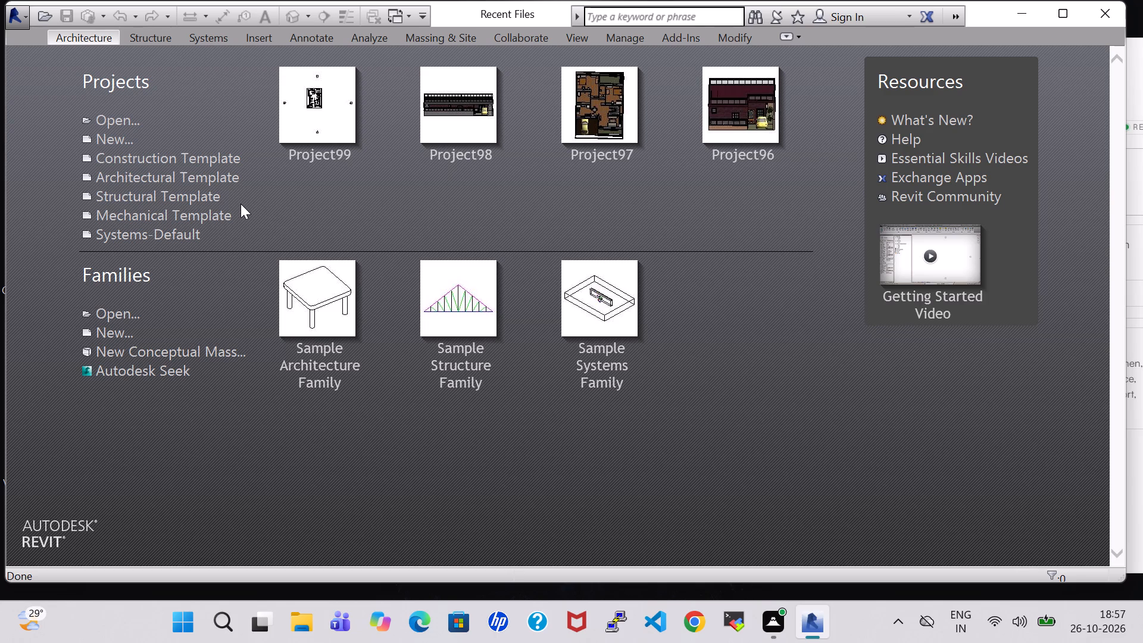
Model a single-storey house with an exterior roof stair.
Create a new project from the Architectural Template.
left_click(121, 140)
left_click(539, 271)
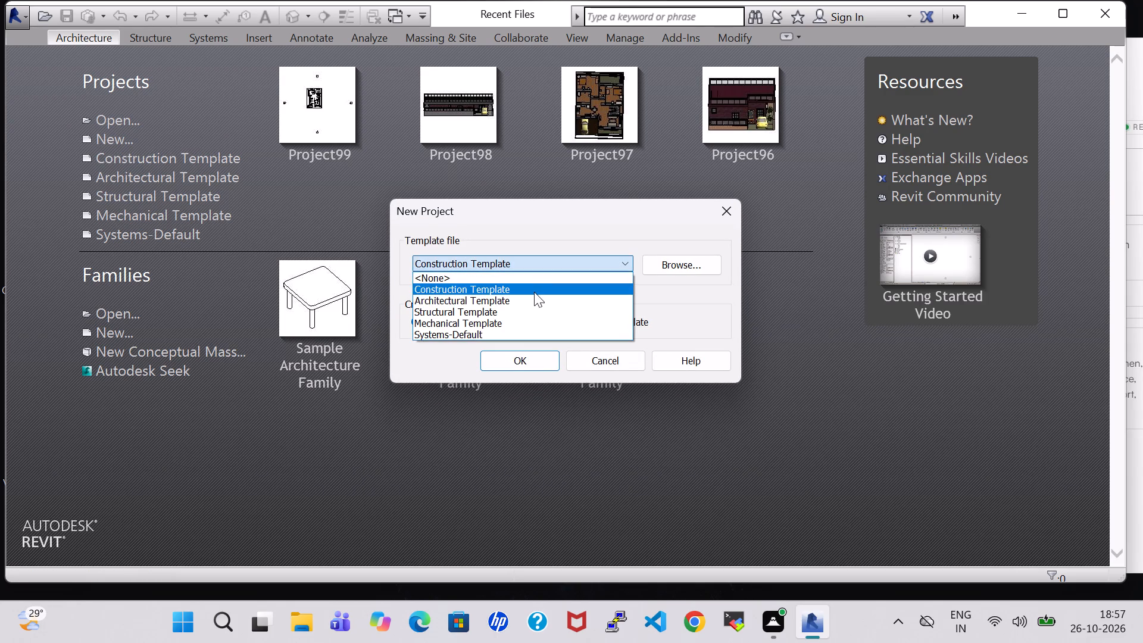
left_click(534, 301)
left_click(521, 362)
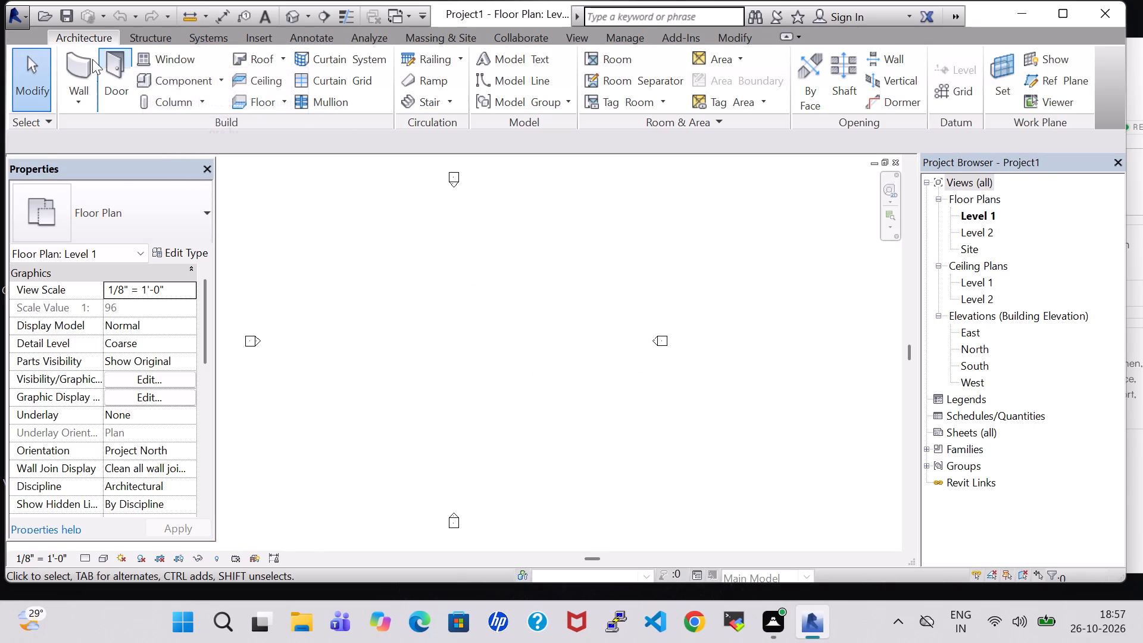
Draw a closed rectangle of Generic - 8" exterior walls, 29' wide by 60' long, with a 10' unconnected height.
left_click(76, 60)
left_click(258, 139)
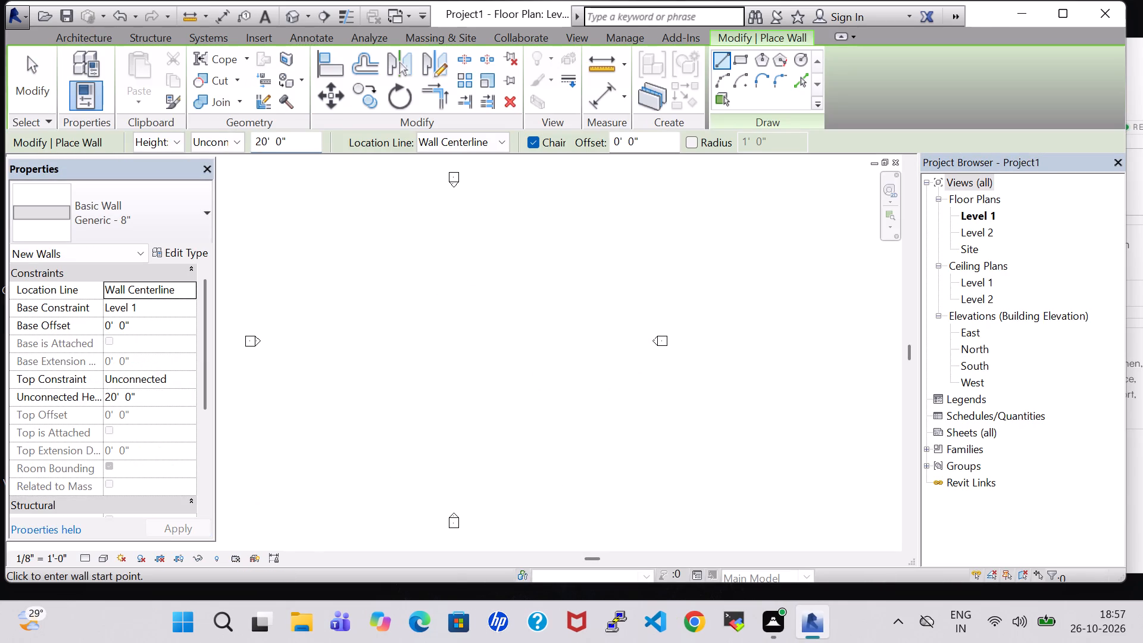
key("BackSpace")
key("1")
left_click(292, 560)
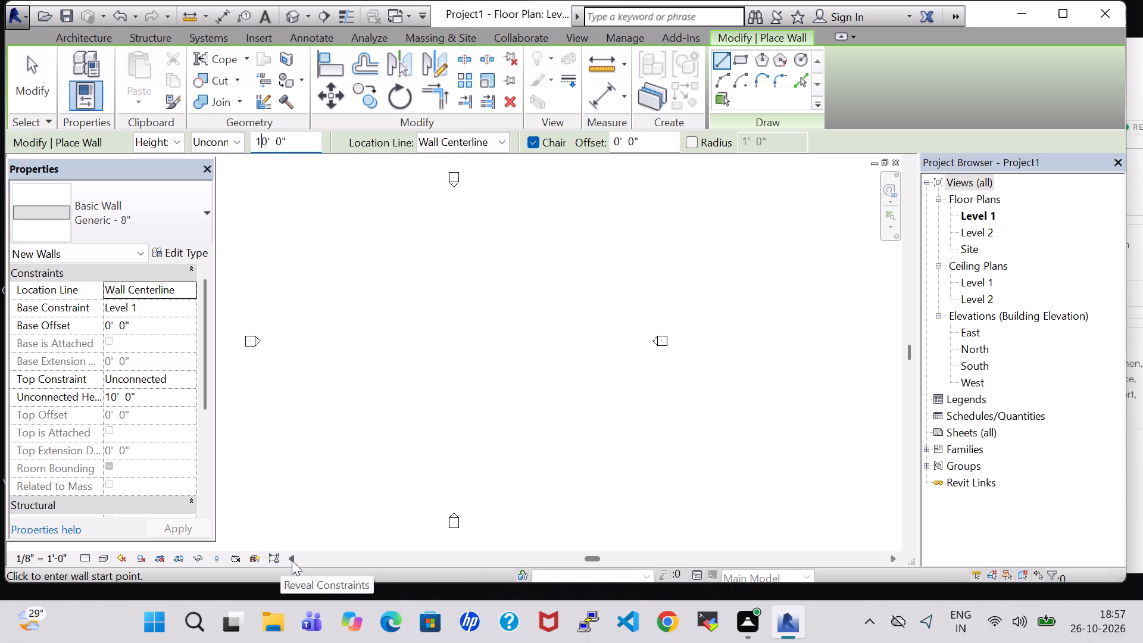
left_click(465, 258)
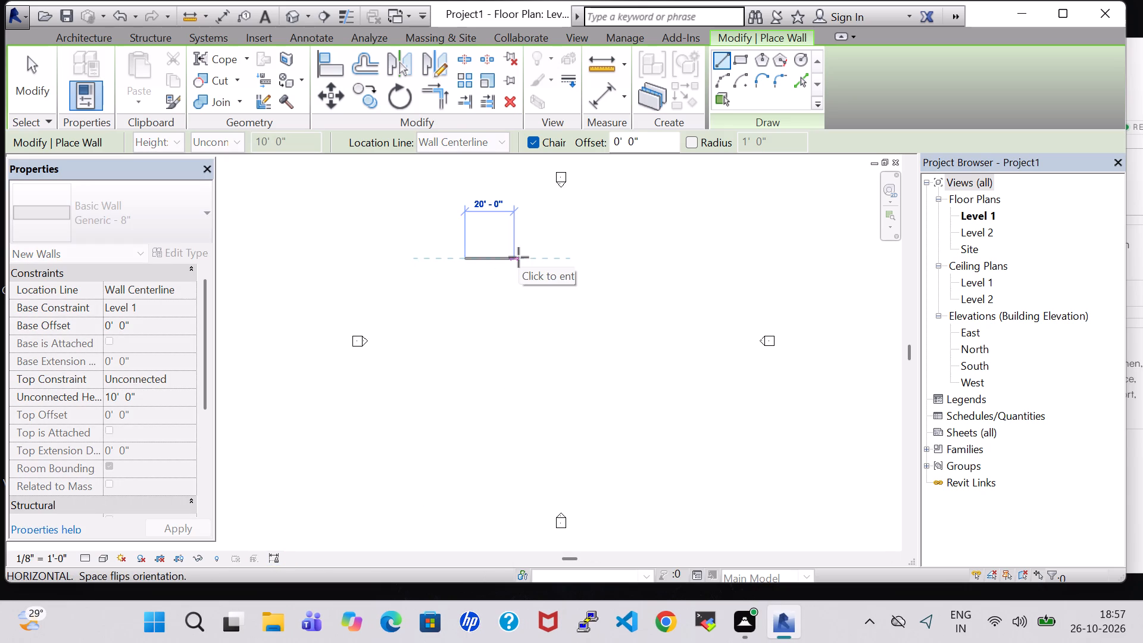
type("29")
key("Return")
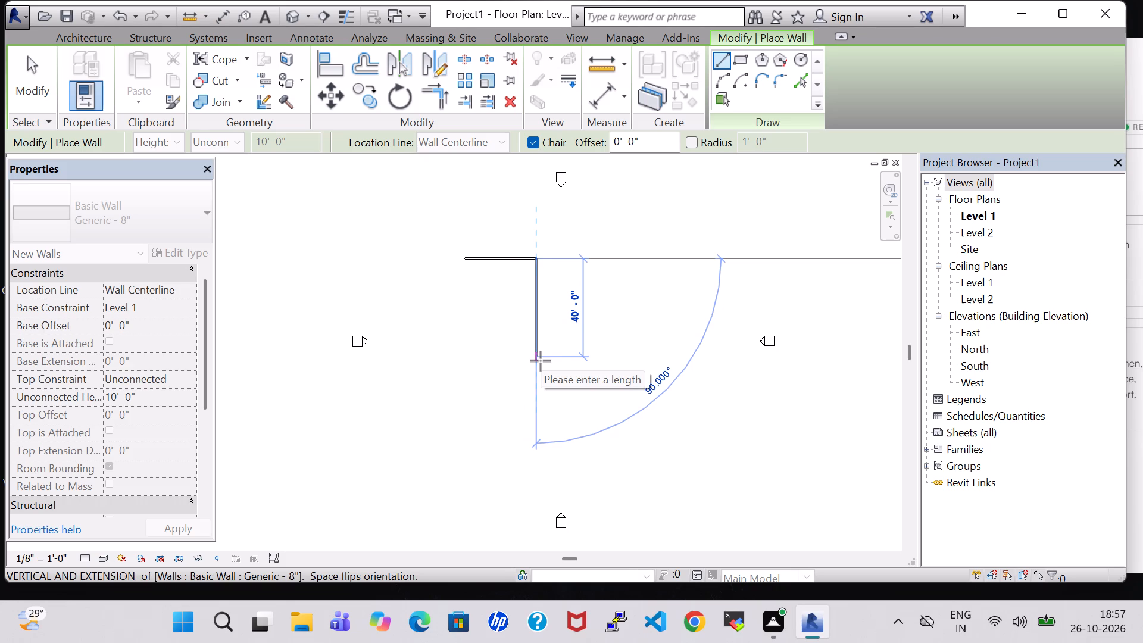
type("60")
key("Return")
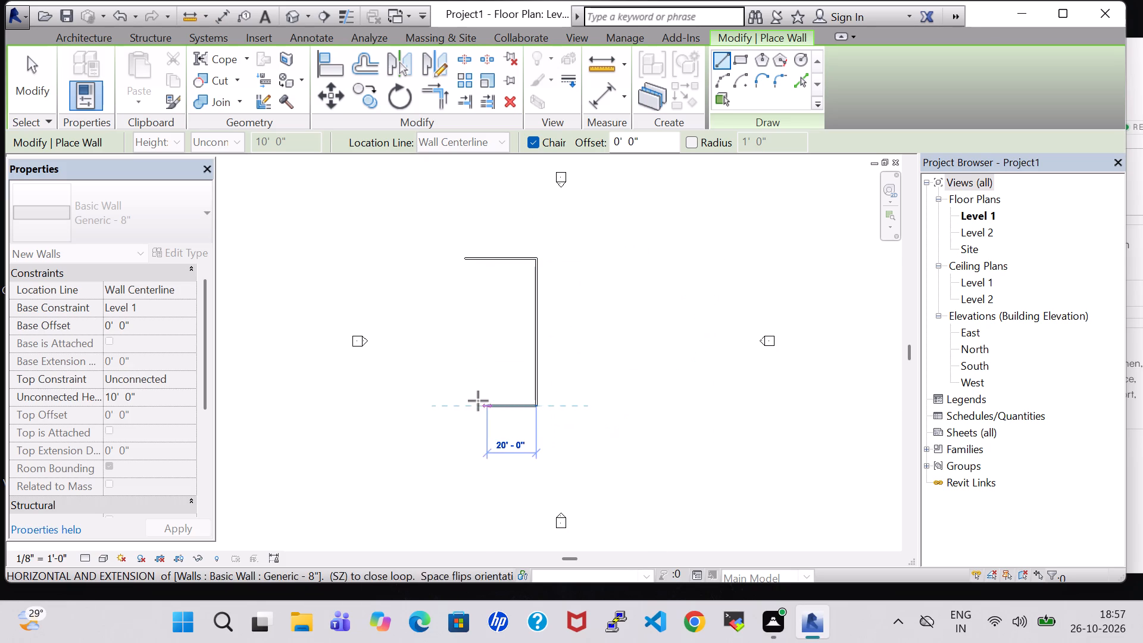
left_click(463, 401)
left_click(466, 261)
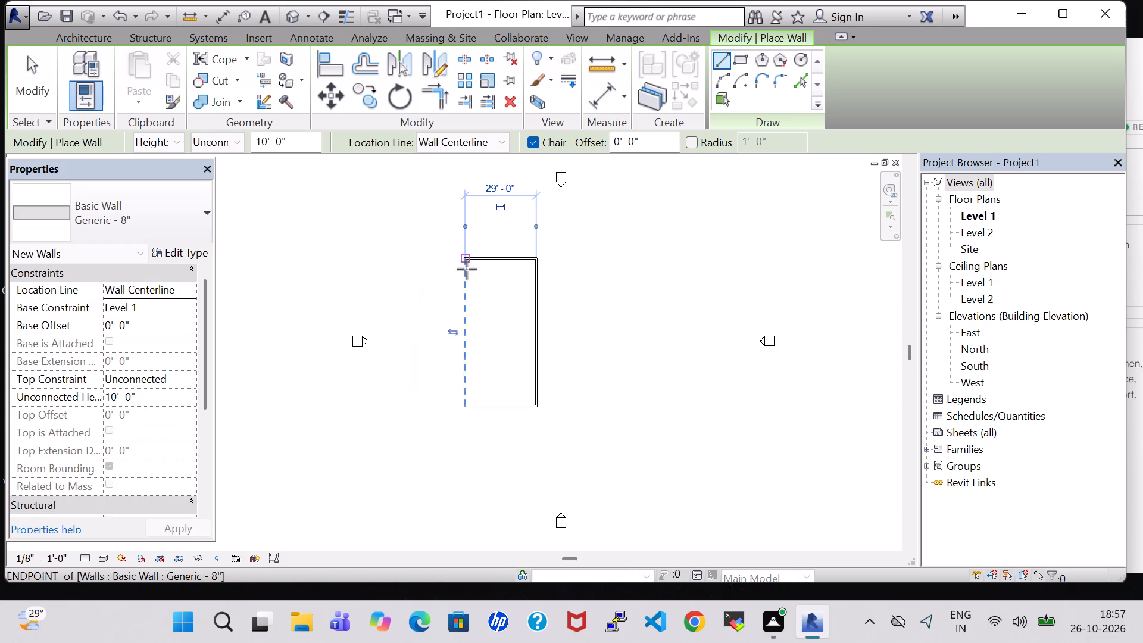
scroll(469, 277, "up", 7)
key("Escape")
key("Escape")
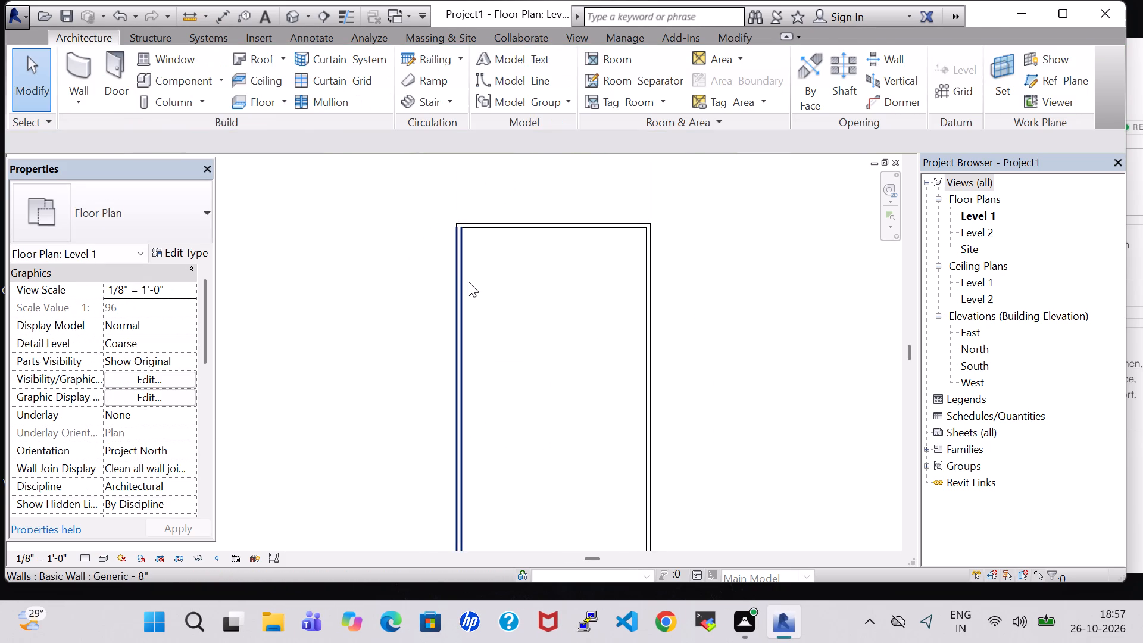
Draw a horizontal wall across the full width of the rectangle, about 7'-7" below its top wall.
scroll(506, 307, "down", 2)
middle_click_drag(532, 226, 538, 219)
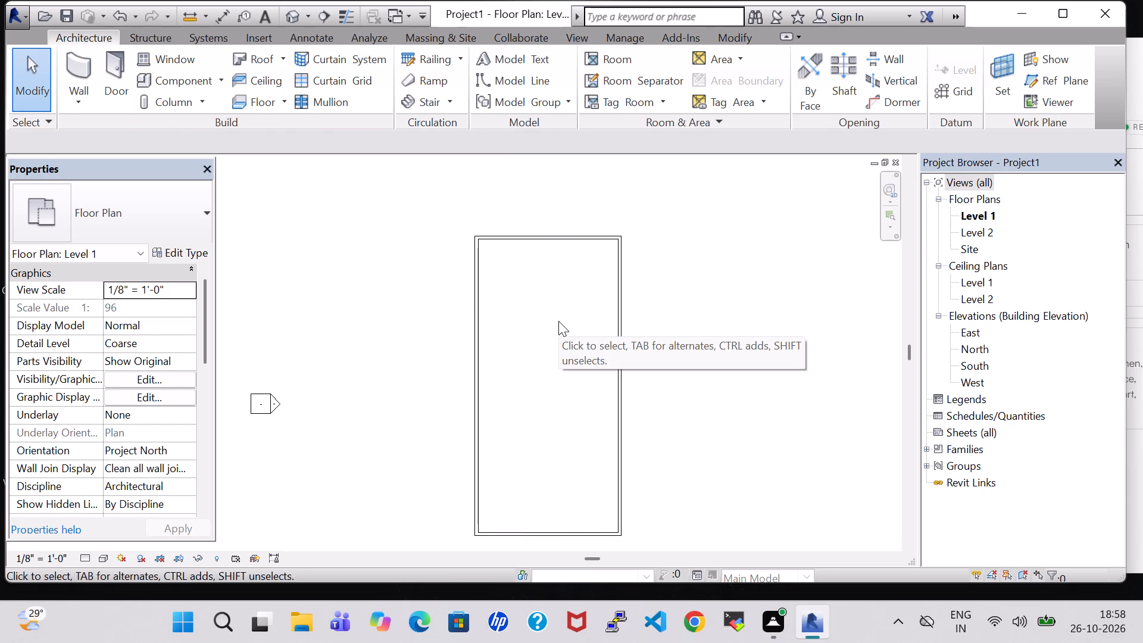
left_click(75, 71)
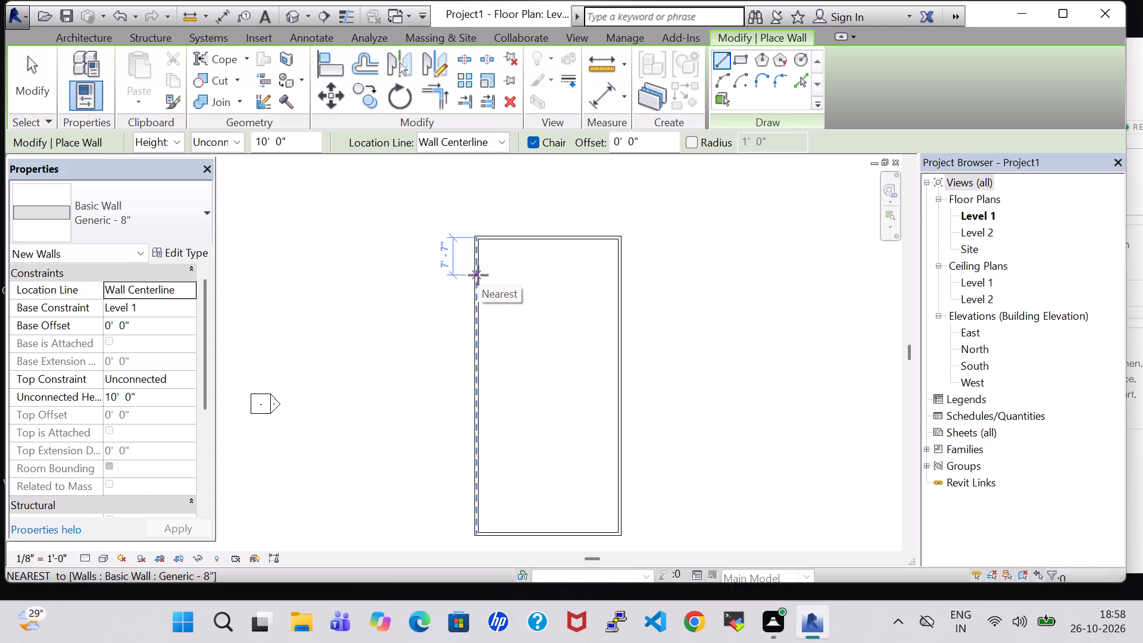
left_click(478, 275)
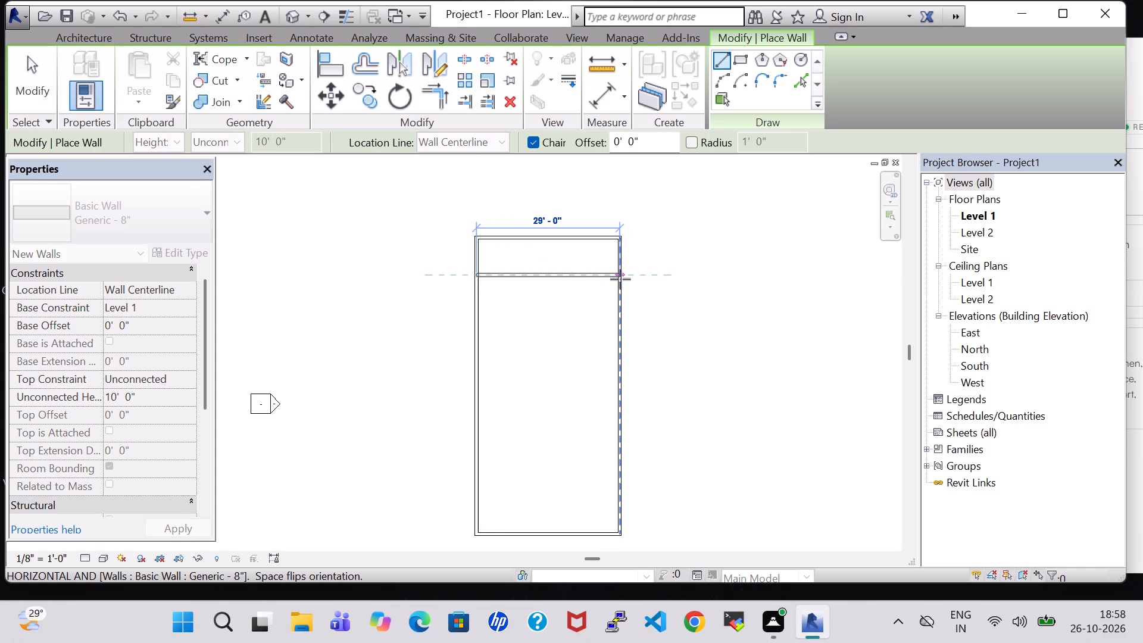
left_click(620, 279)
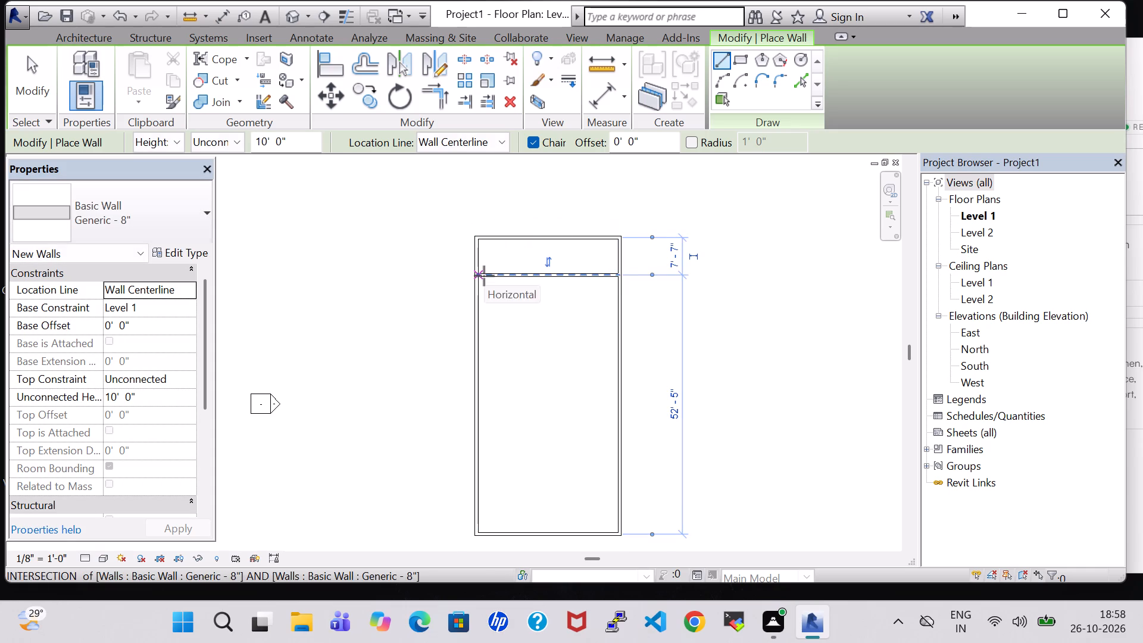
Enclose a small room above the cross wall against the left exterior wall, 4' high and about 6'-5" wide.
scroll(484, 276, "up", 5)
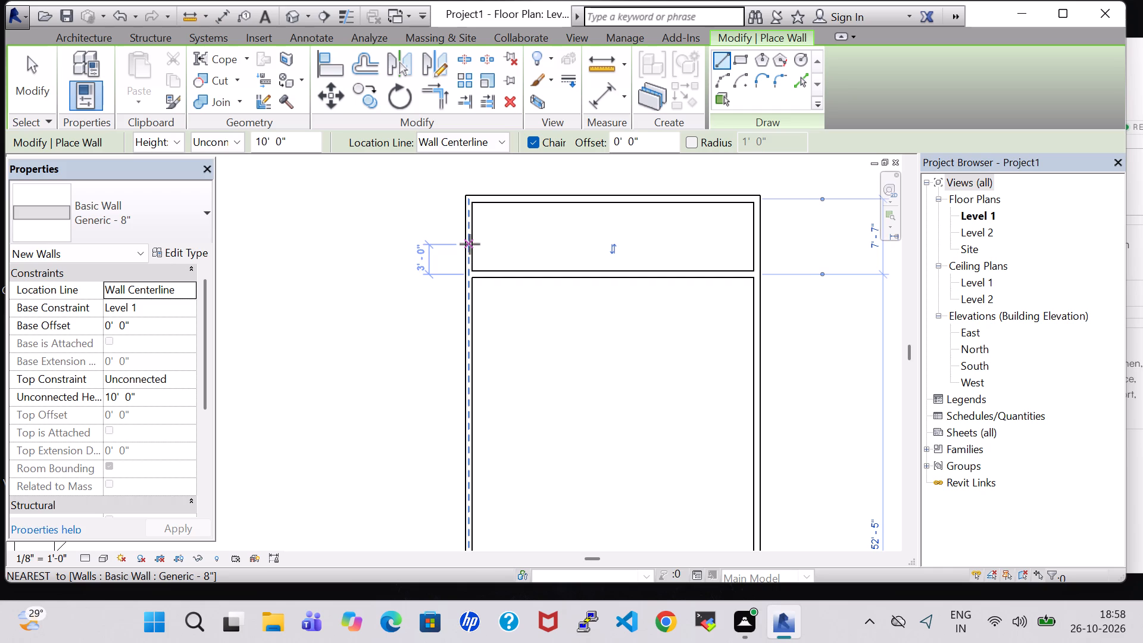
key("4")
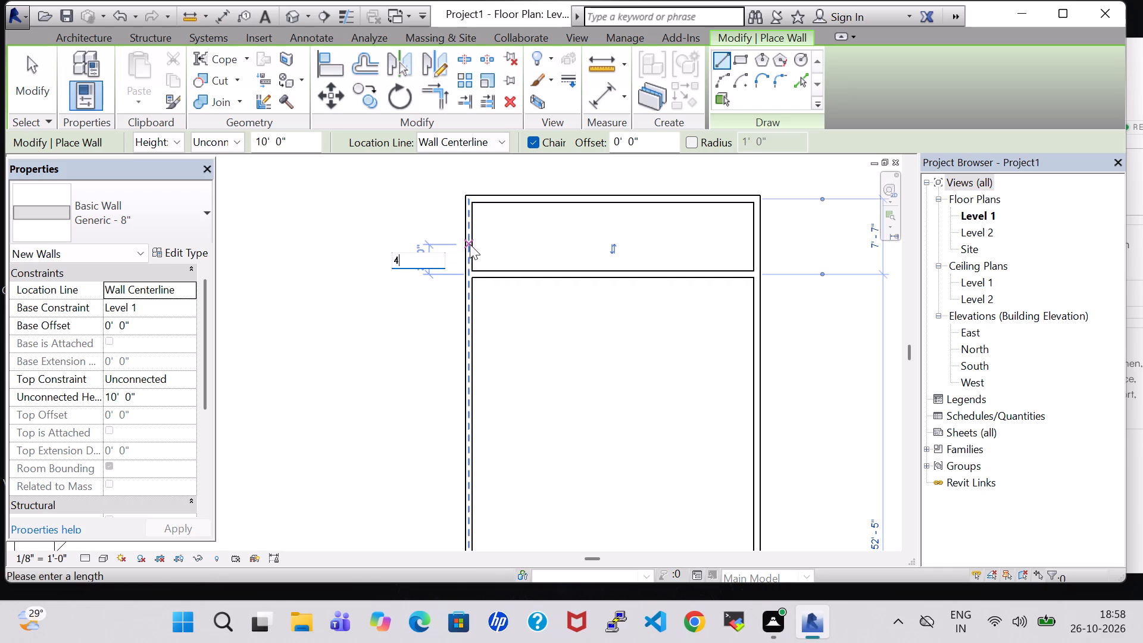
key("apostrophe")
key("Return")
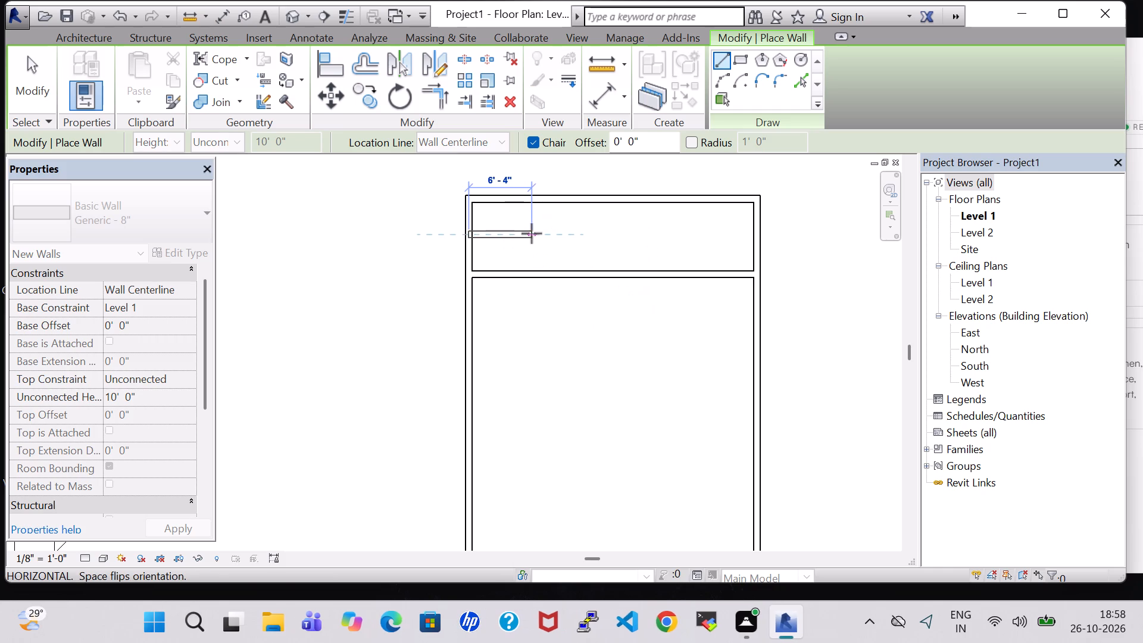
left_click(532, 234)
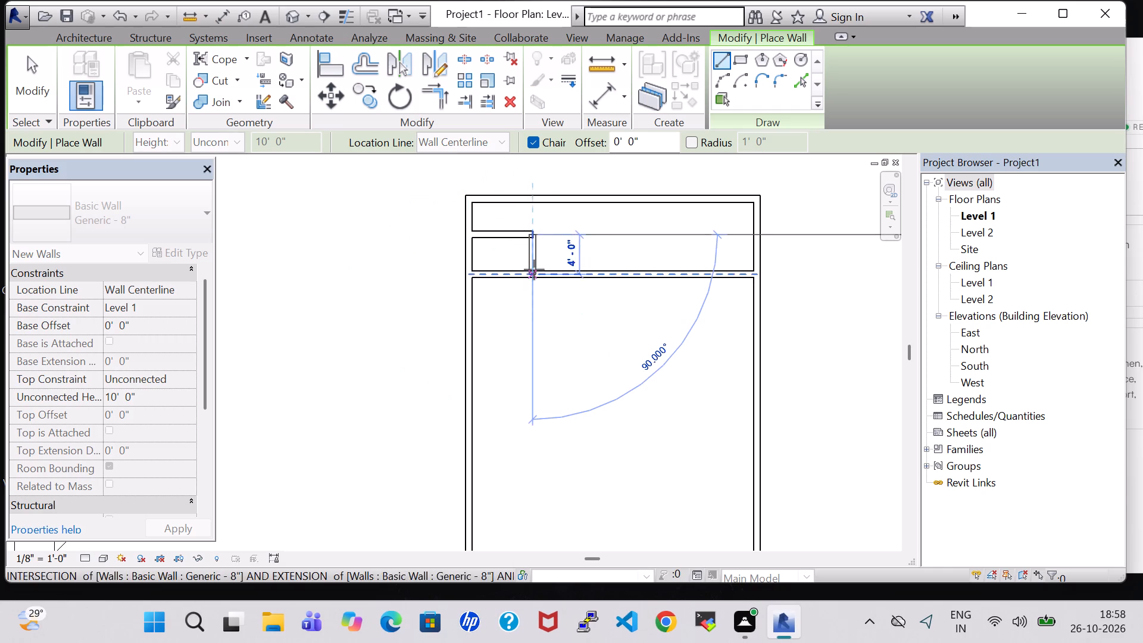
left_click(534, 270)
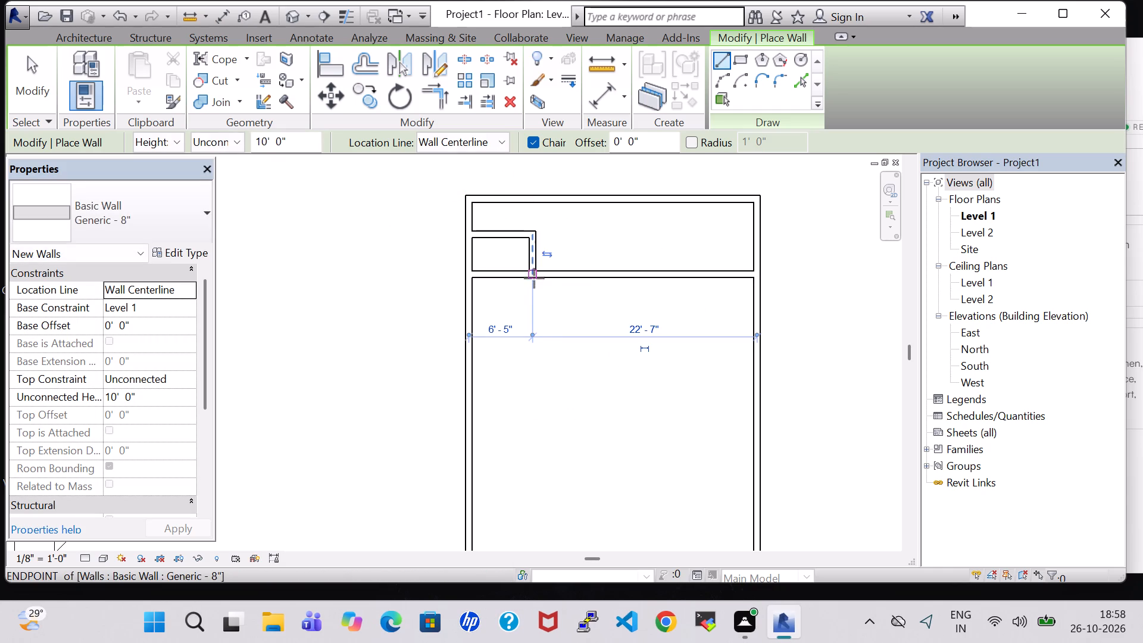
key("Escape")
key("Escape")
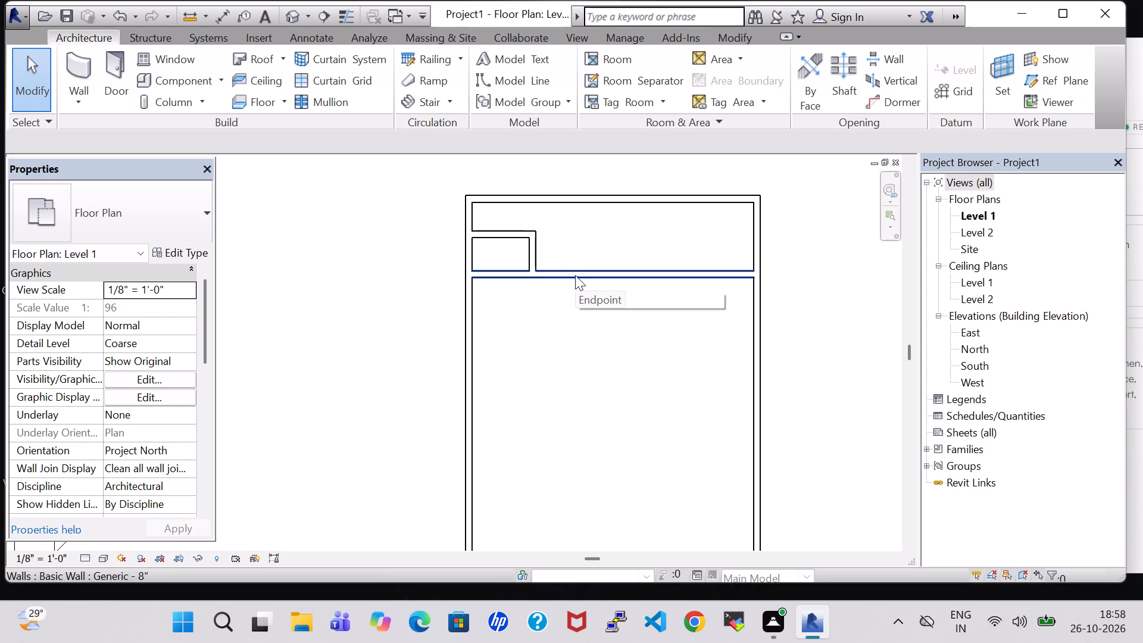
Draw two vertical partitions from the top exterior wall to the cross wall, about 7' and 3' from the right exterior wall.
scroll(613, 272, "down", 1)
left_click(89, 65)
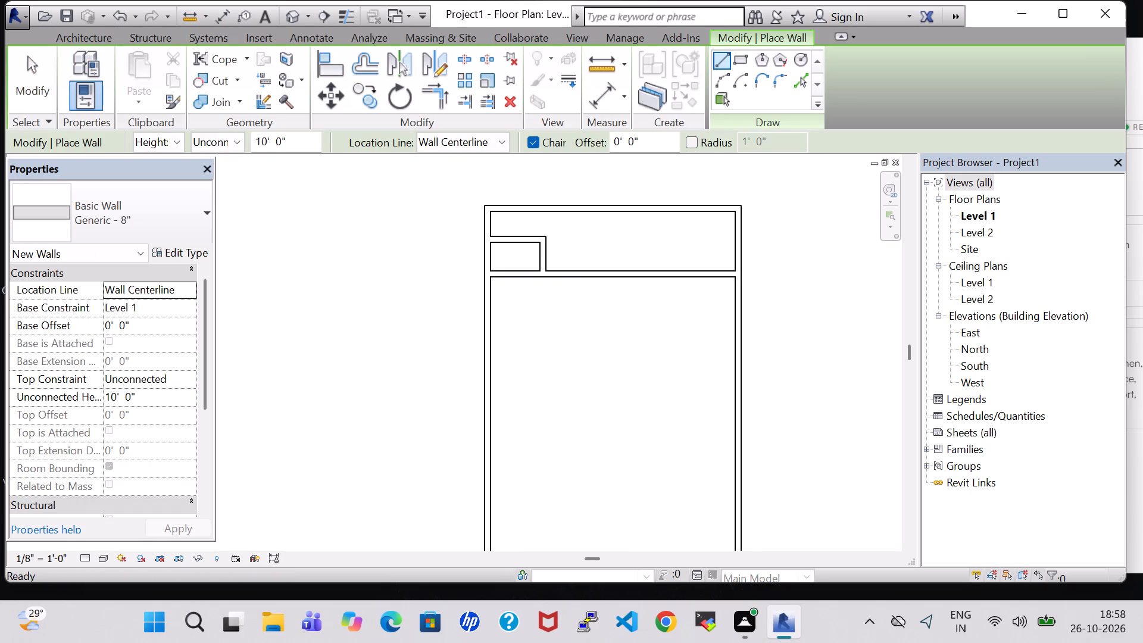
left_click(676, 208)
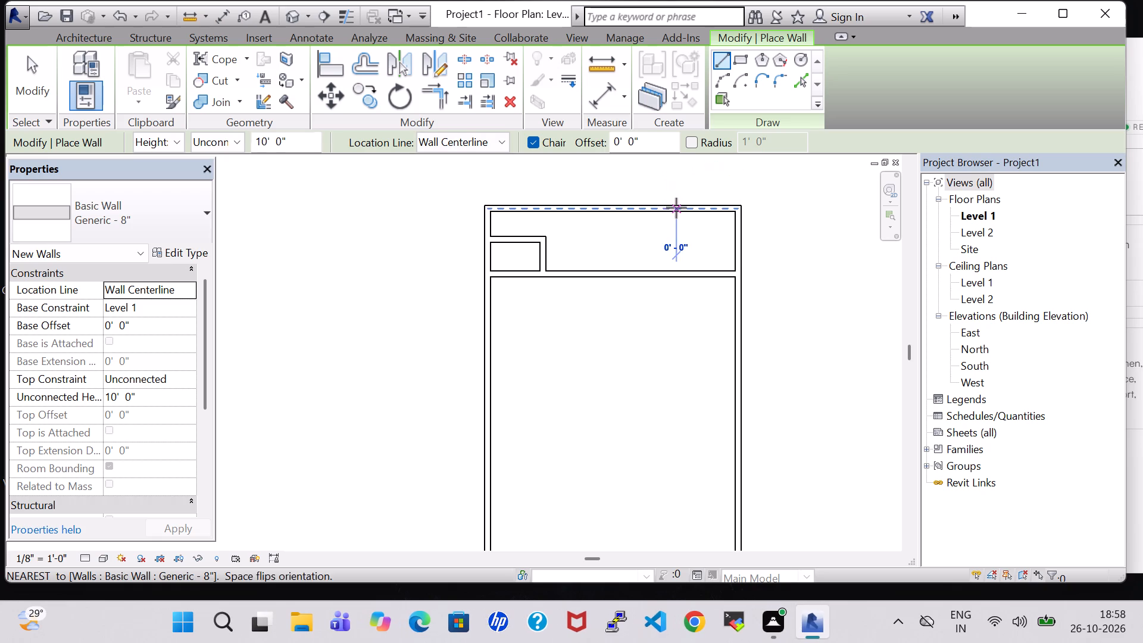
left_click(678, 276)
key("Escape")
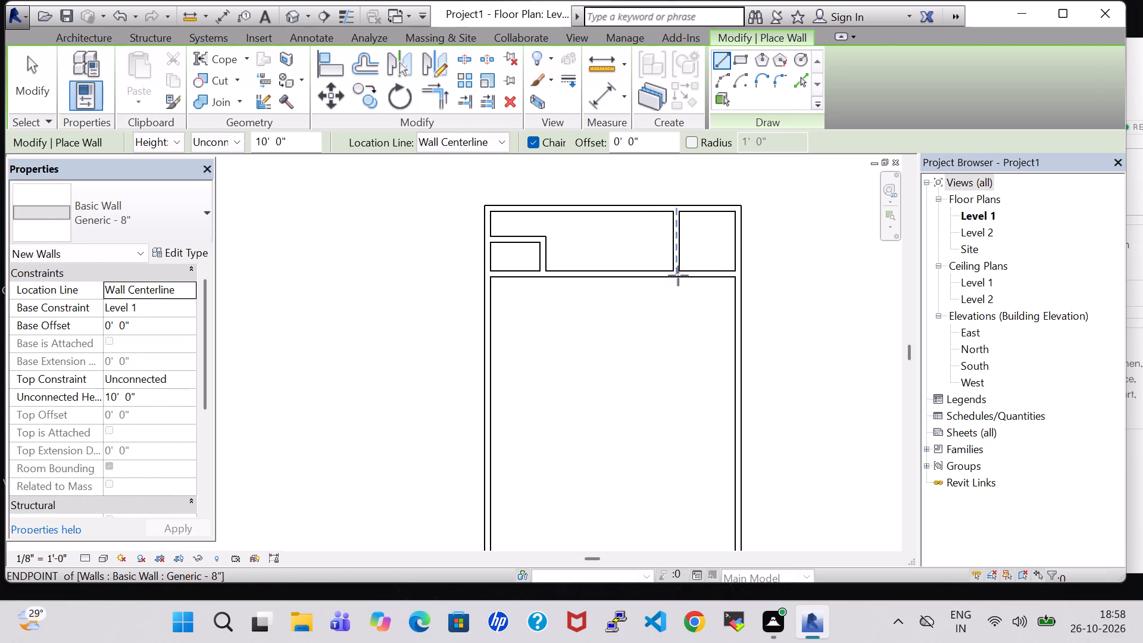
key("Escape")
left_click(85, 63)
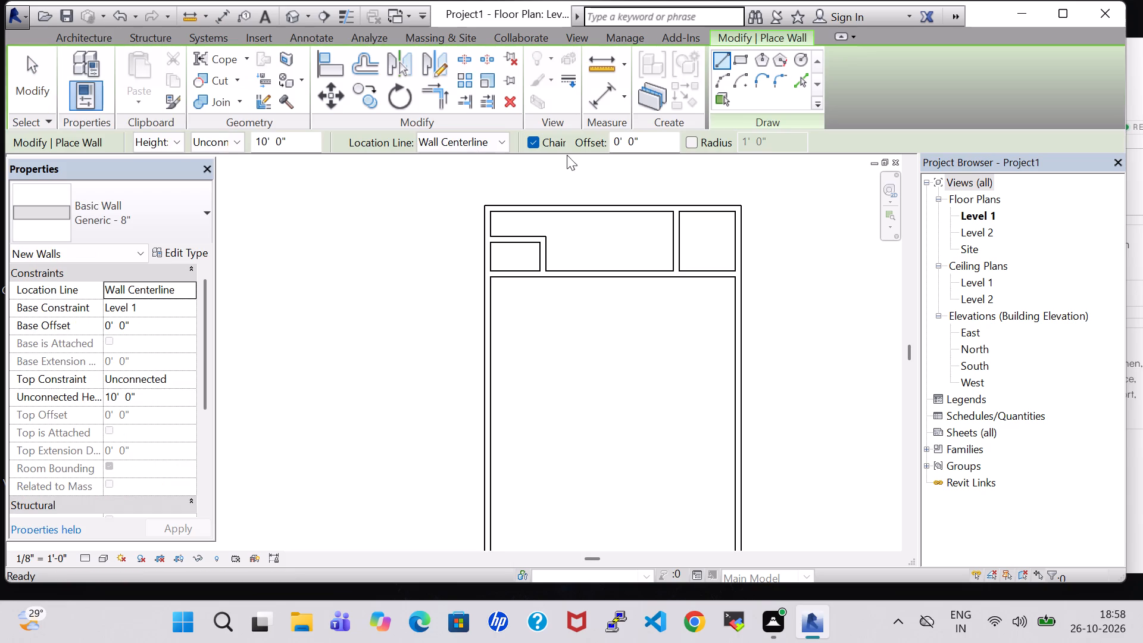
left_click(711, 211)
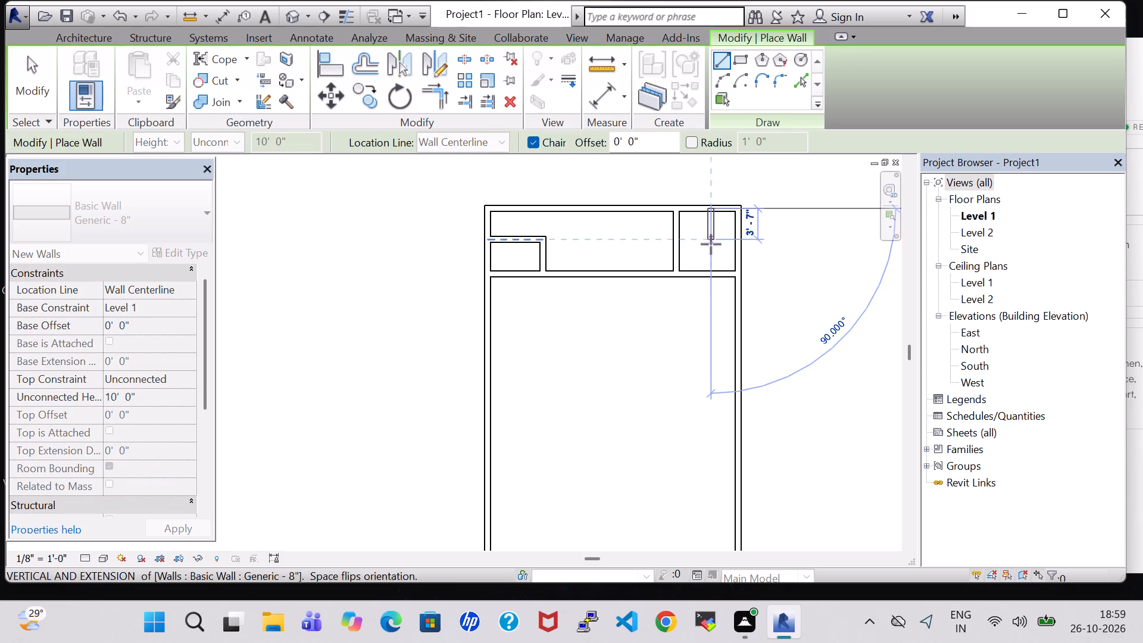
left_click(711, 271)
key("Escape")
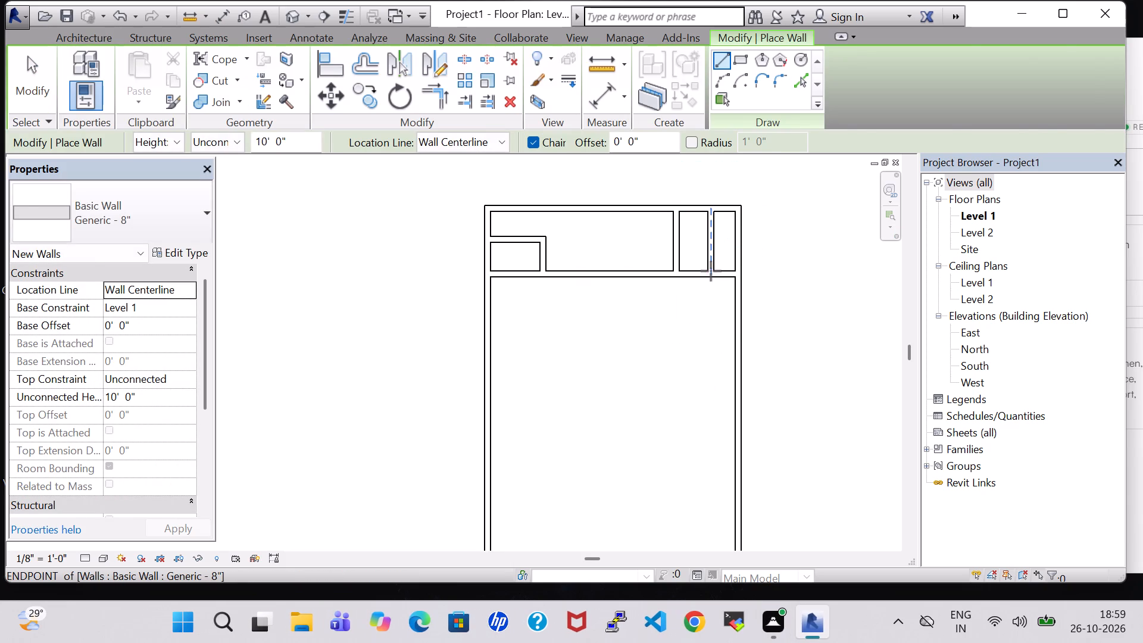
key("Escape")
Nudge the left one of the two vertical partitions five increments to the left, widening the space between them.
scroll(720, 265, "up", 1)
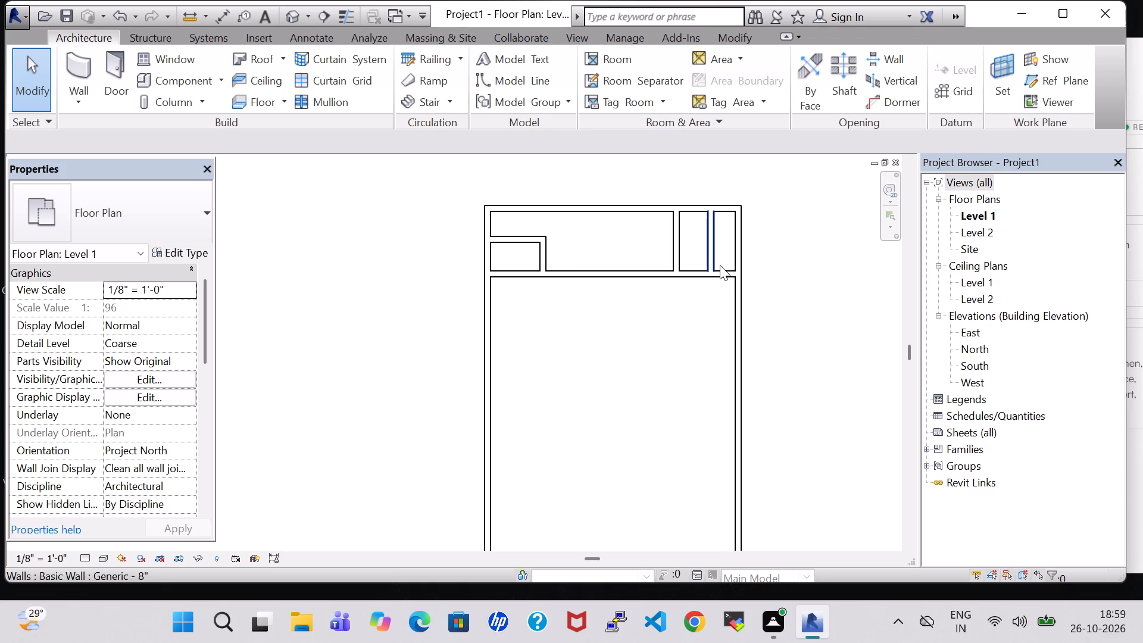
scroll(720, 265, "up", 2)
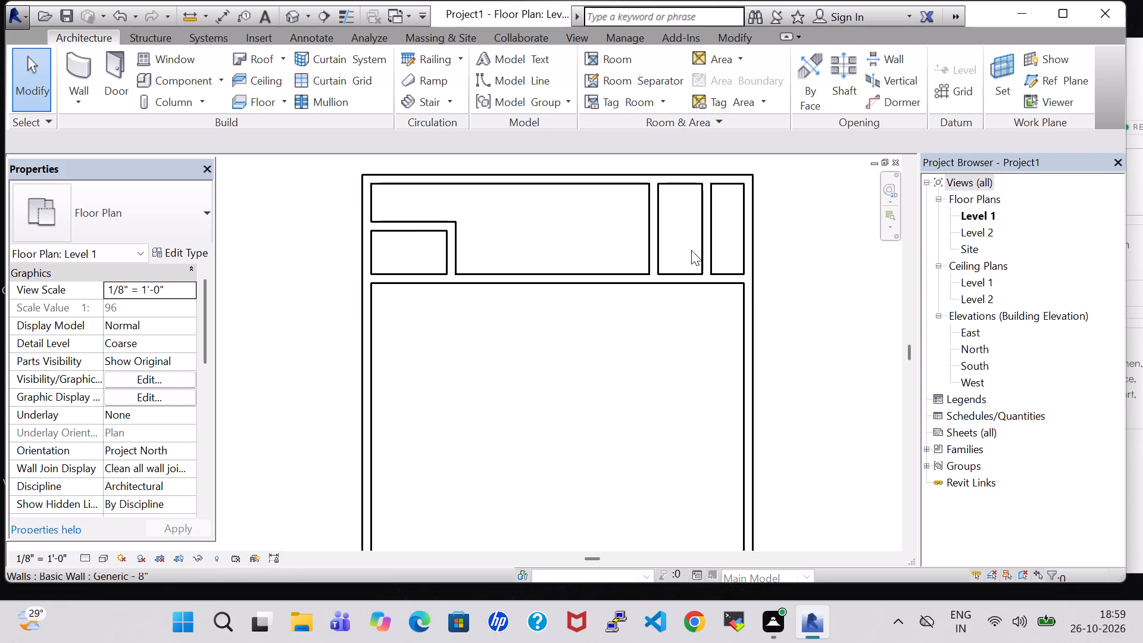
left_click(658, 239)
key("Left")
key("Left")
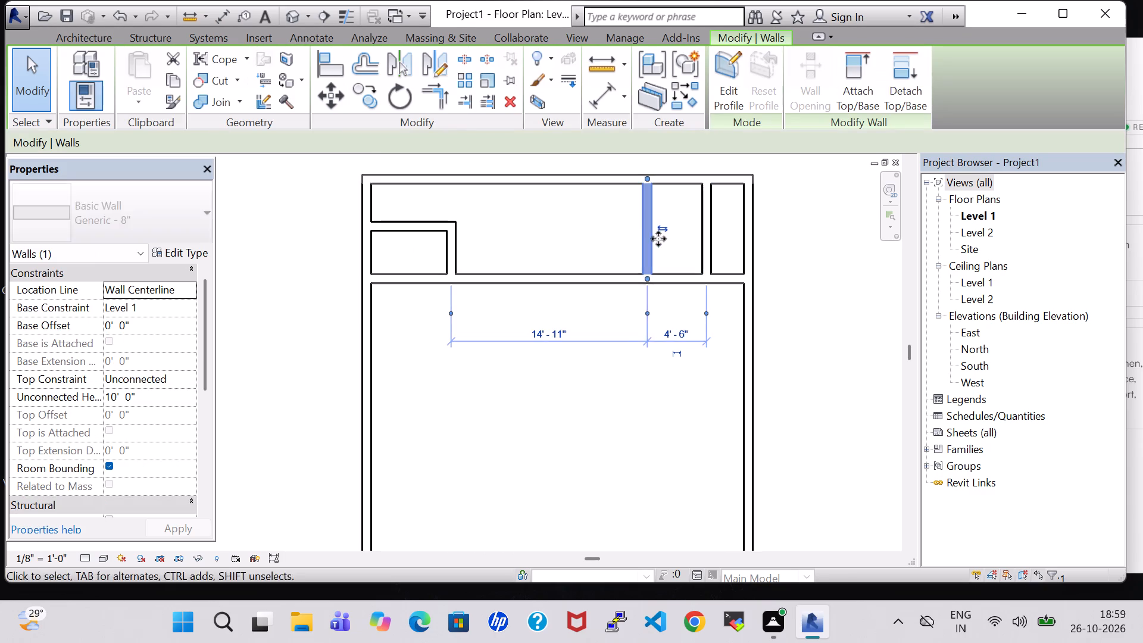
key("Left")
key("Left")
key("Left")
left_click(783, 259)
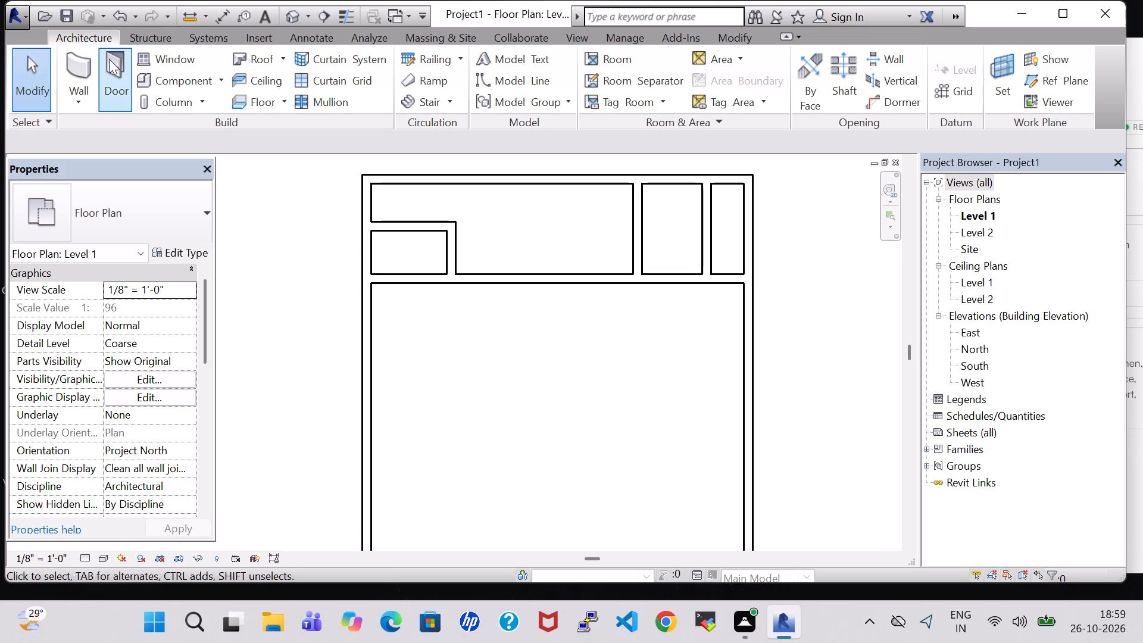
Enclose a room below the cross wall against the left exterior wall, 14'-6" wide and about 13' deep, starting from the cross wall's midpoint.
left_click(79, 64)
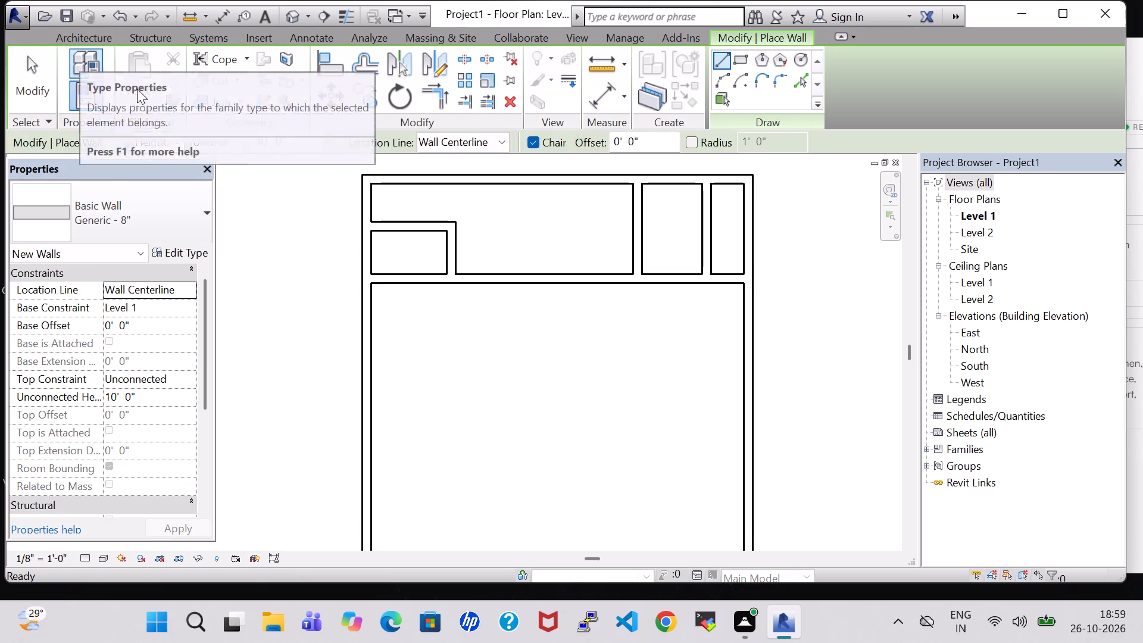
left_click(560, 279)
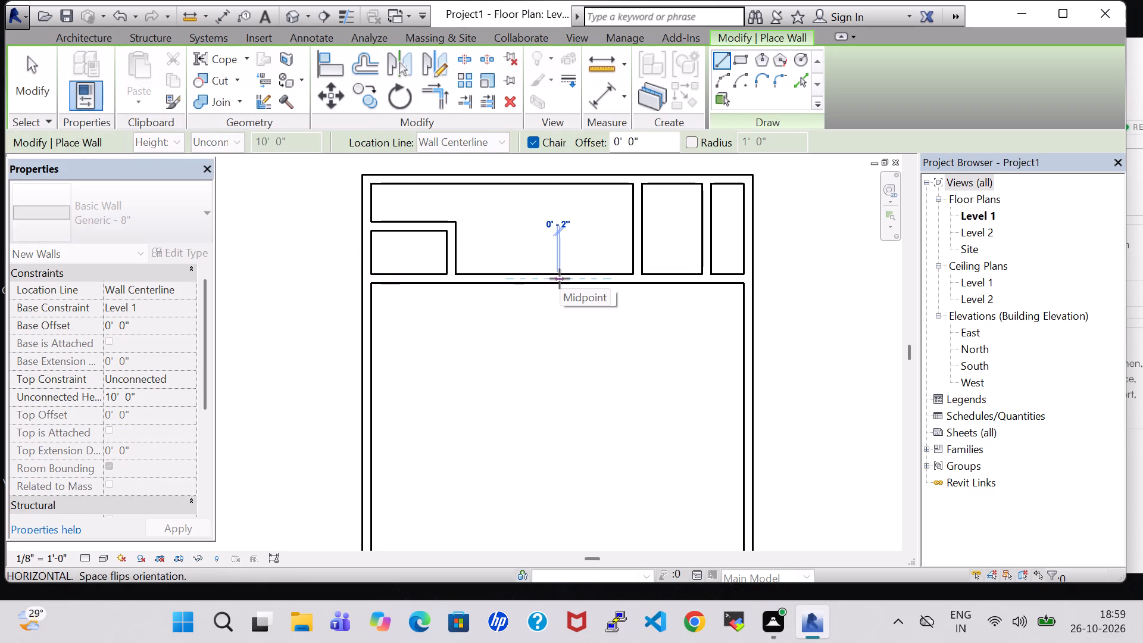
middle_click_drag(560, 424, 555, 321)
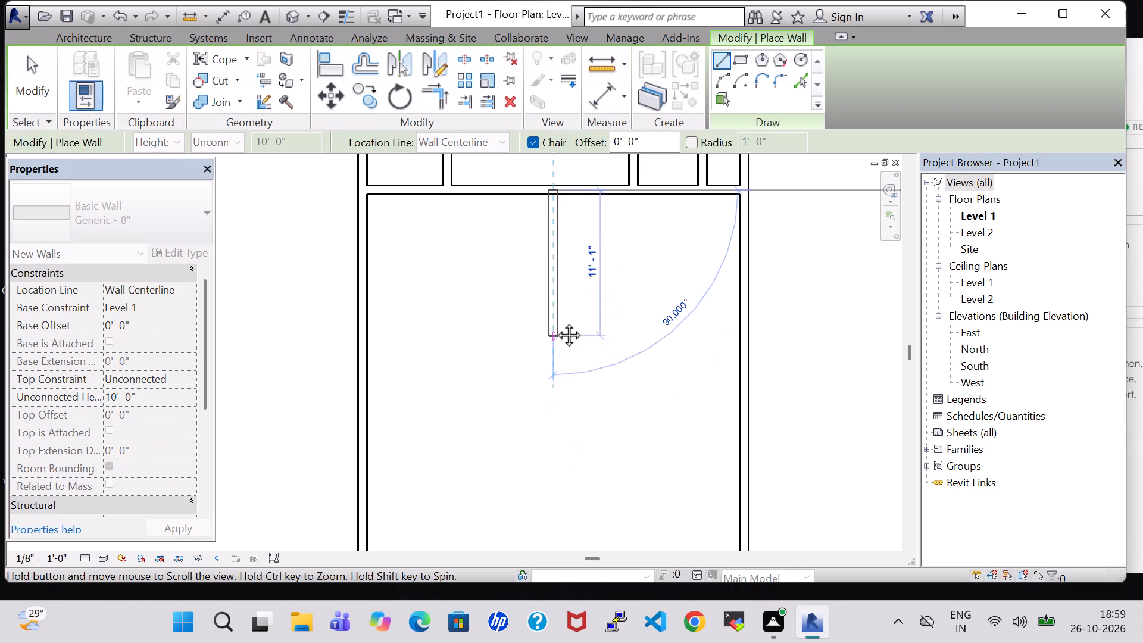
middle_click_drag(555, 321, 555, 320)
middle_click(555, 320)
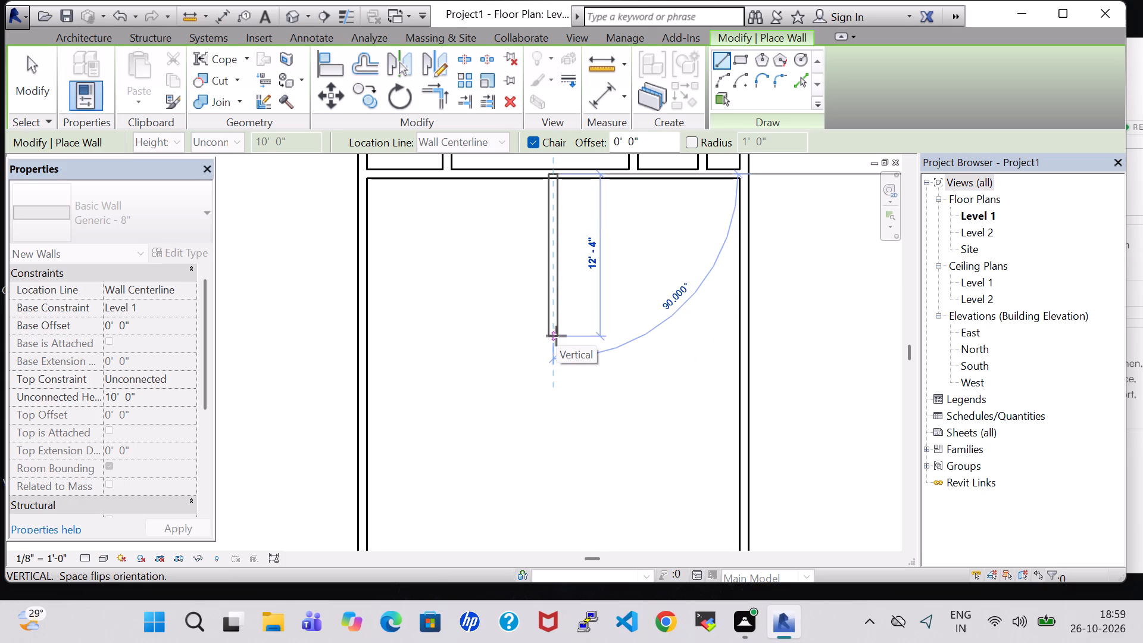
left_click(556, 344)
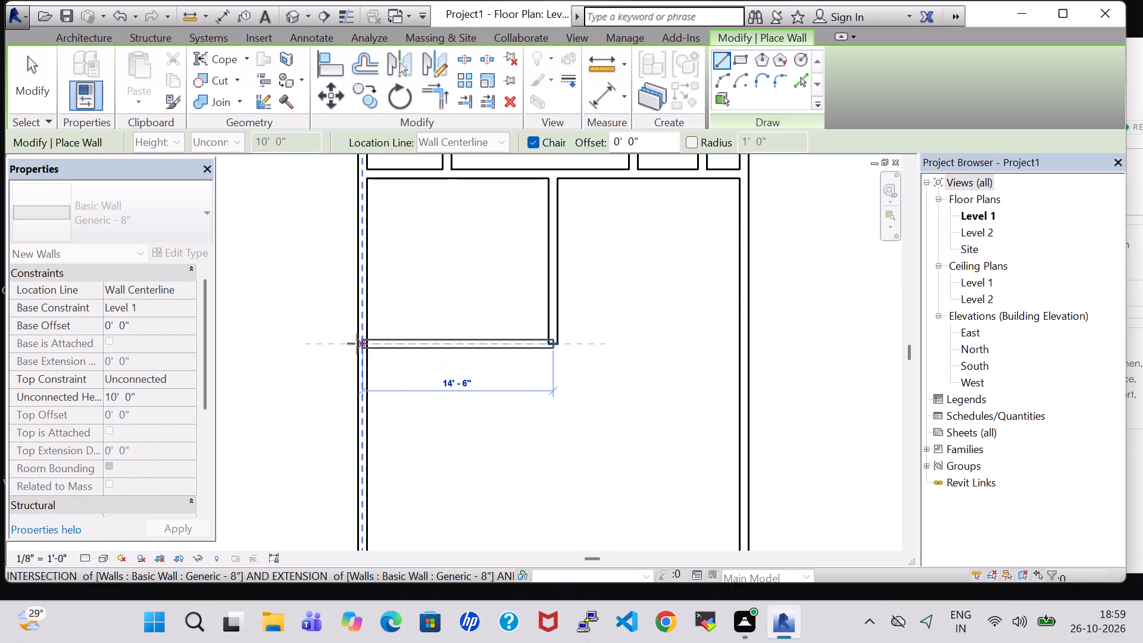
left_click(357, 344)
key("Escape")
key("Escape")
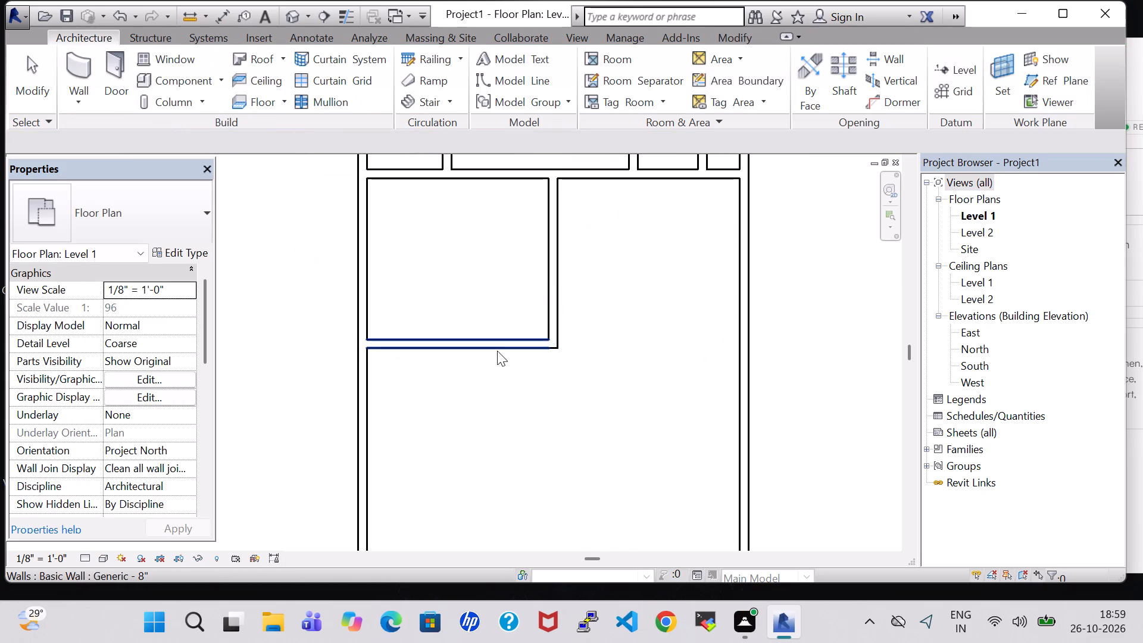
Continue the new room's bottom wall across to the right exterior wall, enclosing a second room beside it.
left_click(70, 56)
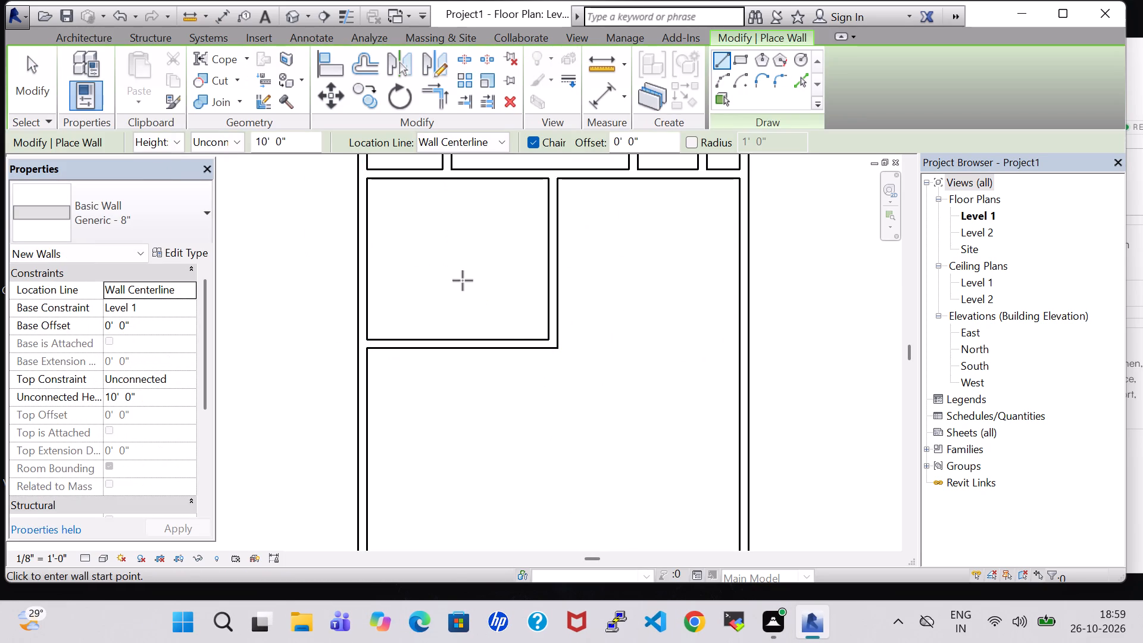
left_click(555, 345)
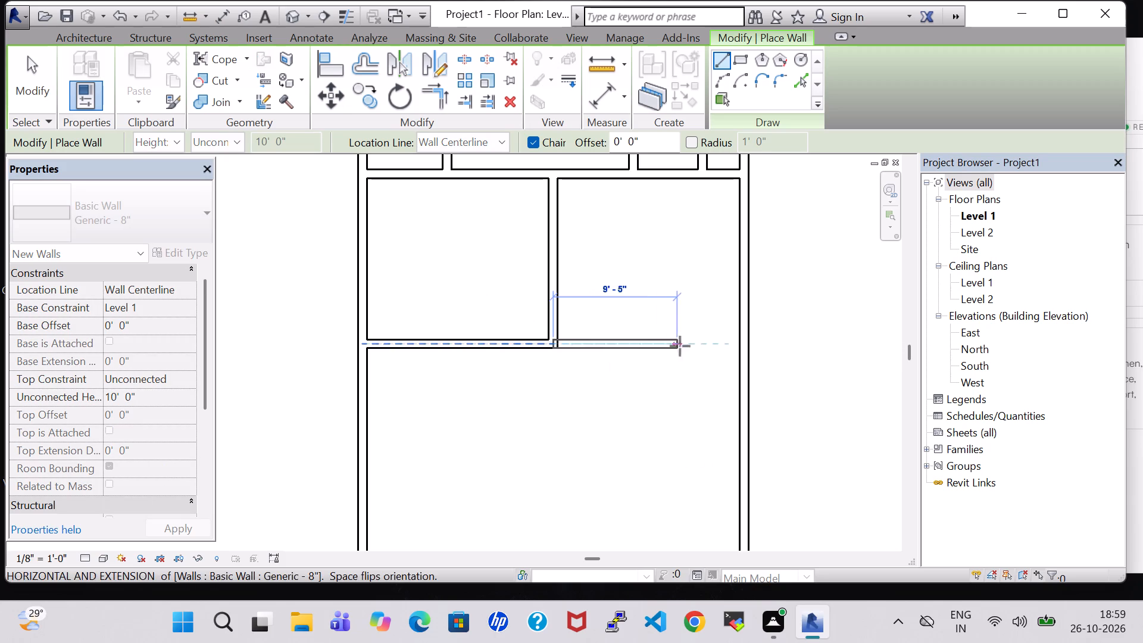
left_click(745, 346)
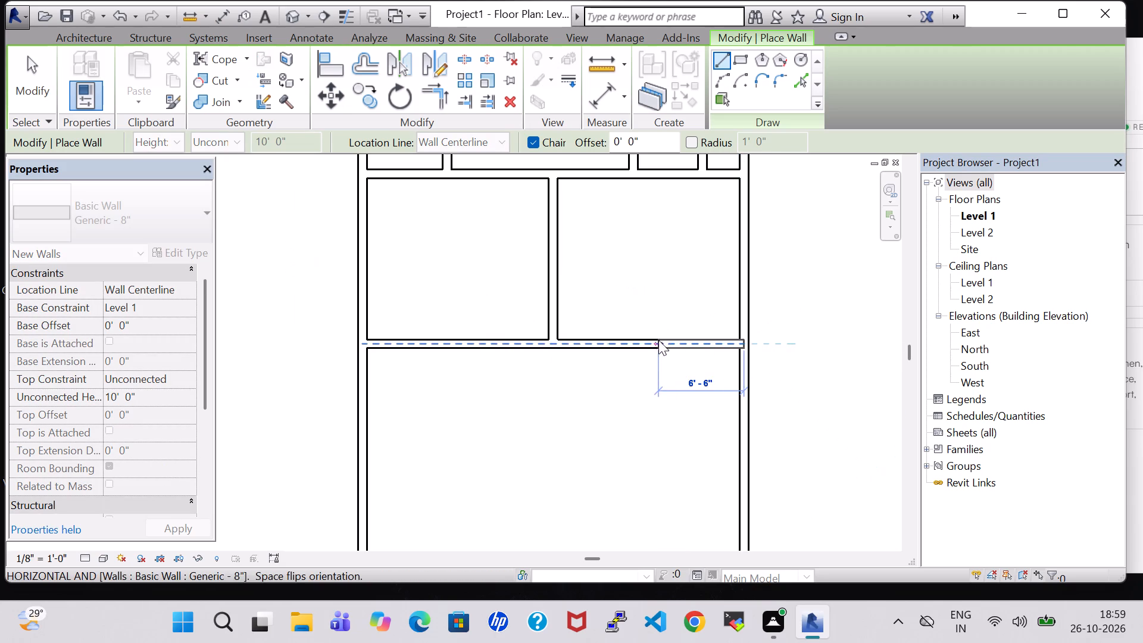
key("Escape")
key("Escape")
Enclose a narrow room below the second cross wall against the right exterior wall, about 20'-4" long, its long wall 20'-3" from the left exterior wall.
scroll(516, 335, "down", 4)
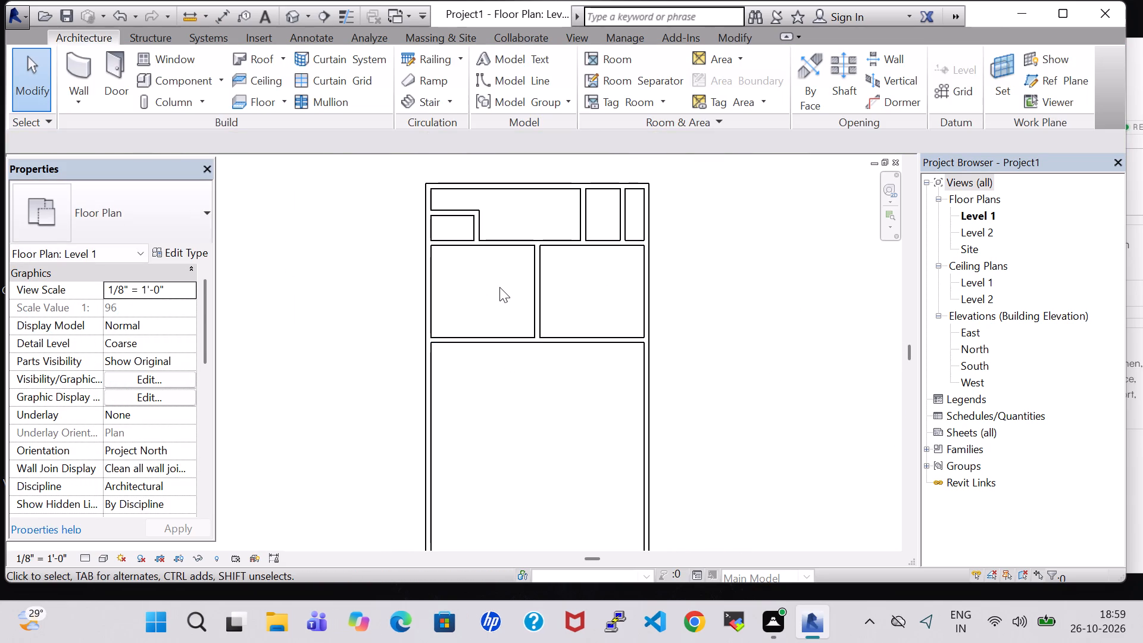
middle_click(499, 287)
middle_click_drag(499, 287, 511, 229)
middle_click(512, 221)
left_click(80, 64)
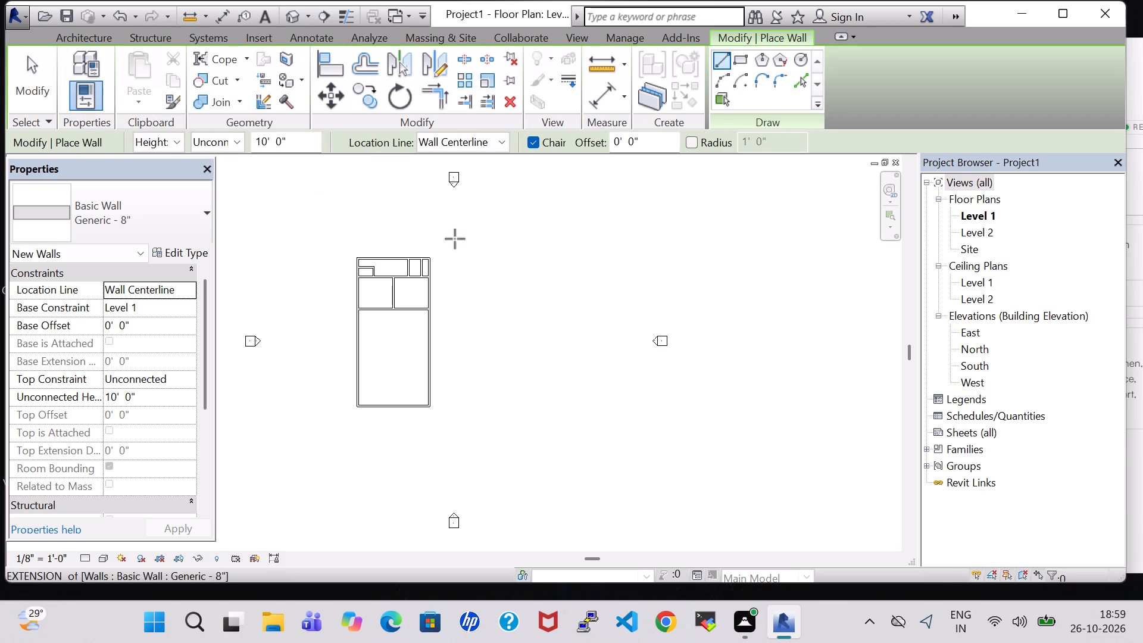
scroll(389, 326, "up", 7)
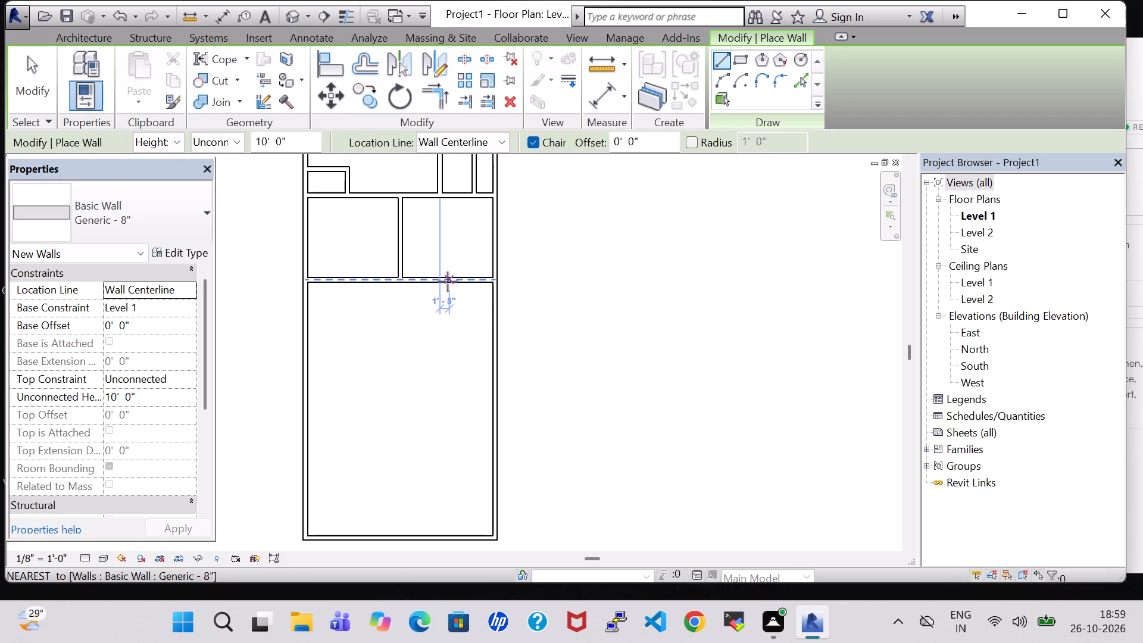
left_click(441, 282)
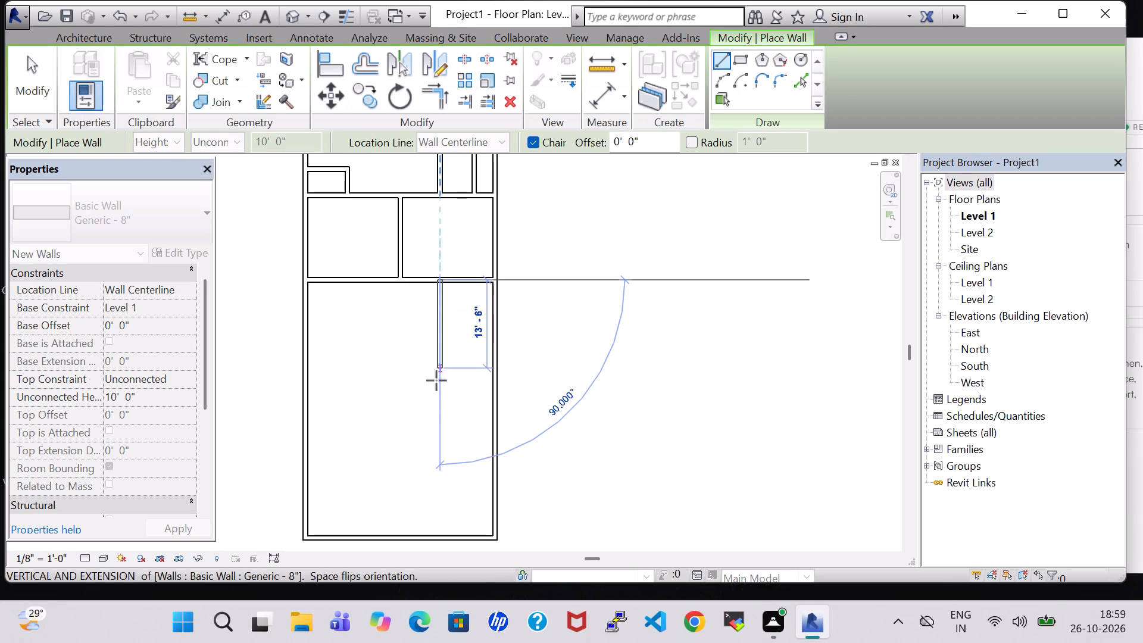
left_click(439, 413)
left_click(438, 413)
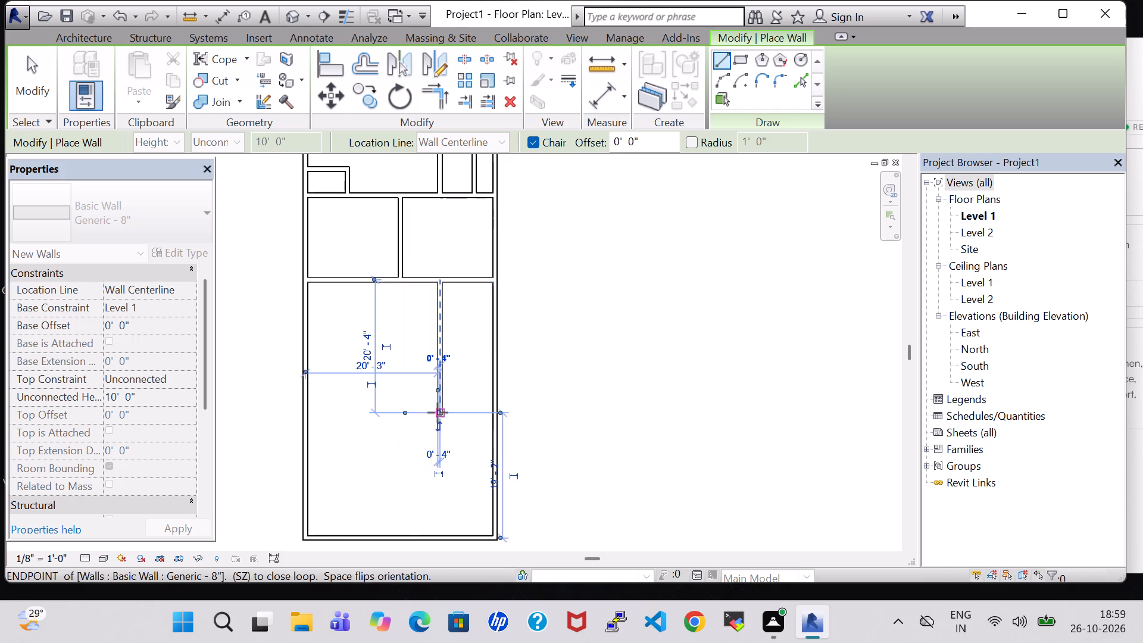
left_click(495, 411)
key("Escape")
key("Escape")
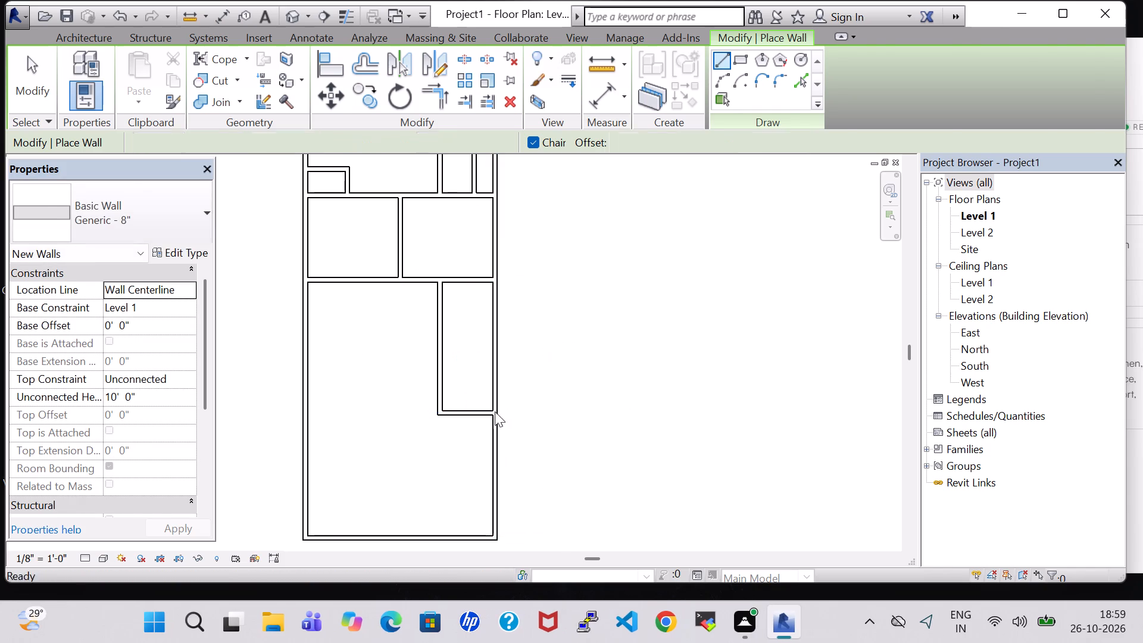
Divide the narrow room with two horizontal partitions, the first about 8'-11" below the second cross wall and the other about 5' below it.
left_click(76, 61)
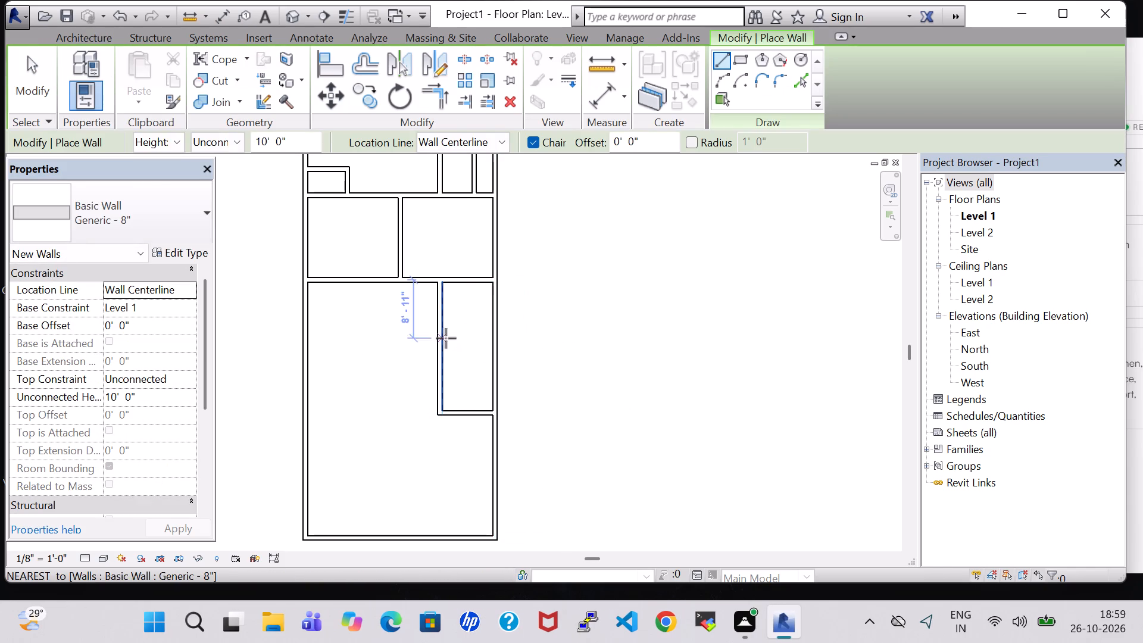
left_click(441, 338)
left_click(498, 338)
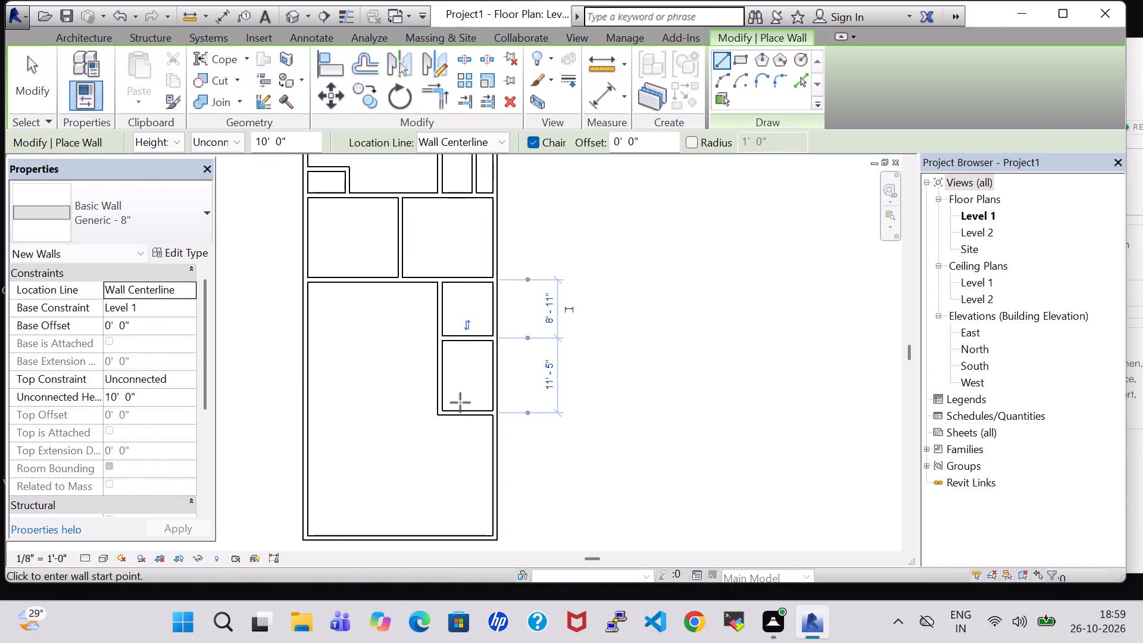
key("Escape")
key("Escape")
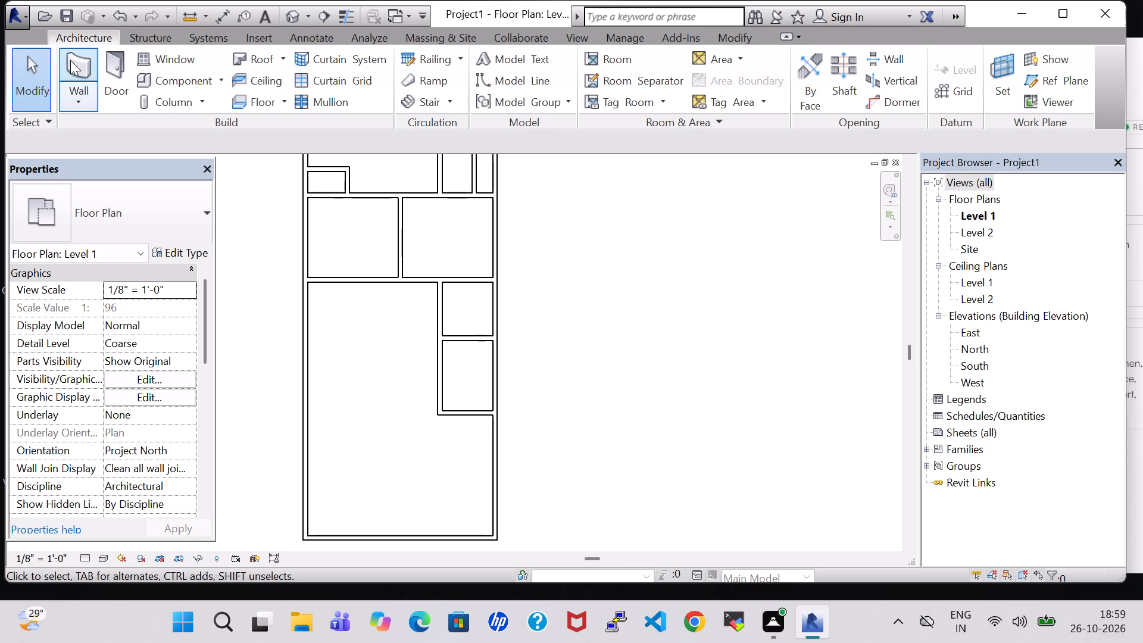
left_click(83, 63)
left_click(442, 371)
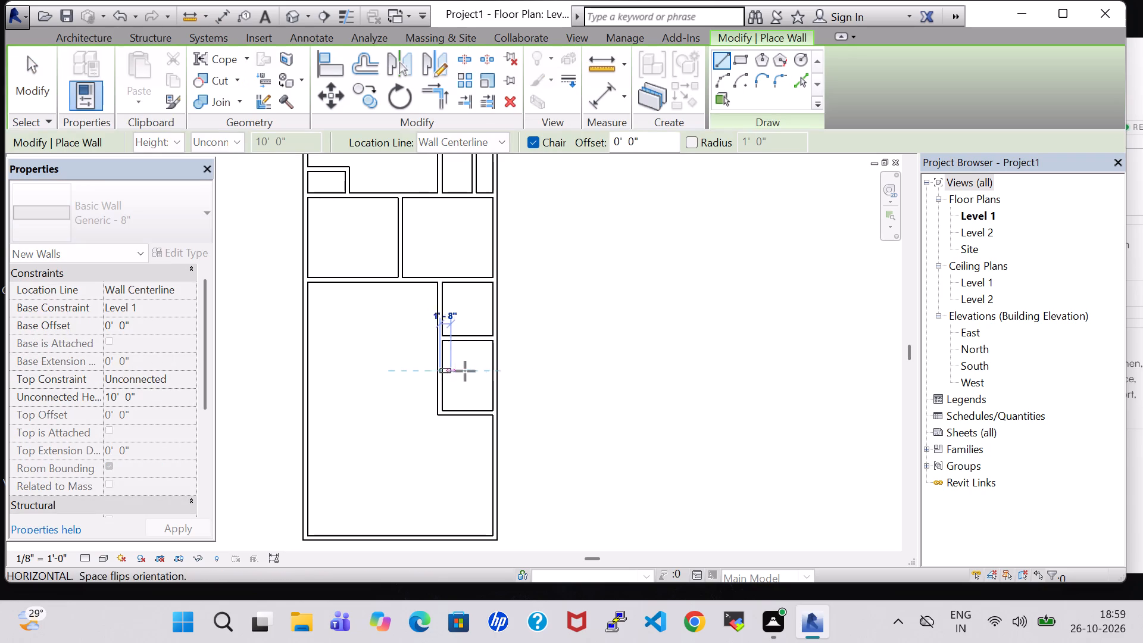
left_click(499, 374)
key("Escape")
key("Escape")
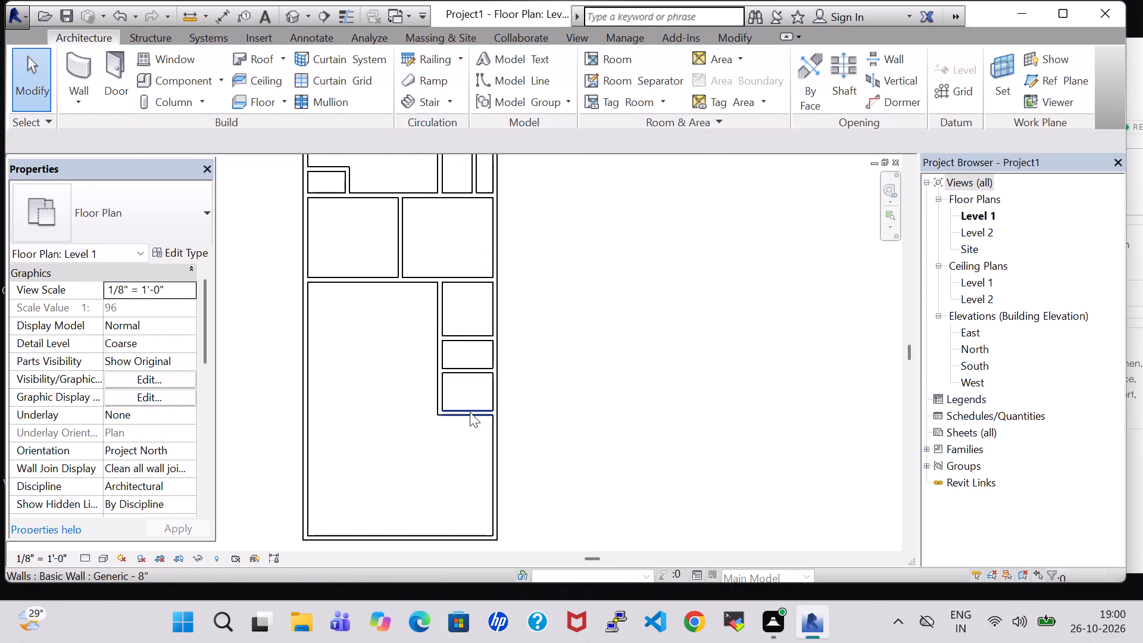
Nudge the narrow room's bottom wall five increments down, to about 9'-4" below the lower partition.
left_click(470, 412)
key("Down")
key("Down")
key("Down")
key("Down")
key("Down")
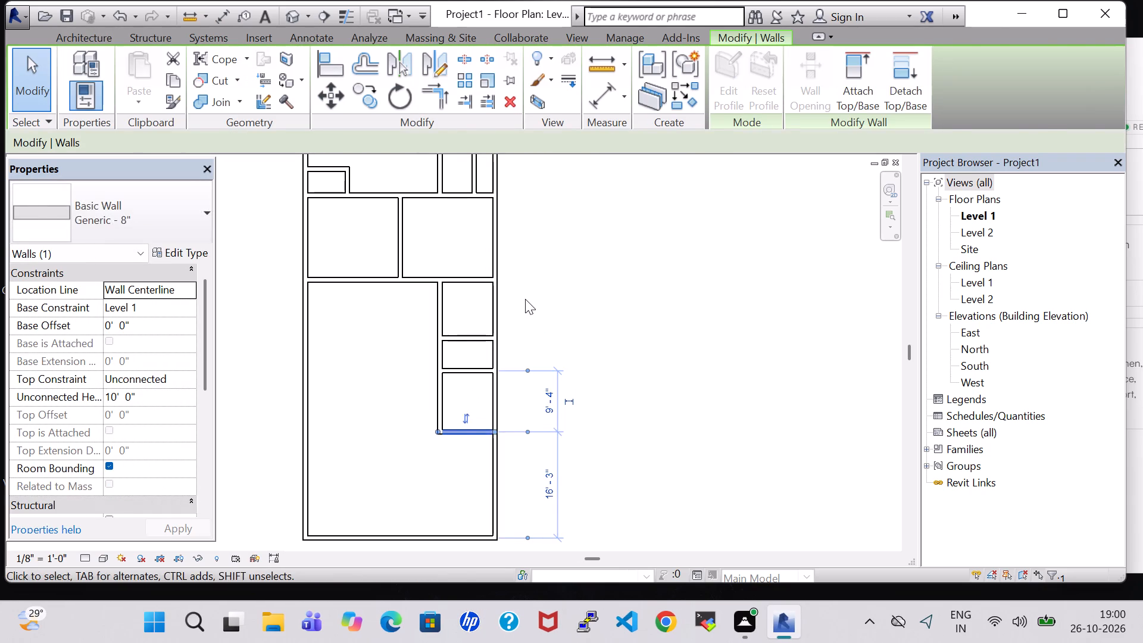
left_click(525, 299)
Nudge the upper partition of the narrow strip three increments down, to about 10'-8" below the second cross wall.
left_click(460, 339)
key("Down")
key("Down")
key("Down")
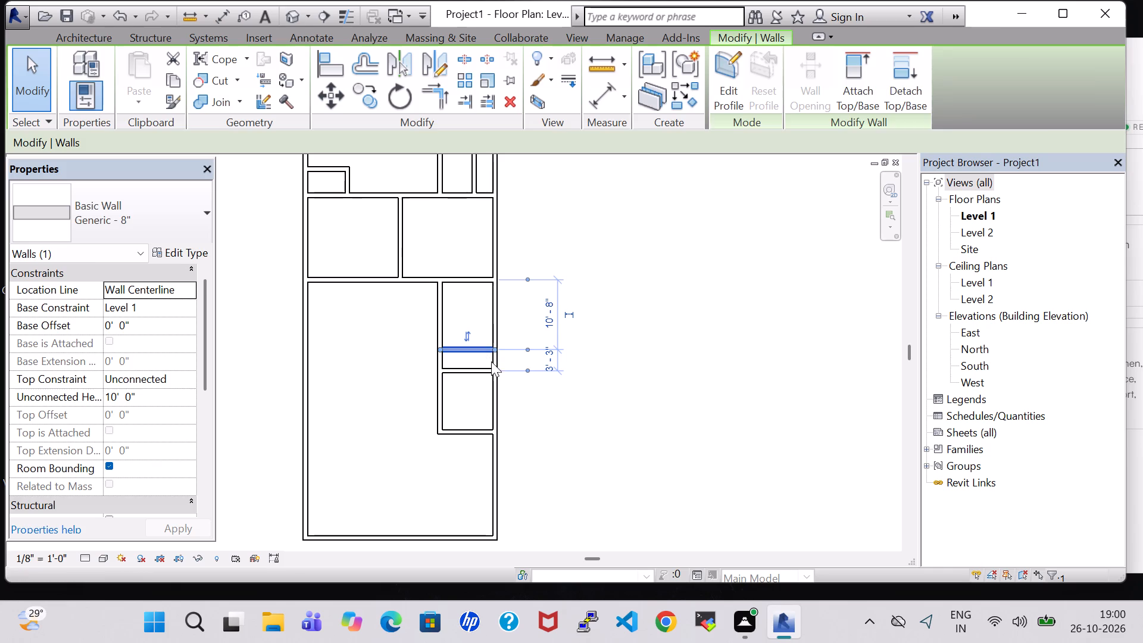
left_click(684, 388)
Nudge the lower partition two increments down, leaving about 4'-5" between the two partitions.
left_click(473, 376)
key("Down")
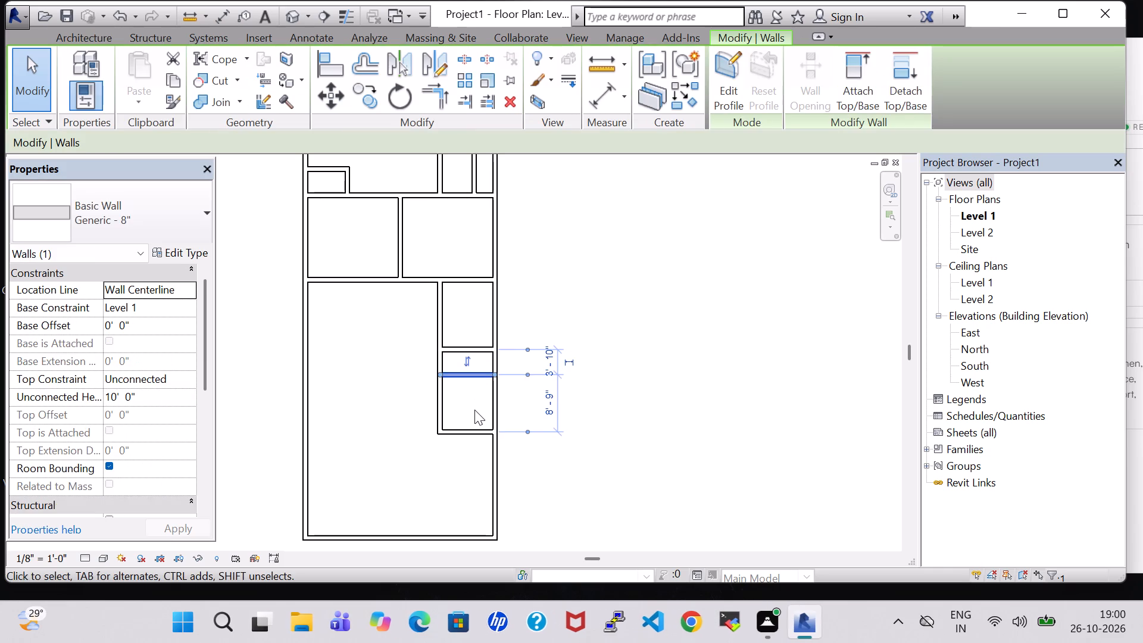
left_click(635, 439)
left_click(470, 370)
key("Down")
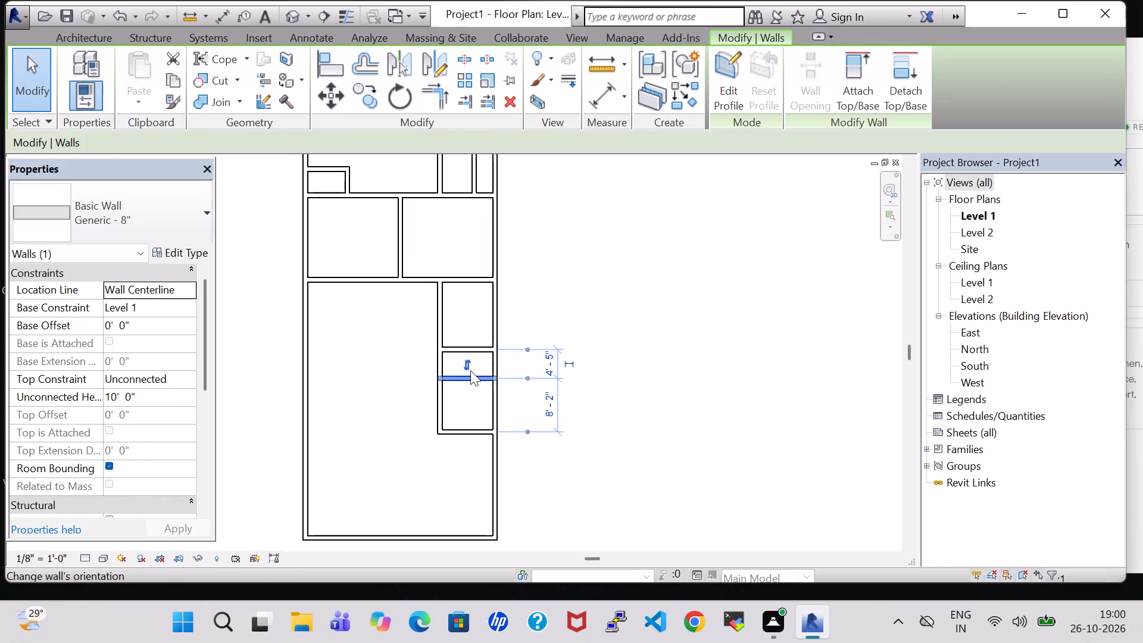
left_click(632, 382)
Enclose a room below the narrow strip against the right exterior wall, about 11'-4" deep and extending about 4' left of the strip.
left_click(81, 62)
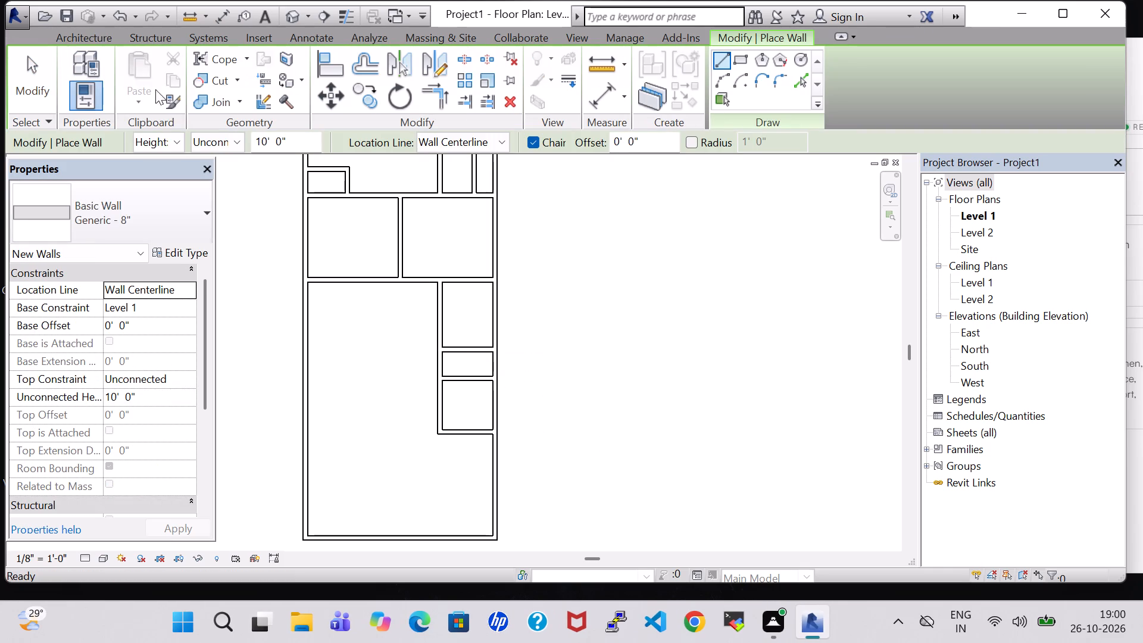
left_click(440, 432)
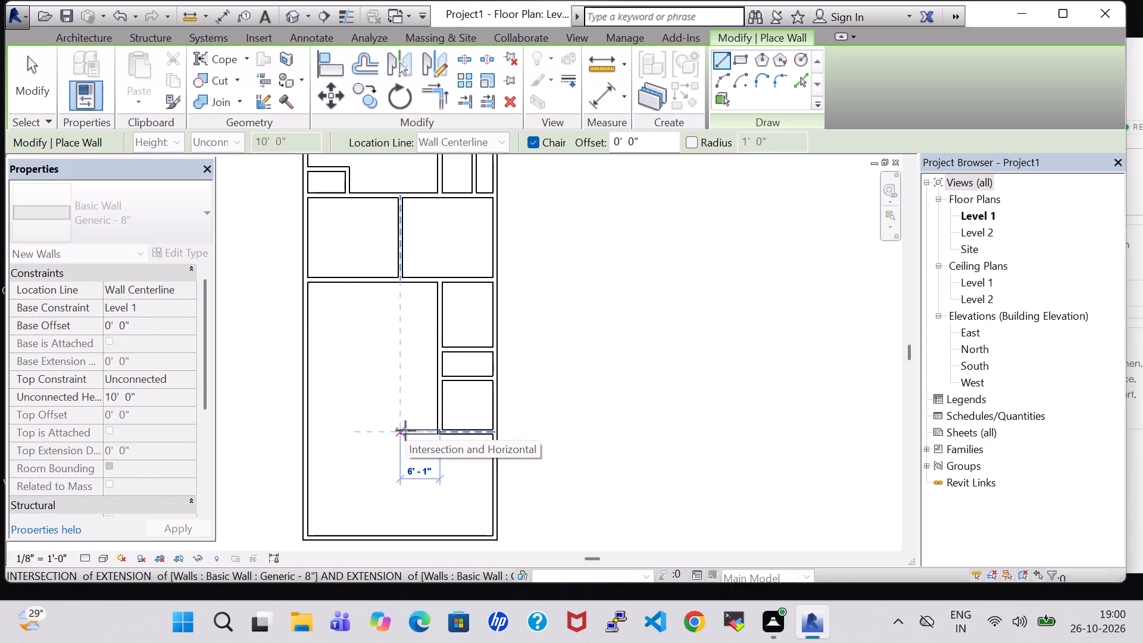
left_click(412, 430)
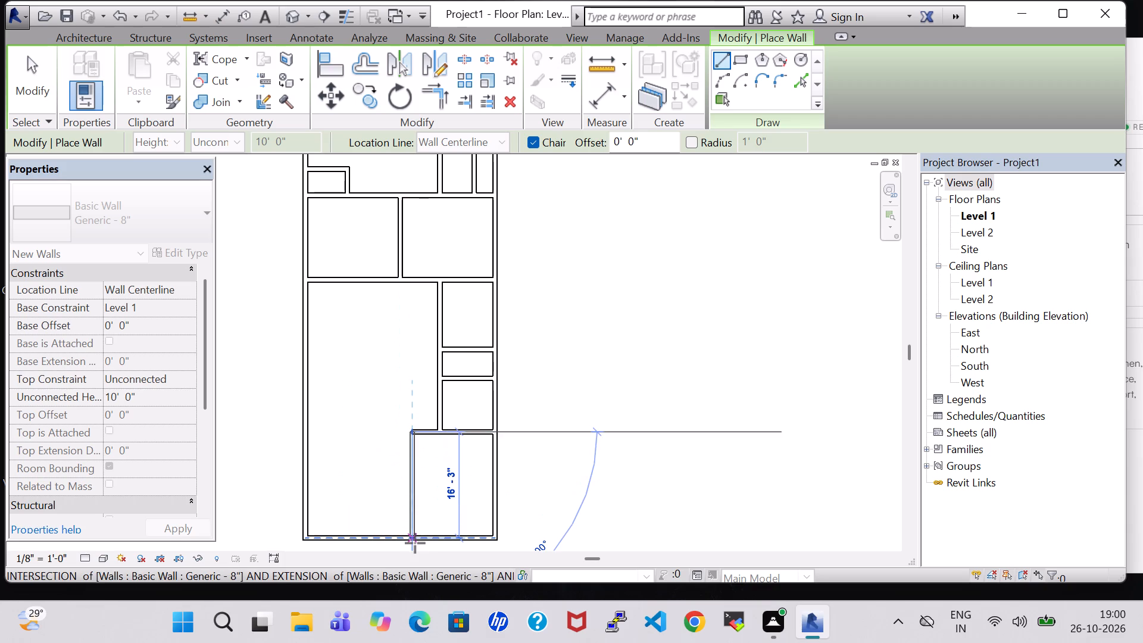
left_click(413, 506)
left_click(413, 506)
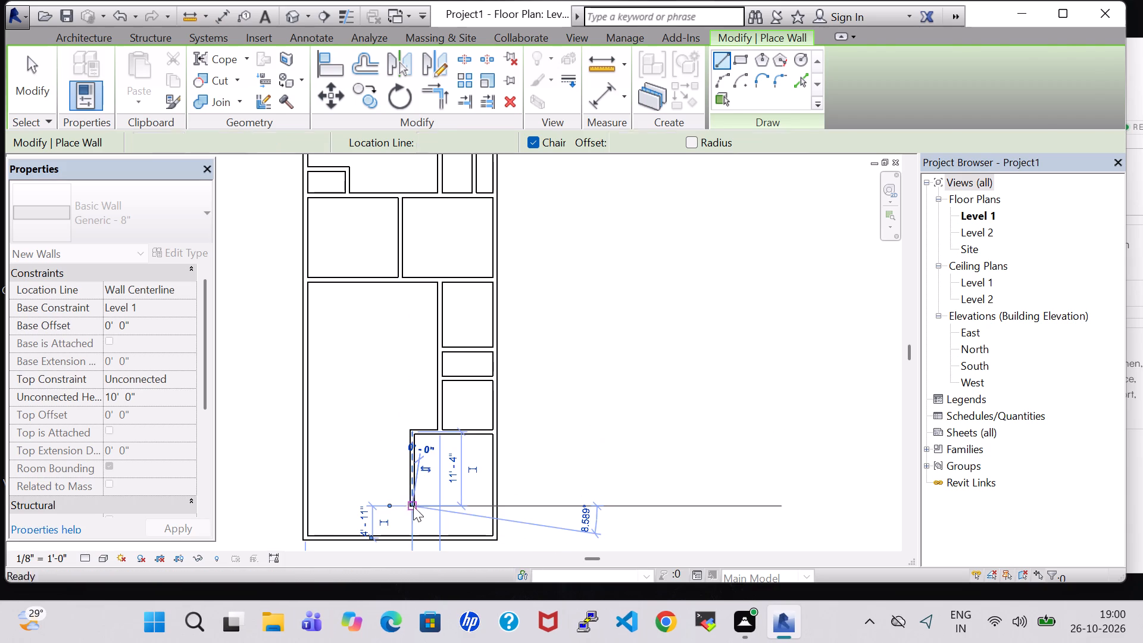
left_click(82, 66)
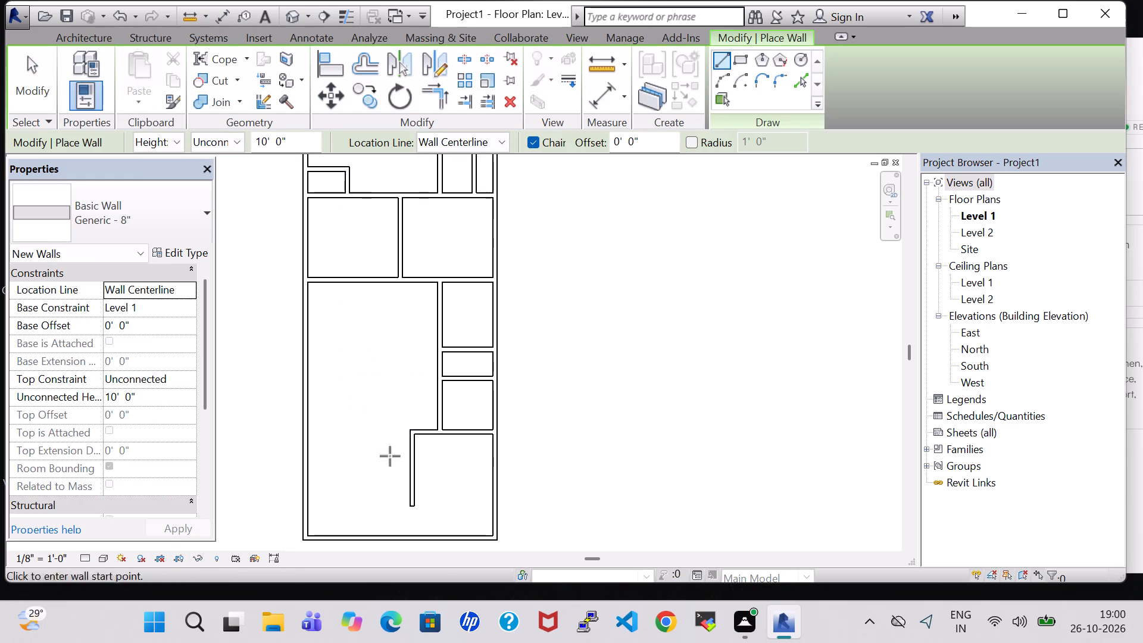
left_click(411, 502)
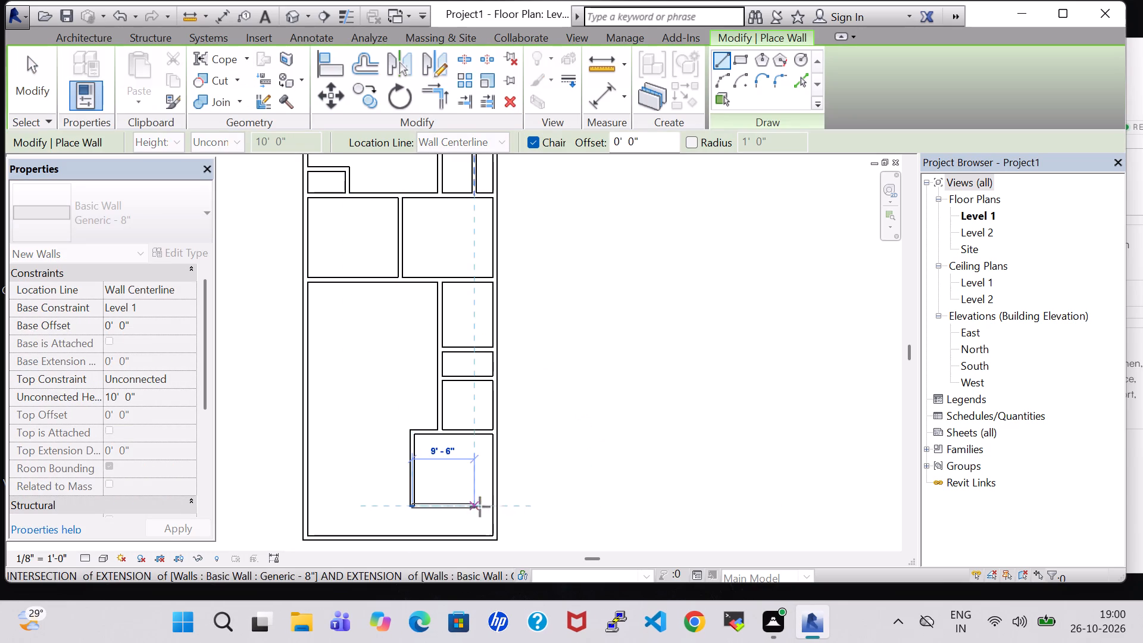
left_click(492, 507)
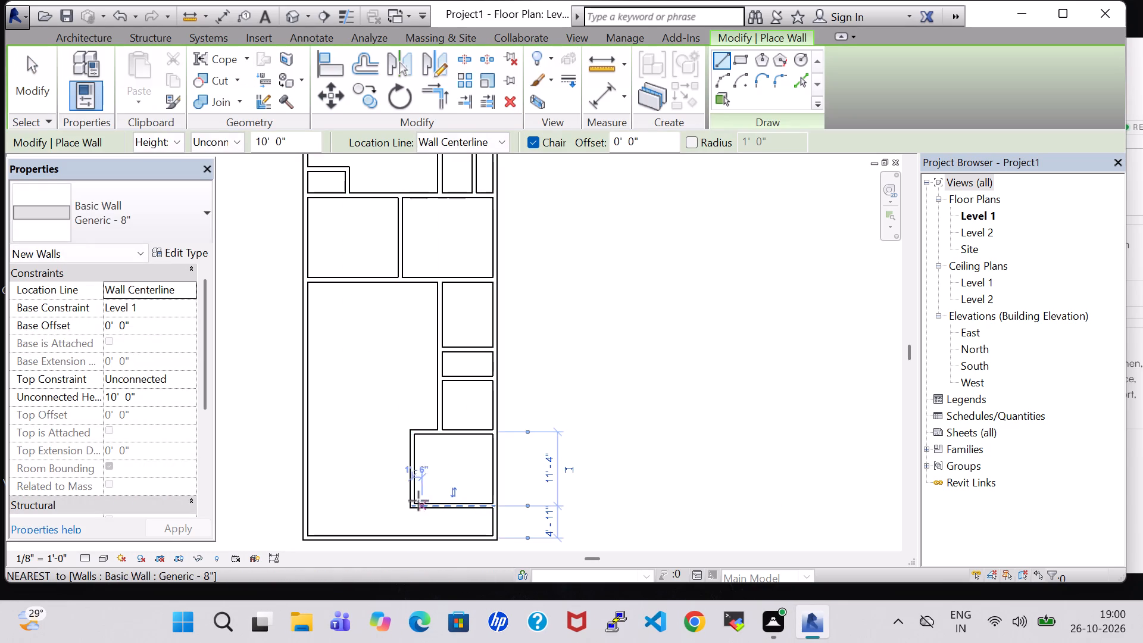
key("Escape")
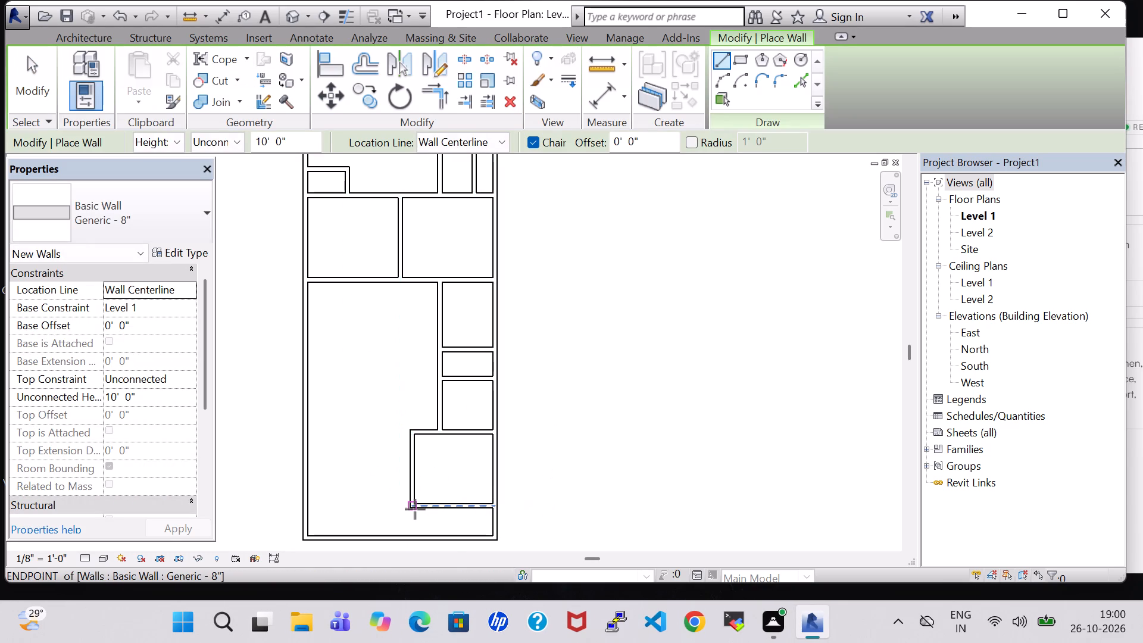
Enclose a second room against the lower-right room's left wall, about 8'-0" wide and 11'-4" deep.
left_click(415, 509)
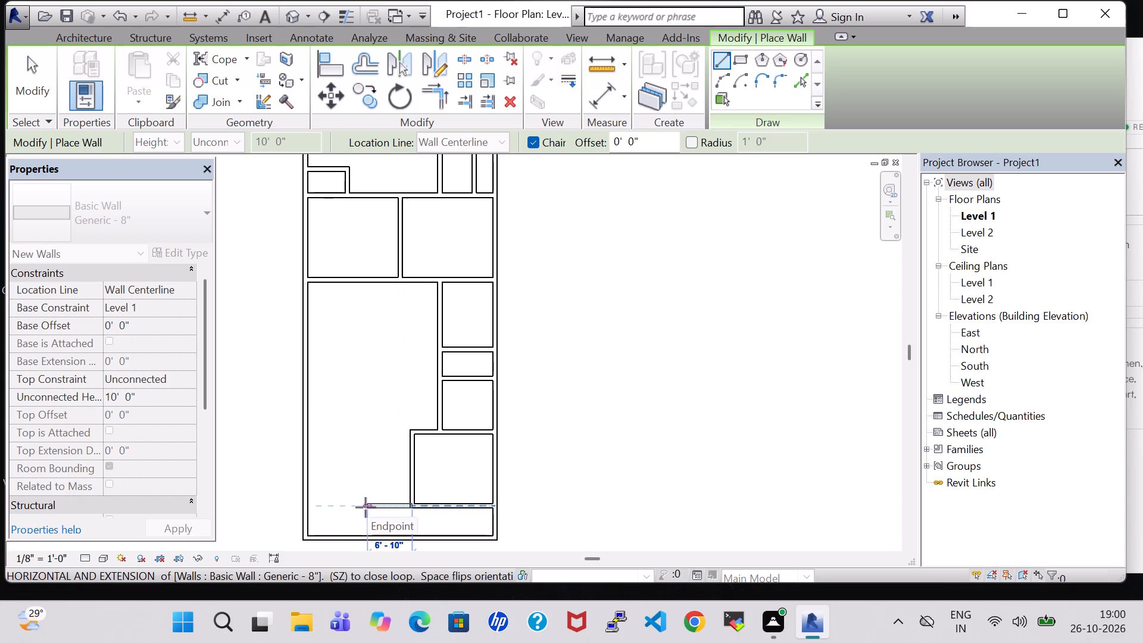
left_click(360, 507)
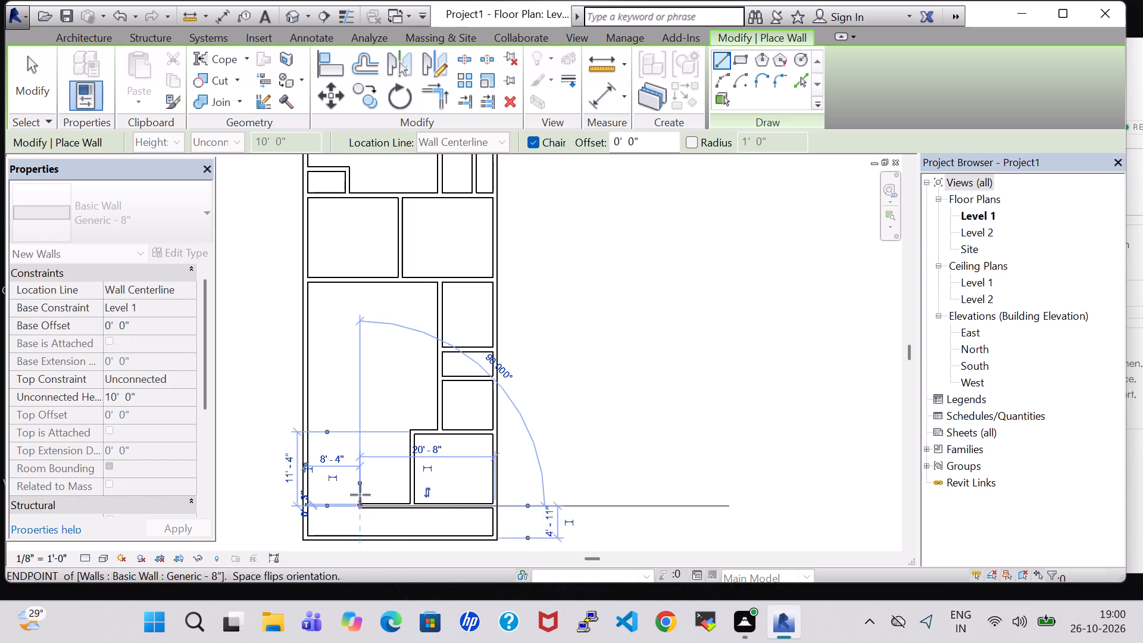
left_click(363, 436)
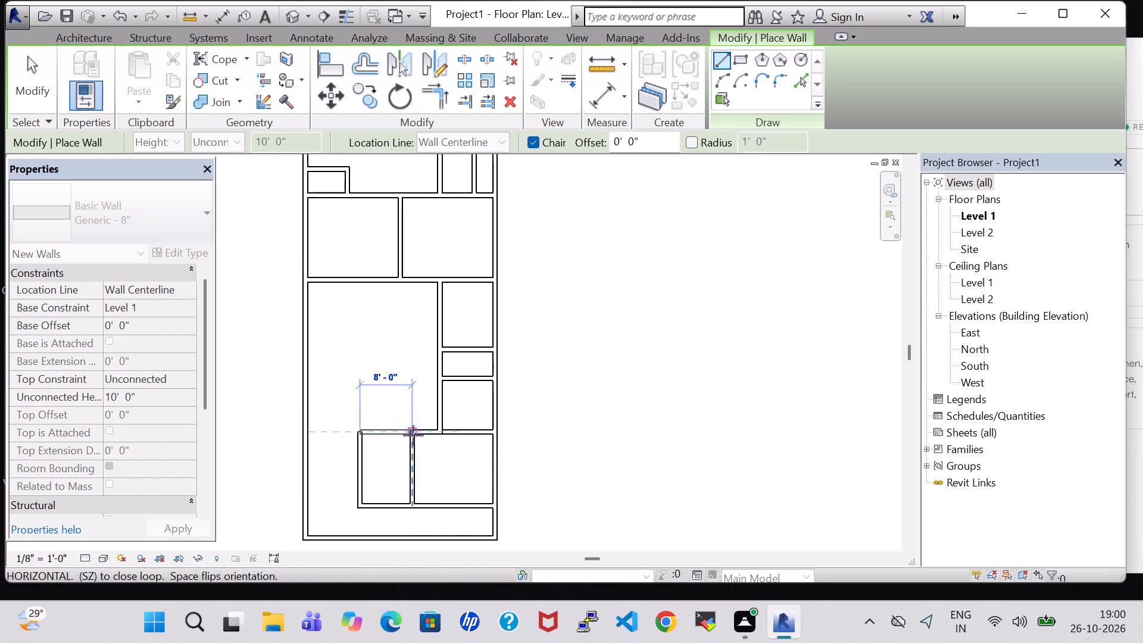
left_click(414, 435)
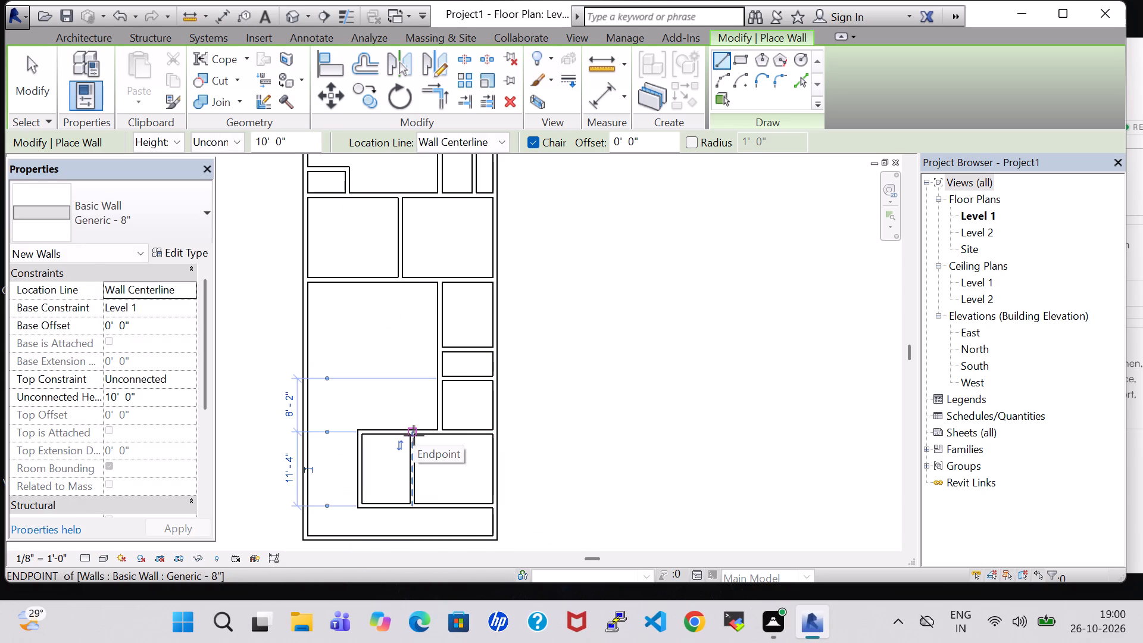
key("Escape")
key("Escape")
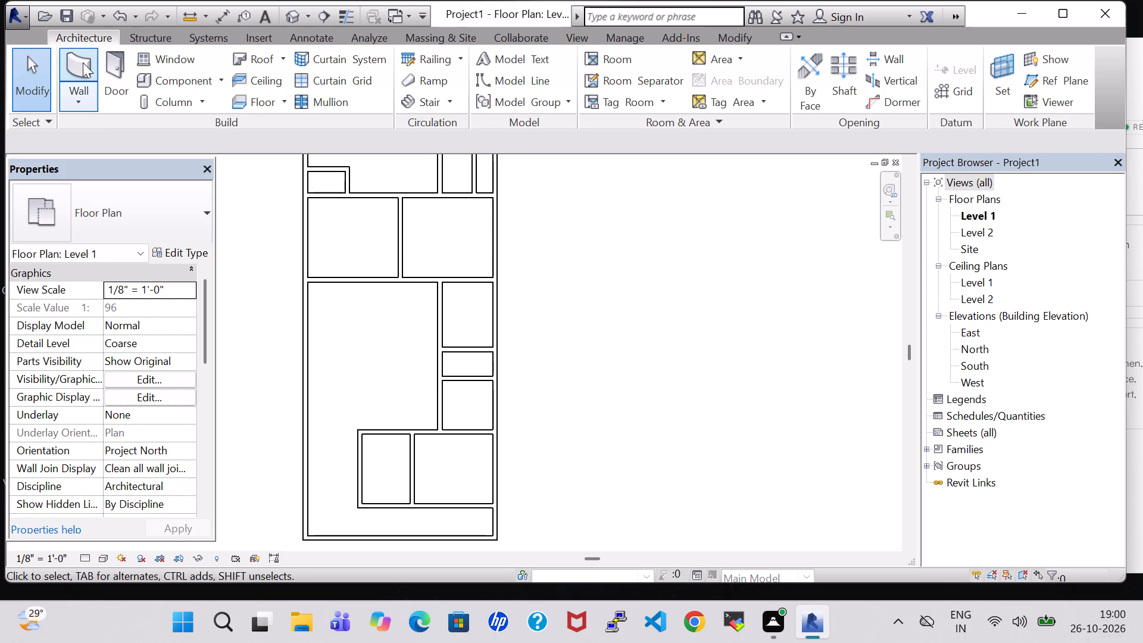
Draw a cross wall from the left exterior wall to the top-left corner of the new 8'-0" wide room.
left_click(83, 63)
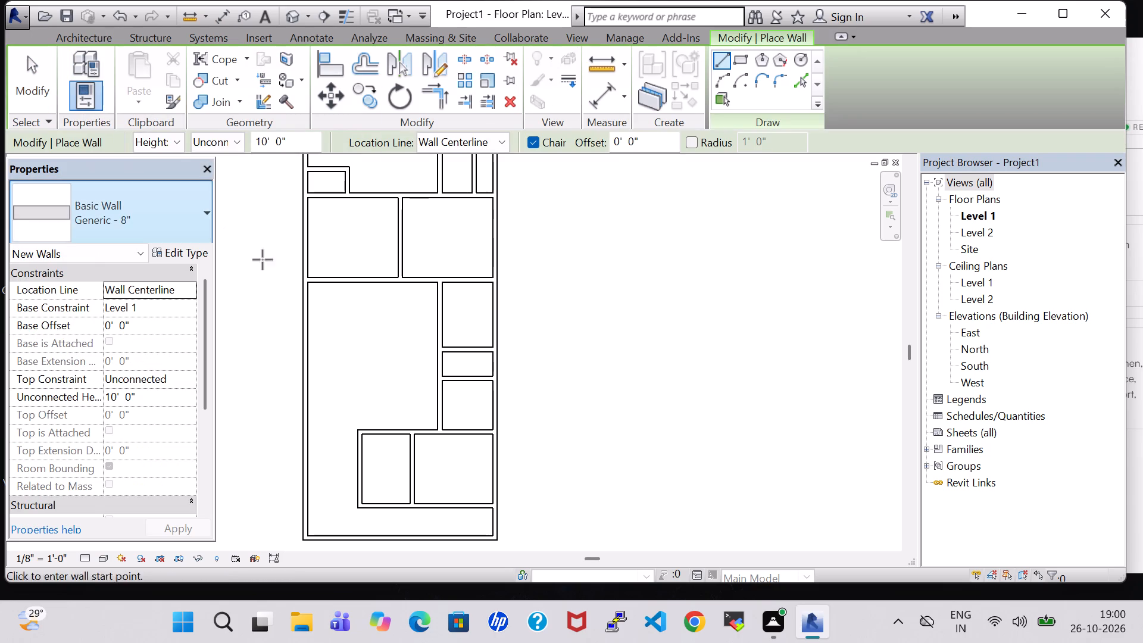
double_click(307, 430)
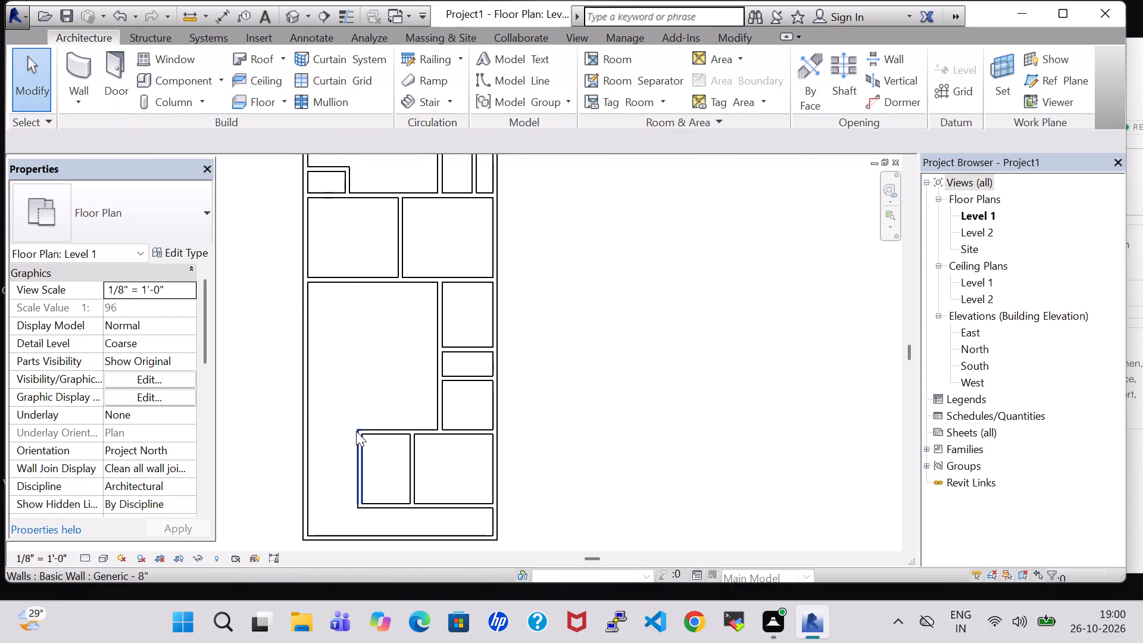
left_click(63, 57)
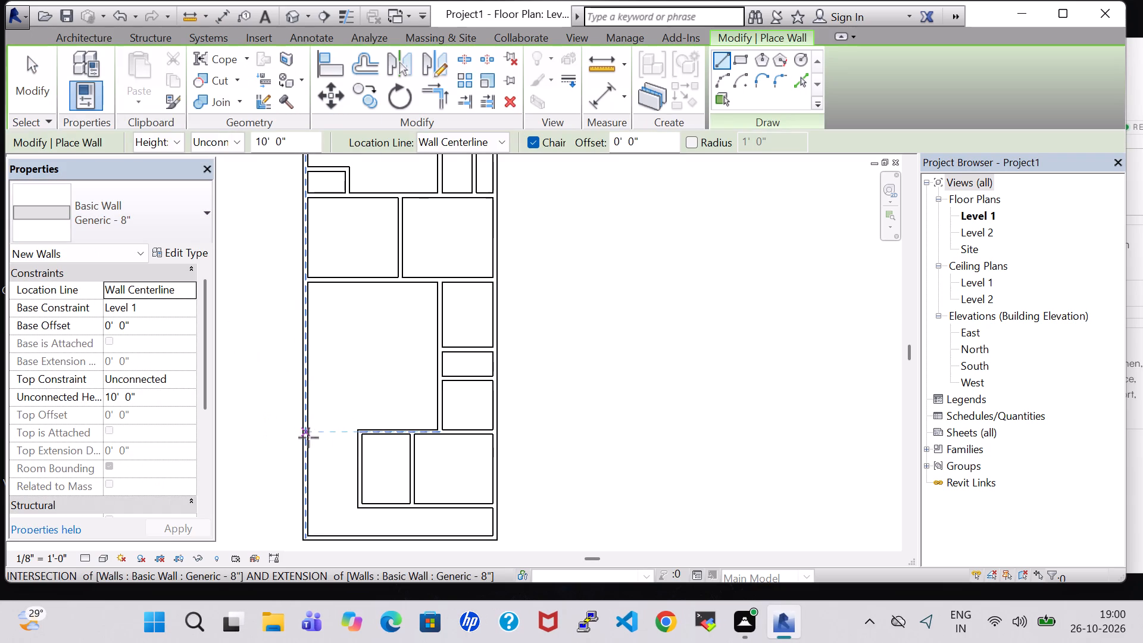
left_click(308, 430)
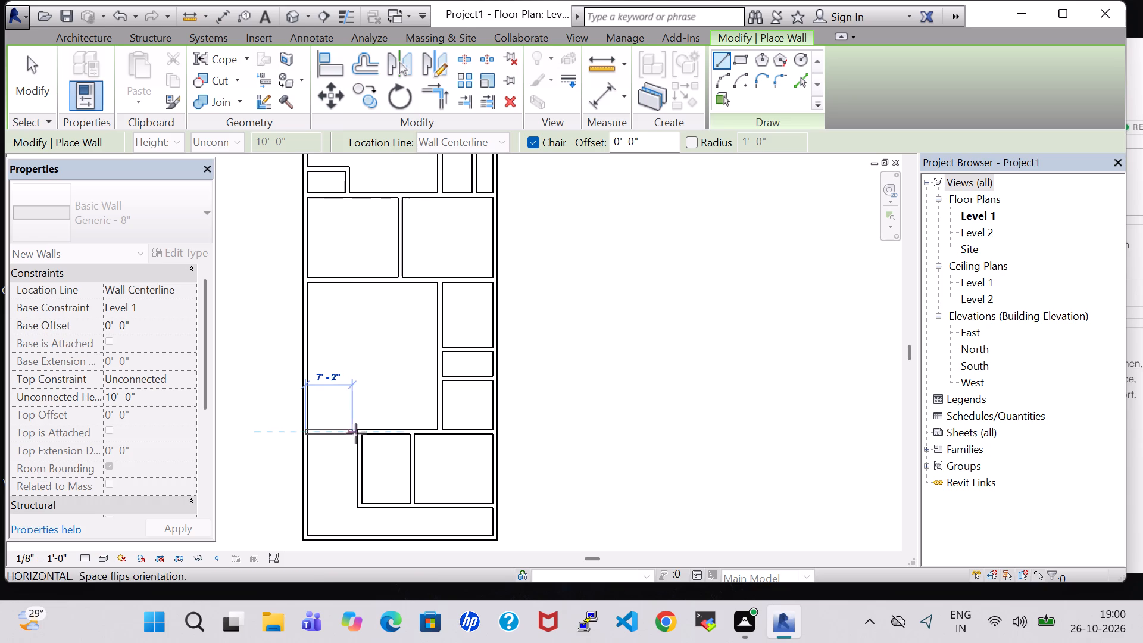
left_click(366, 435)
key("Escape")
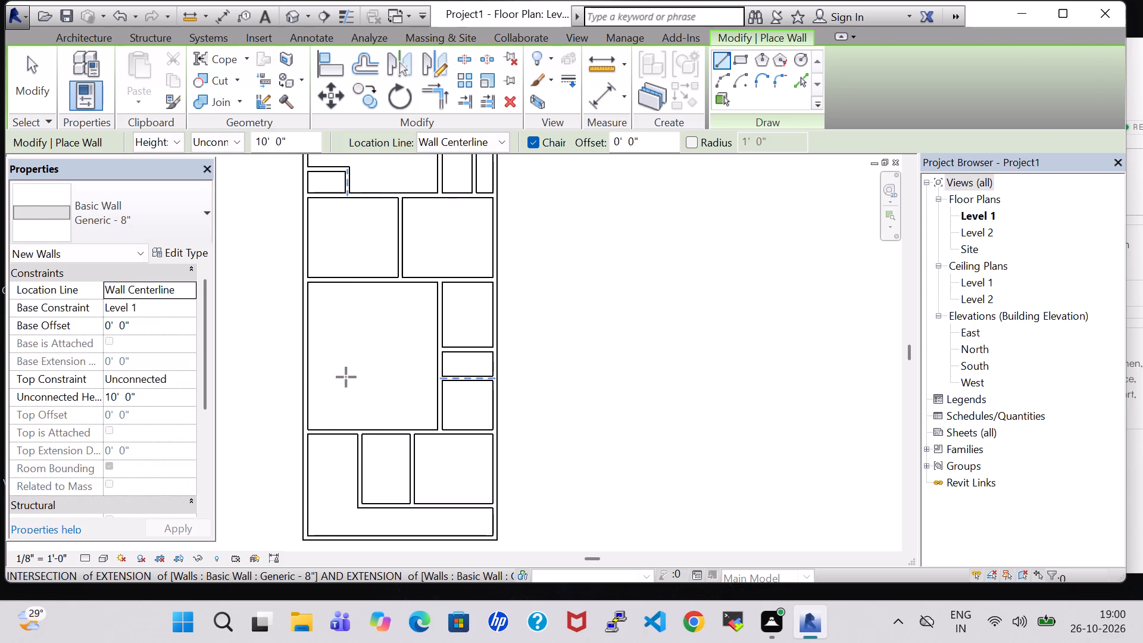
key("Escape")
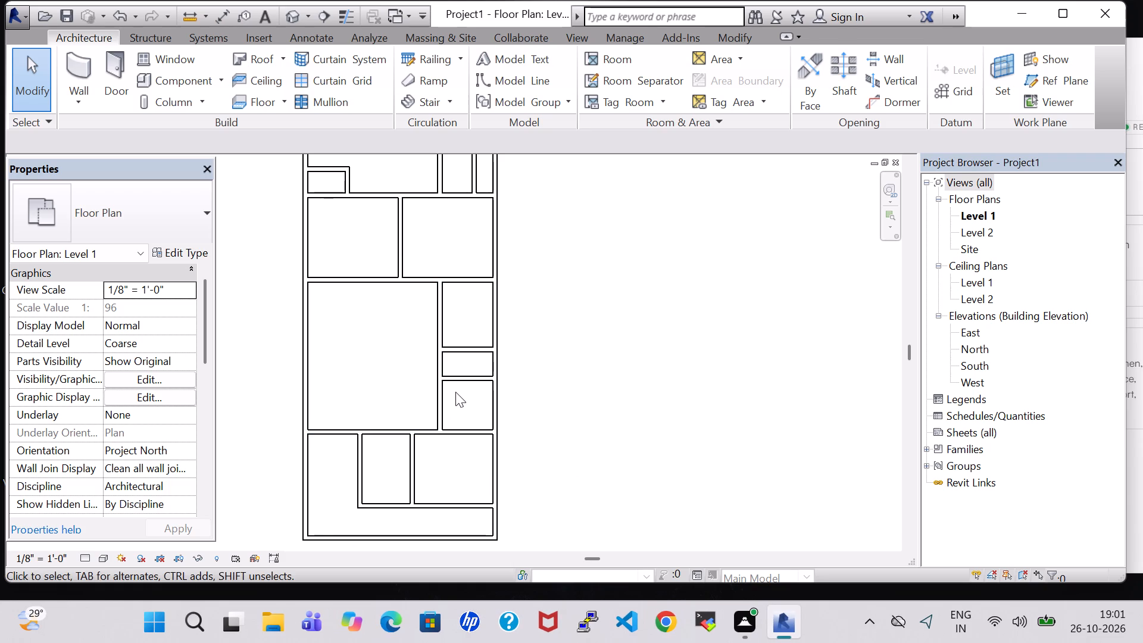
Nudge the narrow strip's long vertical partition two increments left, to about 9'-7" from the right exterior wall, deleting the reversed element.
left_click(435, 379)
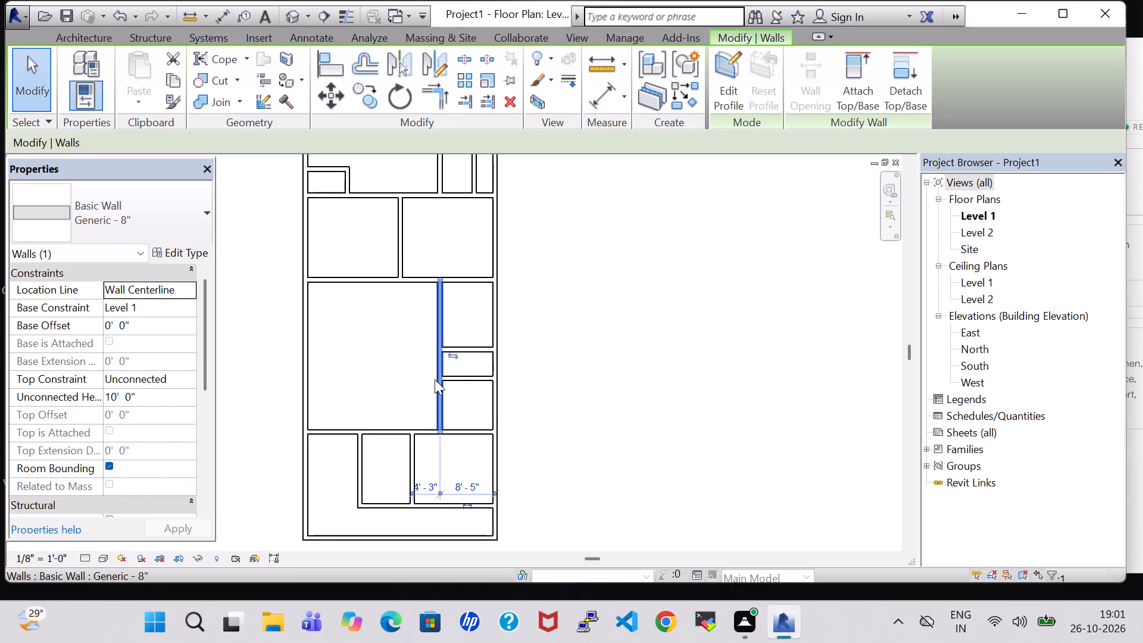
key("Left")
key("Left")
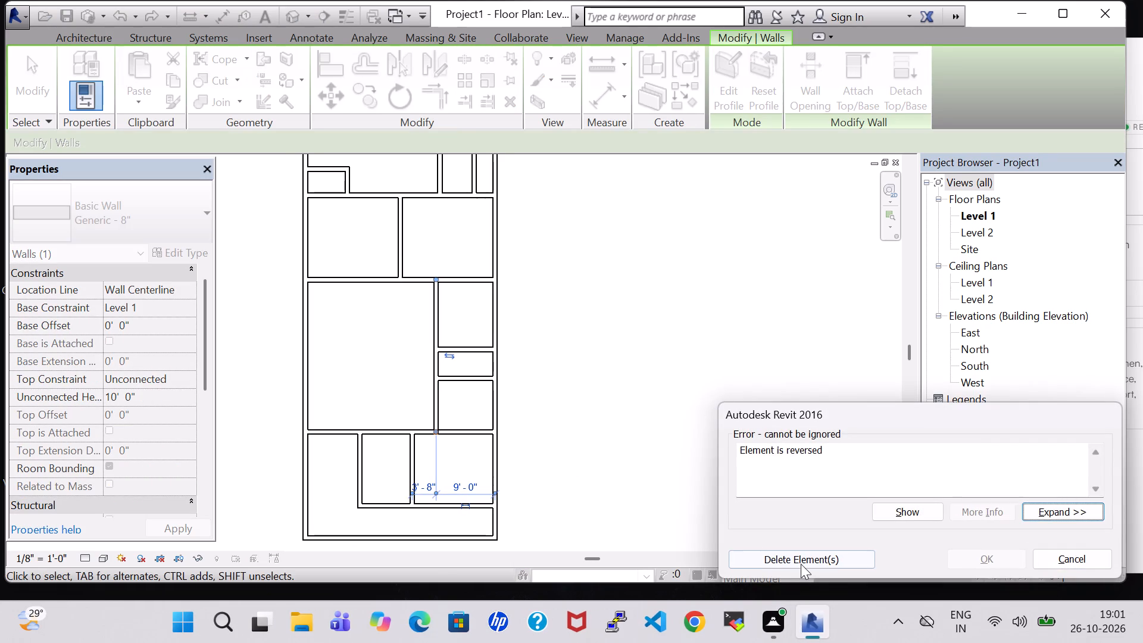
left_click(801, 563)
key("Left")
left_click(739, 412)
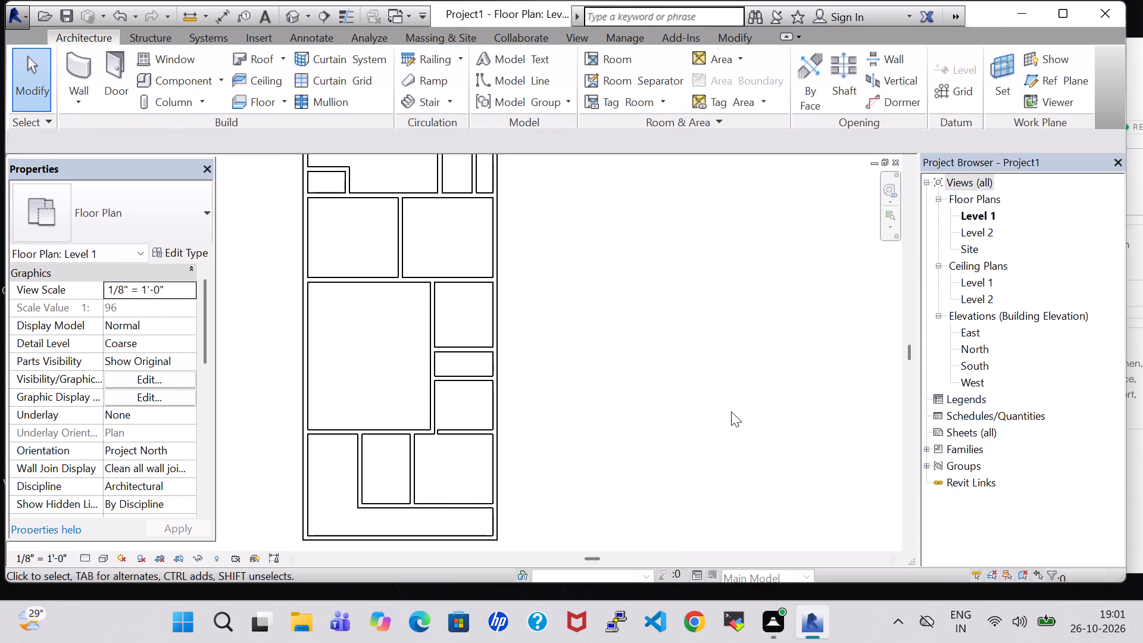
Replace the strip's short bottom wall with one running from the moved partition to the right exterior wall.
left_click(455, 425)
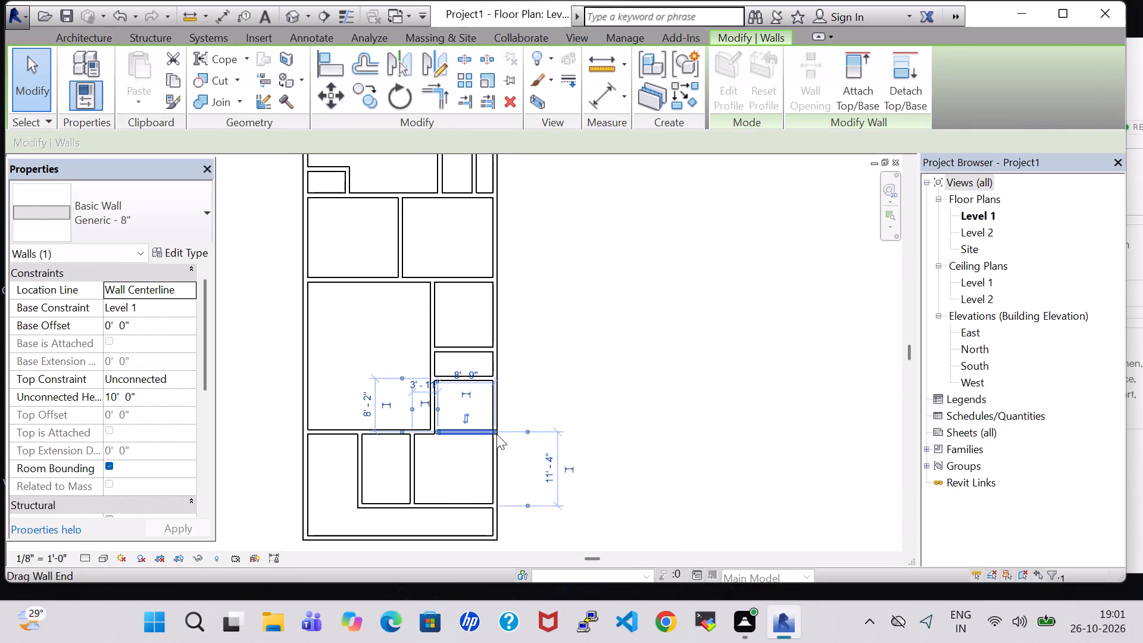
key("Delete")
left_click(68, 73)
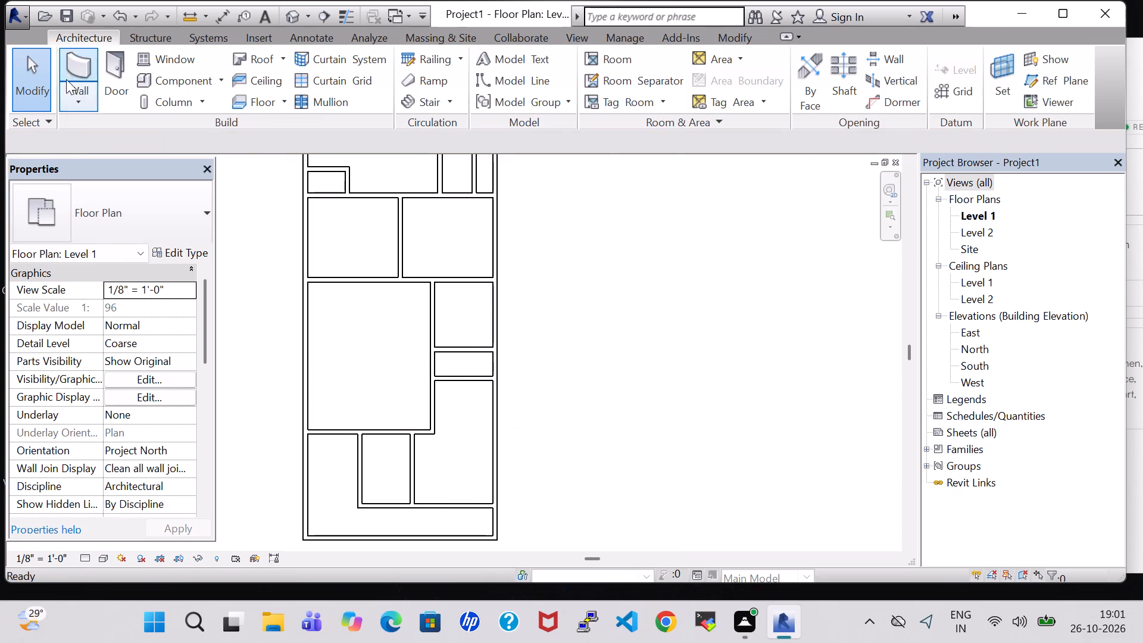
left_click(430, 432)
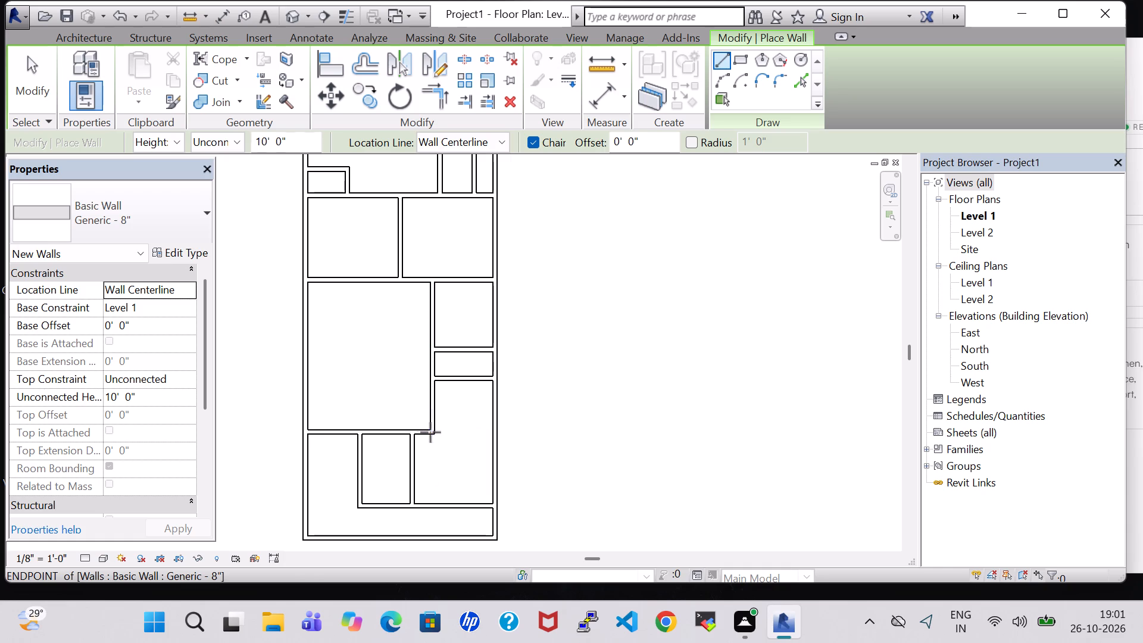
left_click(498, 434)
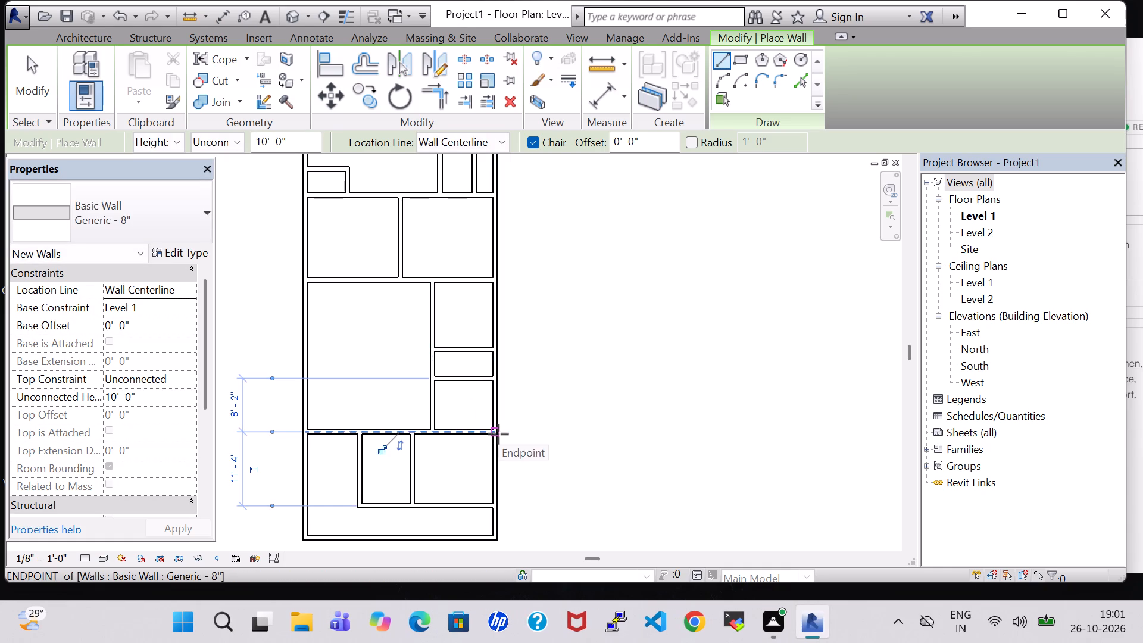
key("Escape")
key("Escape")
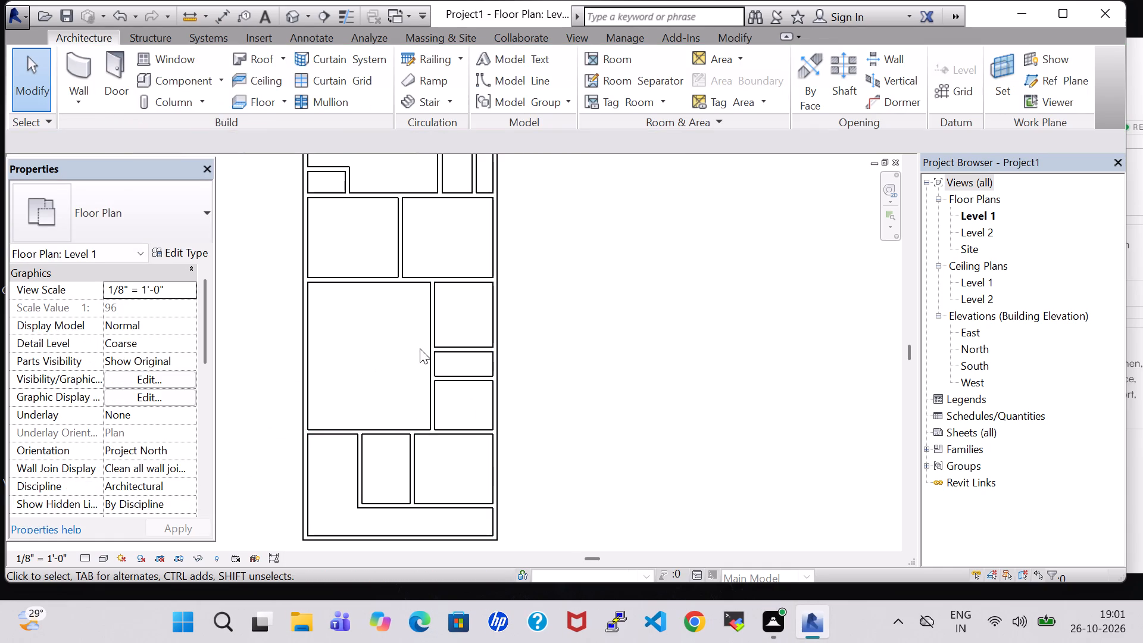
Measure the strip's small middle room, both between its two partitions and from the long vertical partition to the right exterior wall.
scroll(453, 351, "down", 1)
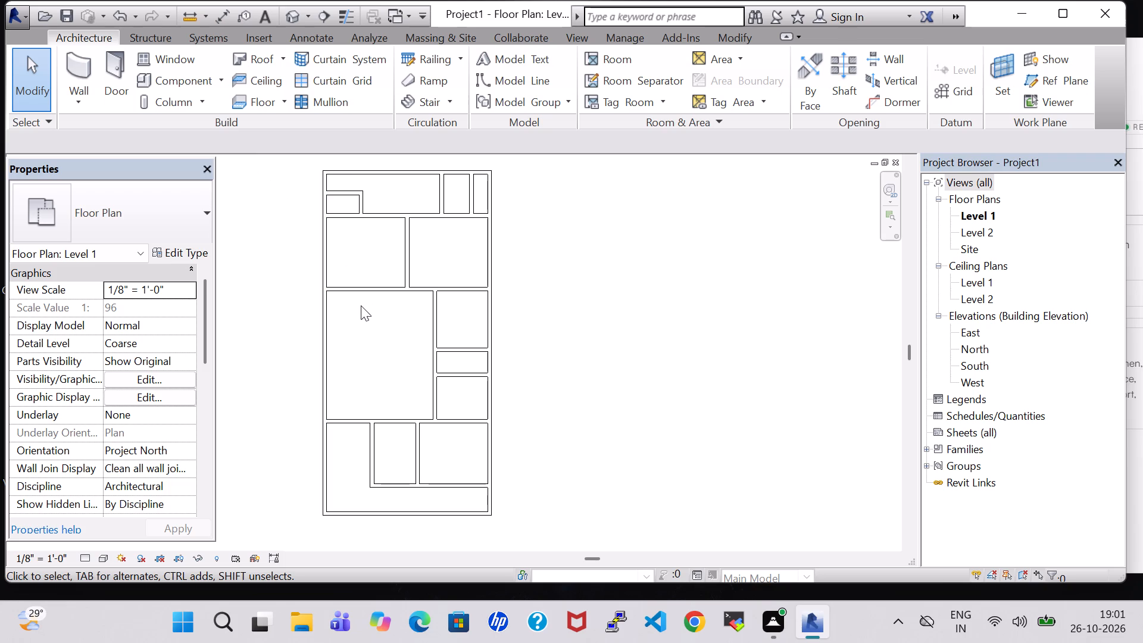
type("DI")
left_click(470, 351)
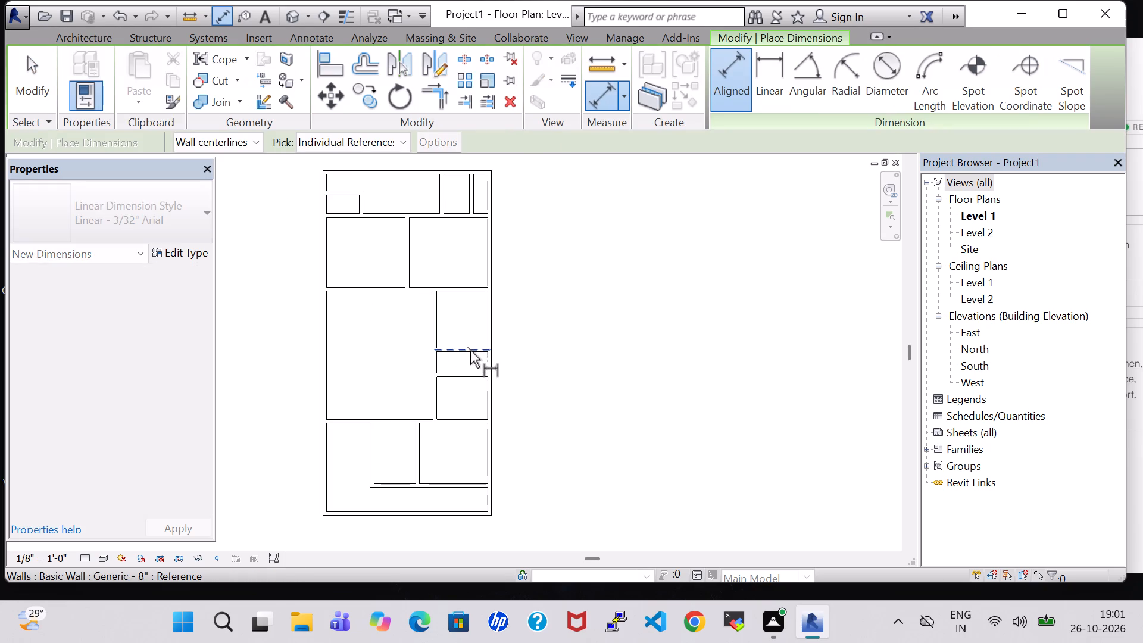
left_click(470, 377)
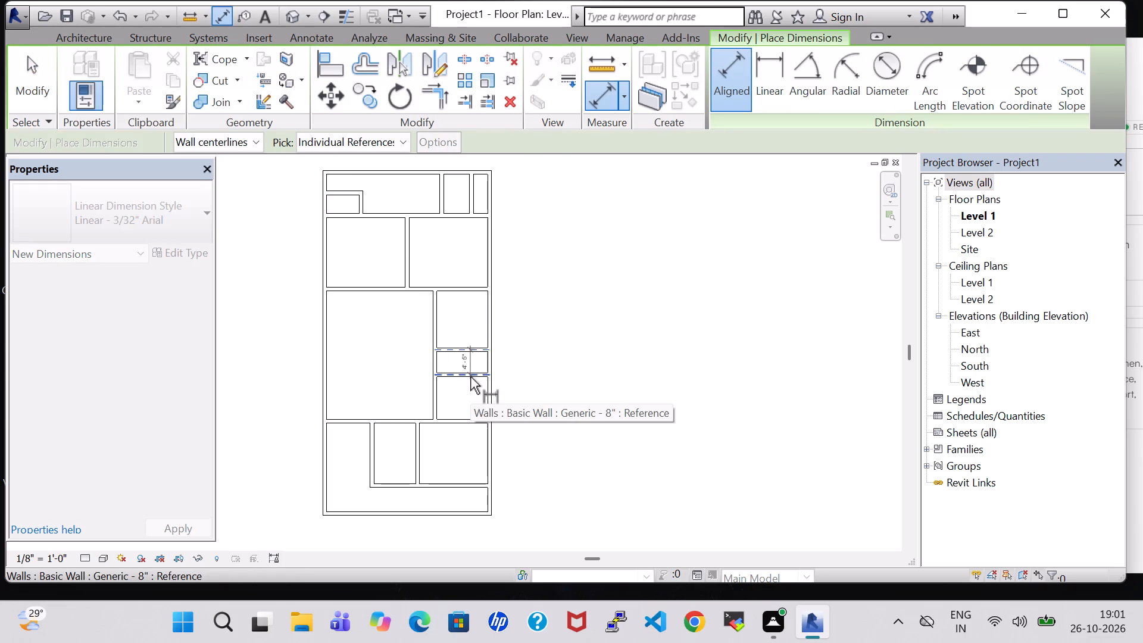
key("Escape")
key("Escape")
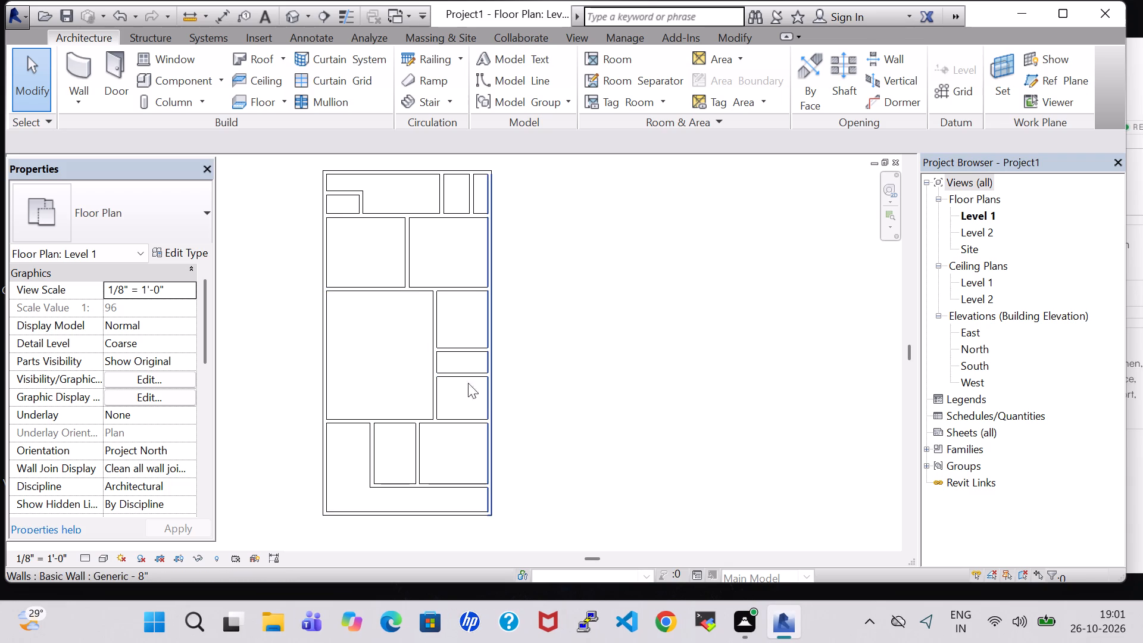
left_click(401, 357)
type("DI")
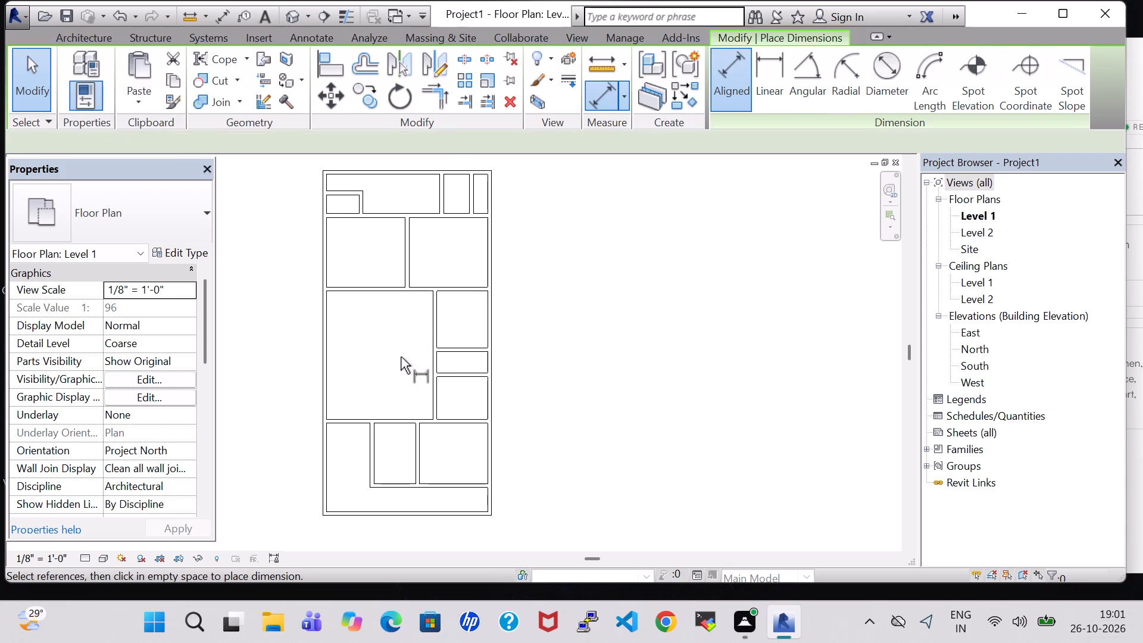
left_click(434, 360)
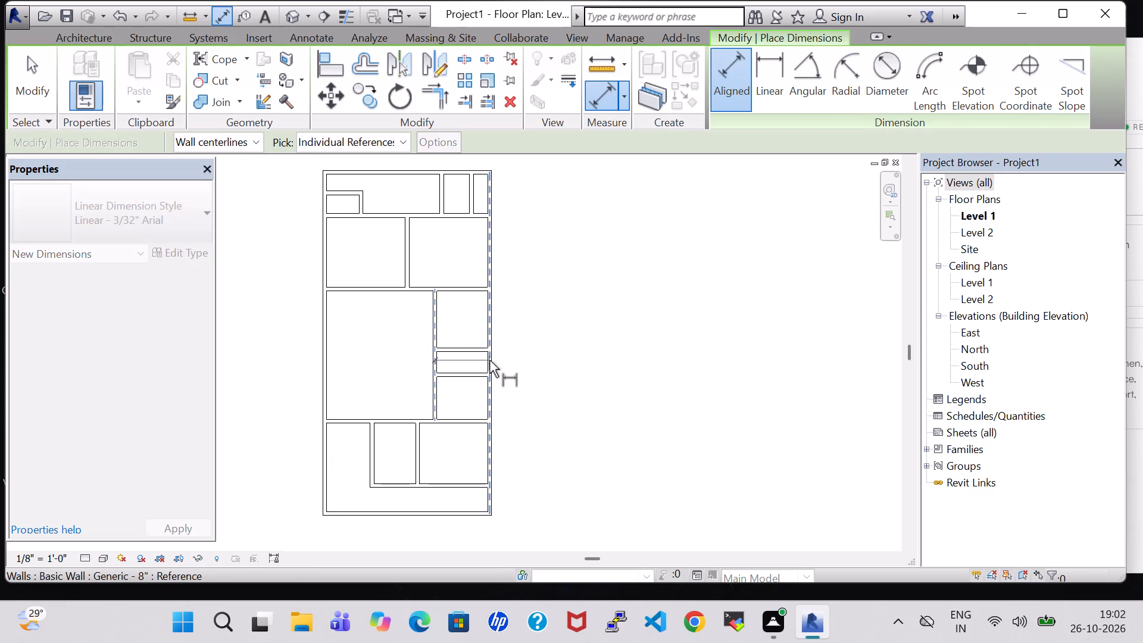
left_click(489, 360)
key("Escape")
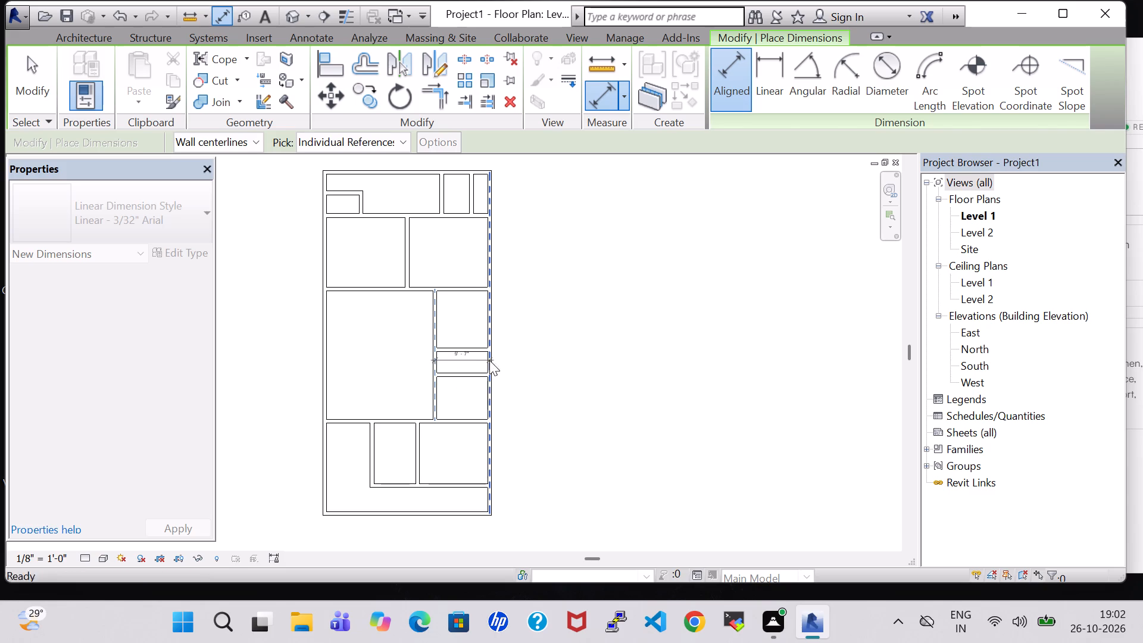
key("Escape")
left_click(554, 361)
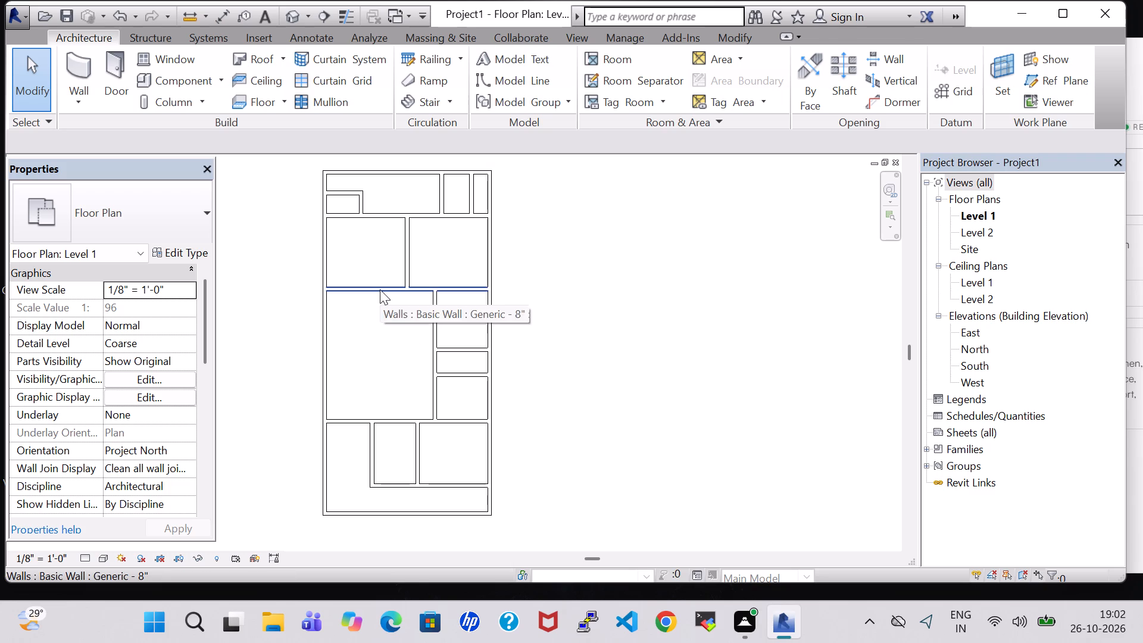
Nudge the left vertical partition in the top row one increment left, to about 5'-7" from the next partition.
middle_click_drag(473, 236, 539, 414)
scroll(539, 414, "up", 1)
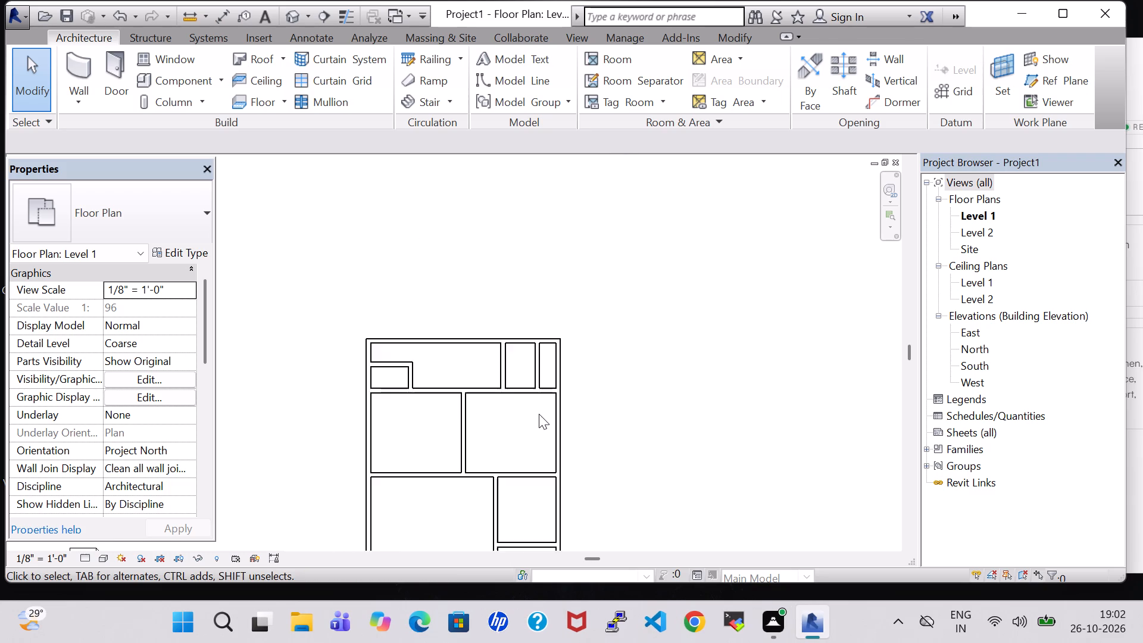
scroll(539, 414, "up", 3)
left_click(491, 343)
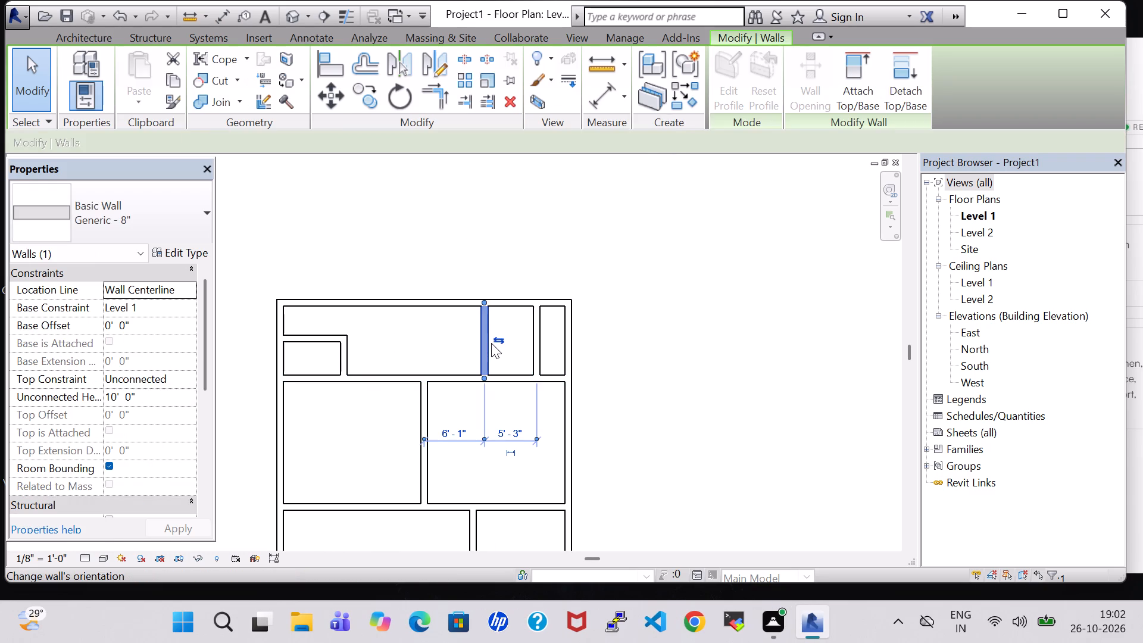
key("Left")
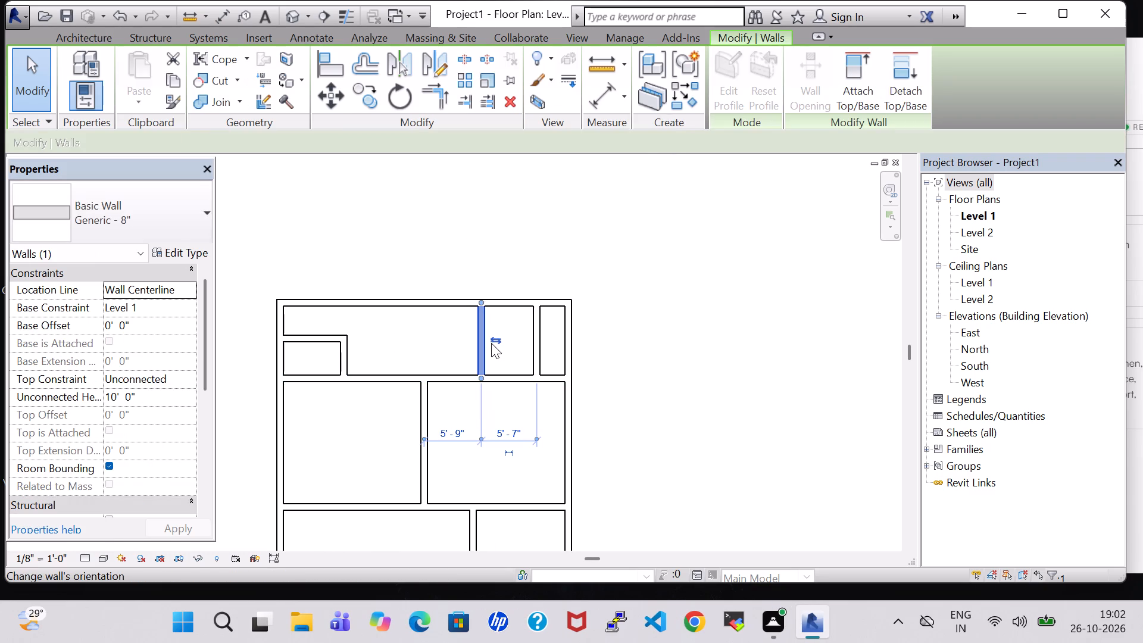
Nudge the rightmost vertical partition in the top row one increment left, to about 3'-6" from the right exterior wall.
left_click(537, 343)
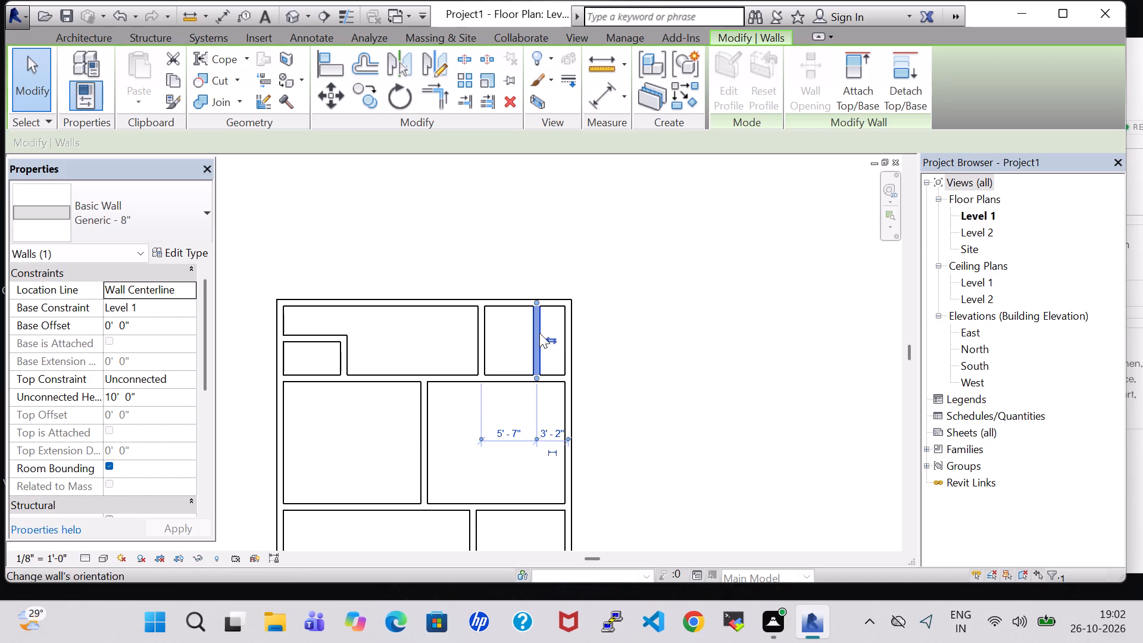
key("Left")
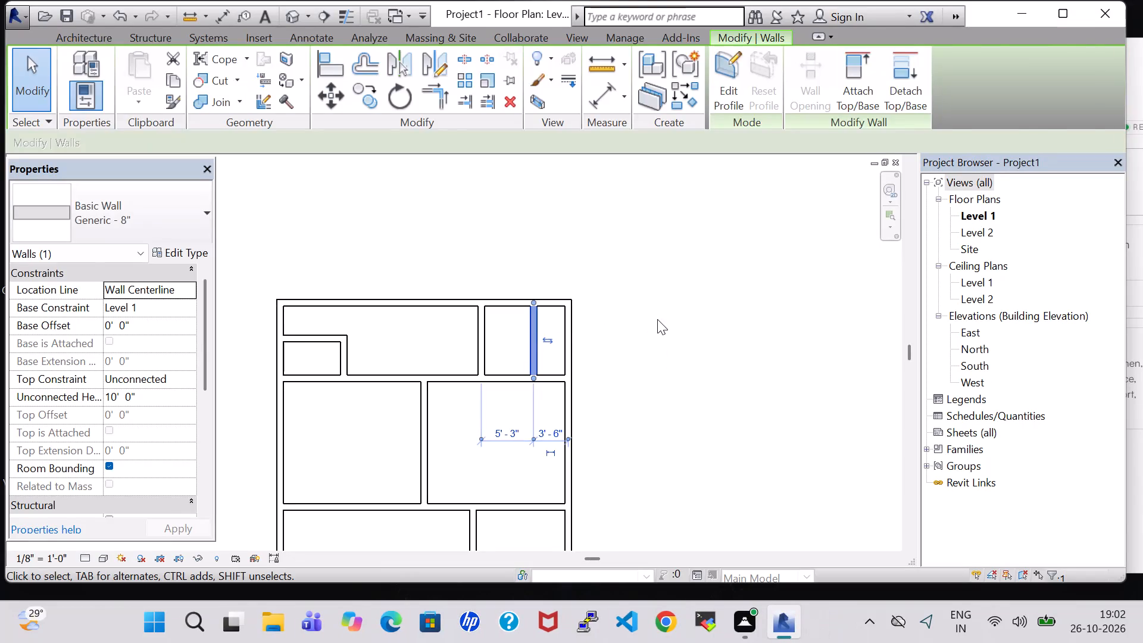
left_click(657, 319)
Duplicate the wall type of the full-width wall below the top row as a new type named INNER 6".
scroll(214, 163, "down", 1)
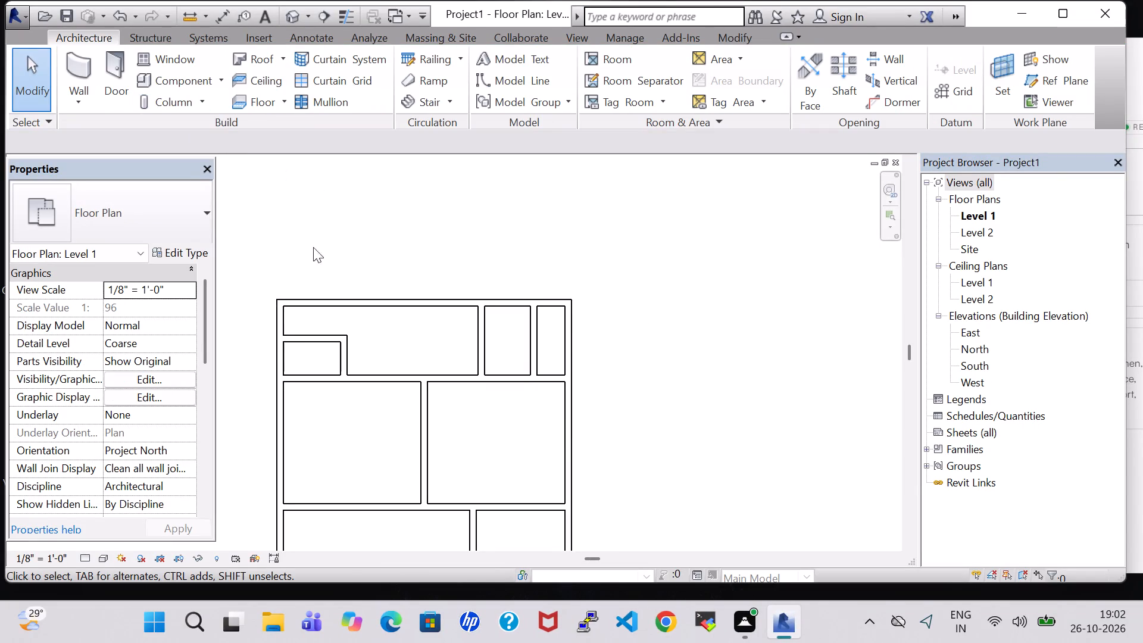
left_click(374, 371)
left_click(175, 247)
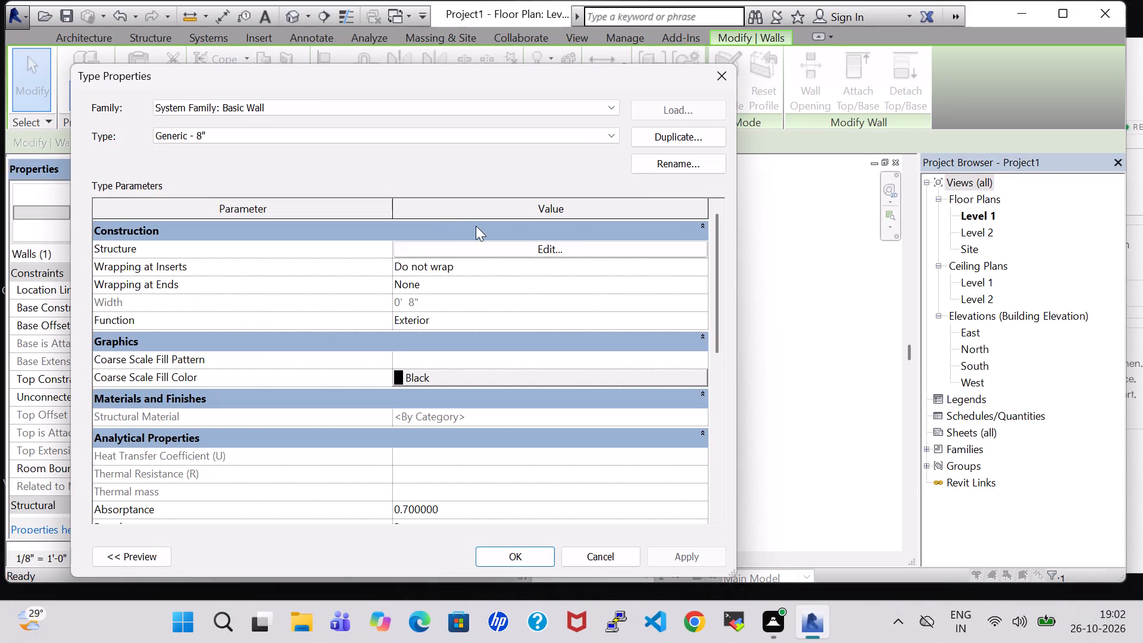
left_click(658, 143)
left_click(397, 320)
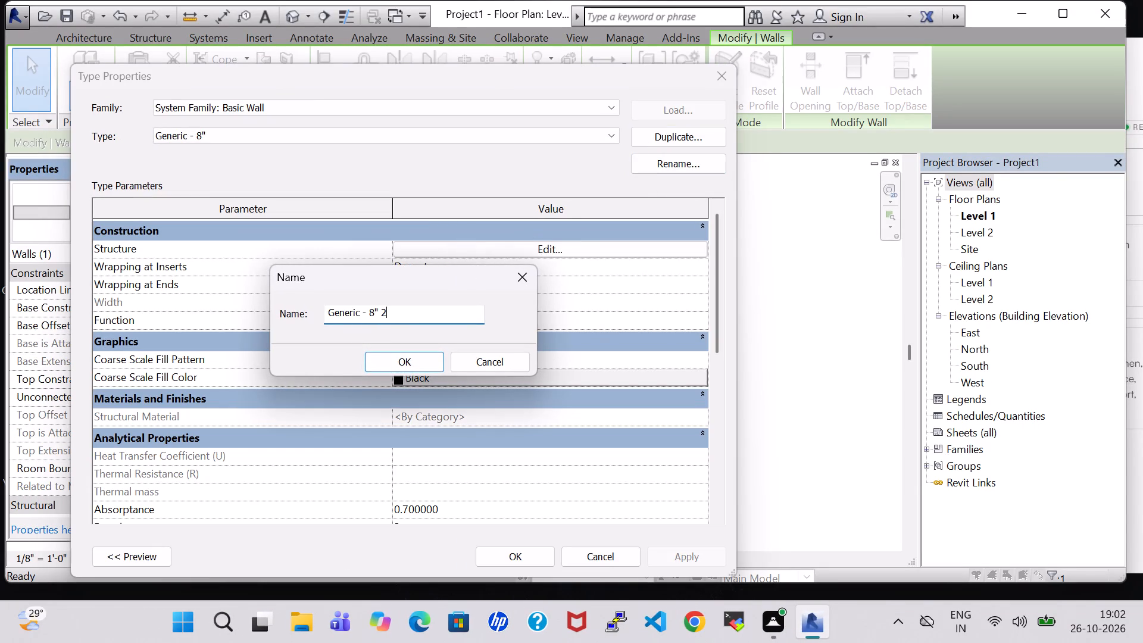
key("BackSpace")
key("BackSpace")
key("BackSpace")
key("BackSpace")
key("BackSpace")
key("BackSpace")
key("BackSpace")
key("BackSpace")
key("BackSpace")
key("BackSpace")
key("BackSpace")
key("BackSpace")
key("BackSpace")
key("BackSpace")
key("BackSpace")
key("BackSpace")
key("BackSpace")
key("BackSpace")
key("BackSpace")
key("BackSpace")
type("INNER")
key("space")
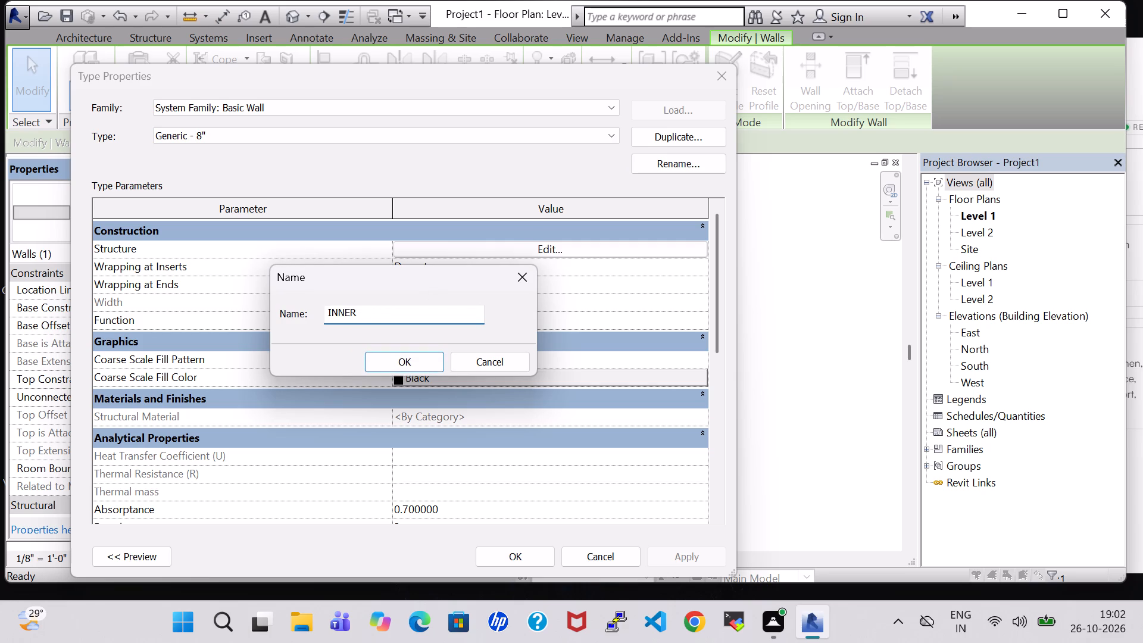
key("6")
key("shift+quotedbl")
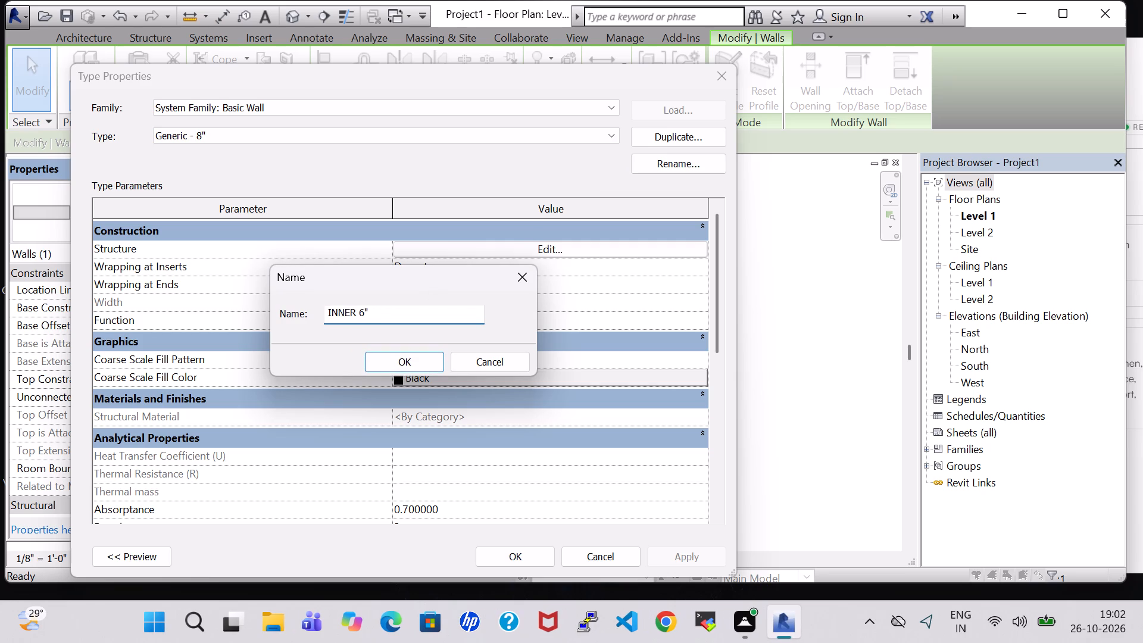
left_click(410, 358)
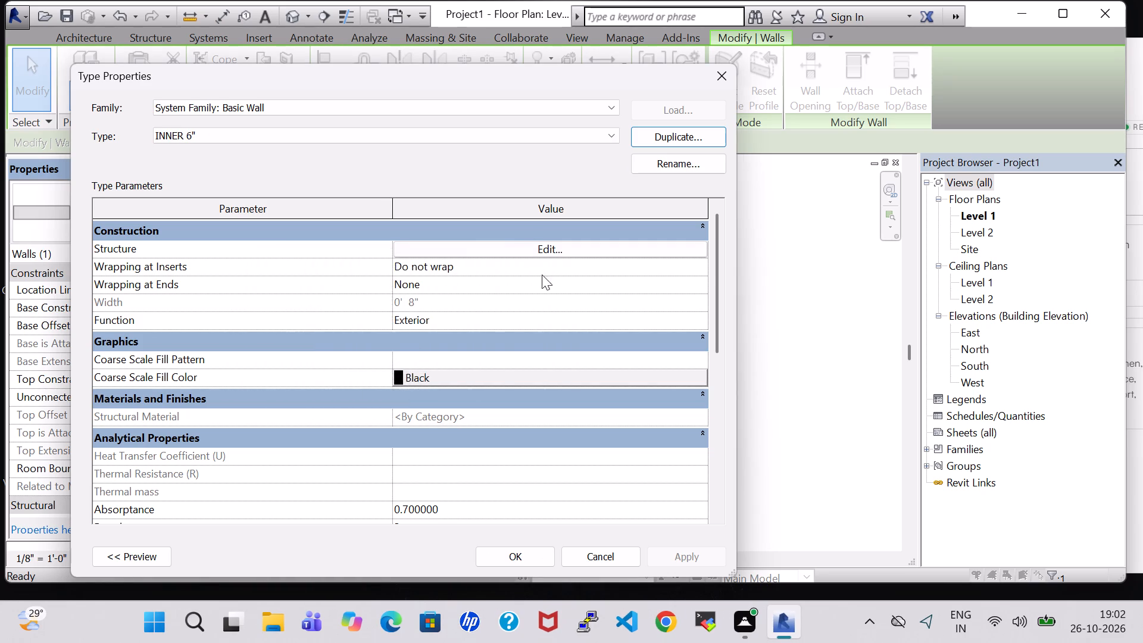
Set the structure layer thickness of the INNER 6" wall type to 6" and apply the type changes.
left_click(553, 249)
left_click(429, 247)
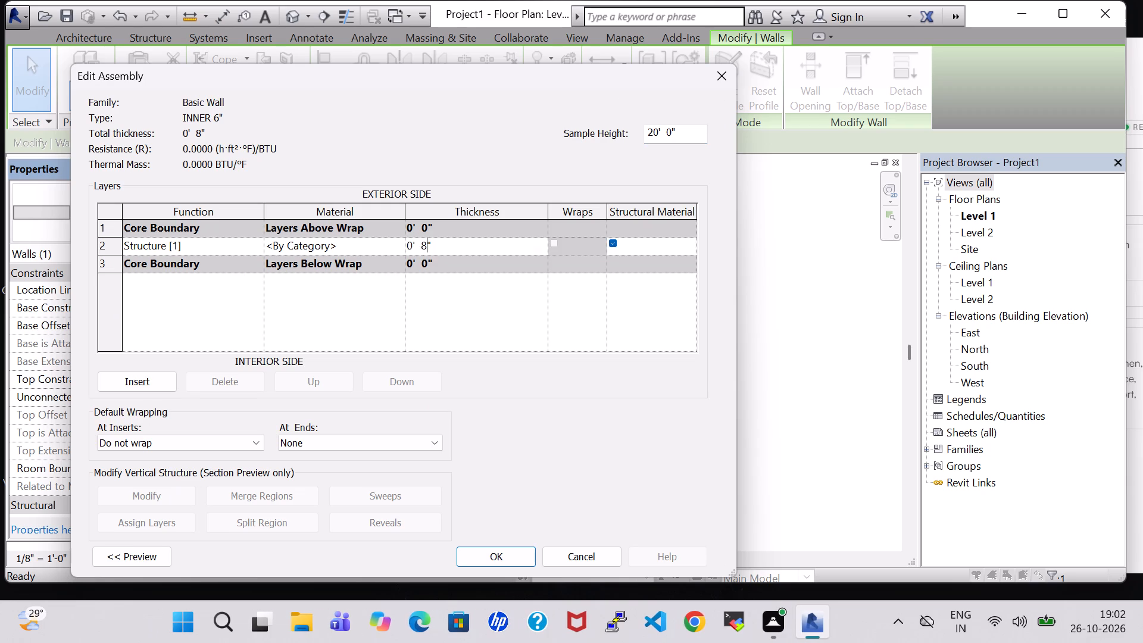
key("BackSpace")
key("6")
left_click(505, 562)
left_click(504, 561)
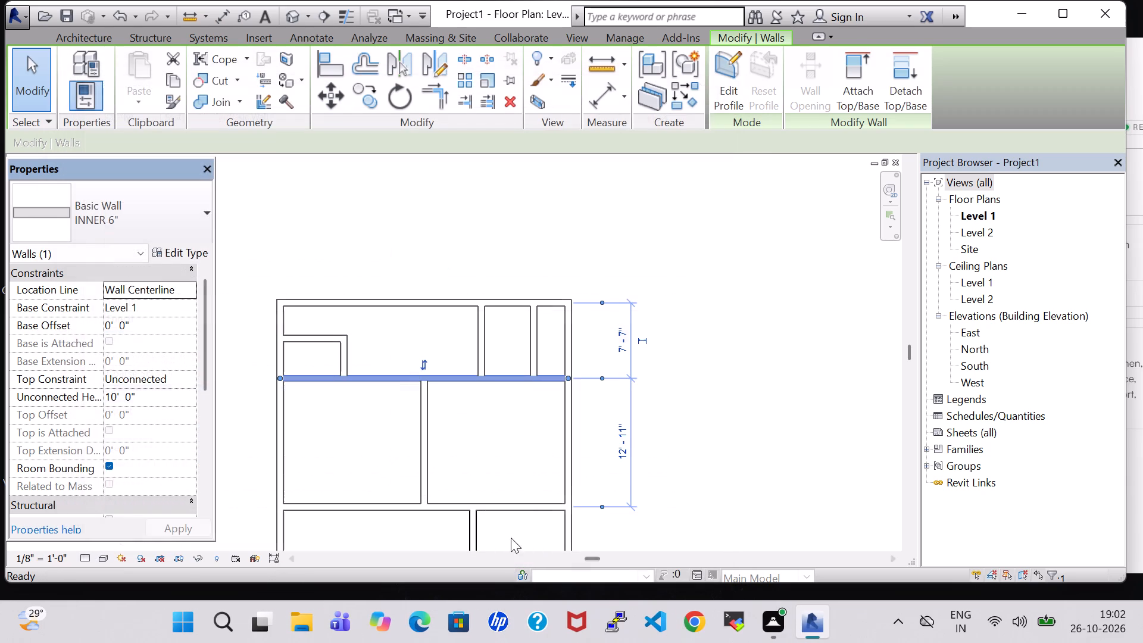
Change the two full-height vertical partitions in the top row to the INNER 6" wall type.
left_click(484, 356)
left_click(170, 210)
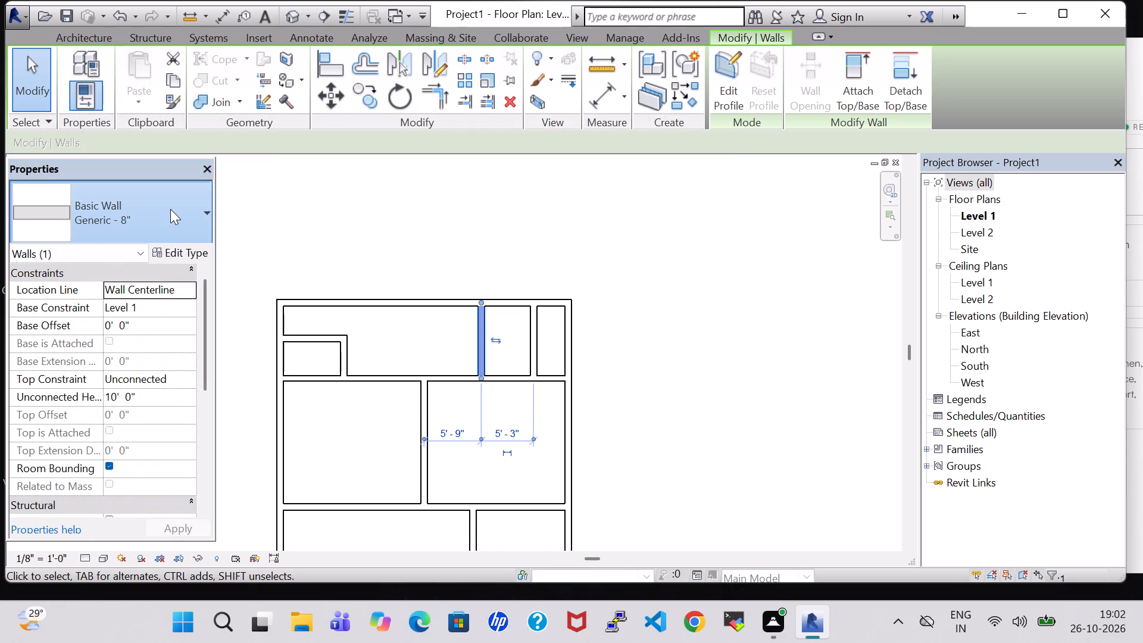
left_click(79, 630)
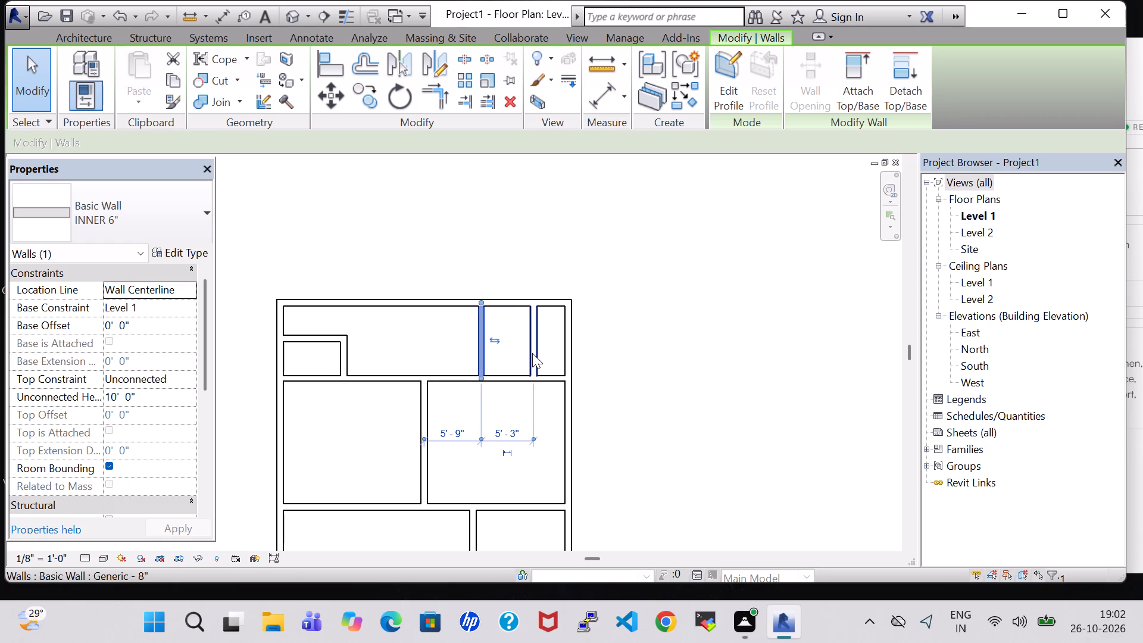
left_click(532, 353)
left_click(145, 224)
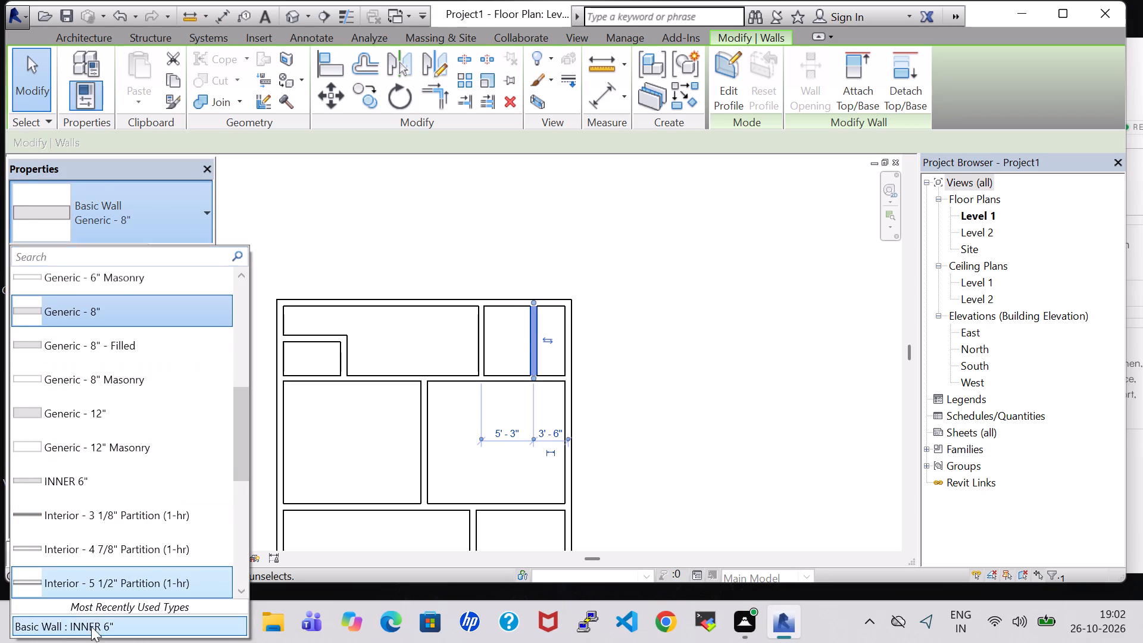
left_click(92, 628)
Change the horizontal and vertical walls enclosing the small room at the top row's left end to INNER 6".
left_click(316, 341)
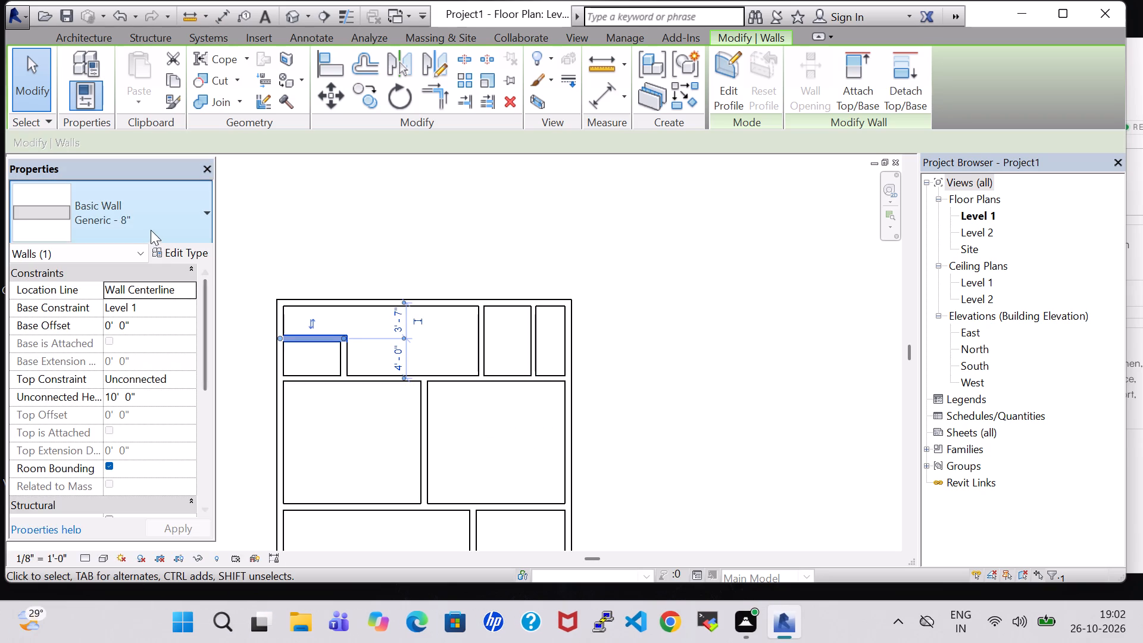
left_click(143, 225)
left_click(101, 629)
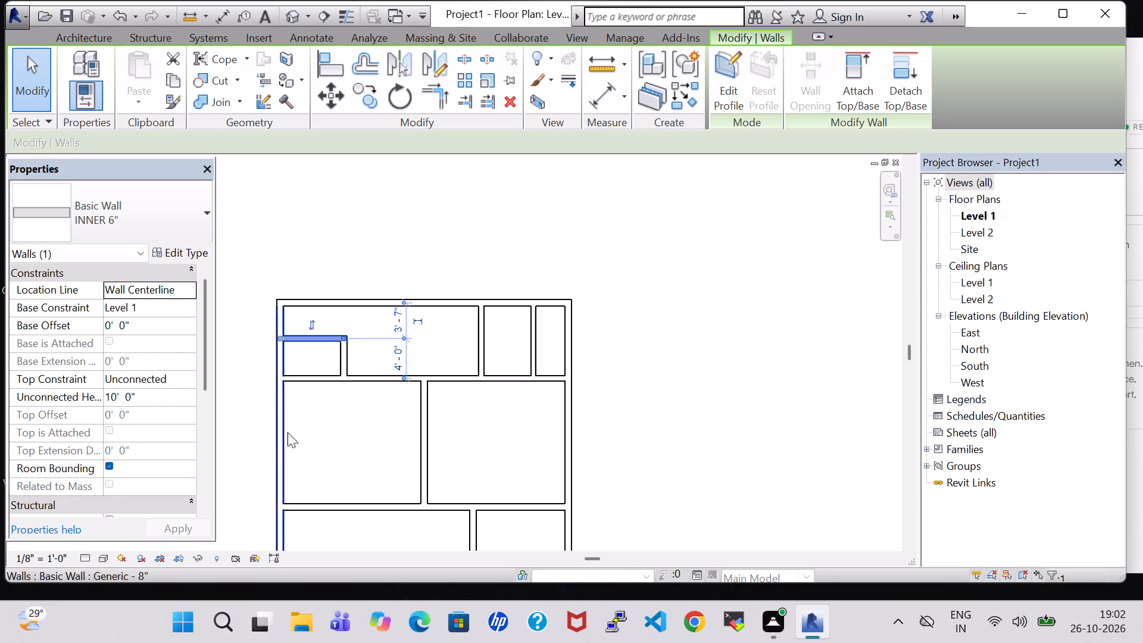
left_click(349, 352)
left_click(128, 221)
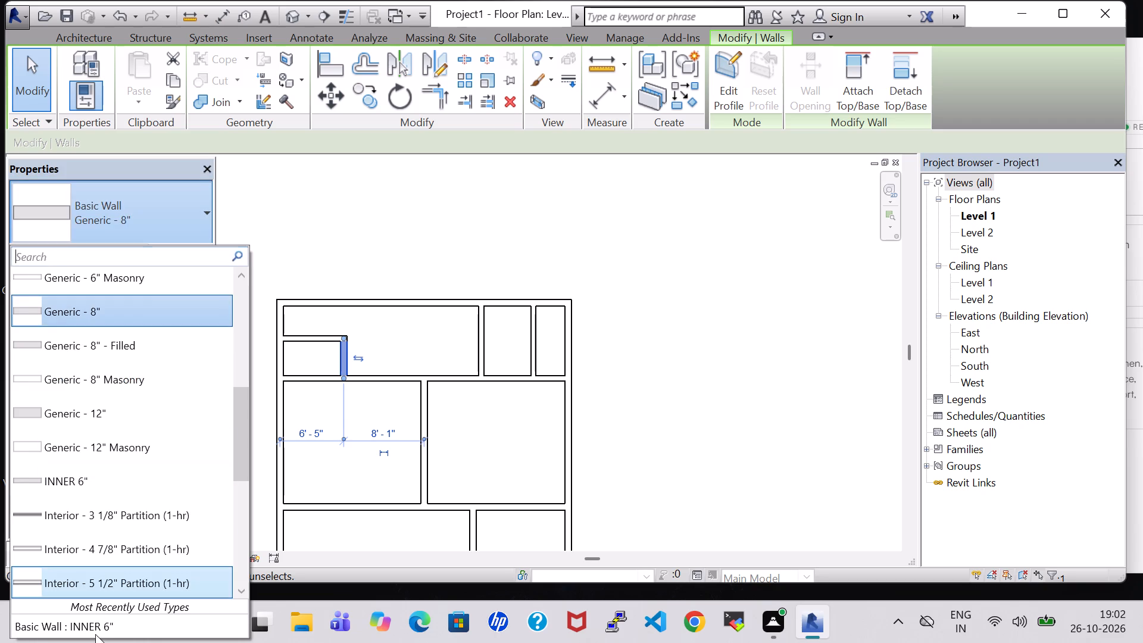
left_click(105, 629)
left_click(463, 460)
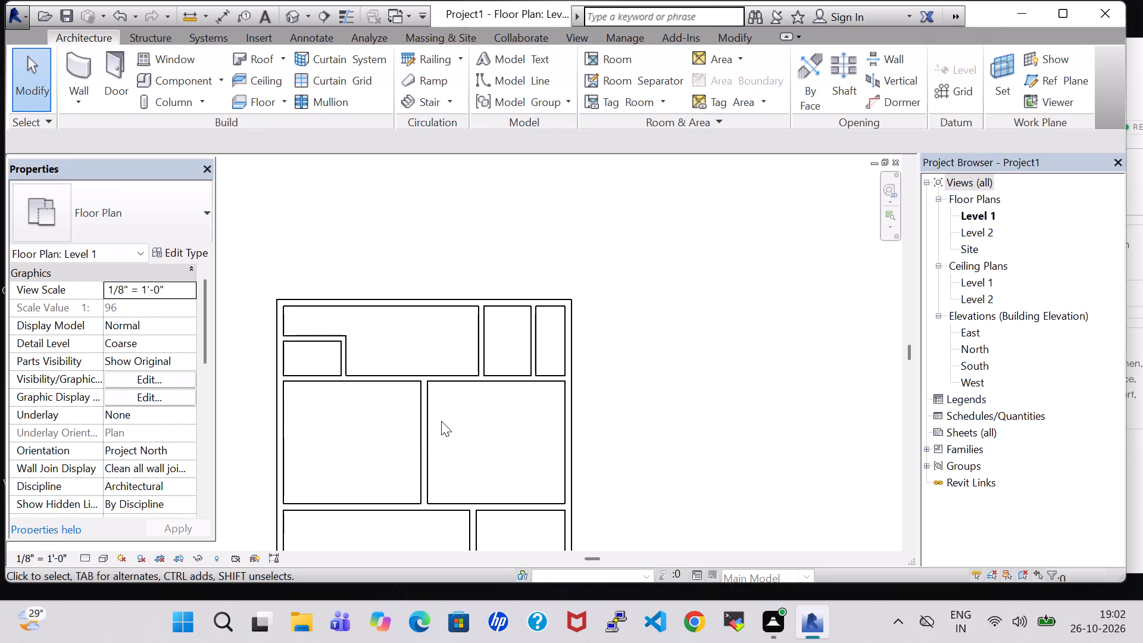
Change the partition between the two second-row rooms and the full-width wall below them to the INNER 6" type.
left_click(399, 381)
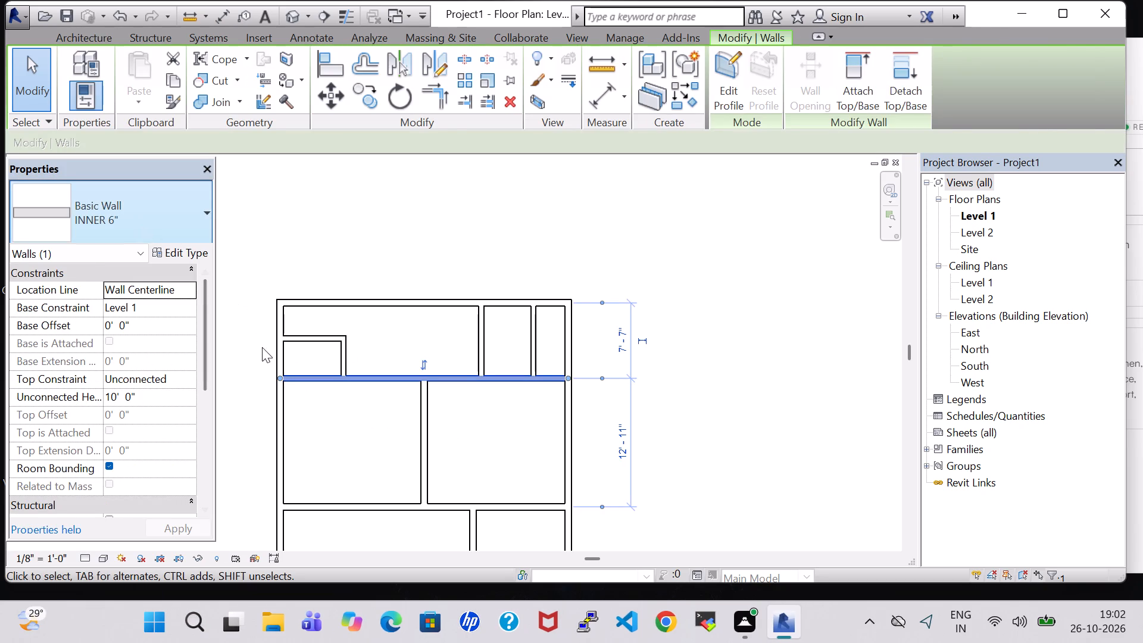
left_click(364, 436)
left_click(417, 435)
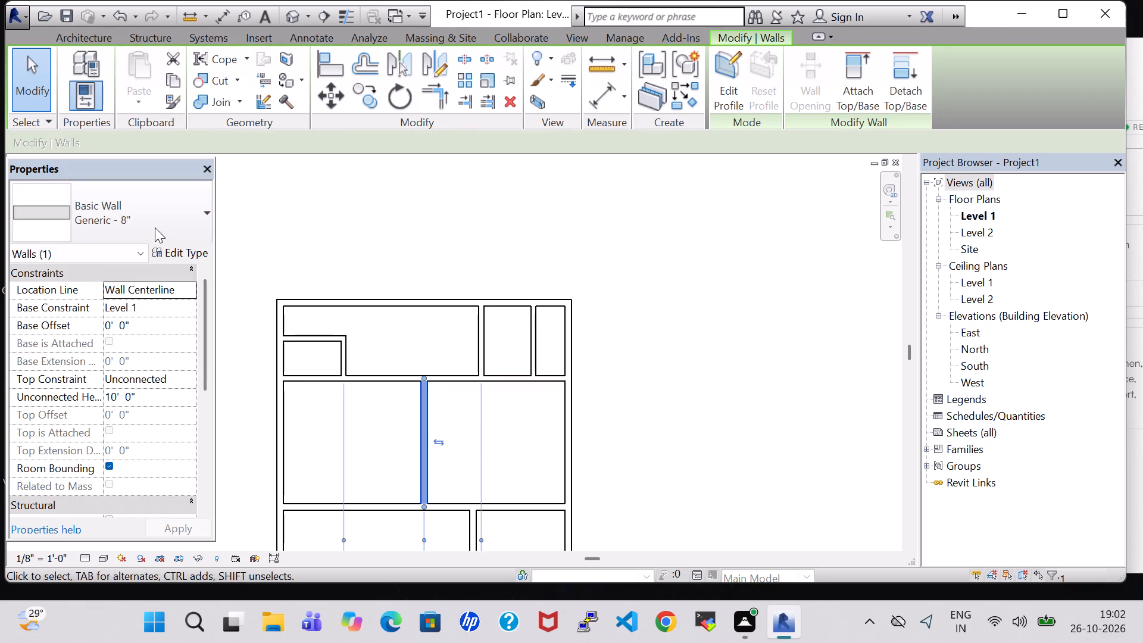
left_click(145, 221)
left_click(118, 622)
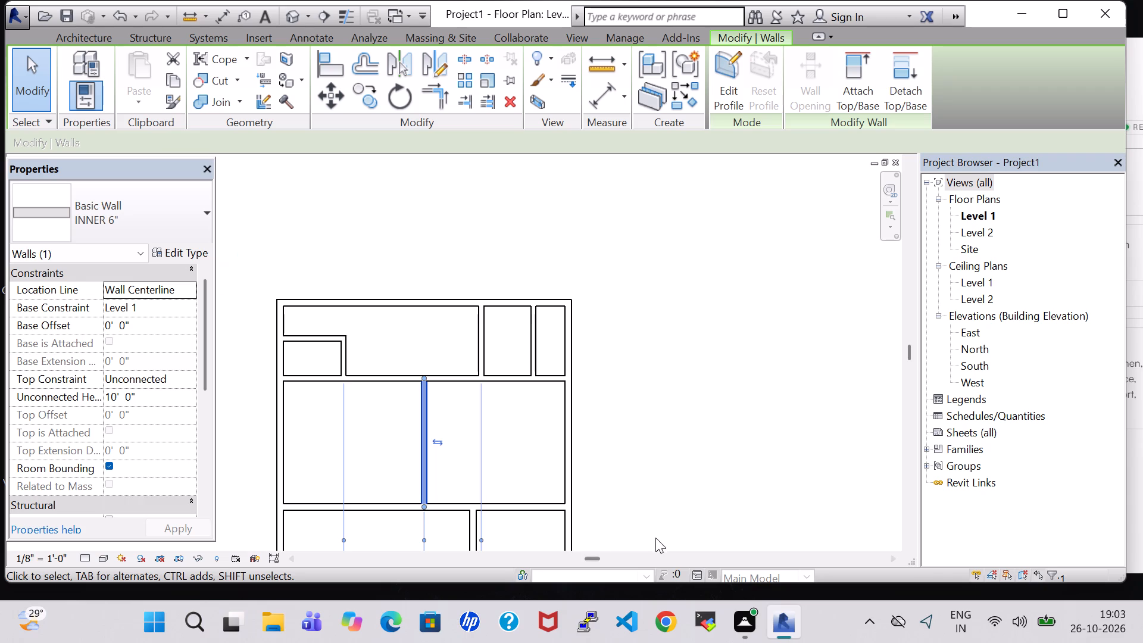
scroll(638, 488, "down", 1)
middle_click_drag(635, 486, 674, 349)
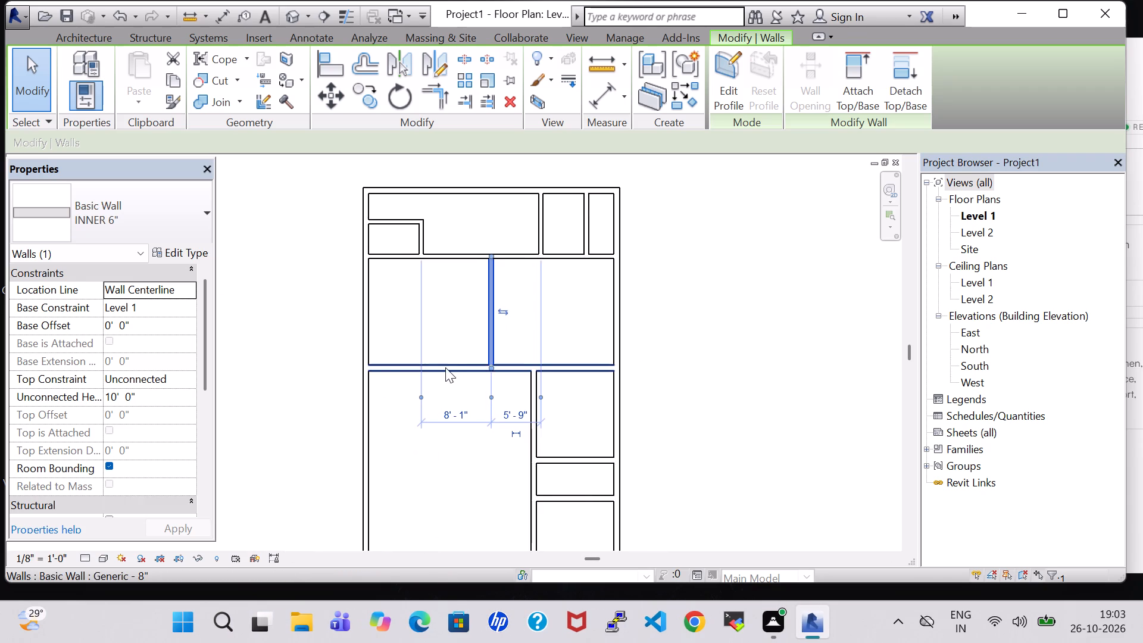
left_click(445, 367)
left_click(147, 216)
left_click(116, 612)
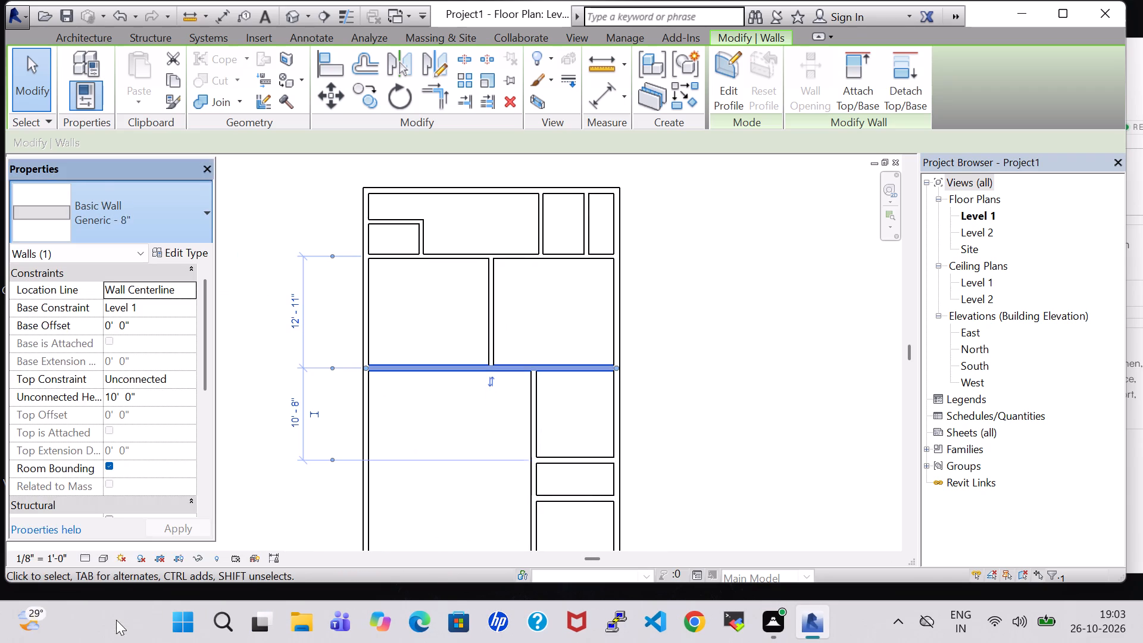
left_click(139, 210)
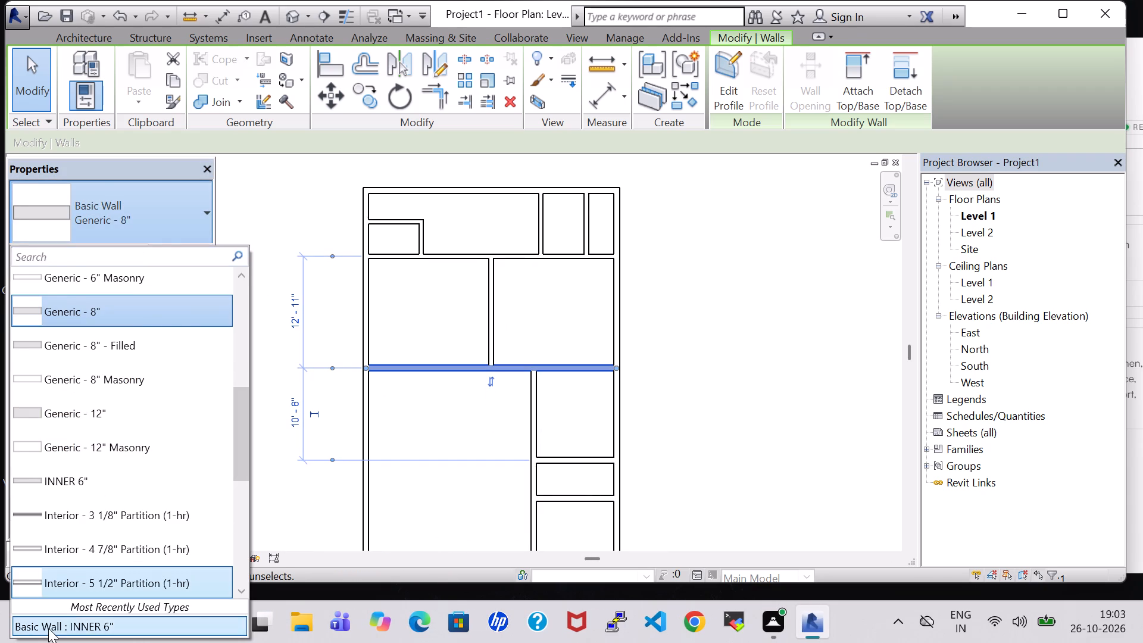
left_click(48, 628)
Change the long vertical partition of the right-hand room strip and its two short horizontal dividing walls to INNER 6".
left_click(532, 422)
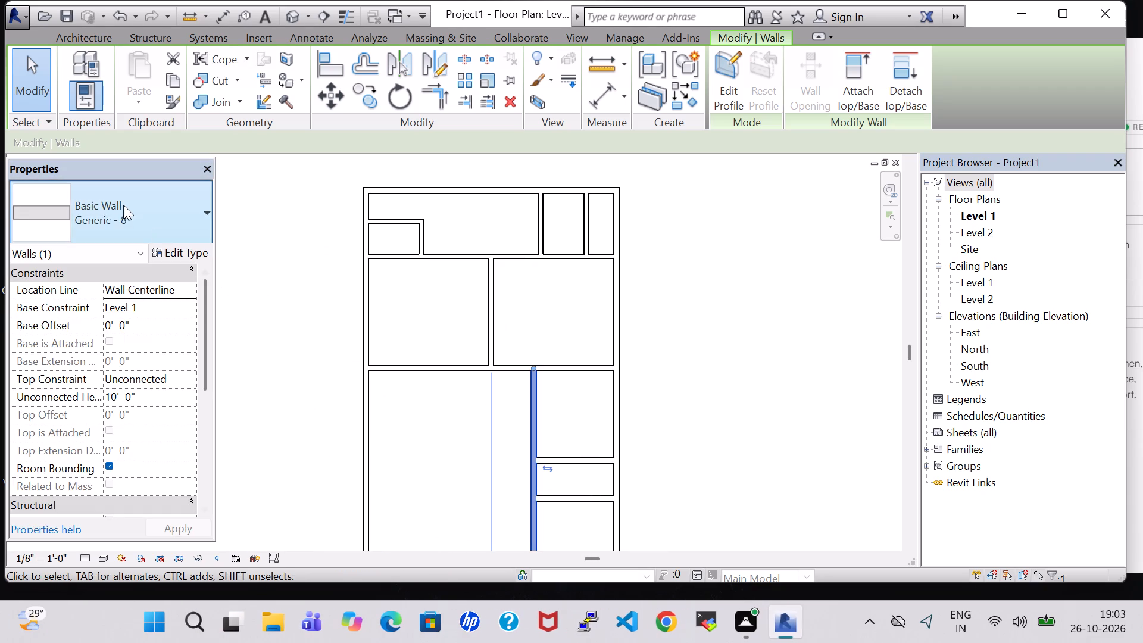
left_click(123, 205)
left_click(126, 627)
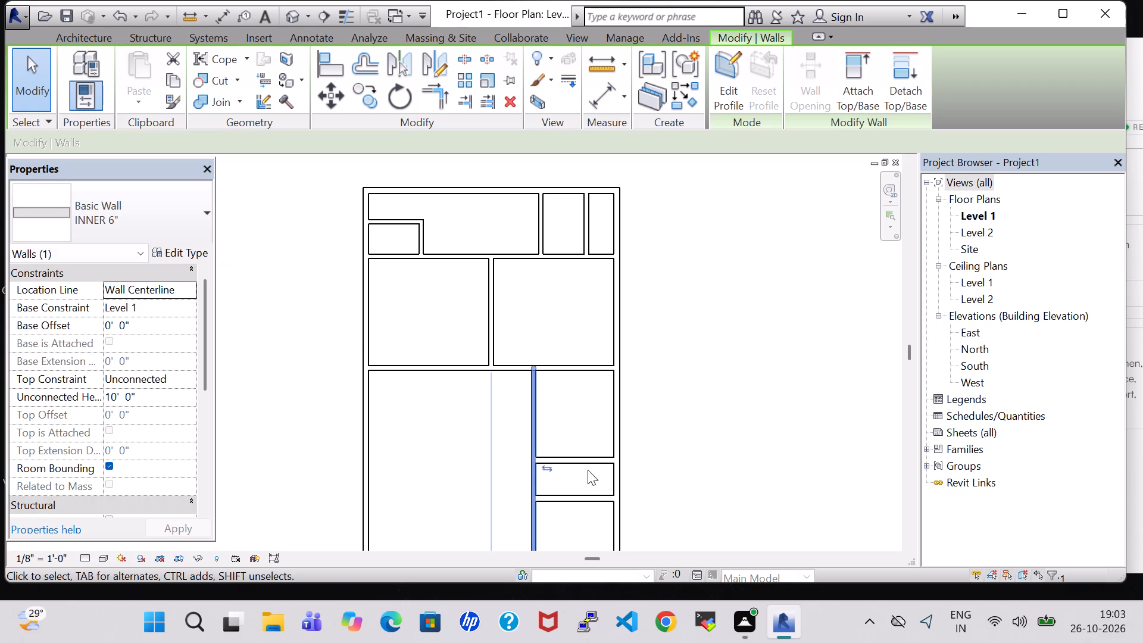
left_click(586, 464)
left_click(145, 212)
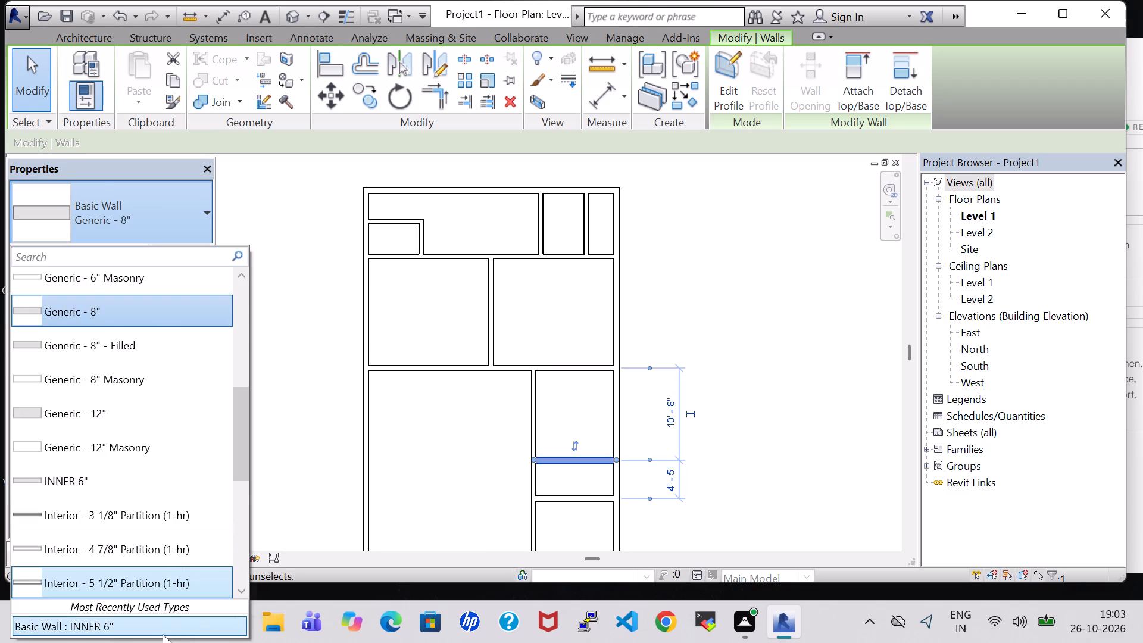
left_click(163, 634)
left_click(591, 506)
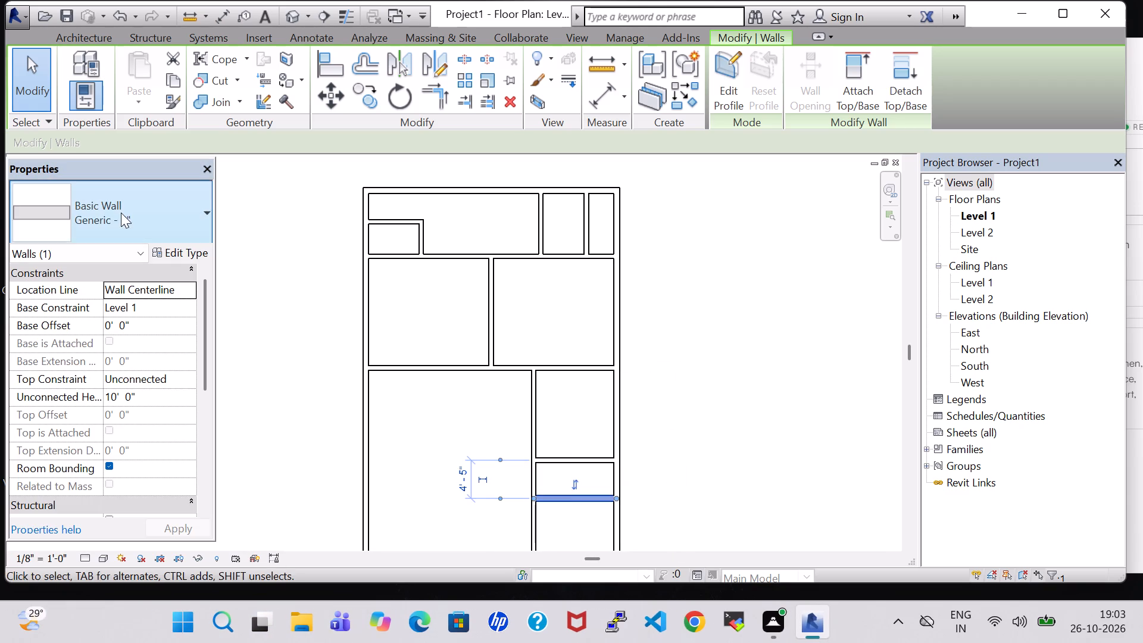
left_click(121, 213)
left_click(130, 622)
left_click(727, 441)
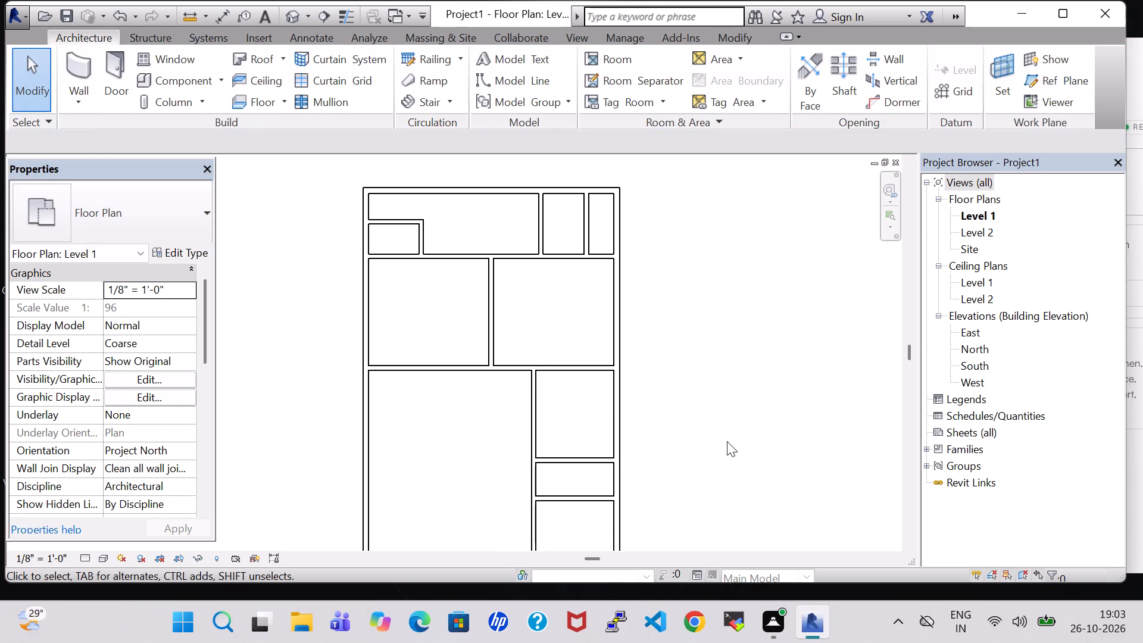
Change the full-width horizontal wall above the bottom group of rooms to the INNER 6" wall type.
middle_click_drag(720, 455, 718, 306)
scroll(718, 306, "down", 2)
left_click(600, 386)
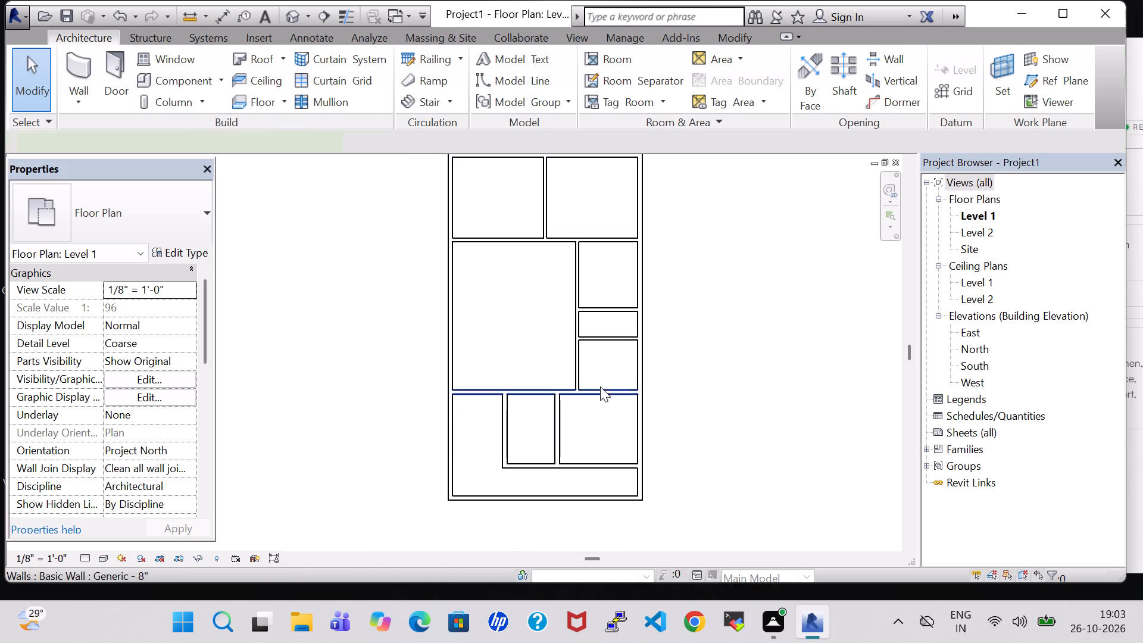
left_click(183, 208)
left_click(114, 622)
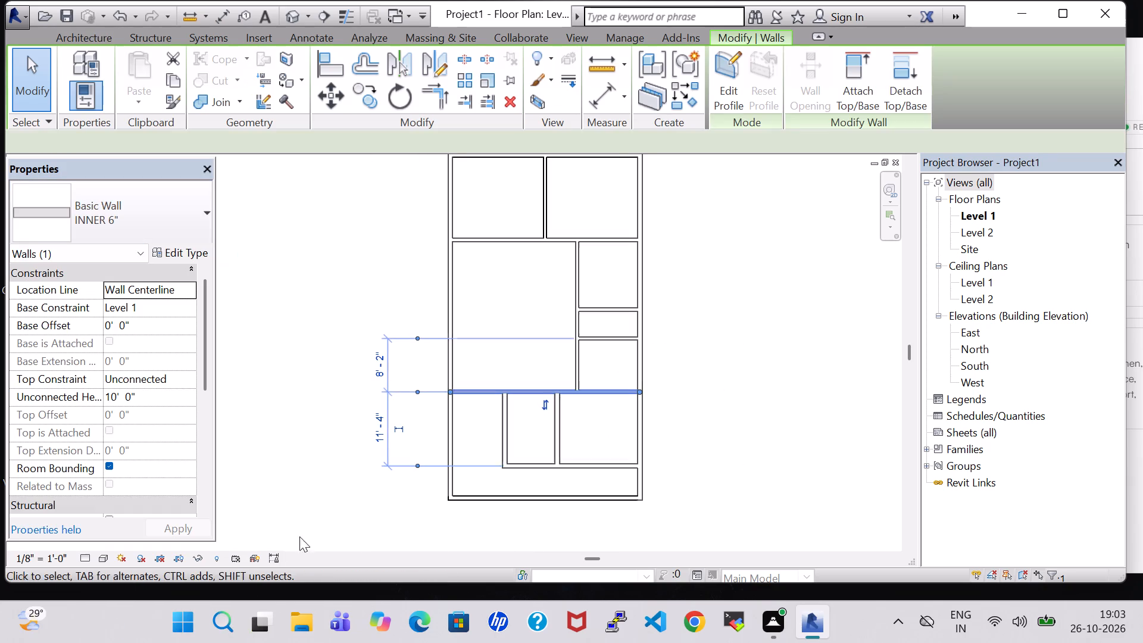
Change the two vertical partitions in the bottom group of rooms and the horizontal wall beneath them to INNER 6".
left_click(502, 431)
left_click(149, 205)
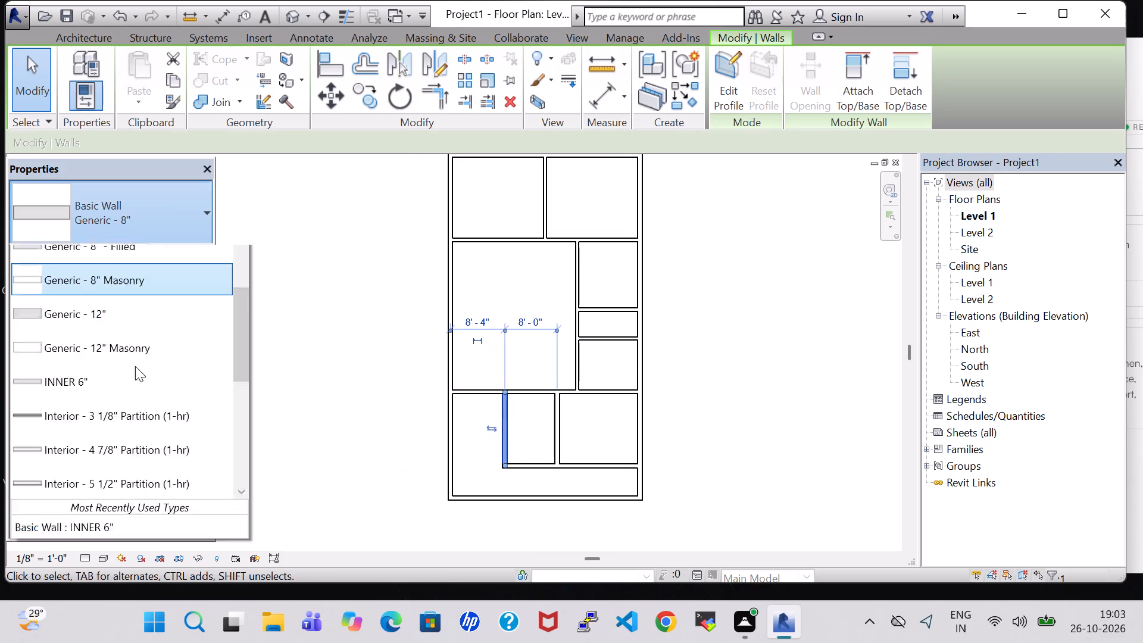
left_click(92, 623)
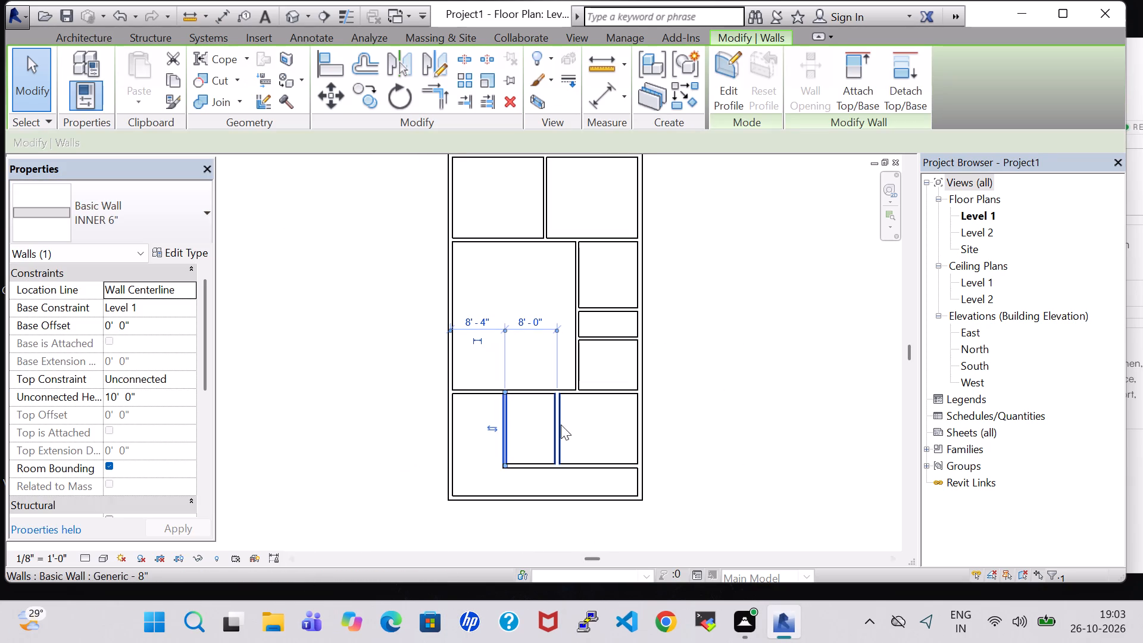
left_click(561, 424)
left_click(121, 220)
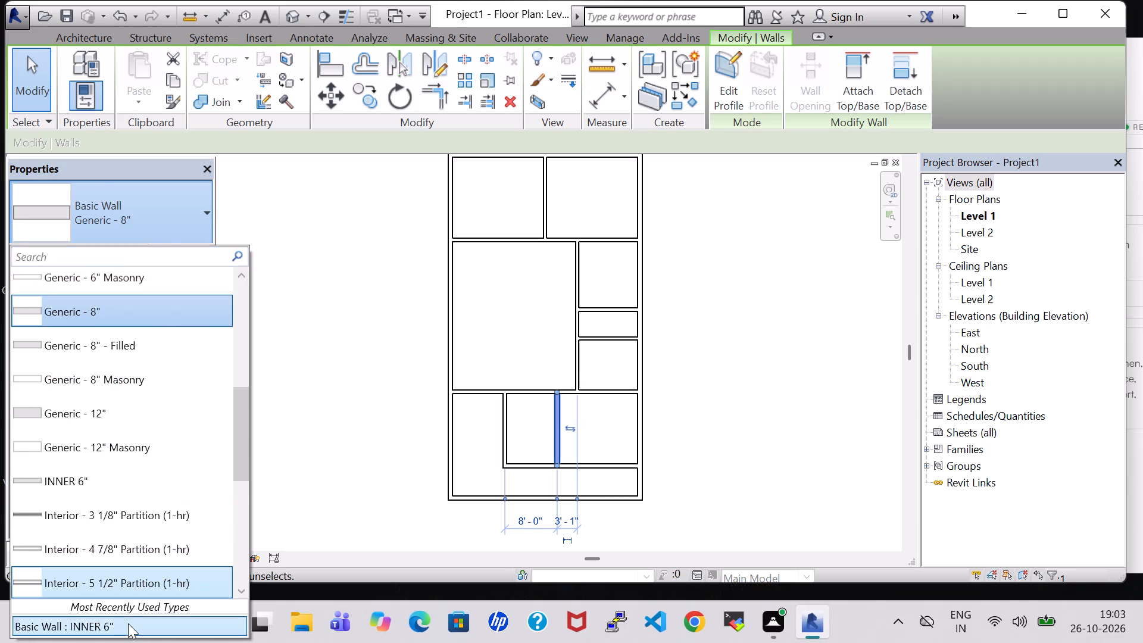
left_click(128, 623)
left_click(519, 469)
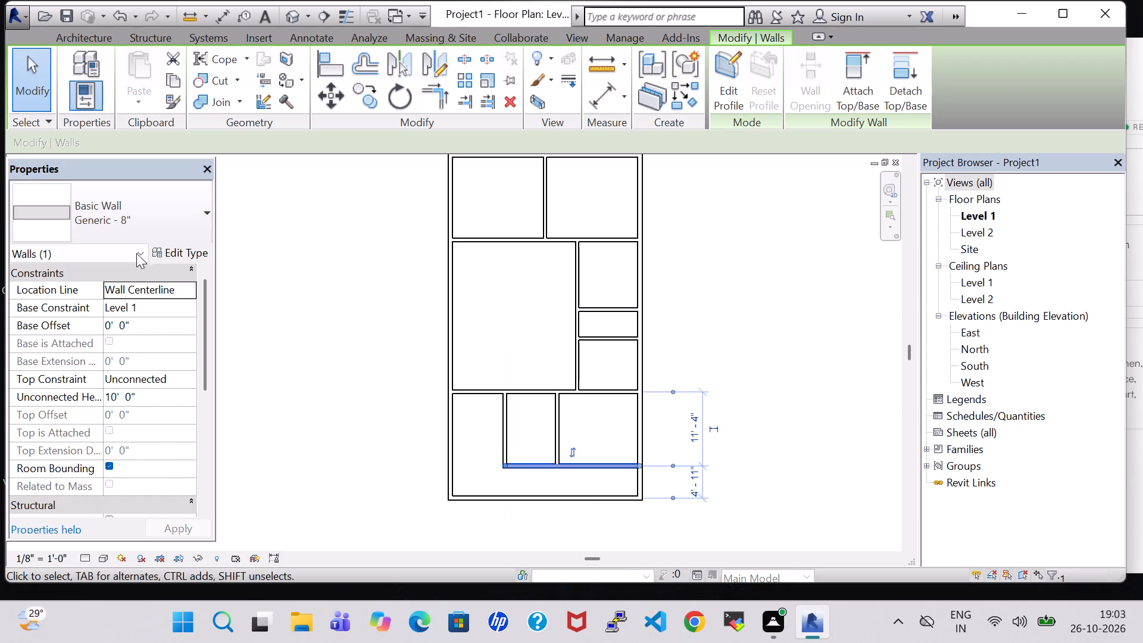
left_click(136, 232)
left_click(115, 632)
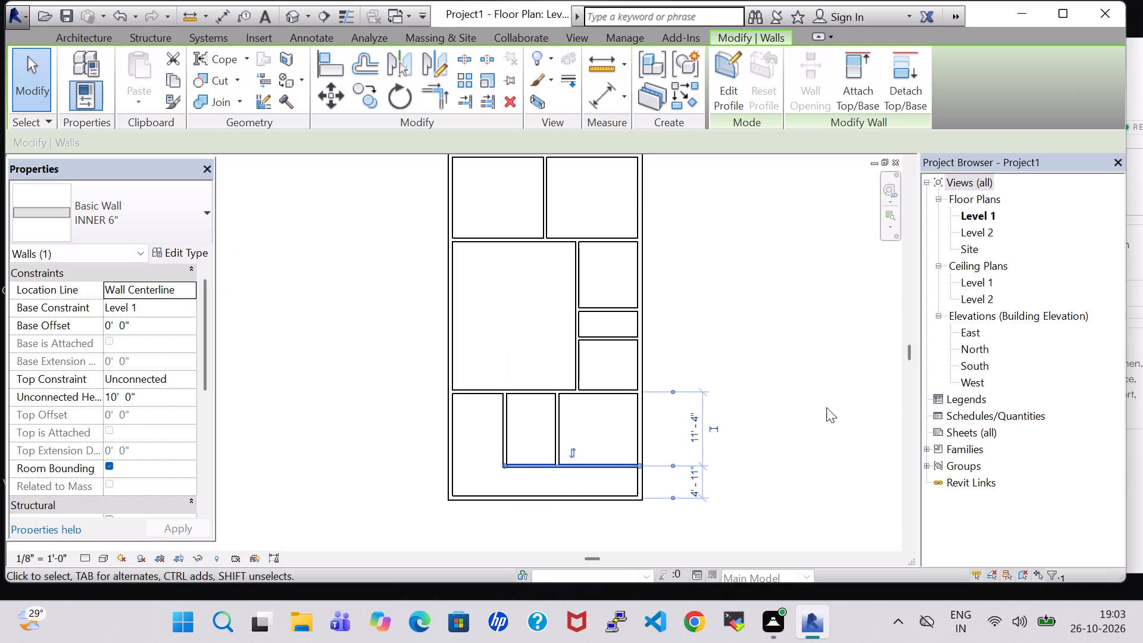
left_click(807, 324)
scroll(799, 323, "down", 2)
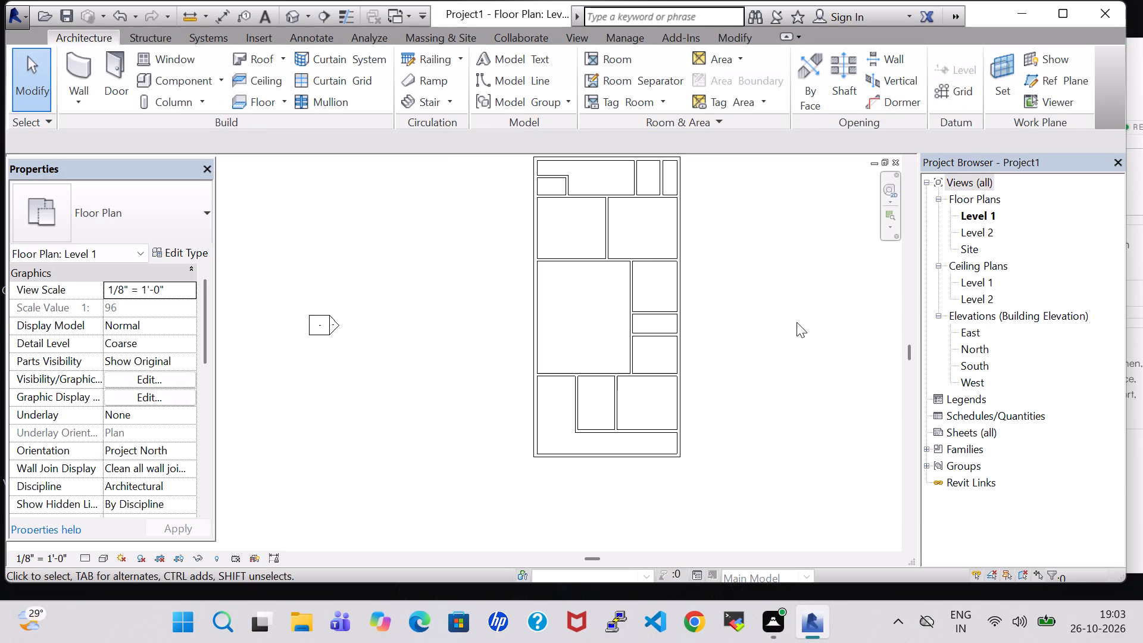
Place a 30" x 80" Single-Flush door in the lower wall of the small top-left room, swinging into that room.
middle_click_drag(726, 227, 751, 327)
scroll(751, 327, "up", 3)
middle_click_drag(751, 327, 751, 298)
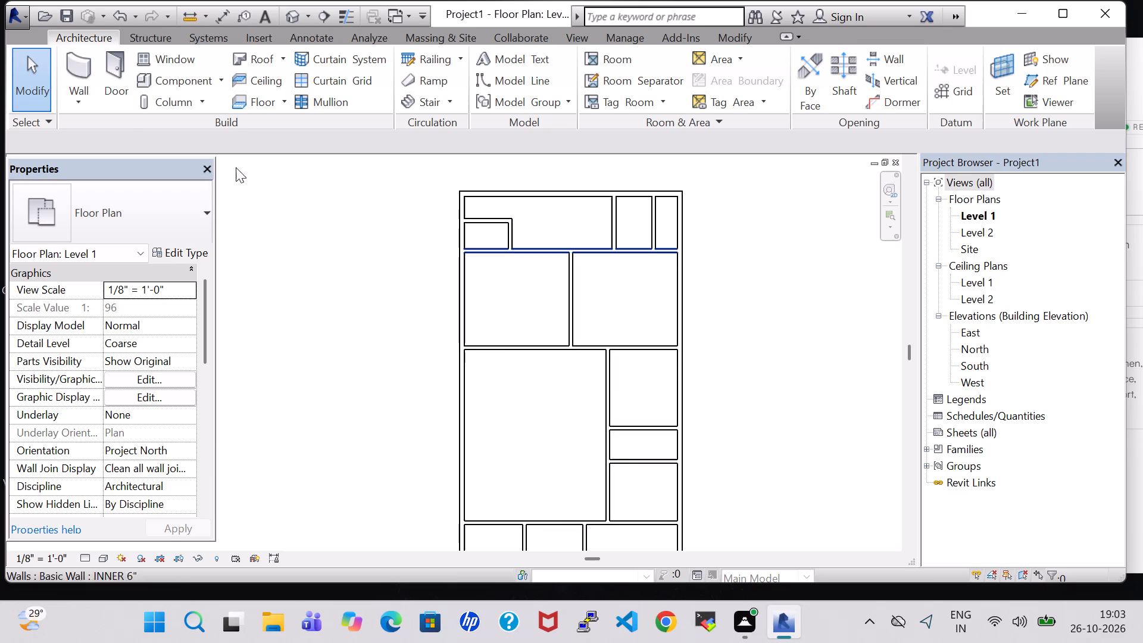
left_click(114, 62)
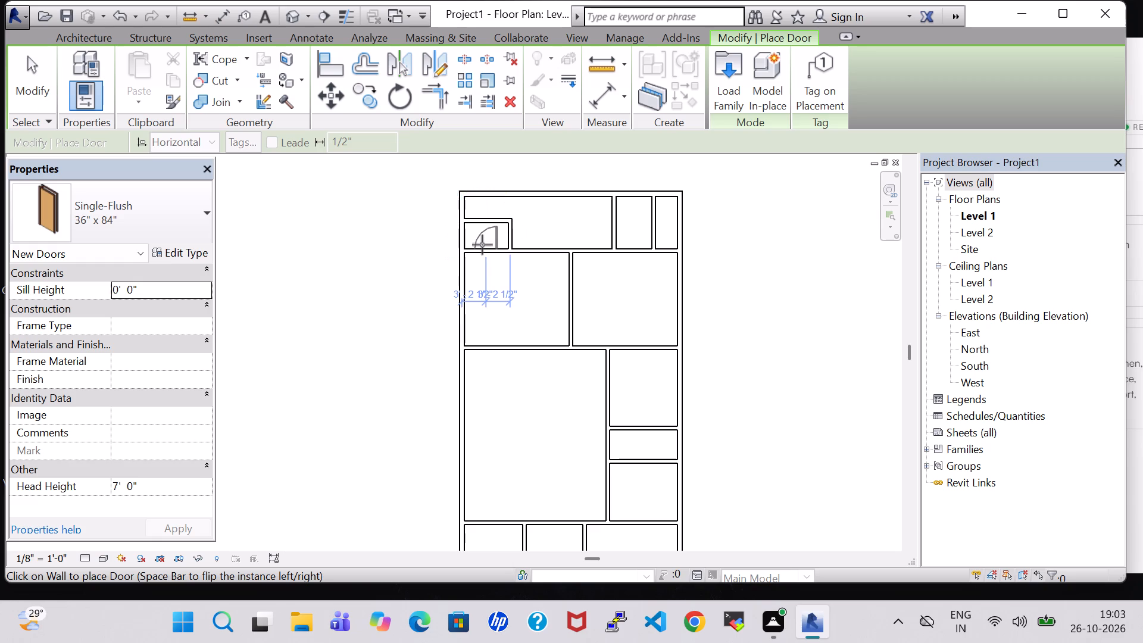
left_click(189, 226)
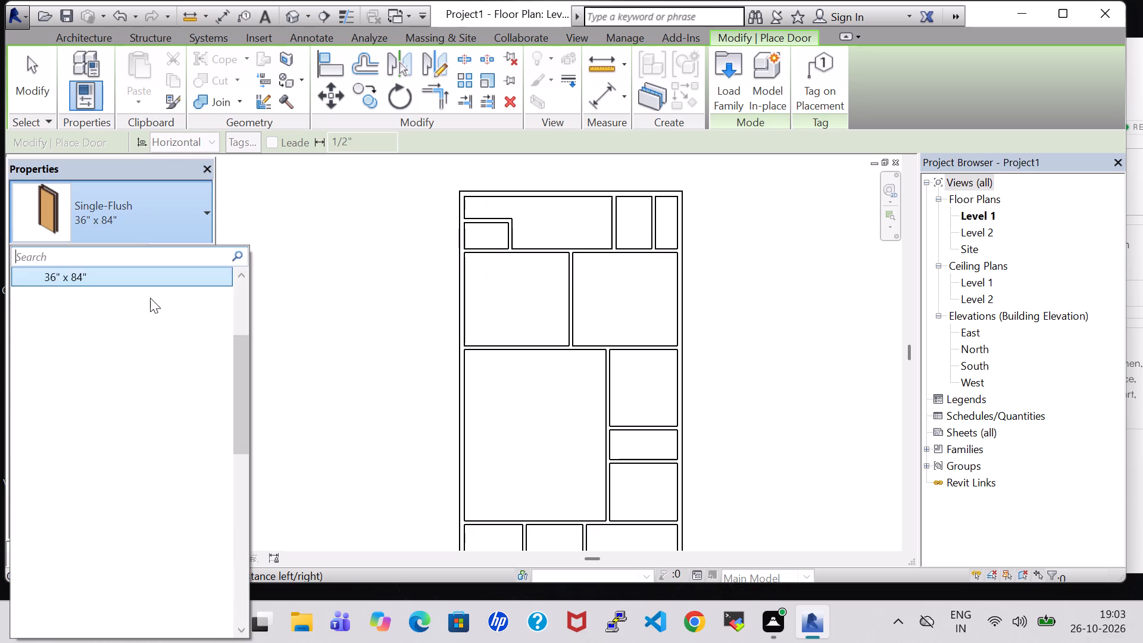
scroll(150, 298, "up", 3)
left_click(135, 279)
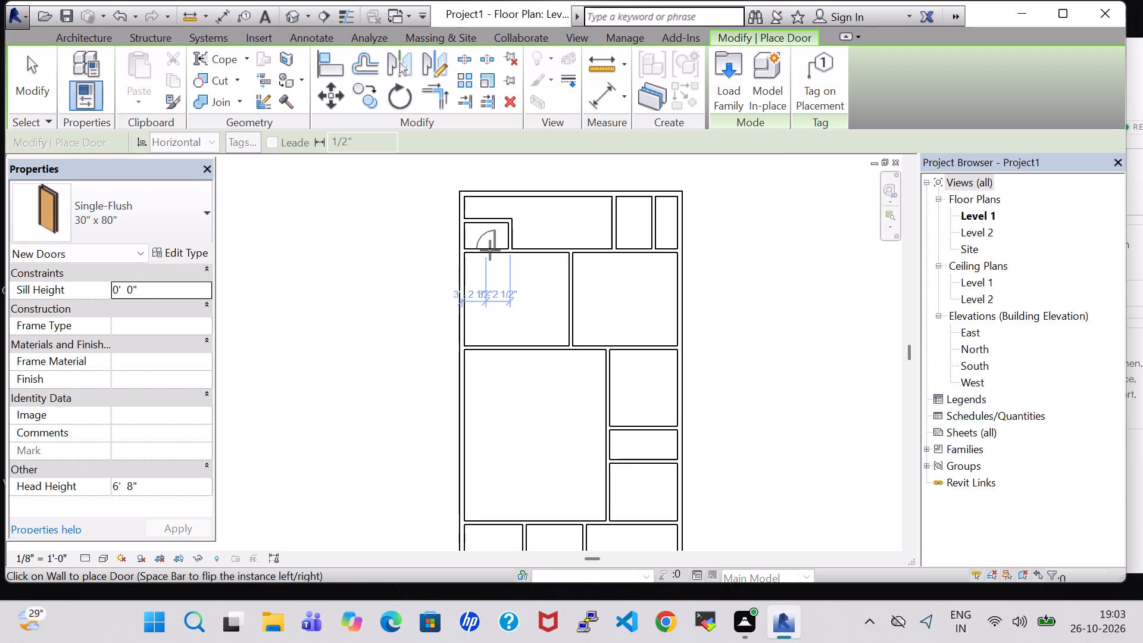
scroll(490, 250, "up", 6)
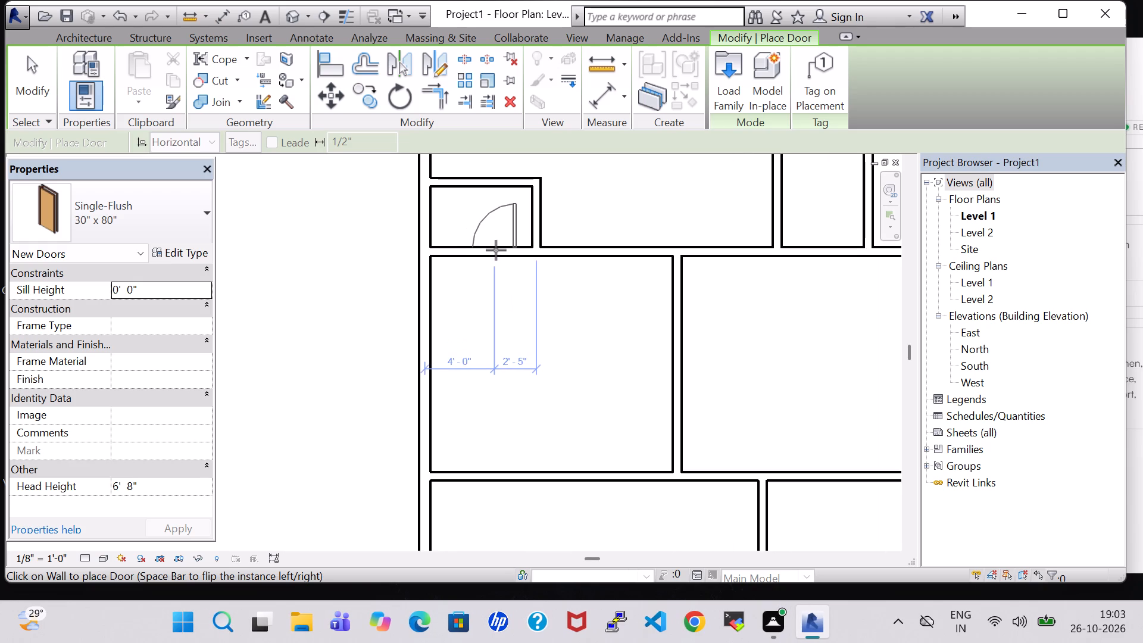
left_click(503, 251)
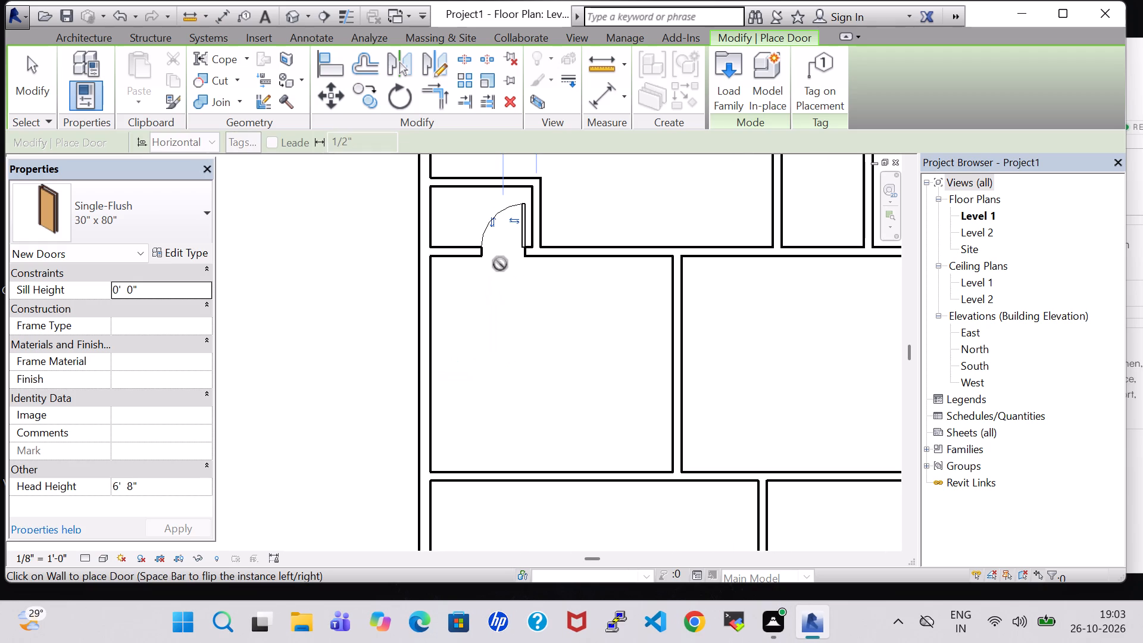
key("Escape")
key("Escape")
Place two mirrored 34" x 84" Single-Flush doors in the wall above the second-row rooms, one on each side of their partition.
scroll(500, 264, "down", 4)
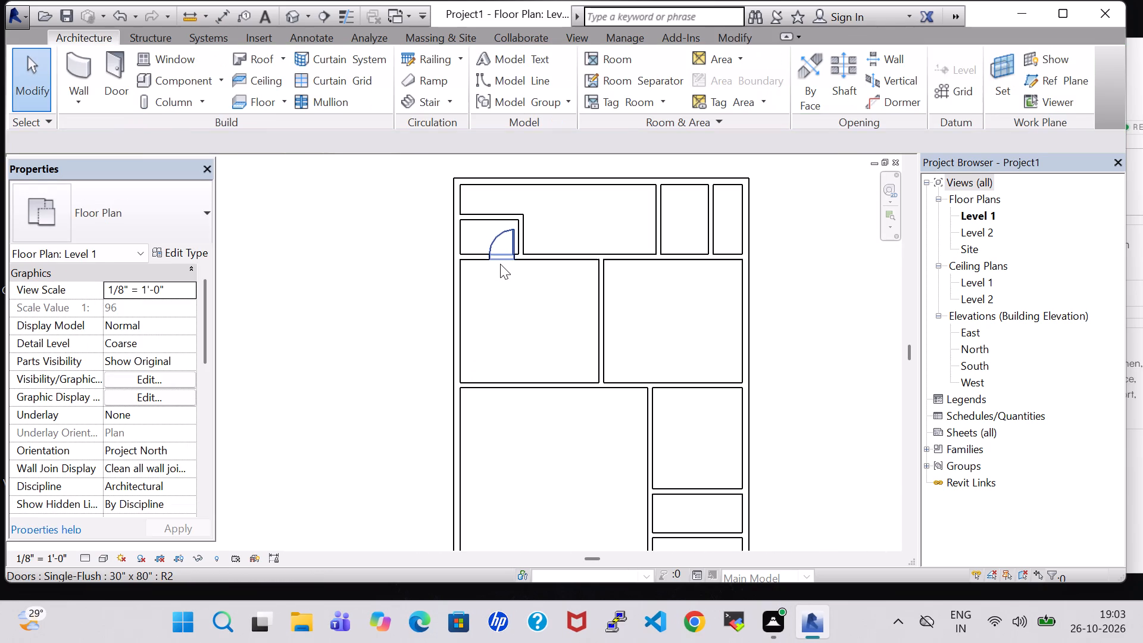
left_click(114, 70)
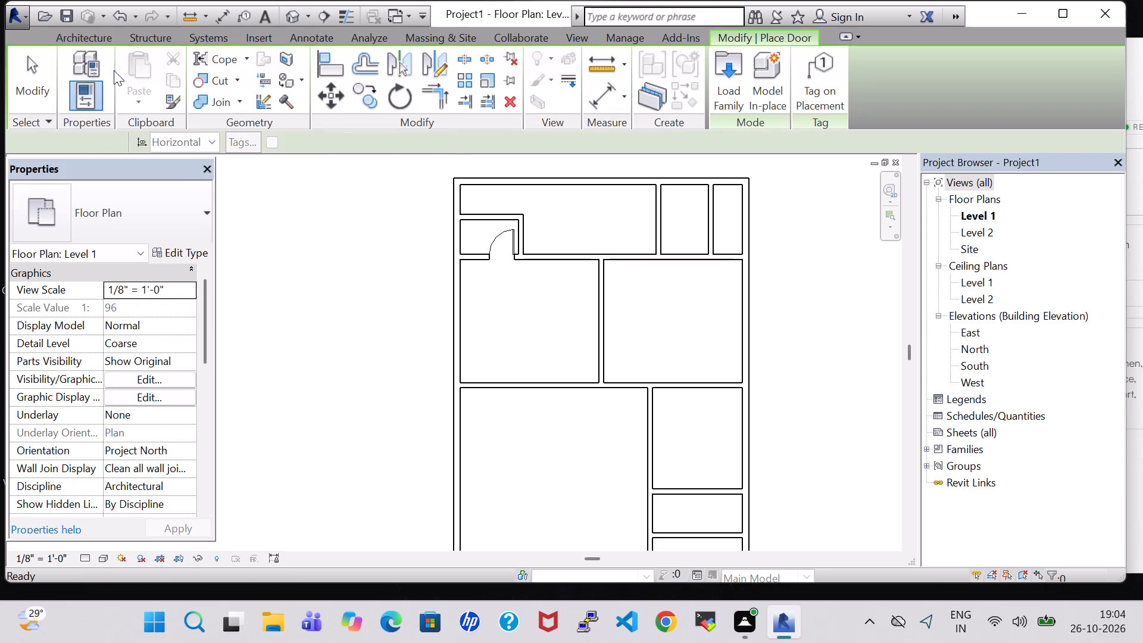
left_click(167, 214)
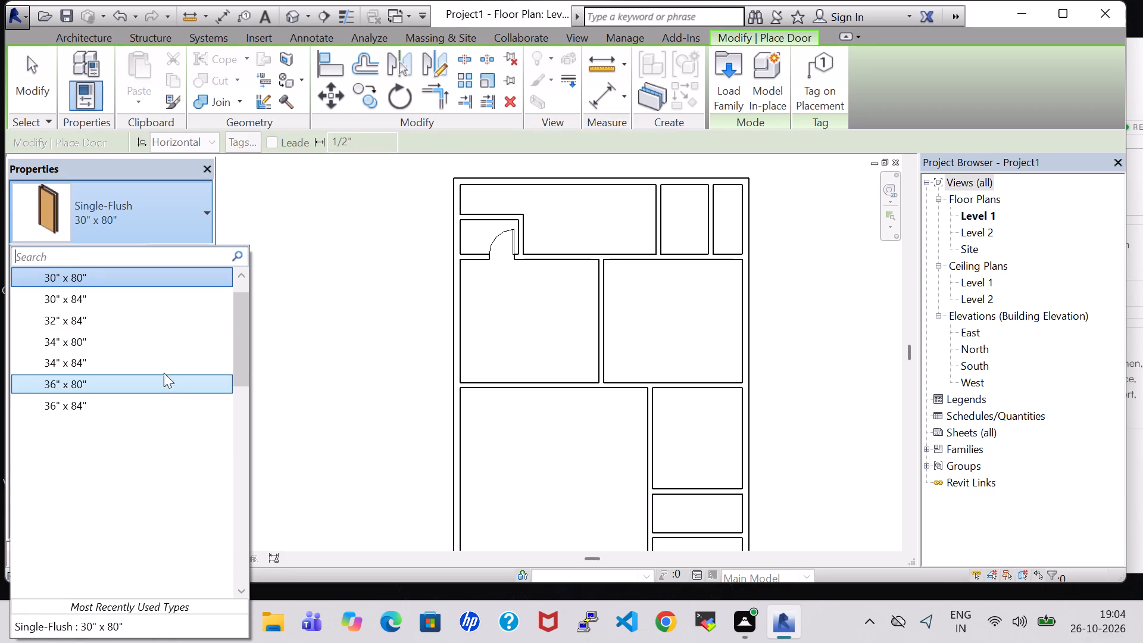
left_click(164, 366)
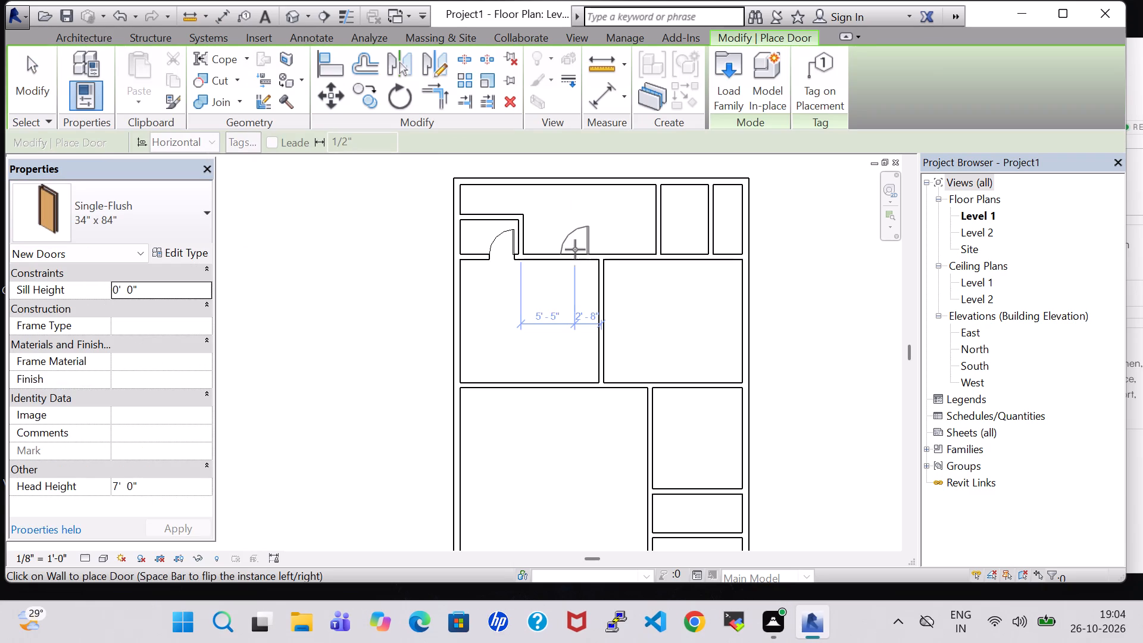
left_click(579, 256)
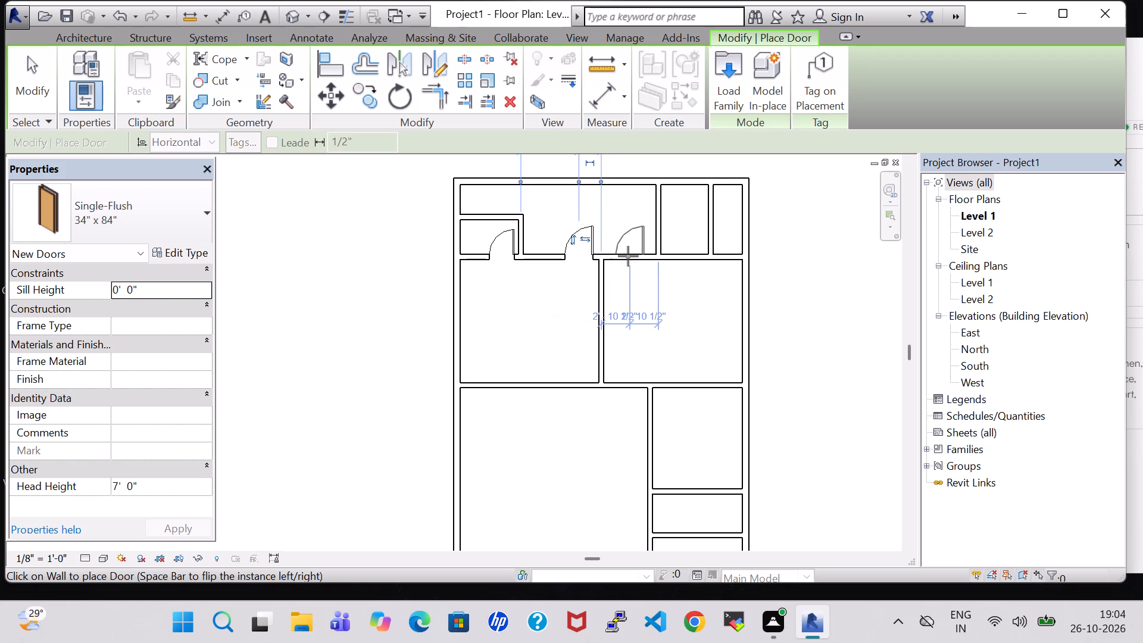
key("space")
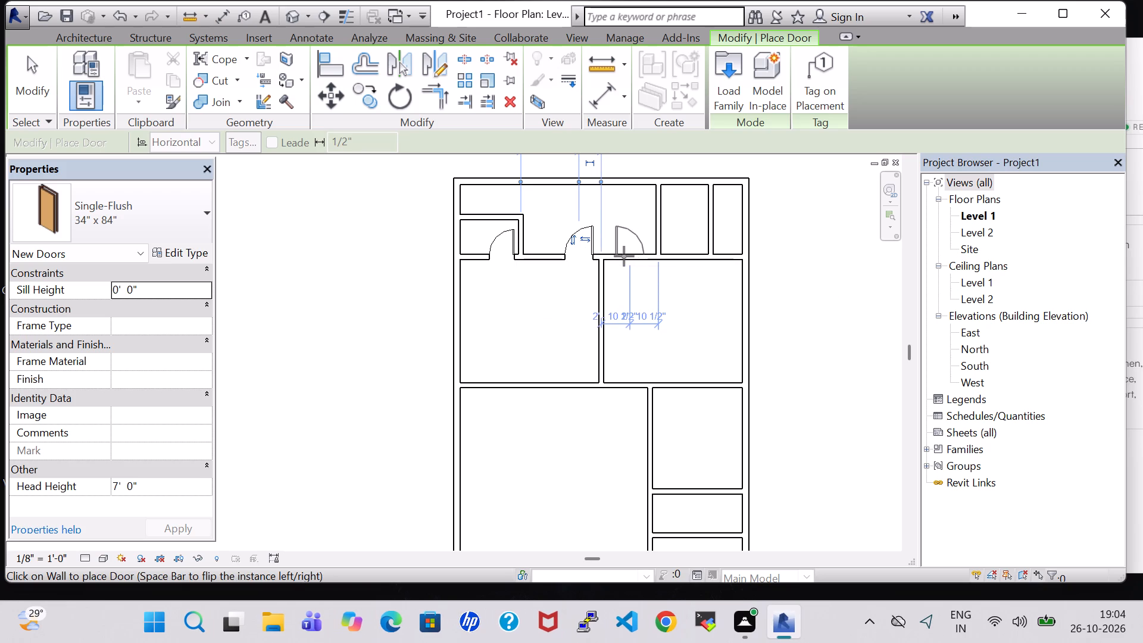
scroll(624, 256, "up", 3)
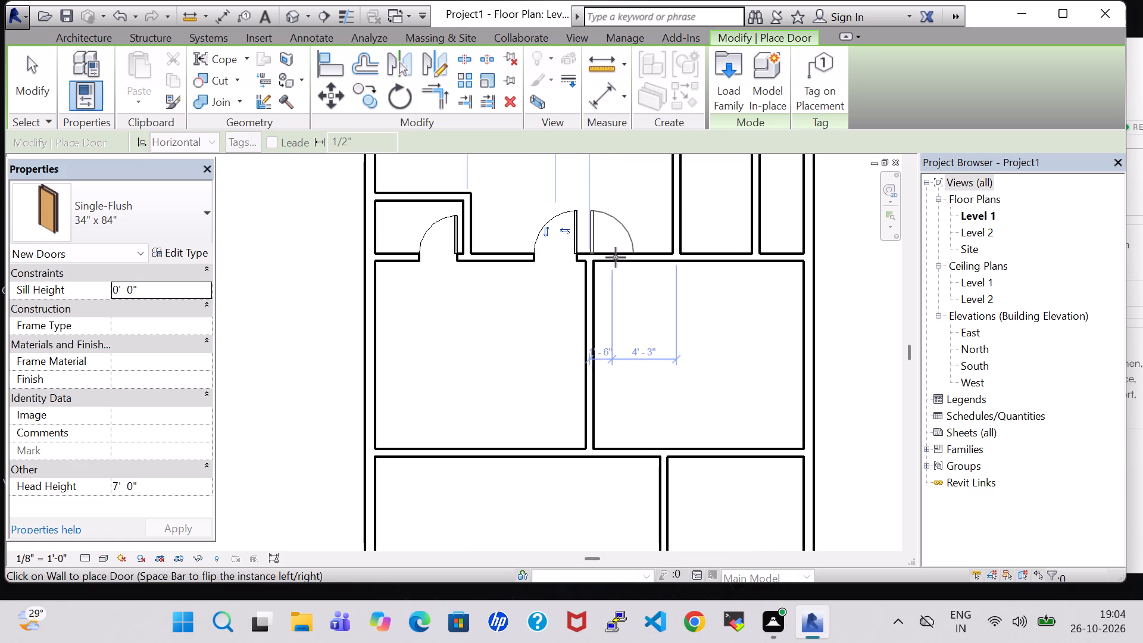
left_click(619, 255)
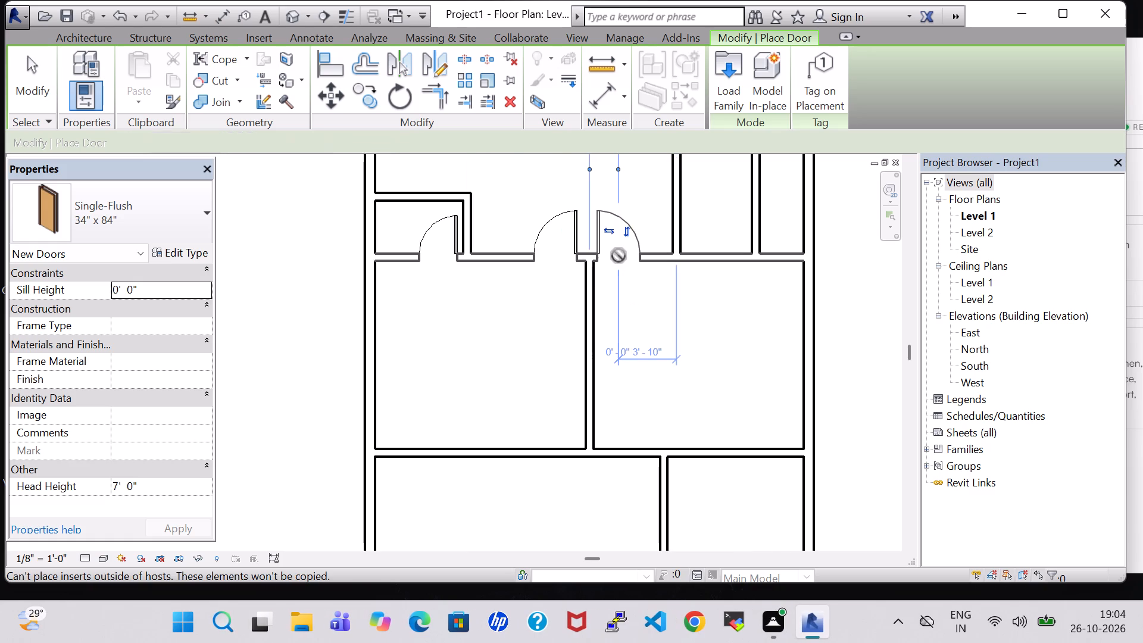
key("Escape")
key("Escape")
Split the wall above the second-row right room at the last vertical partition and delete the segment closing off the narrow top-right space.
scroll(592, 204, "down", 5)
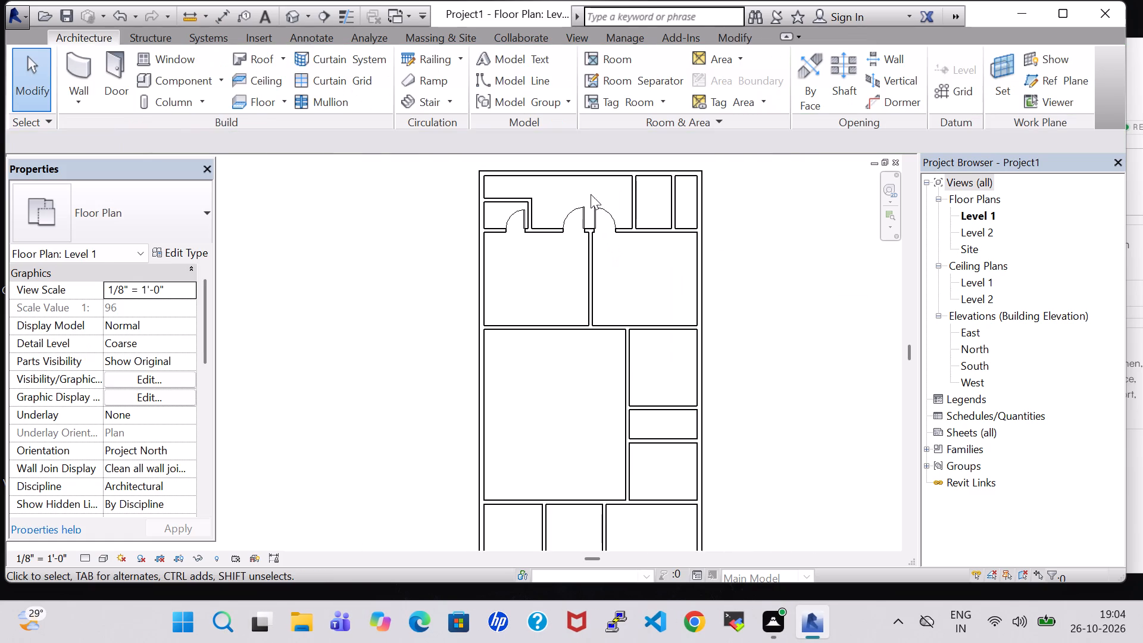
middle_click_drag(591, 194, 470, 230)
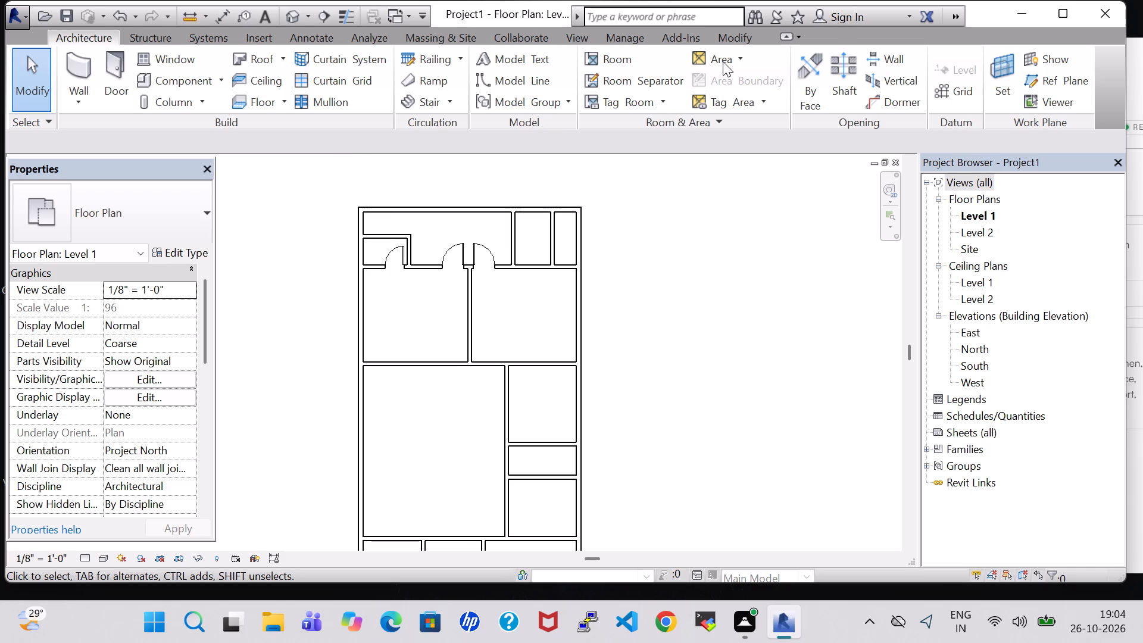
left_click_drag(704, 42, 711, 41)
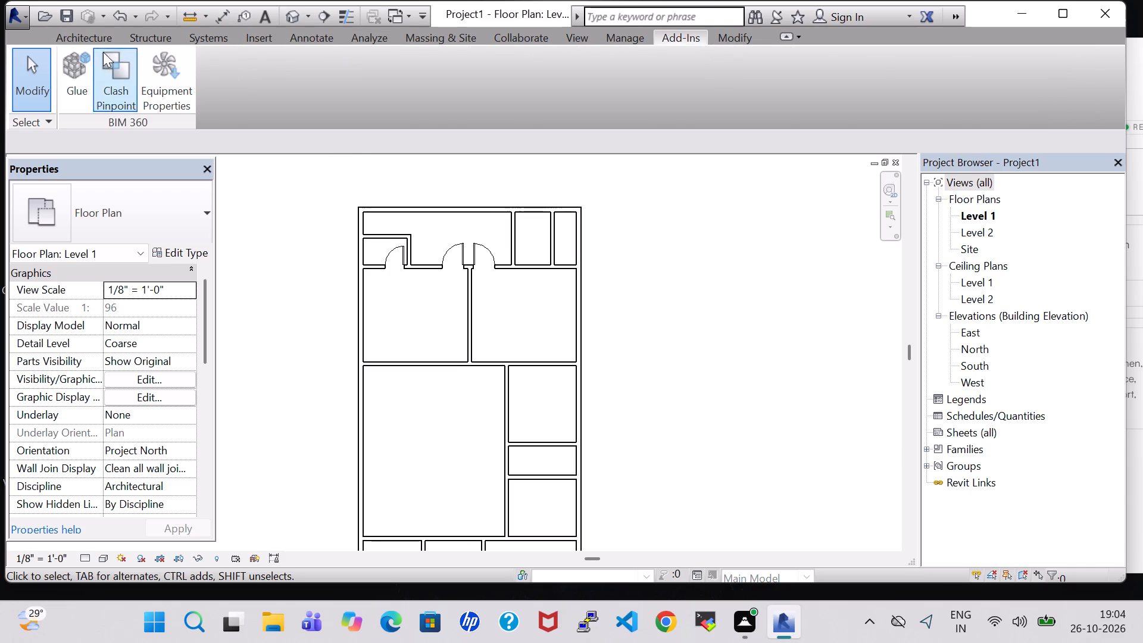
left_click(92, 38)
left_click(746, 36)
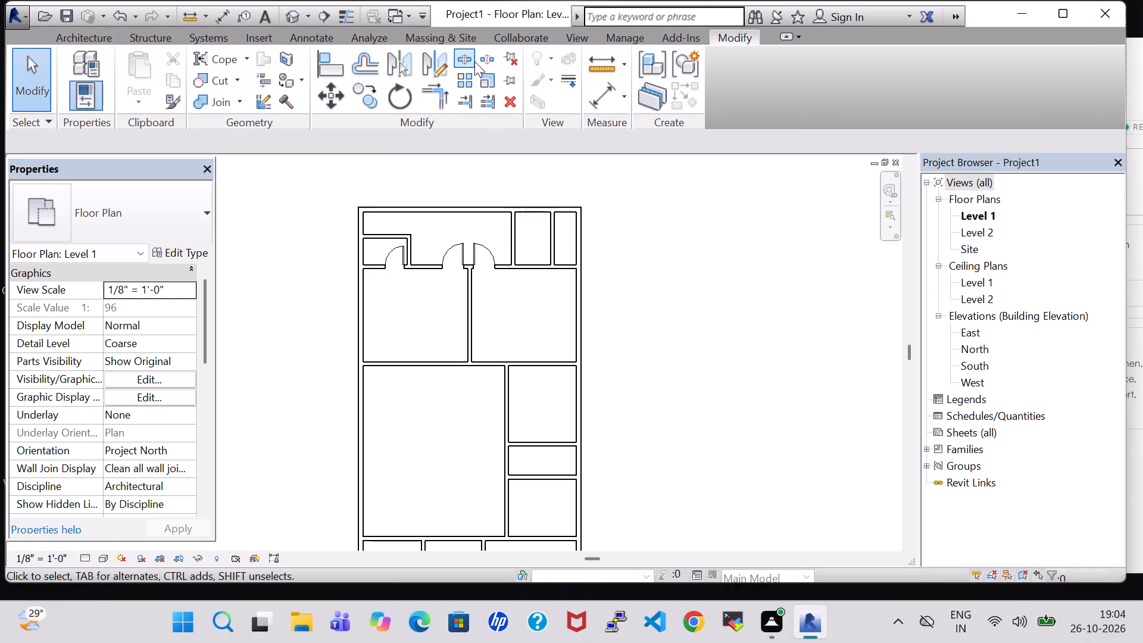
left_click(474, 61)
scroll(554, 252, "up", 11)
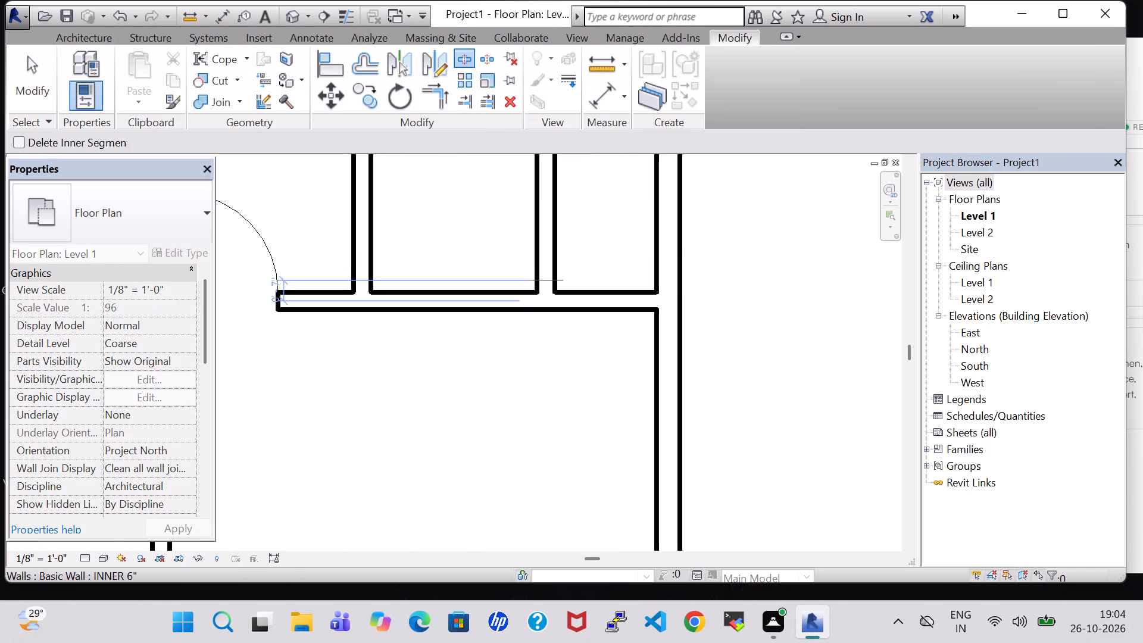
left_click(549, 301)
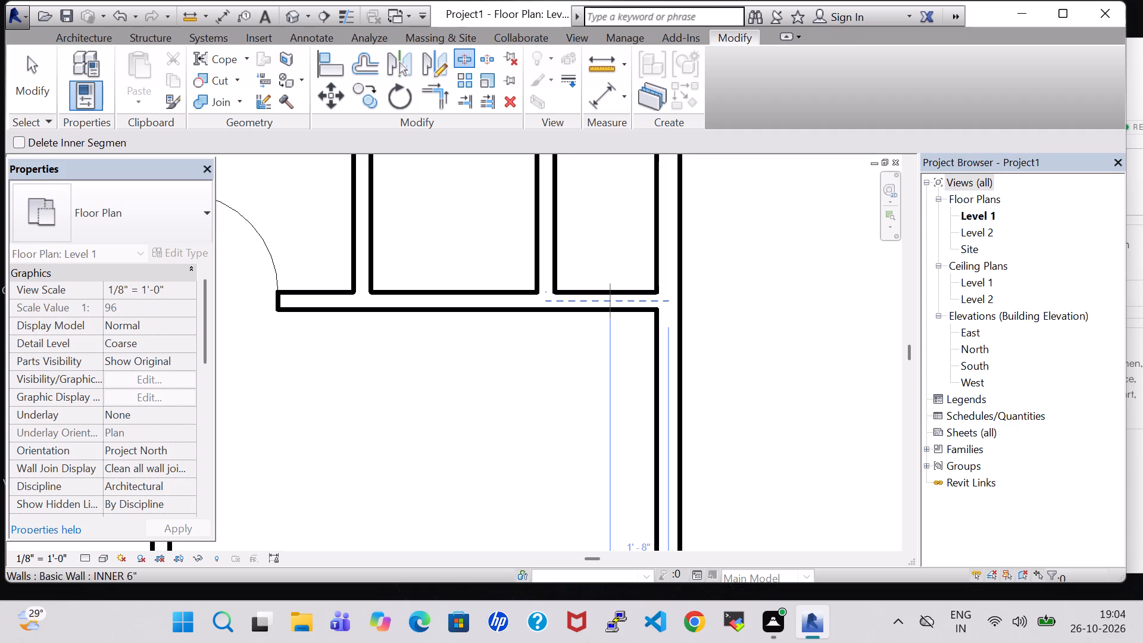
key("Escape")
key("Escape")
left_click(609, 301)
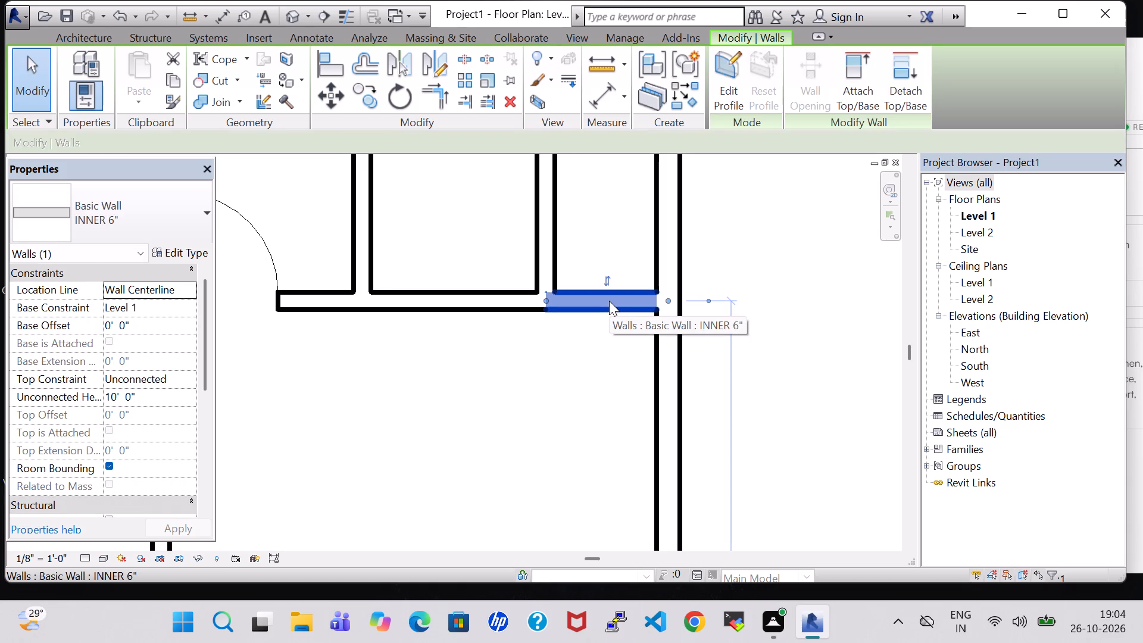
key("Delete")
Place a flipped 30" x 80" Single-Flush door in the last top-row partition, centred about 1'-9" from the wall below, swinging into the small room.
scroll(609, 301, "down", 6)
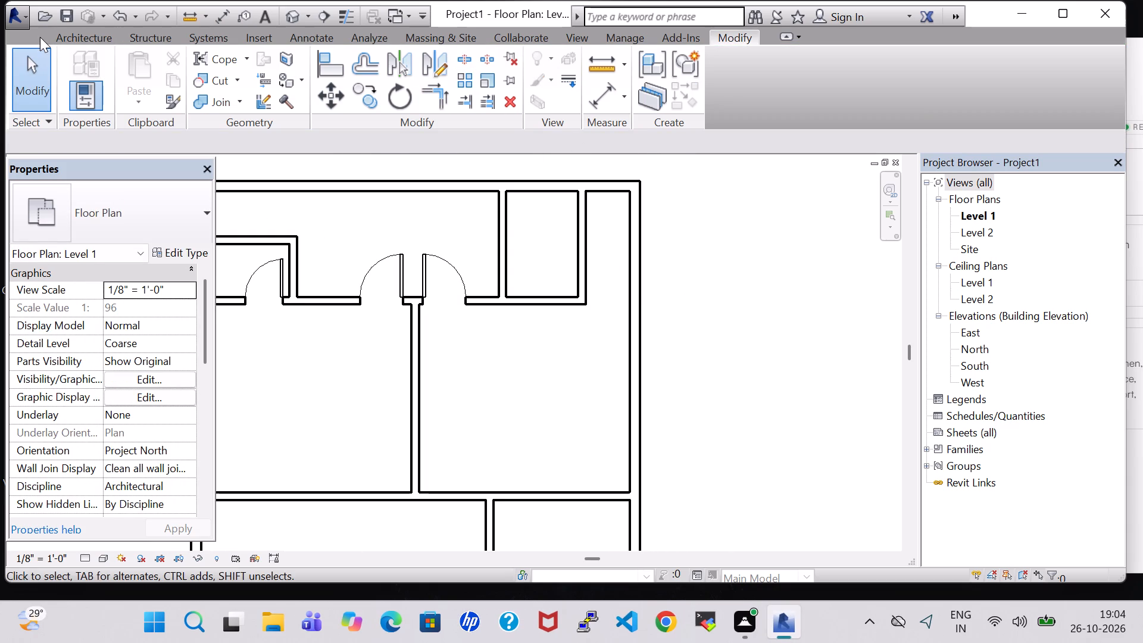
left_click(91, 42)
left_click(121, 54)
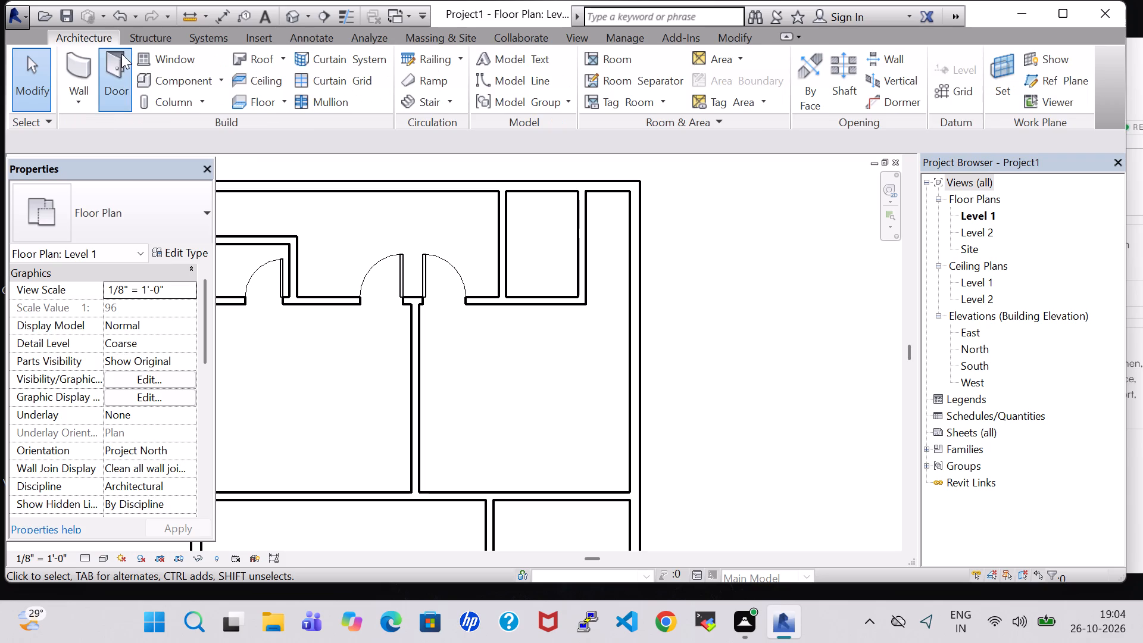
left_click(140, 206)
scroll(139, 285, "up", 5)
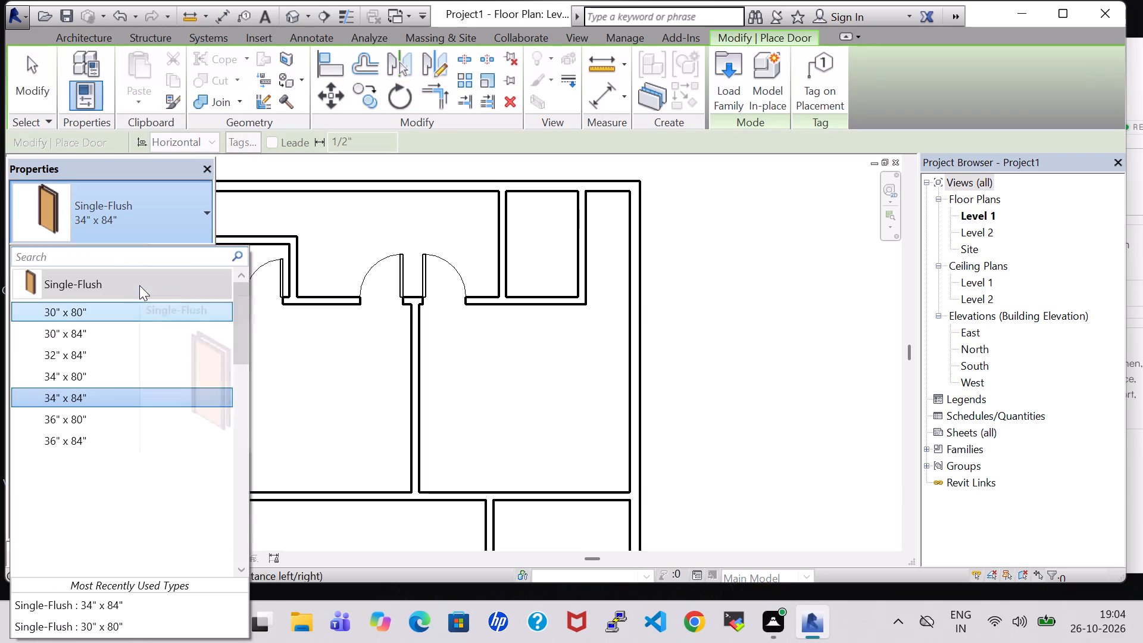
left_click(135, 310)
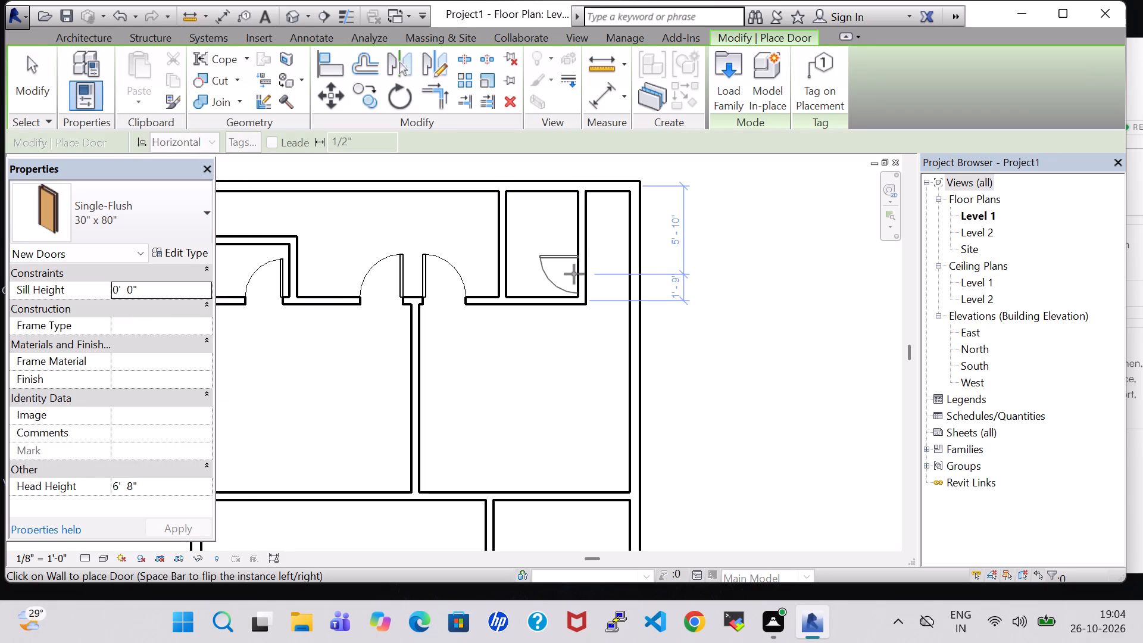
key("space")
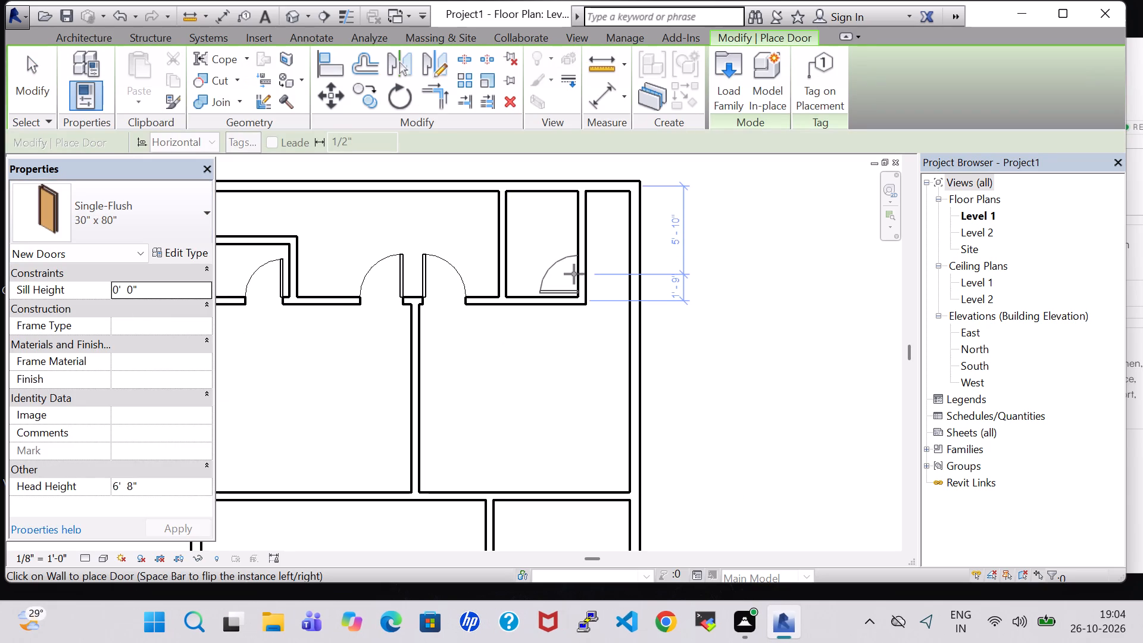
left_click(574, 274)
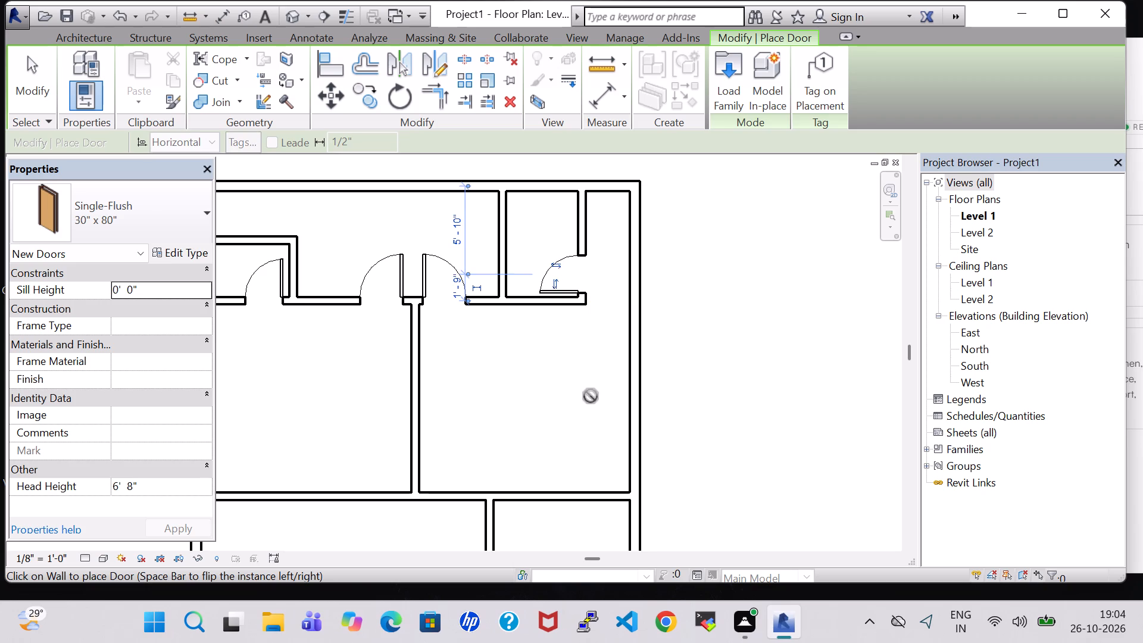
key("Escape")
key("Escape")
Nudge both vertical partitions of the small top-row room slightly left, putting its left one 5'-5" from the second-row partition.
scroll(580, 371, "down", 1)
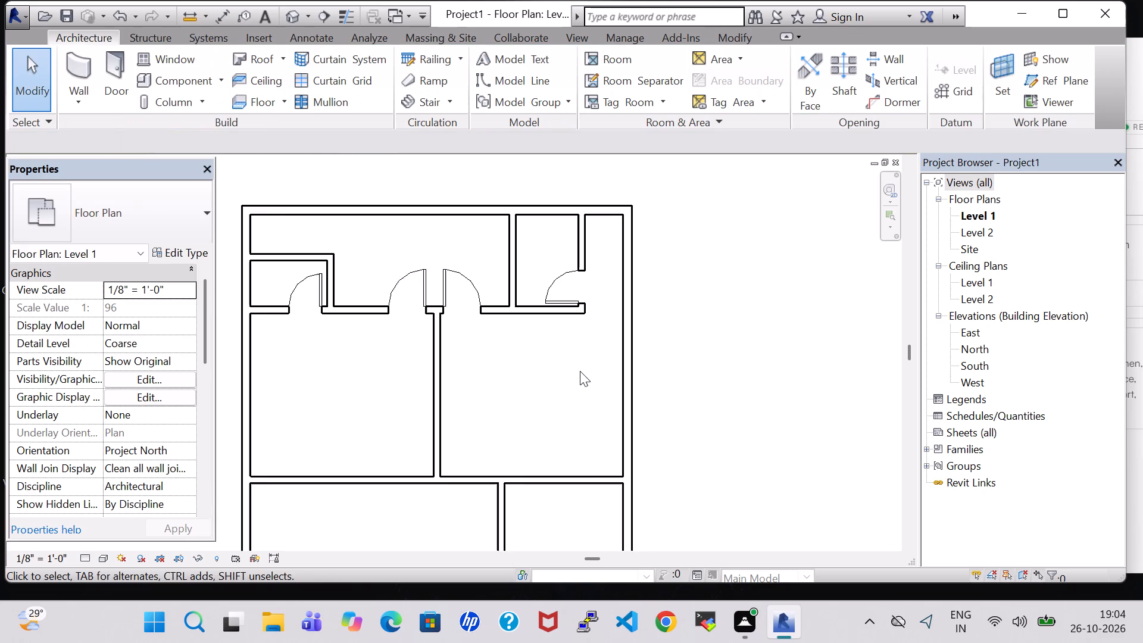
scroll(580, 371, "down", 2)
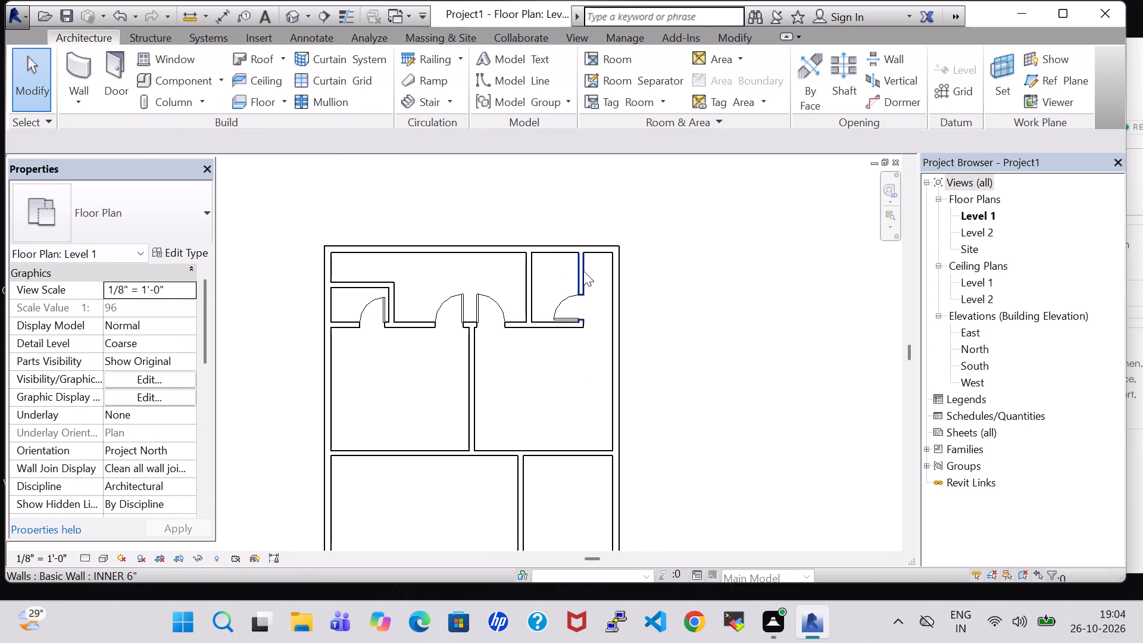
left_click(533, 279)
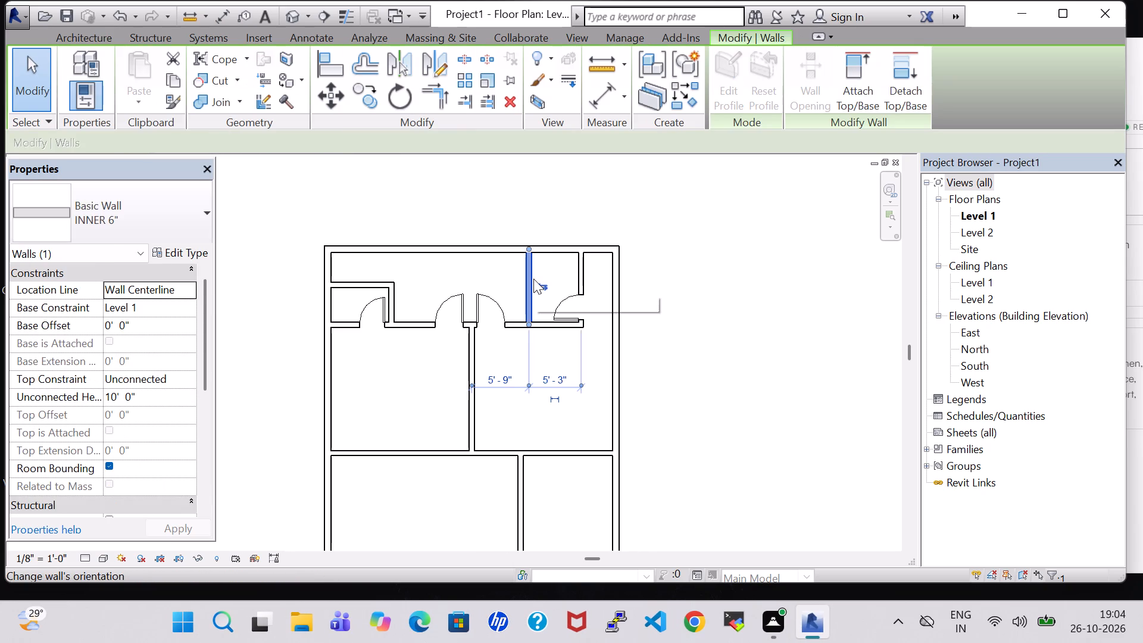
key("Left")
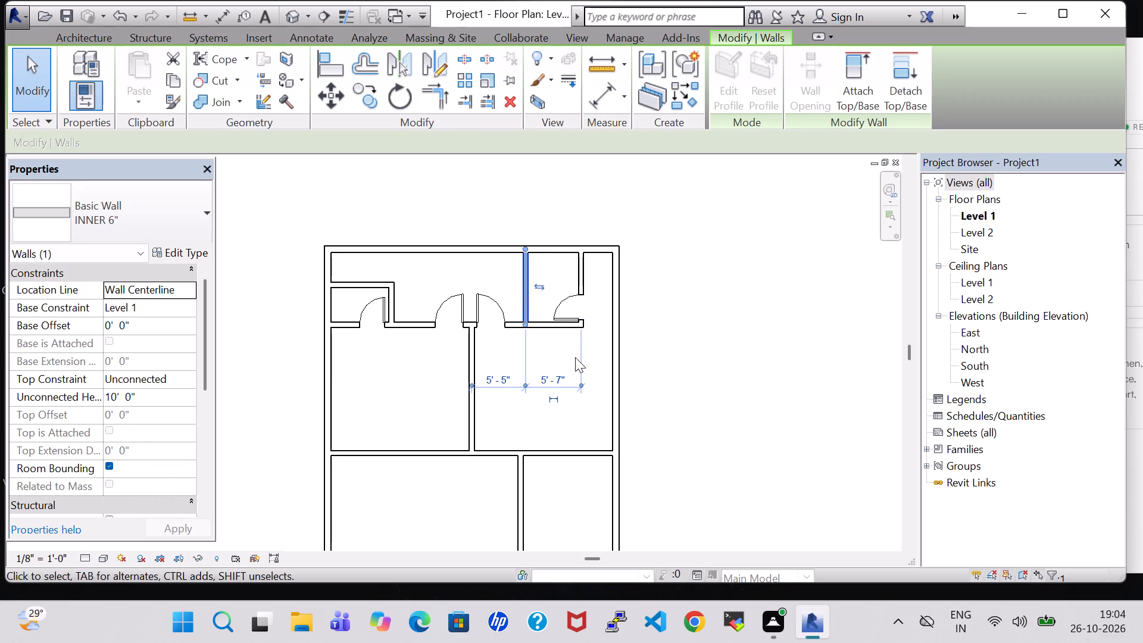
left_click(650, 357)
left_click(576, 281)
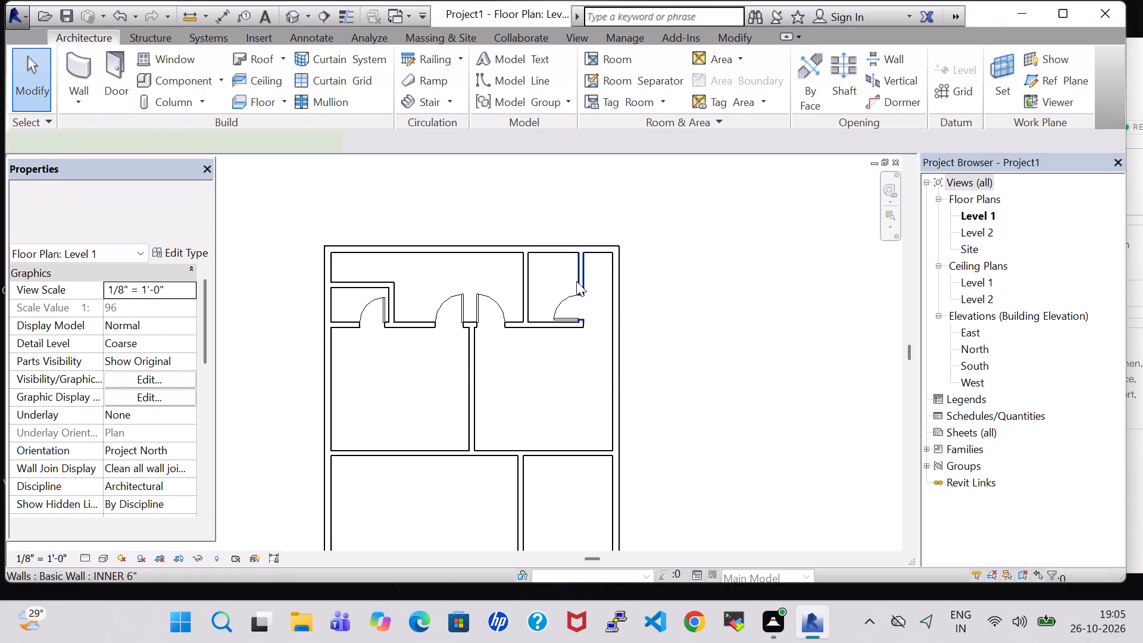
key("Left")
left_click(716, 321)
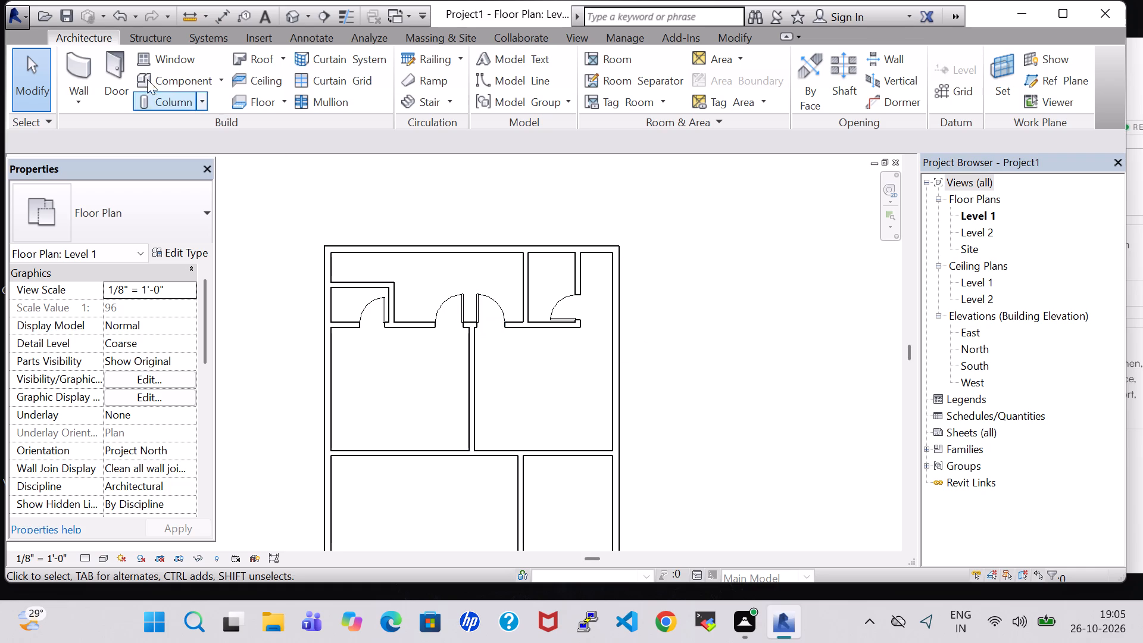
Place two mirrored 36" x 84" Single-Flush doors in the wall below the second-row rooms, centred about 2' either side of their partition.
left_click(114, 72)
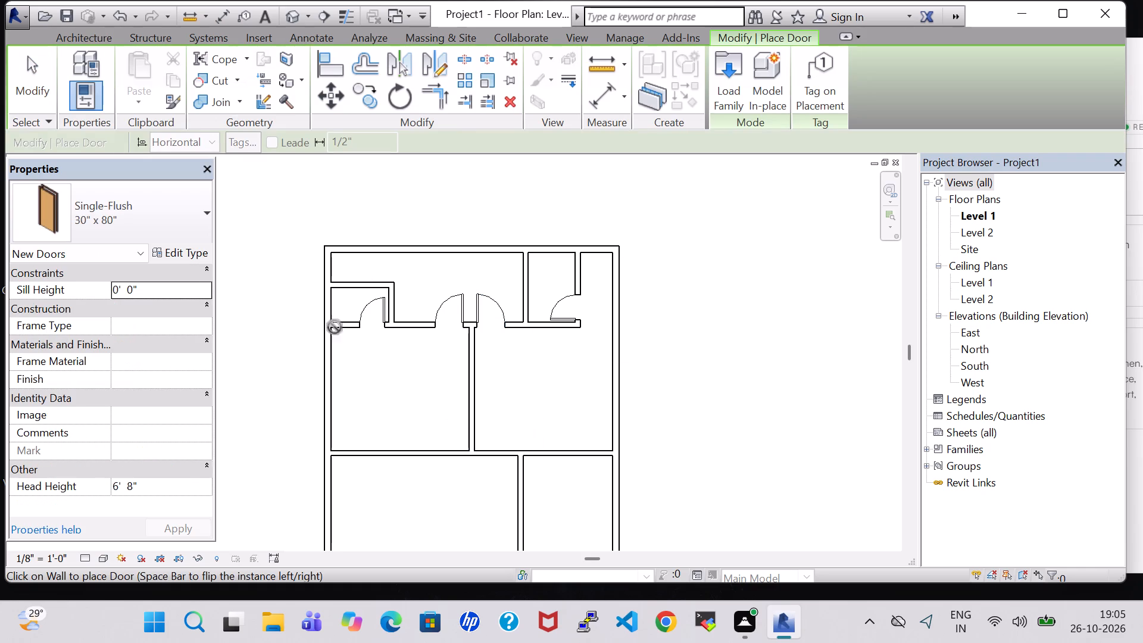
left_click(191, 229)
left_click(116, 443)
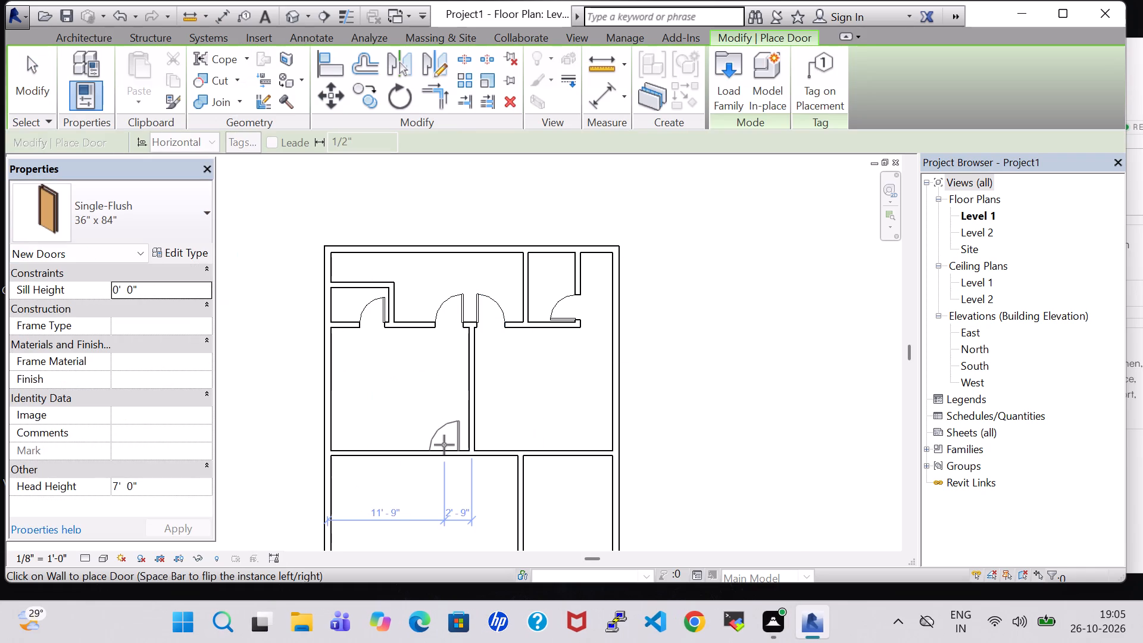
scroll(445, 445, "up", 3)
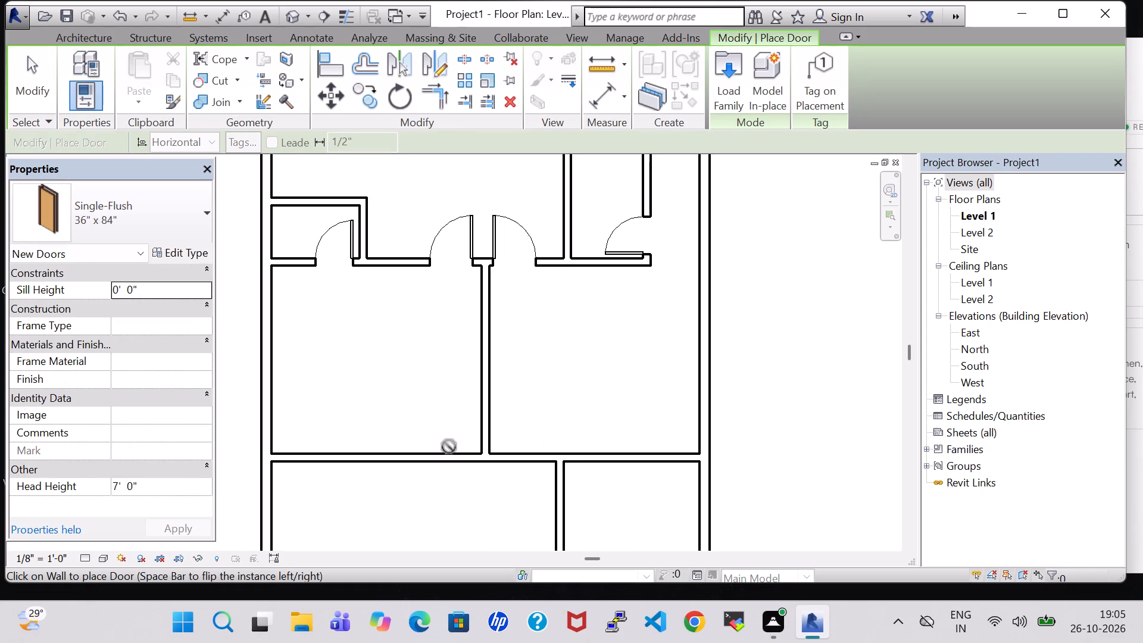
left_click(454, 453)
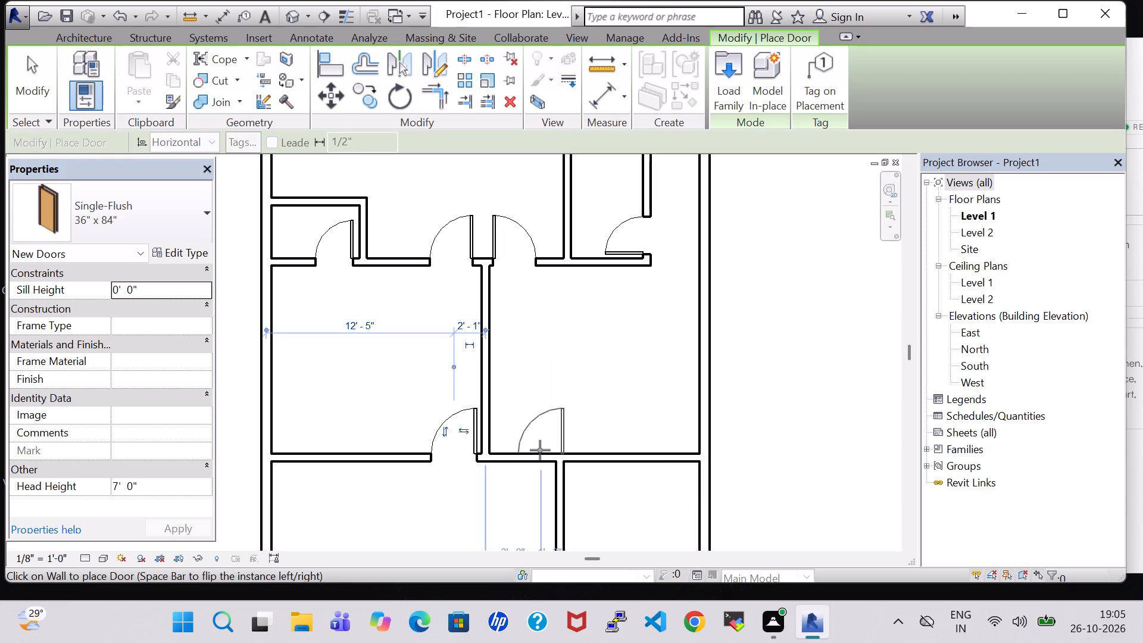
key("space")
scroll(523, 450, "up", 3)
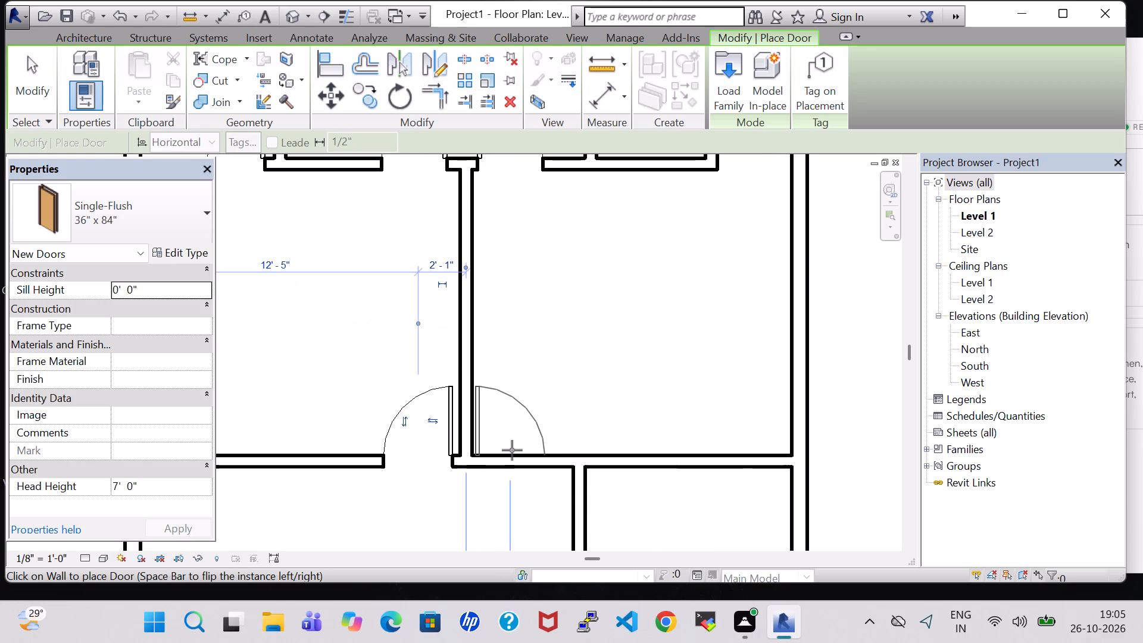
left_click(512, 450)
scroll(512, 450, "down", 1)
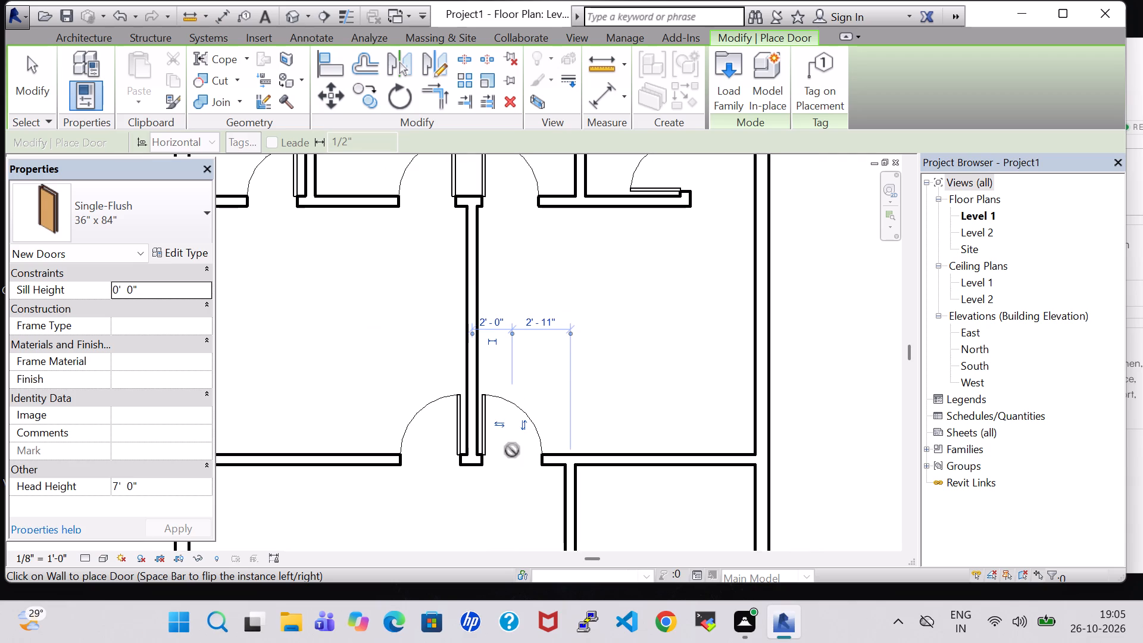
scroll(561, 317, "down", 2)
key("Escape")
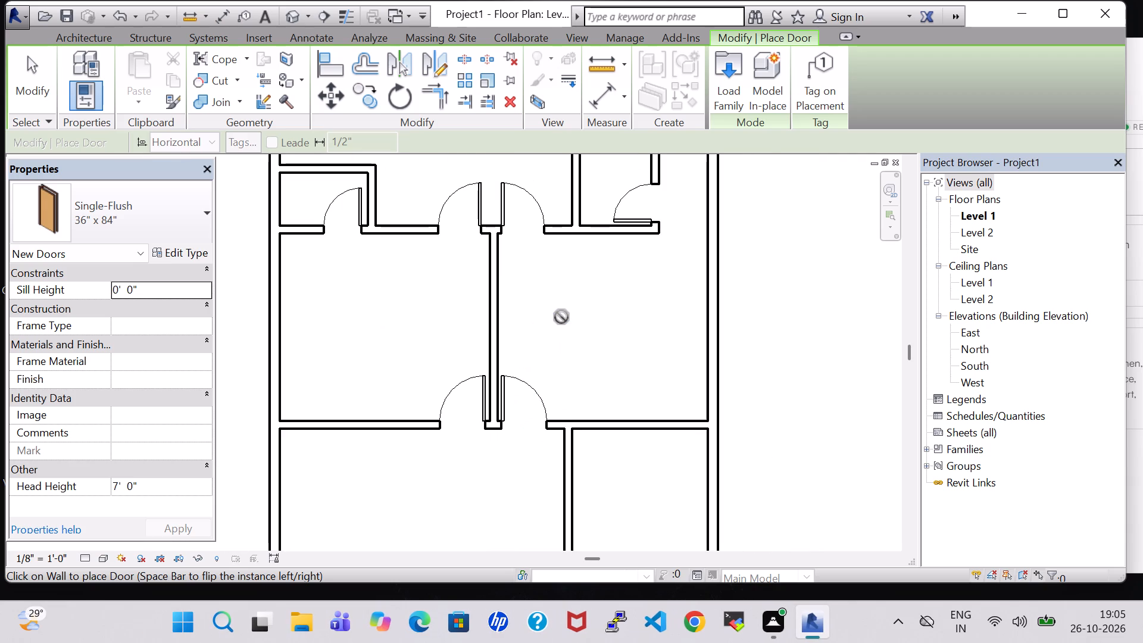
key("Escape")
Place a flipped 30" x 80" Single-Flush door in the large room's right partition, centred about 1'-10" below the second-row wall, swinging into the right-hand room.
scroll(561, 317, "down", 4)
middle_click_drag(561, 317, 561, 316)
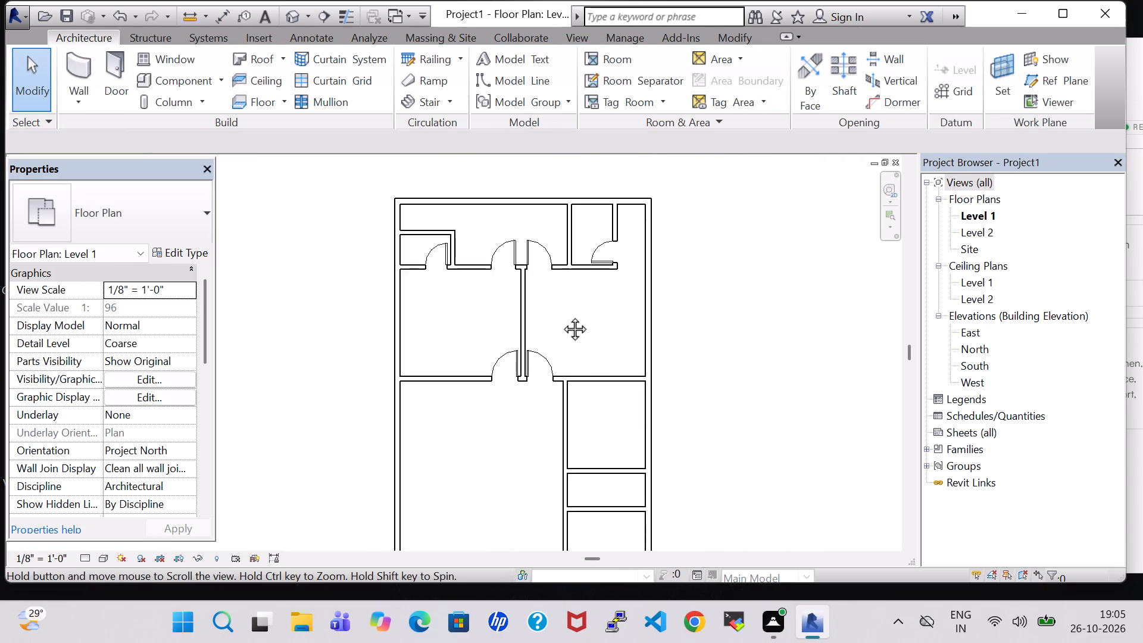
middle_click_drag(561, 316, 558, 264)
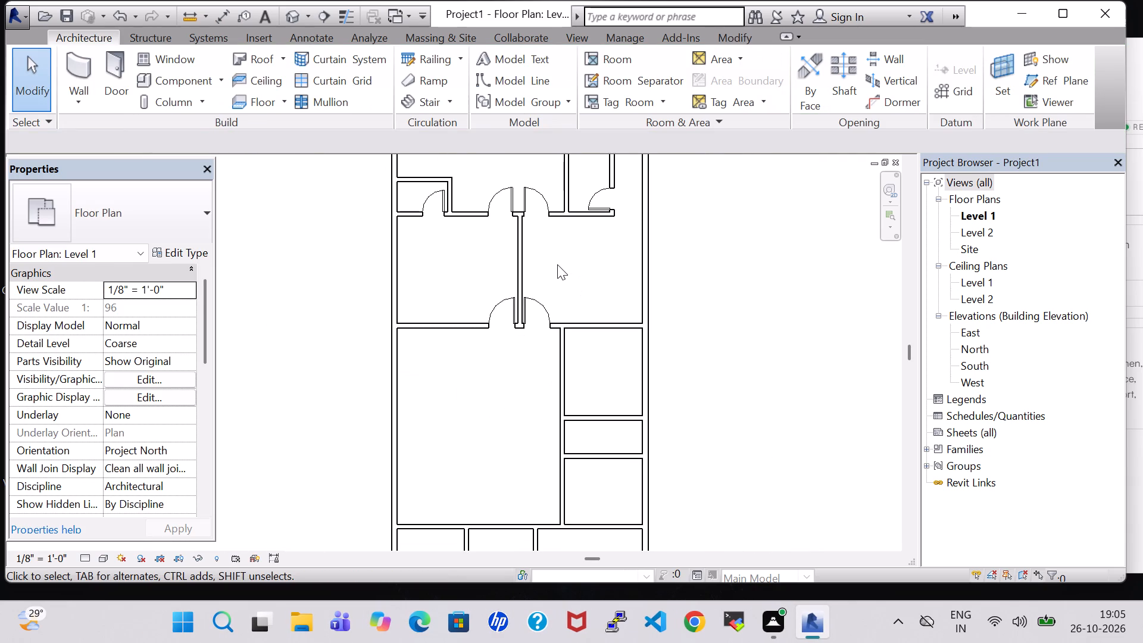
left_click(116, 73)
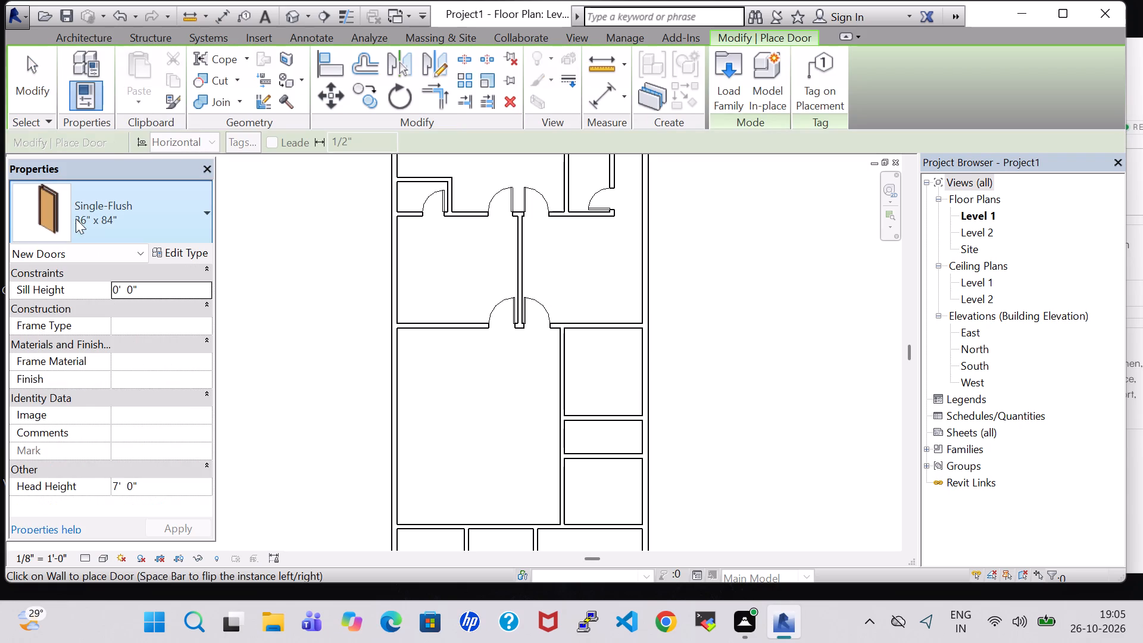
left_click(76, 219)
left_click(145, 314)
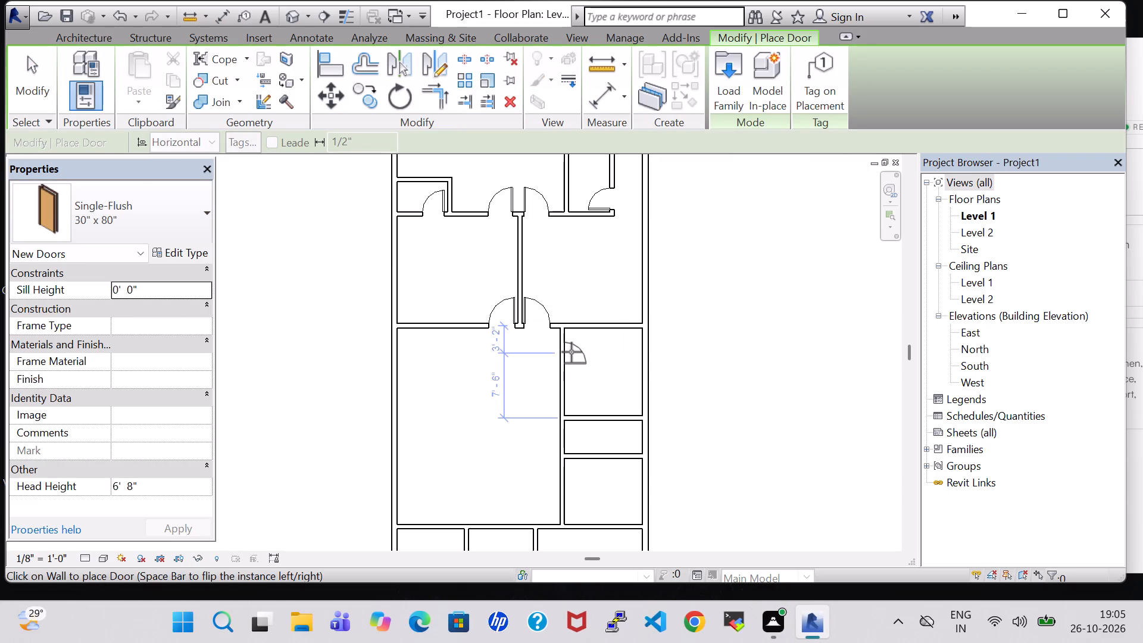
key("space")
scroll(571, 348, "up", 7)
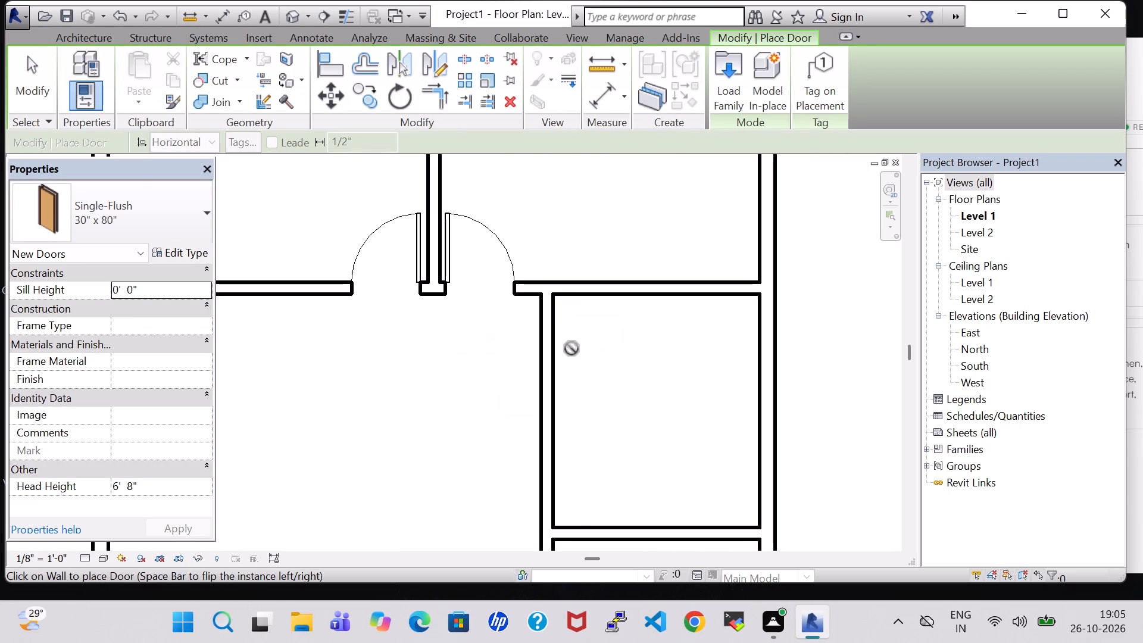
left_click(558, 330)
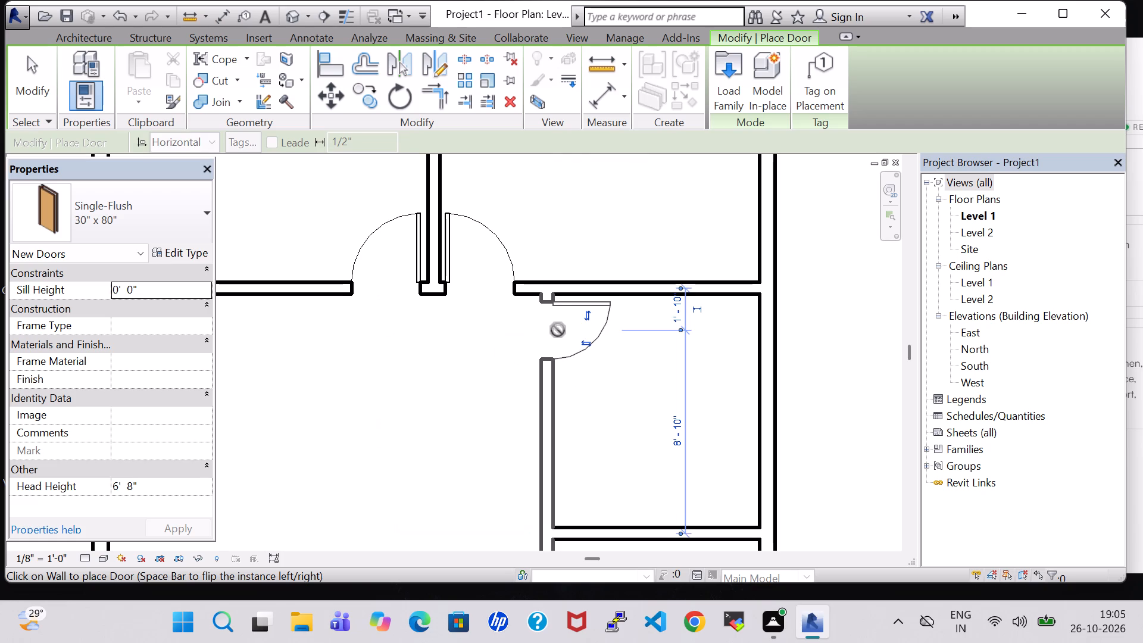
scroll(558, 330, "down", 3)
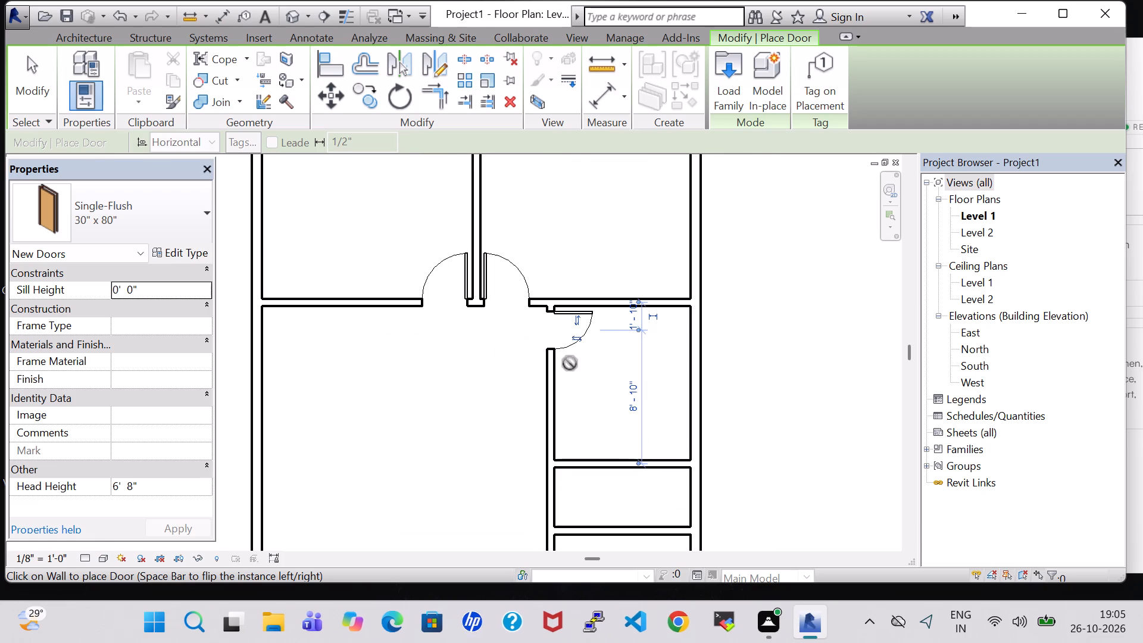
Place a flipped 30" x 80" Single-Flush door in the wall below the lowest right-hand room, centred about 7'-8" from its left partition.
middle_click_drag(568, 367, 576, 188)
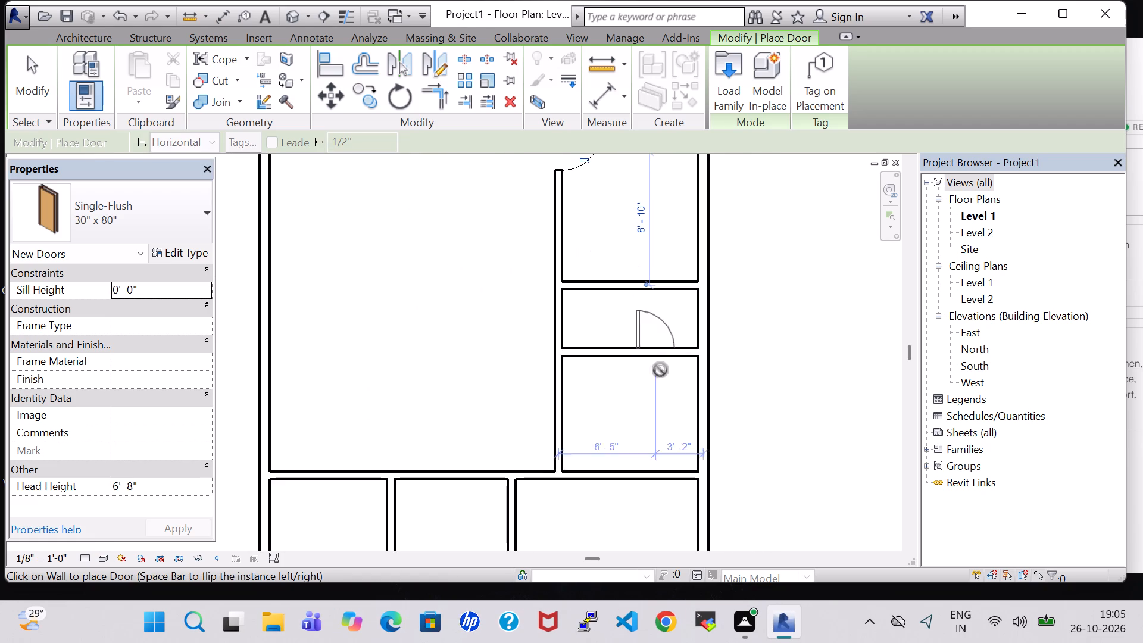
key("space")
left_click(674, 474)
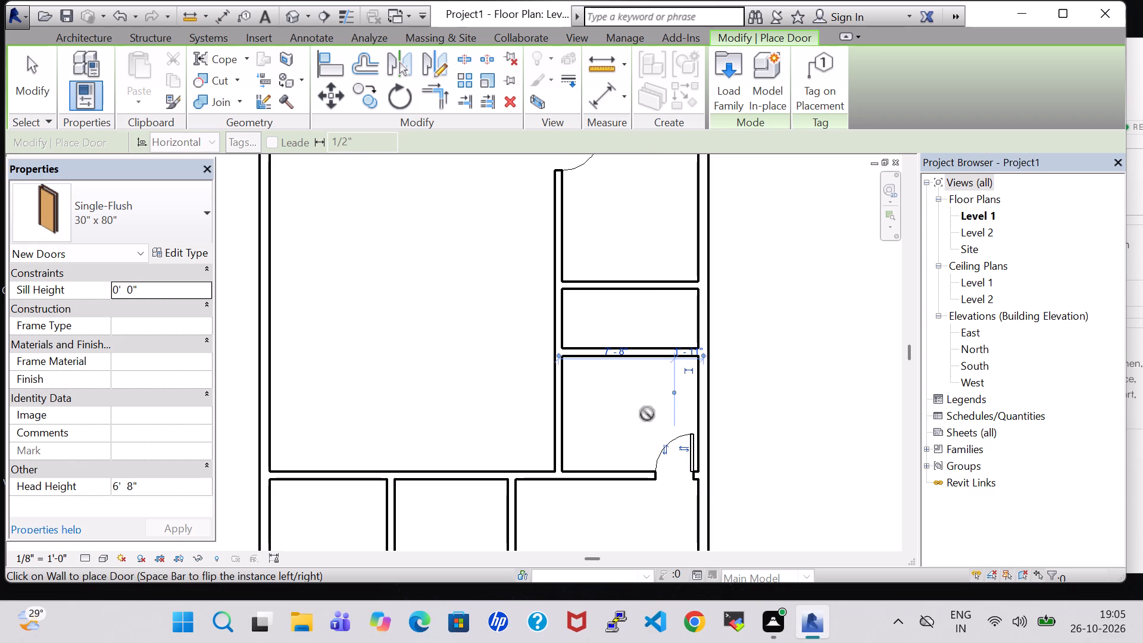
key("Escape")
key("Escape")
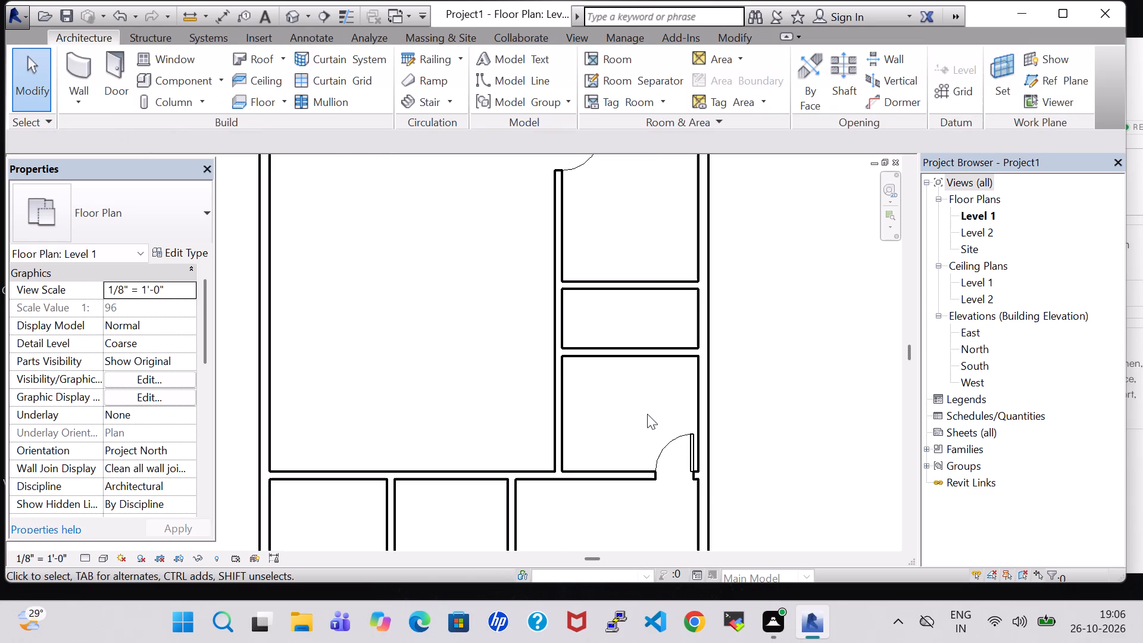
Nudge the vertical partition between the large room and the three right-hand rooms four increments right.
scroll(647, 414, "down", 2)
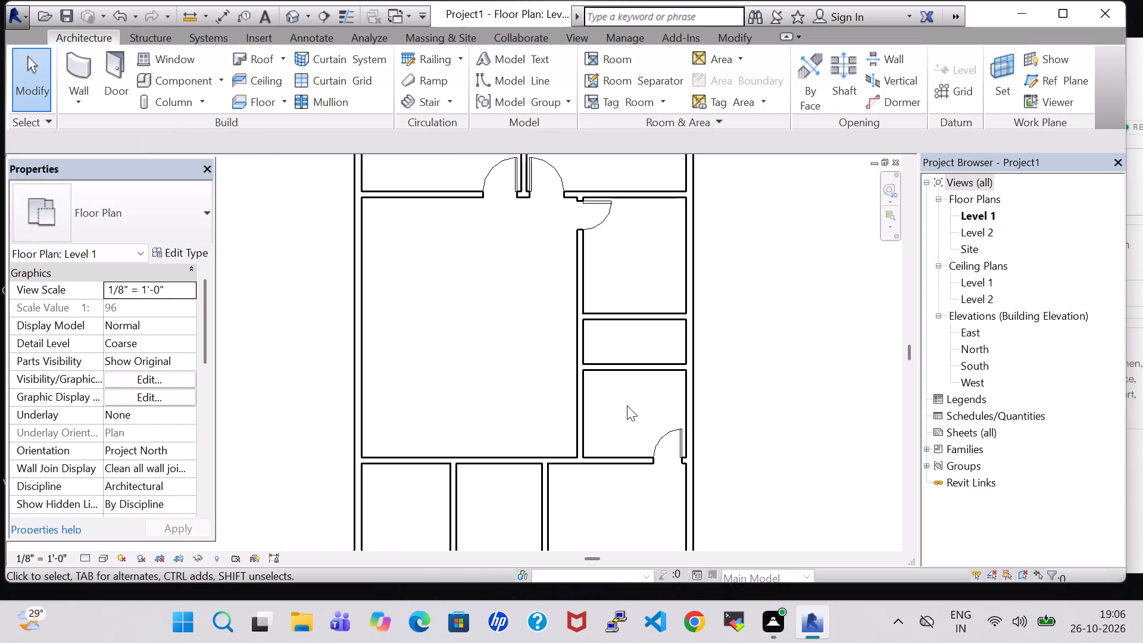
left_click(574, 445)
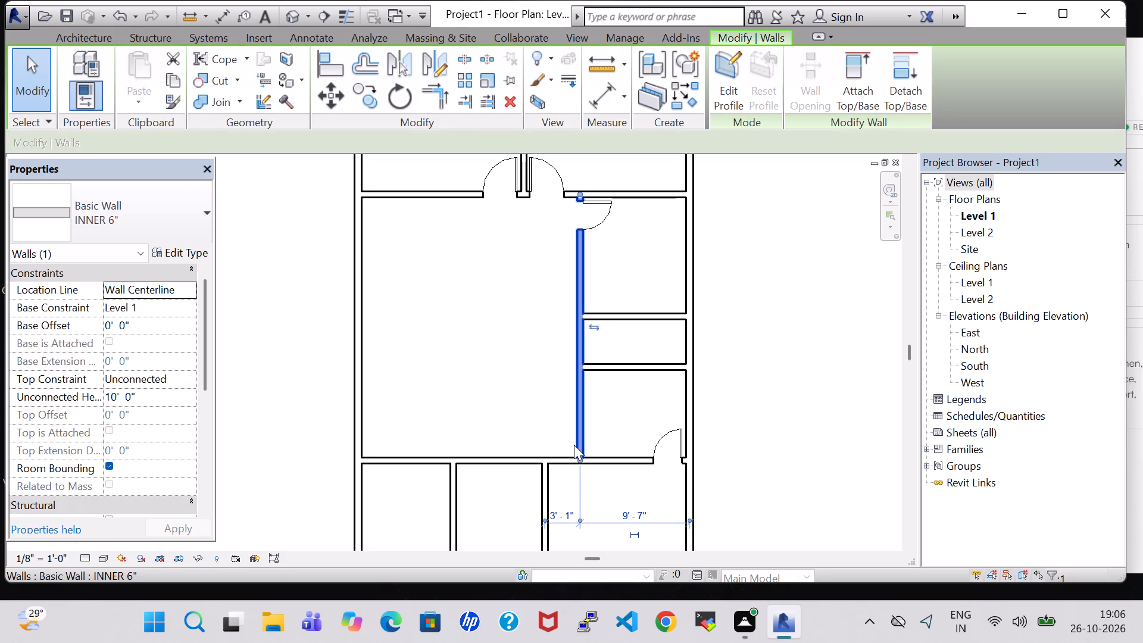
key("Right")
key("Right")
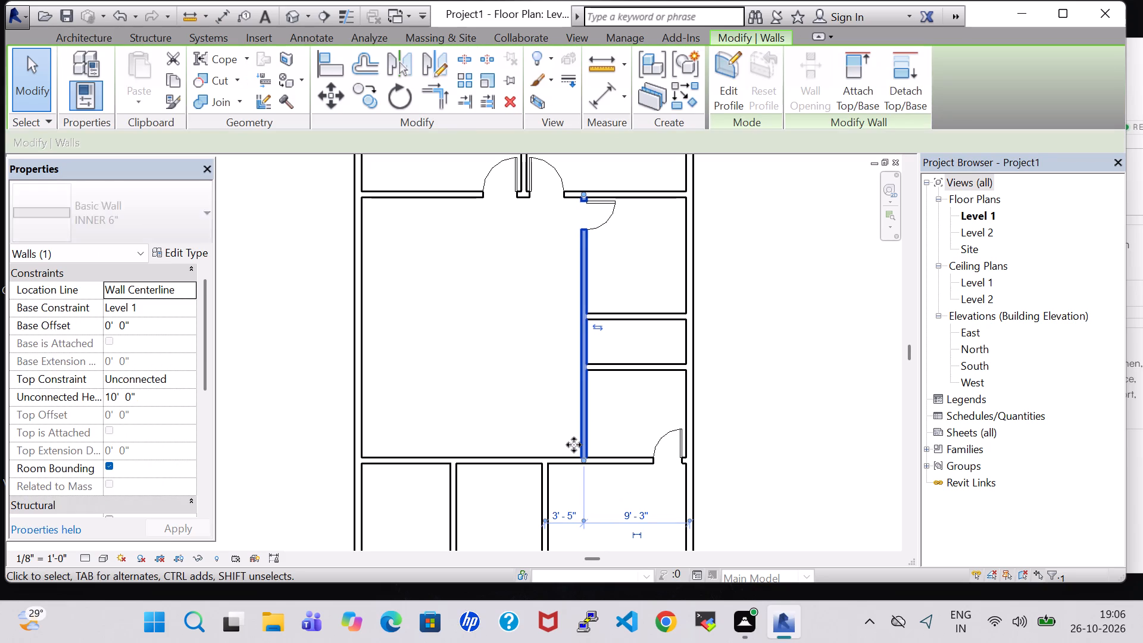
key("Right")
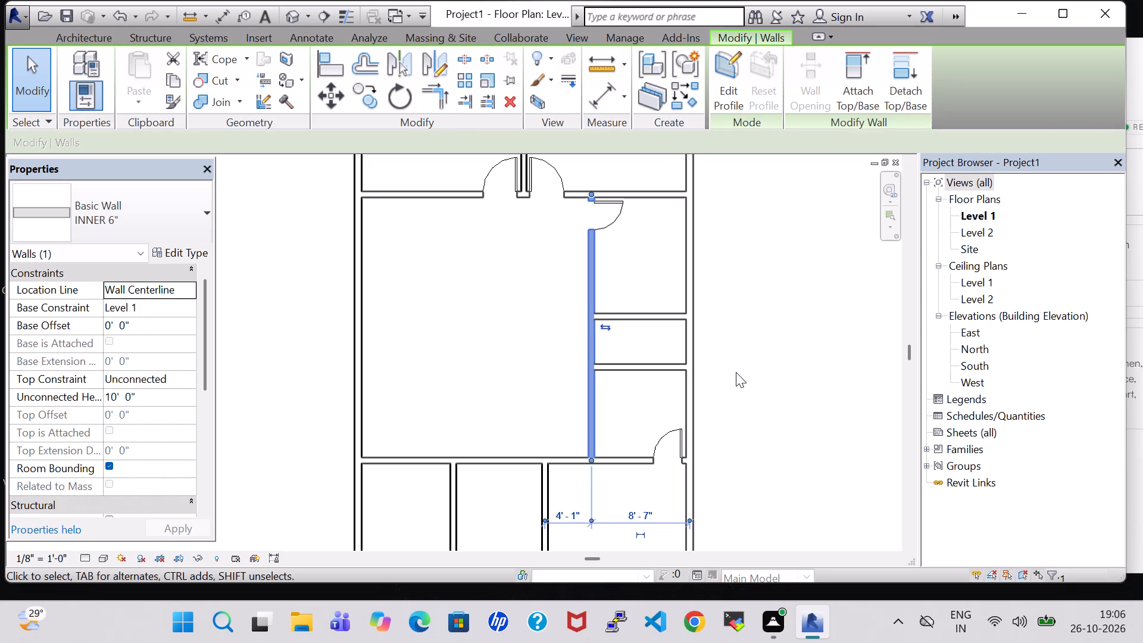
key("Right")
left_click(736, 372)
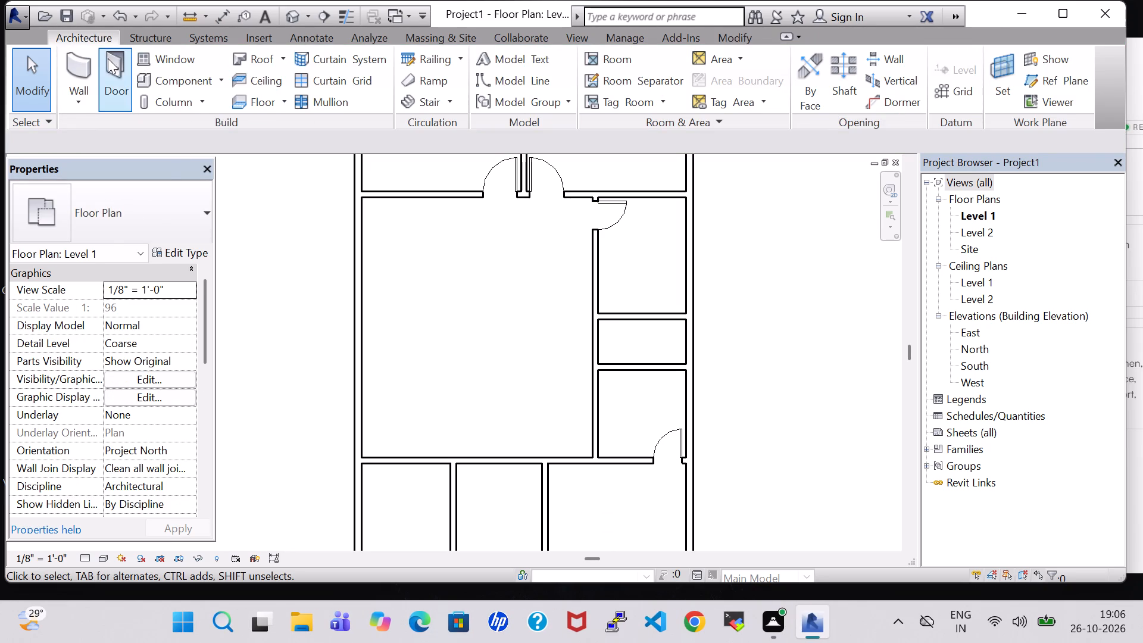
Place a 36" x 84" Single-Flush door between the large room and the bottom-right room, centred 2'-2 1/2" from the vertical partitions on either side.
left_click(106, 58)
left_click(113, 207)
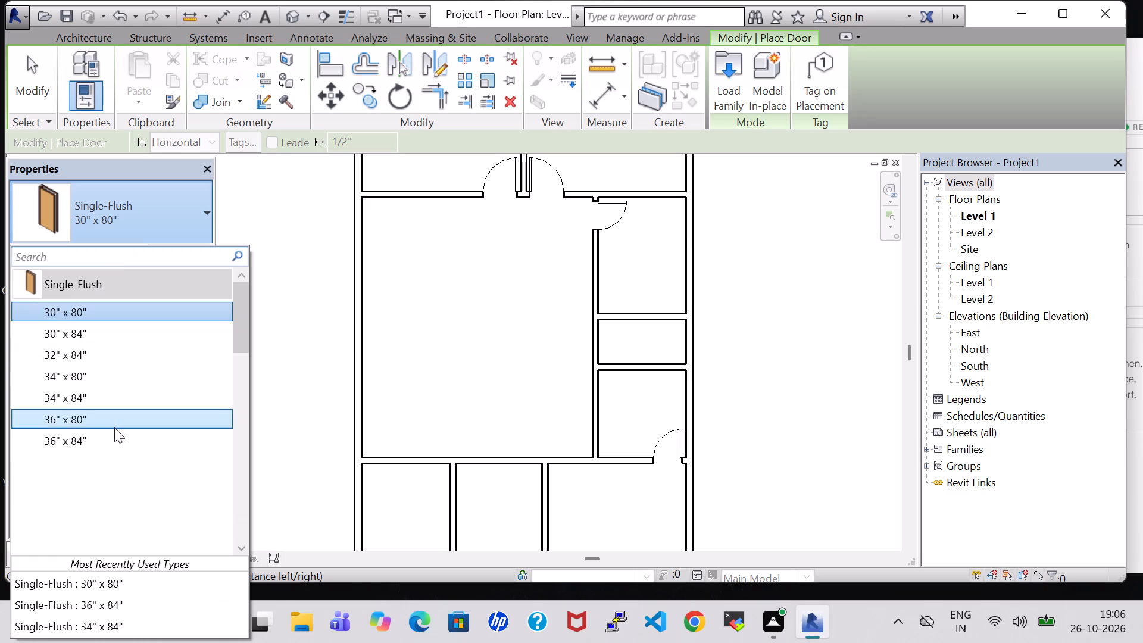
left_click(115, 436)
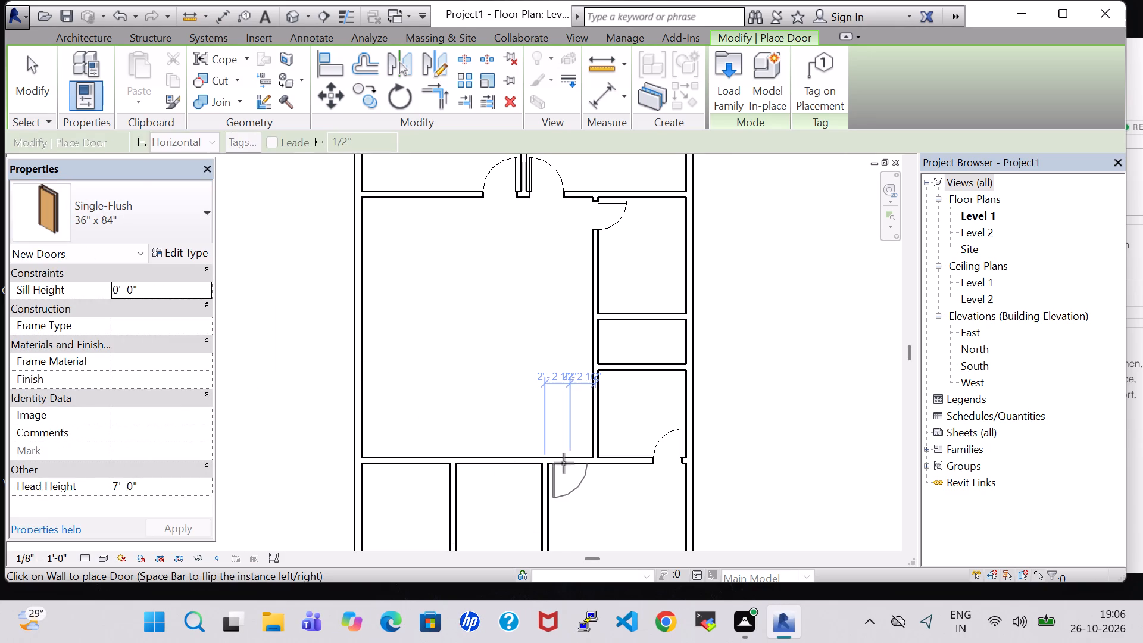
scroll(560, 463, "up", 3)
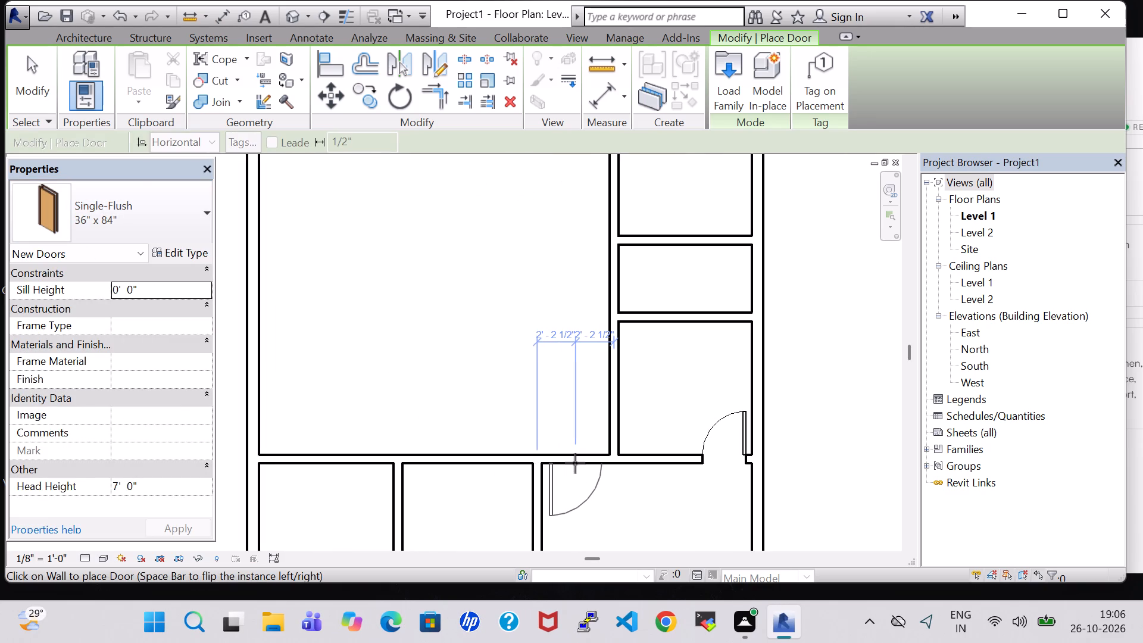
left_click(576, 463)
key("Escape")
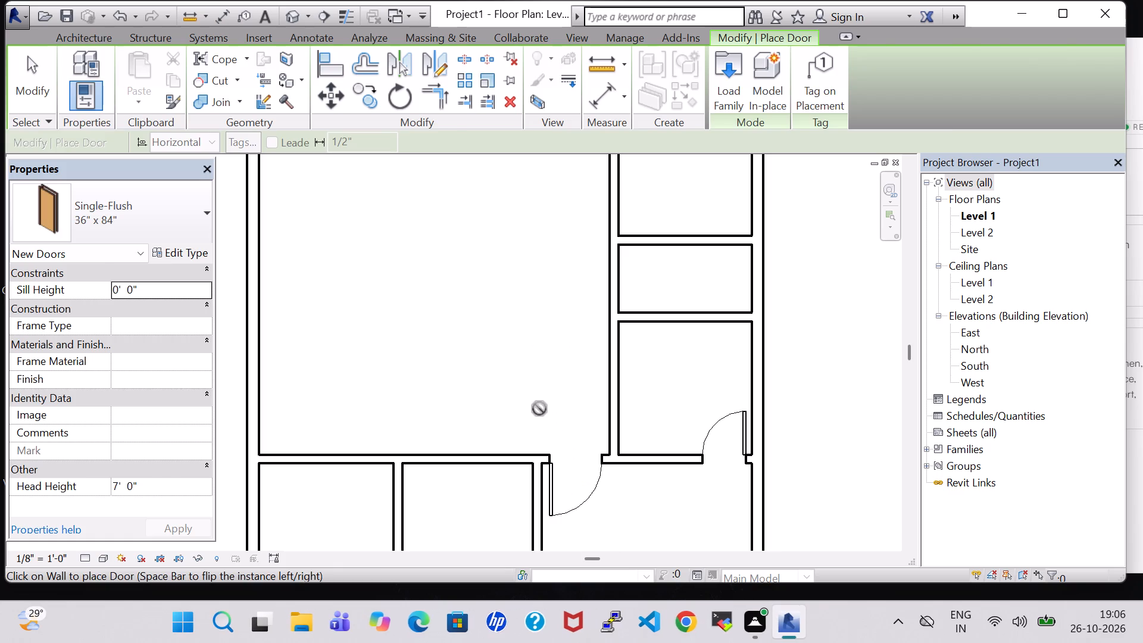
key("Escape")
Place a flipped 36" x 84" Single-Flush door in the wall below the bottom-right room, centred about 2'-2" from its left partition.
scroll(538, 407, "down", 4)
middle_click_drag(536, 401, 469, 353)
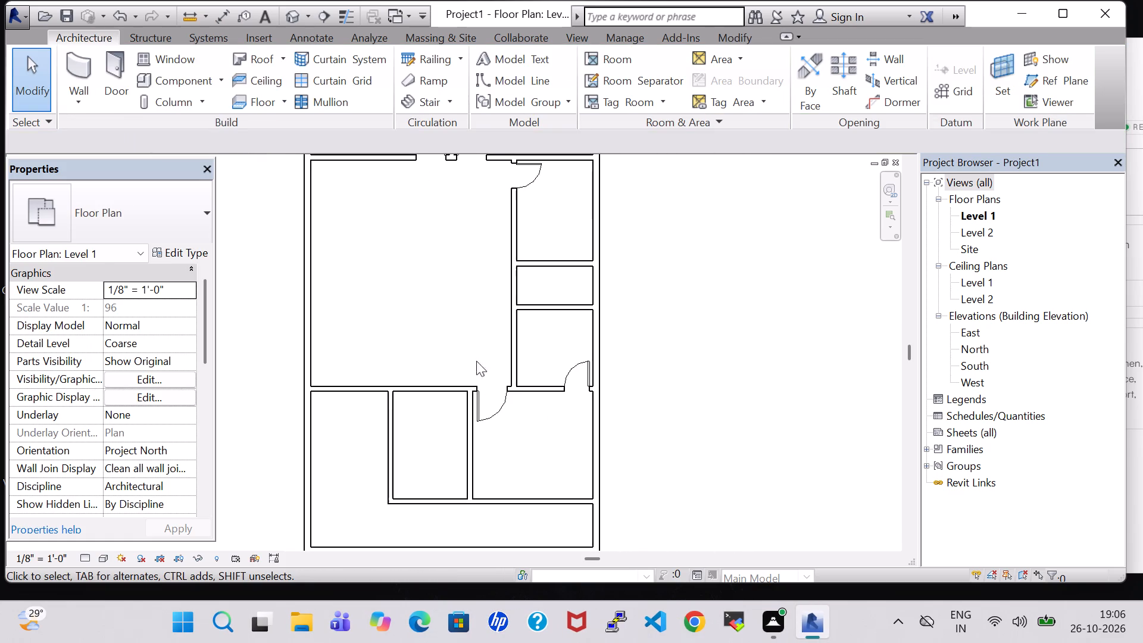
left_click(118, 53)
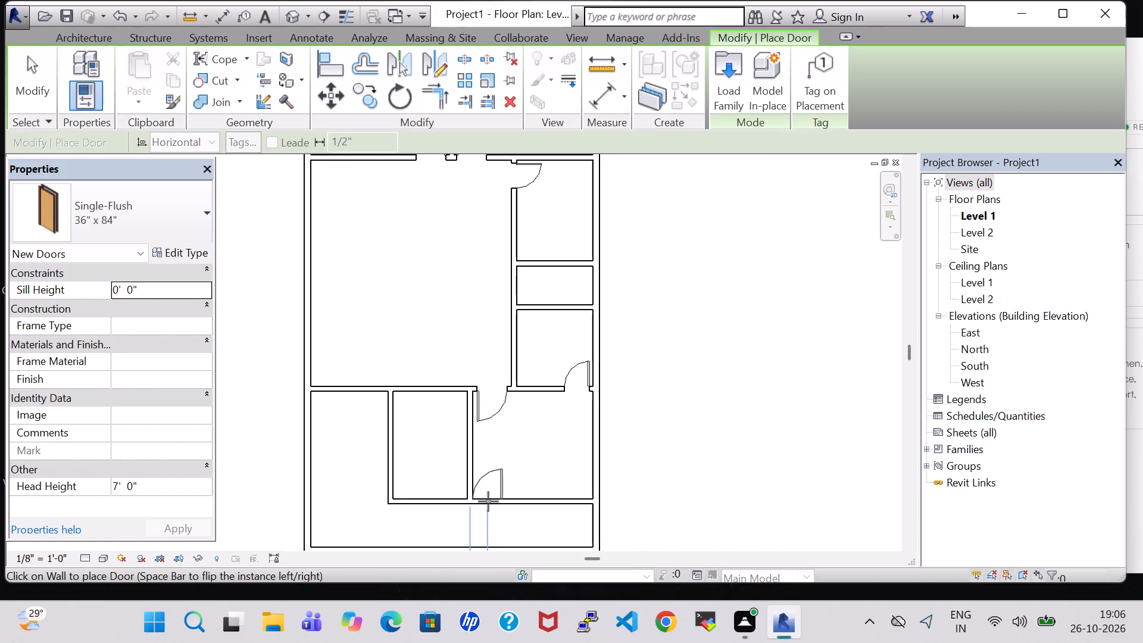
key("space")
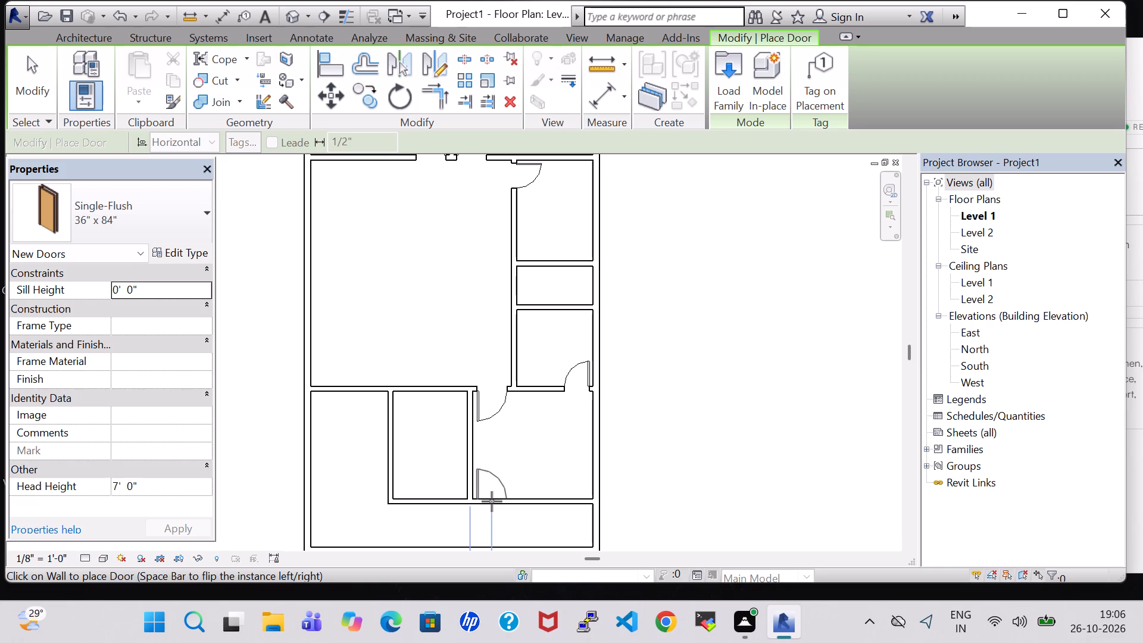
left_click(492, 501)
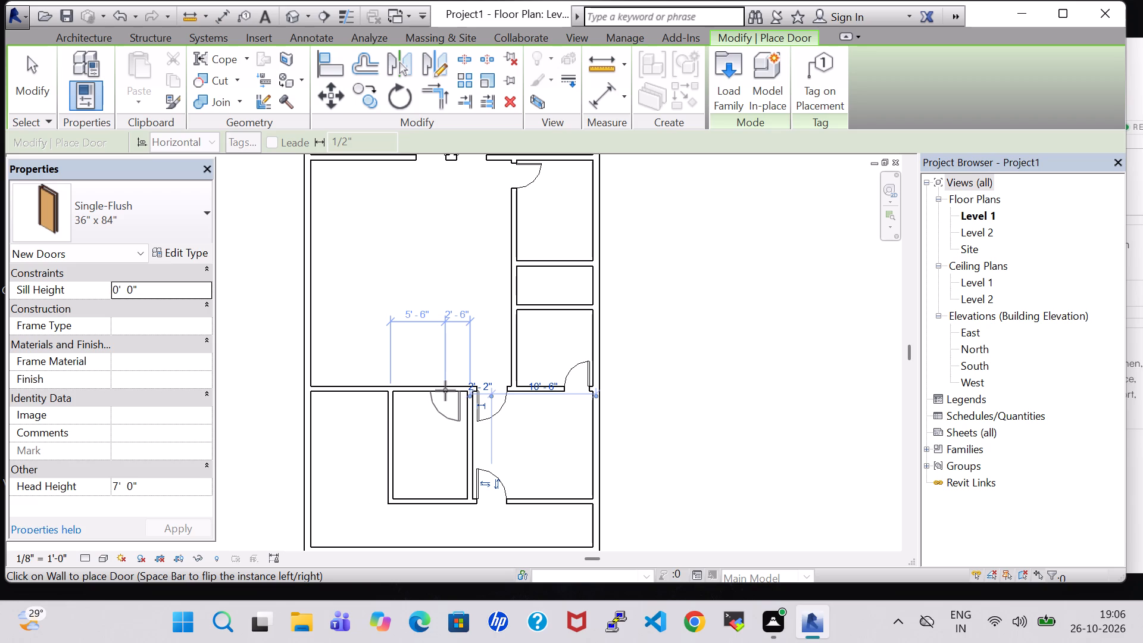
key("Escape")
key("Escape")
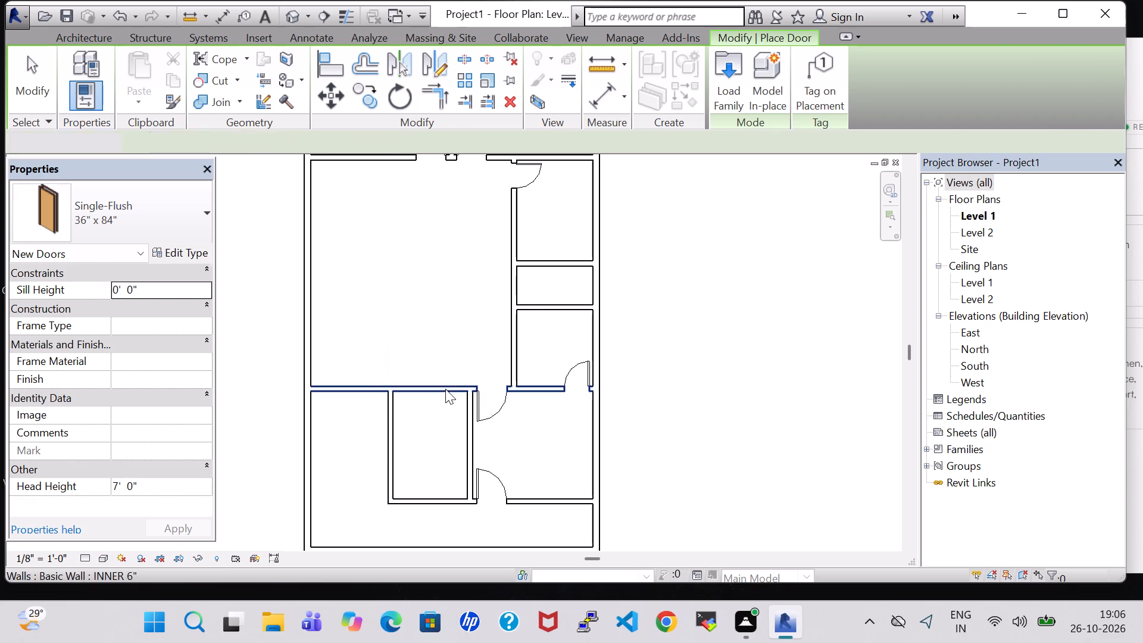
Open a gap in the wall between the large room and the middle room below, splitting it twice and deleting the segment near the right partition.
left_click(750, 42)
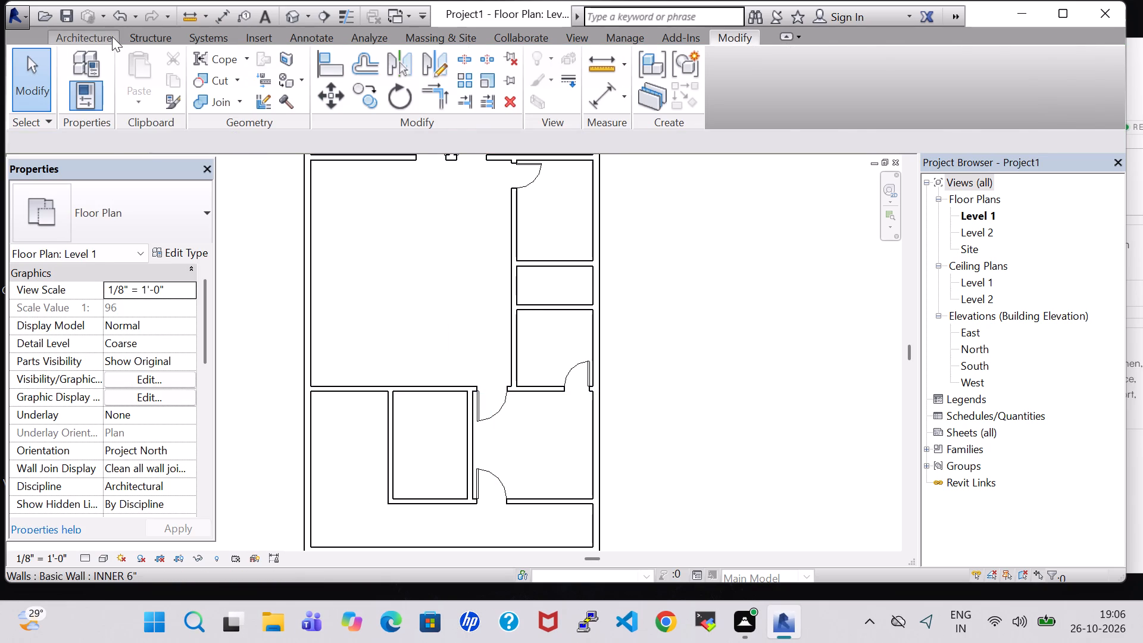
left_click(107, 36)
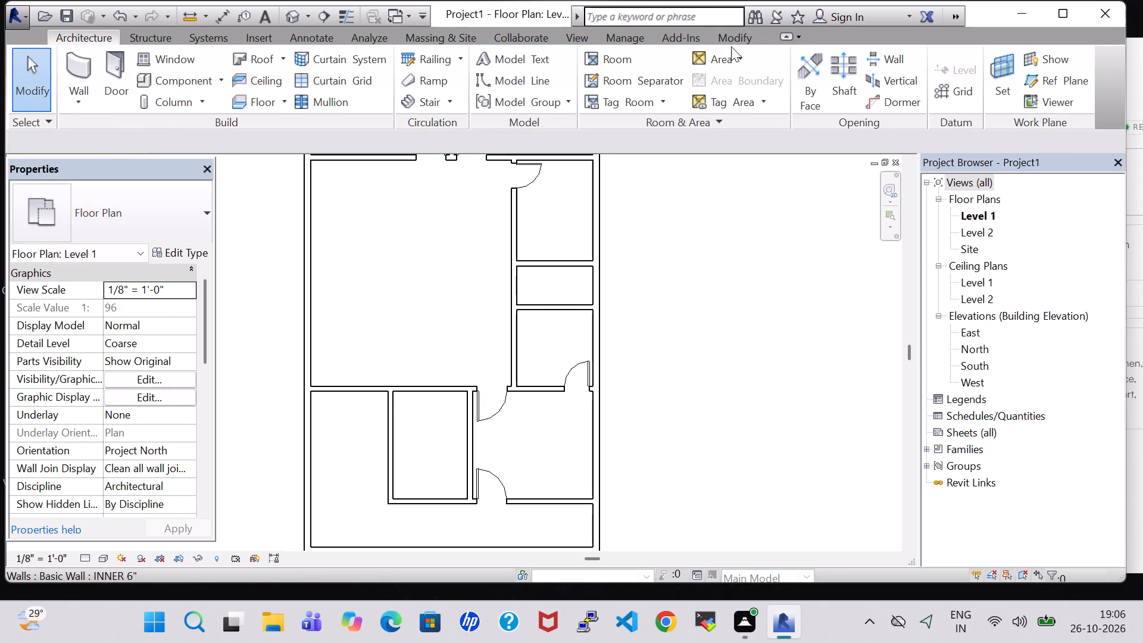
left_click(731, 39)
left_click(461, 65)
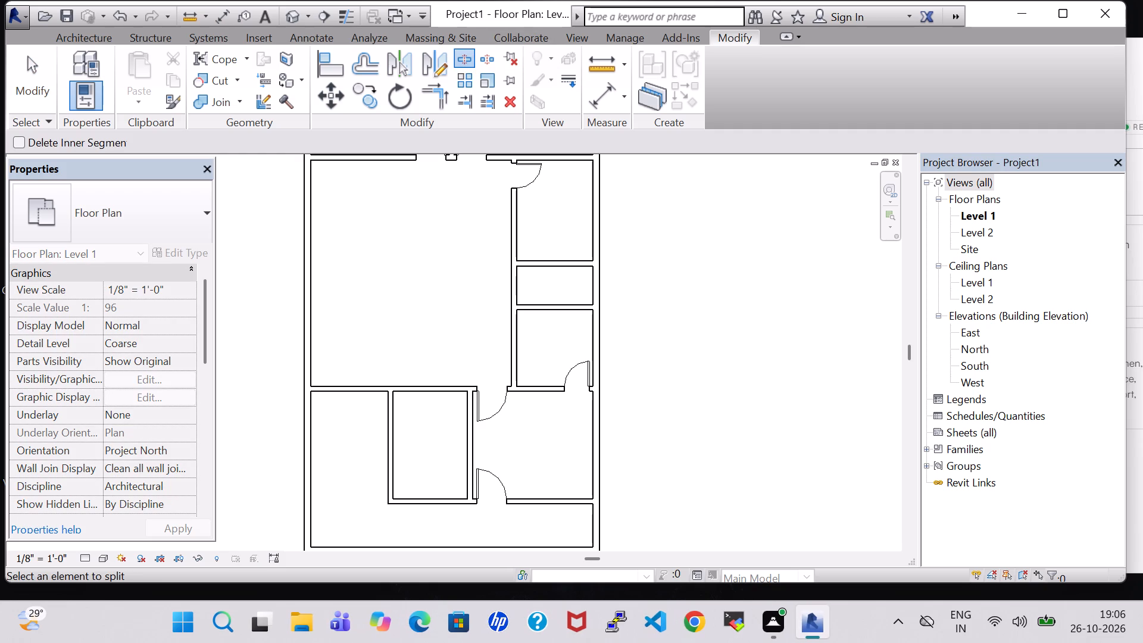
scroll(463, 385, "up", 9)
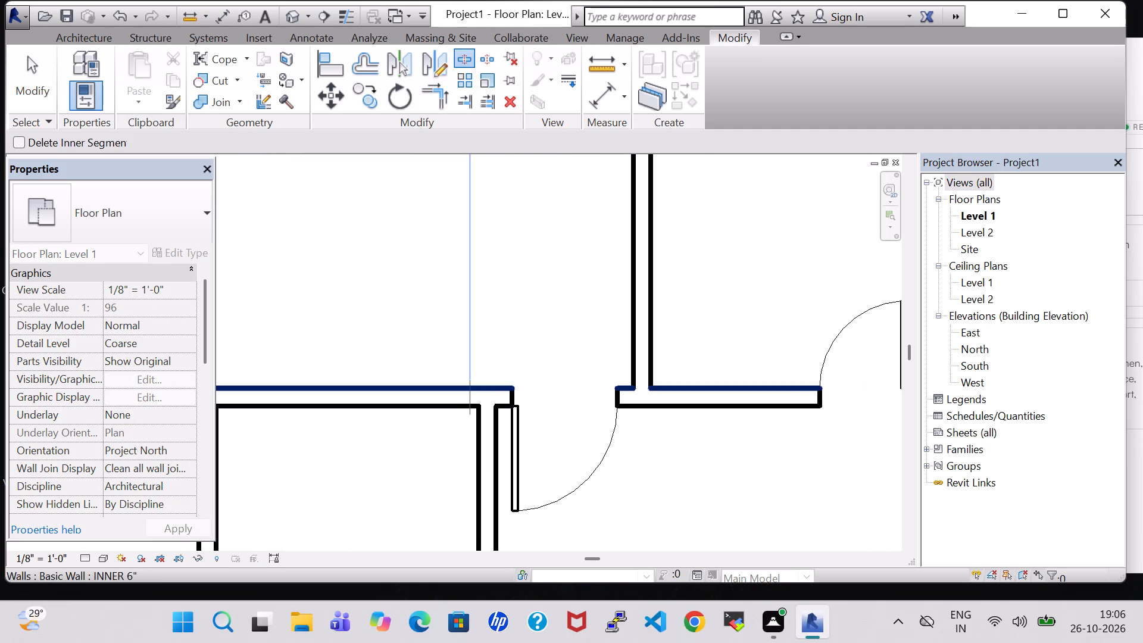
left_click(471, 385)
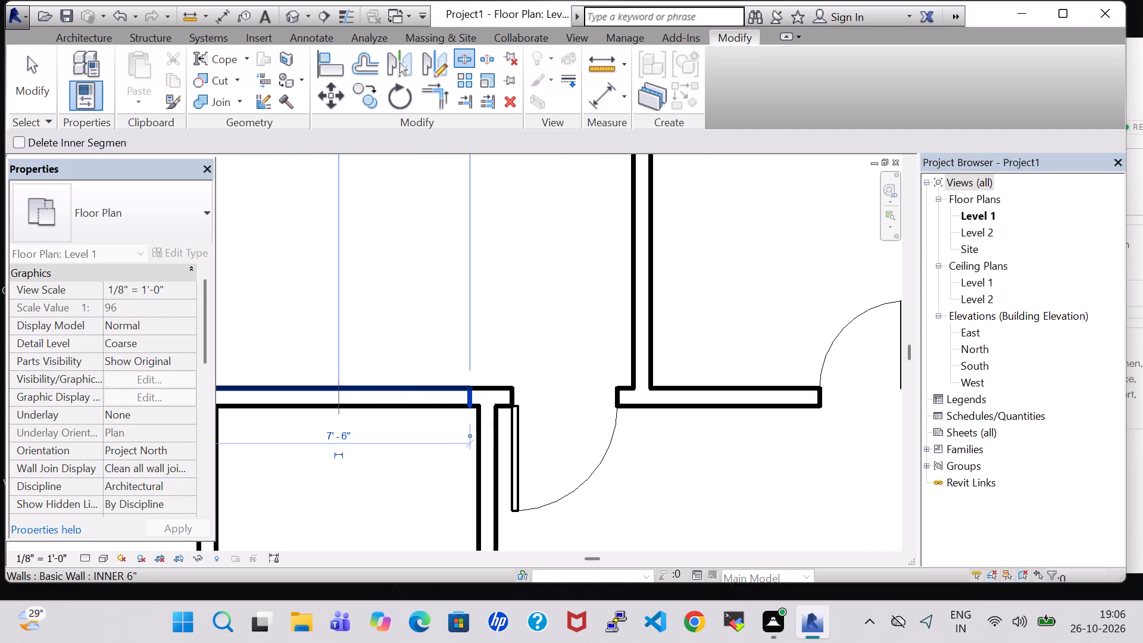
left_click(351, 385)
key("Escape")
key("Escape")
left_click(422, 402)
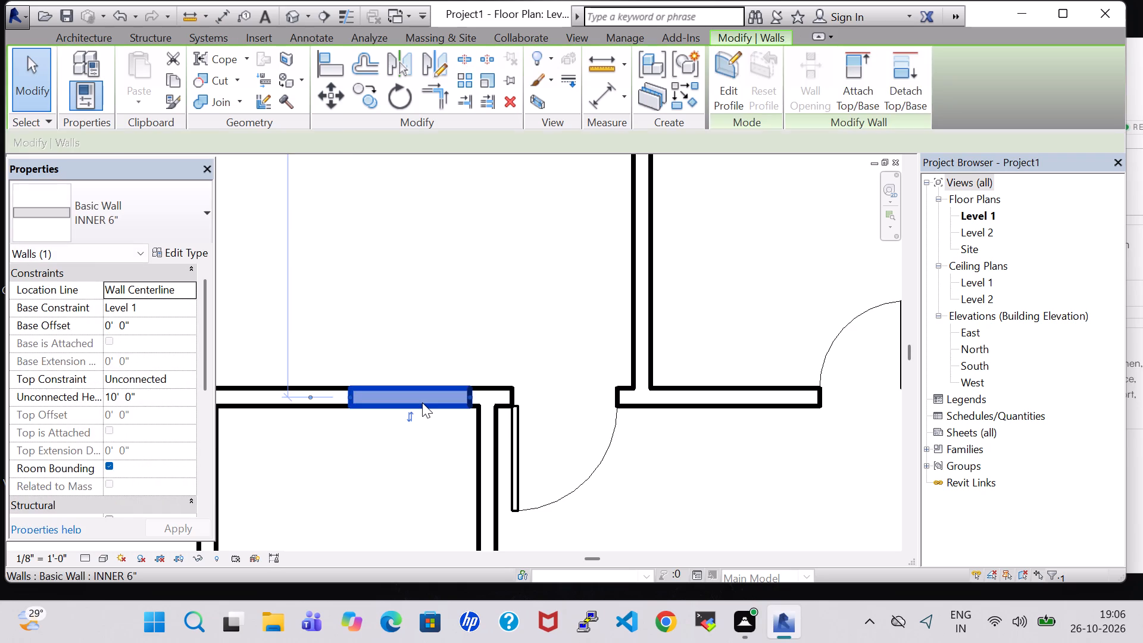
key("Delete")
Load the Door-Exterior-Single-Entry-Half Arch Glass family from the Residential doors library for door placement.
scroll(422, 402, "down", 7)
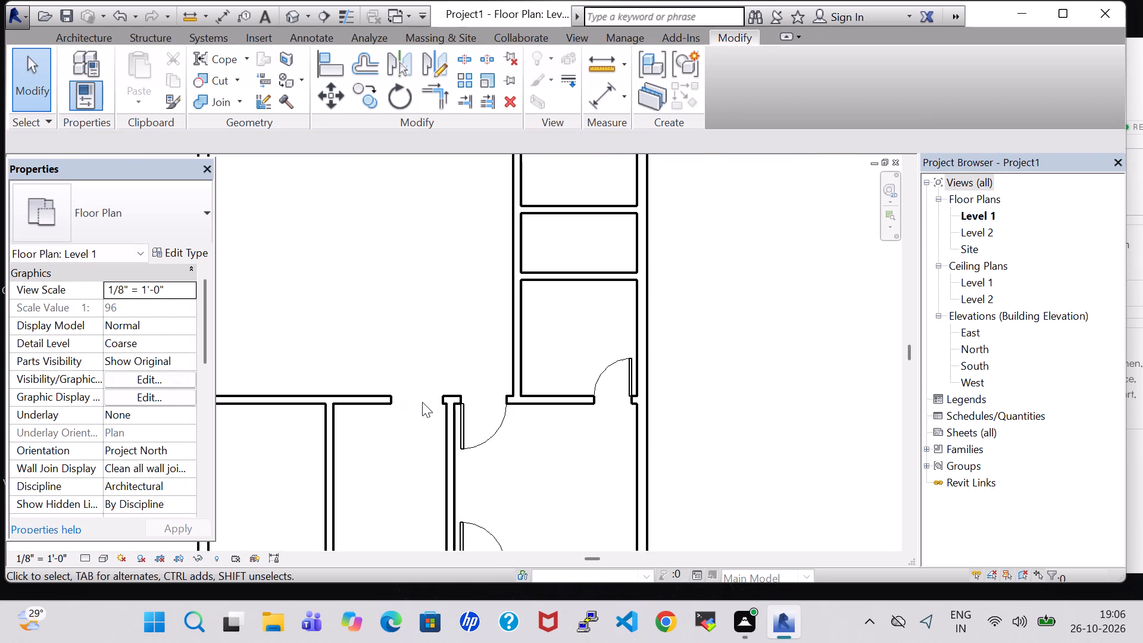
middle_click_drag(422, 402, 434, 470)
scroll(434, 470, "down", 1)
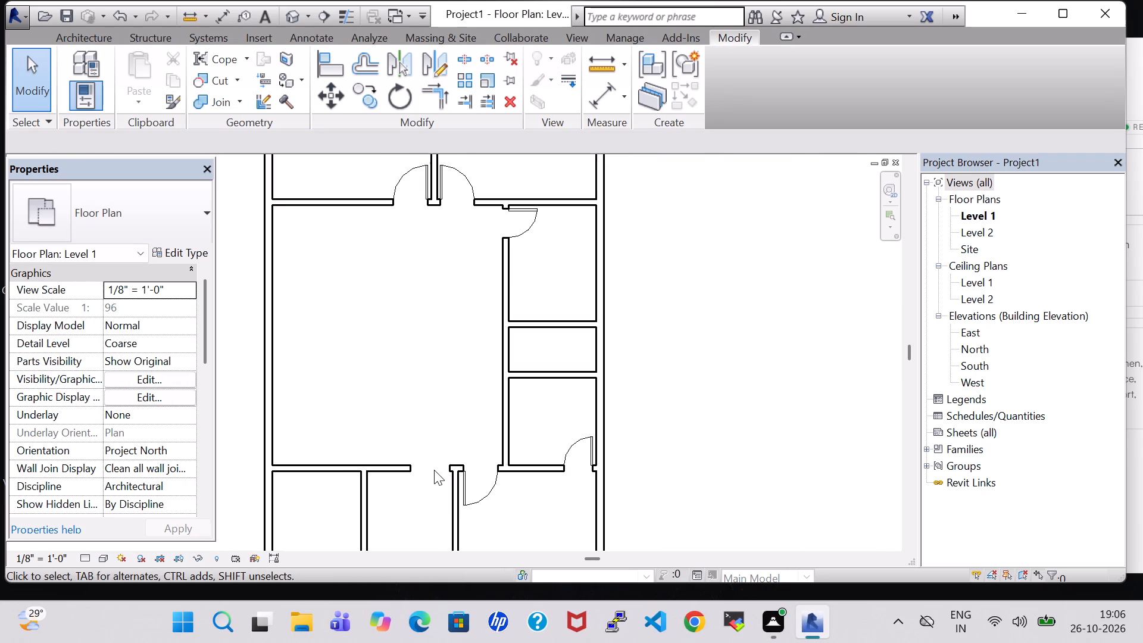
middle_click_drag(434, 470, 441, 469)
middle_click_drag(442, 469, 496, 433)
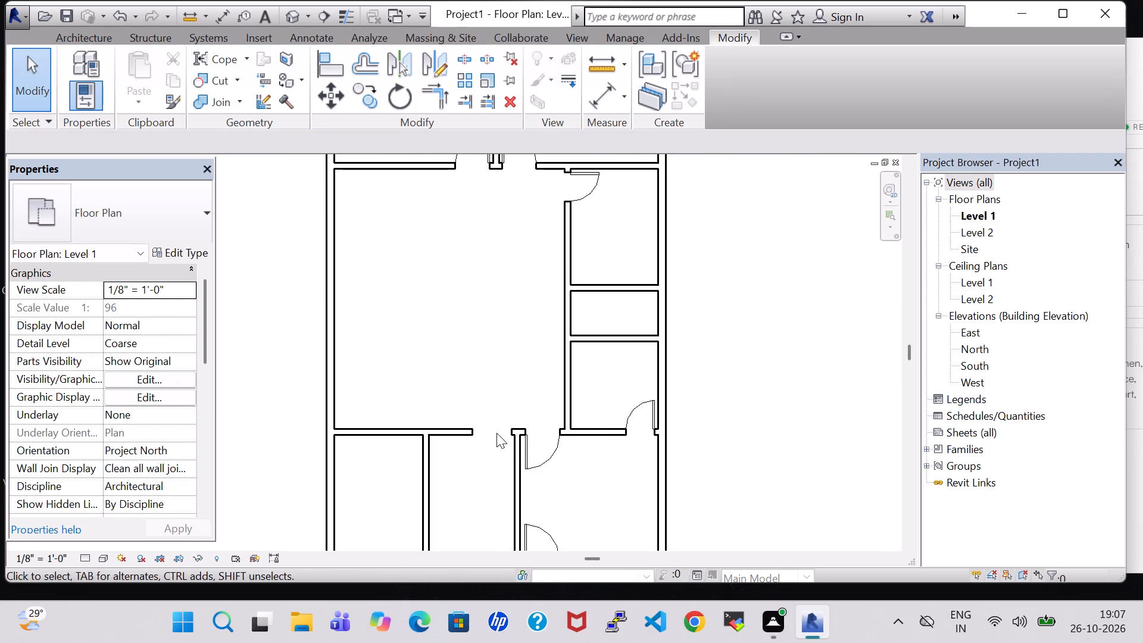
left_click(95, 32)
left_click(130, 57)
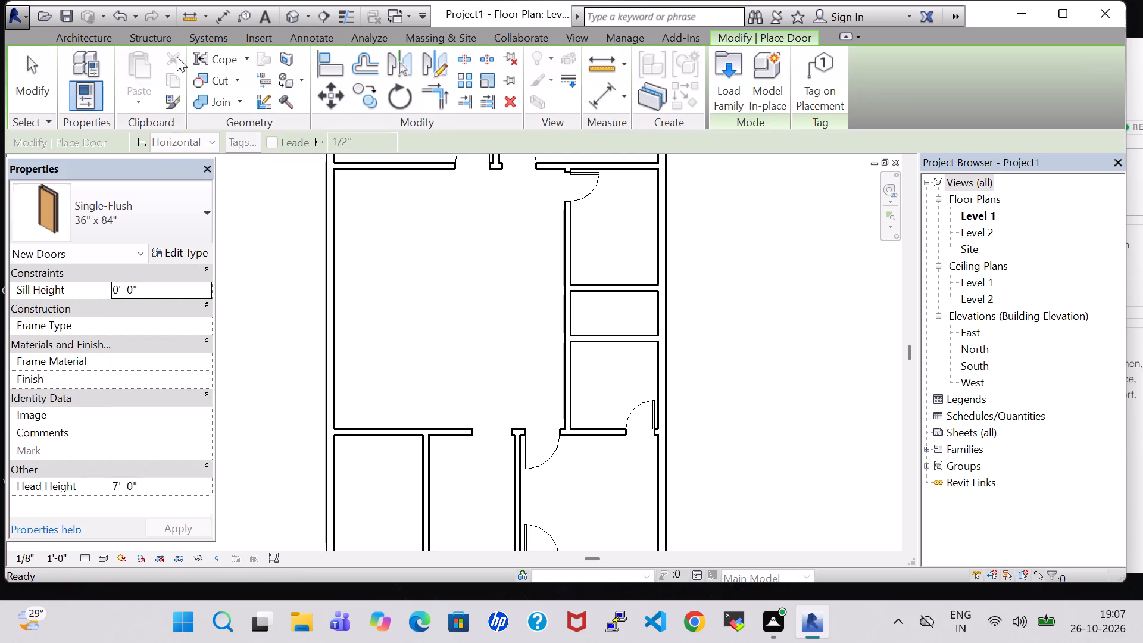
left_click(730, 85)
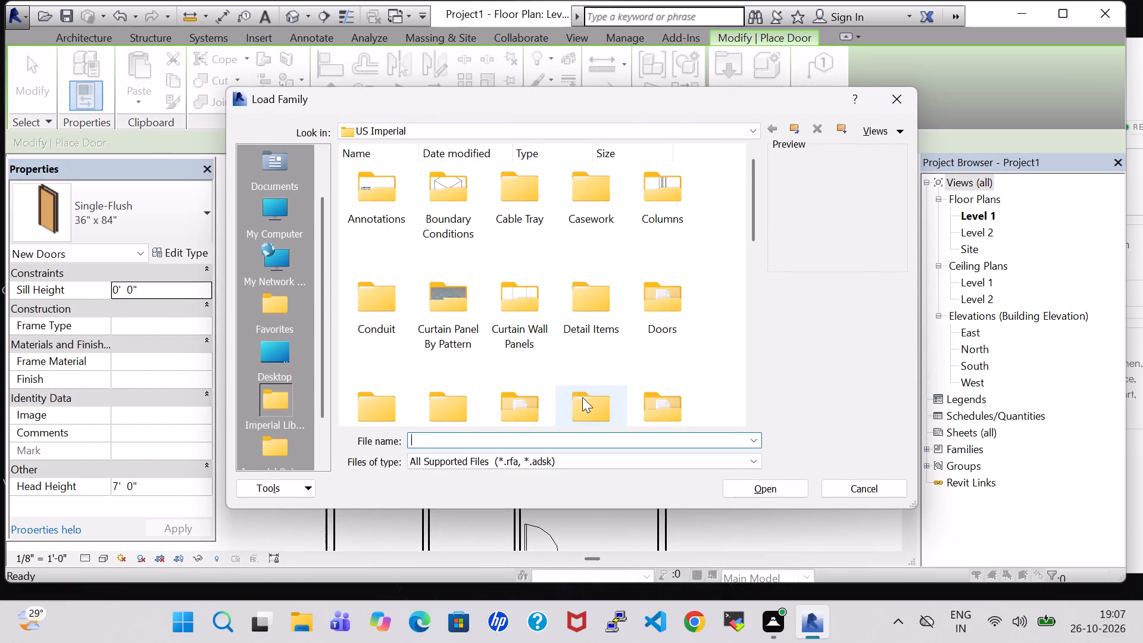
double_click(655, 325)
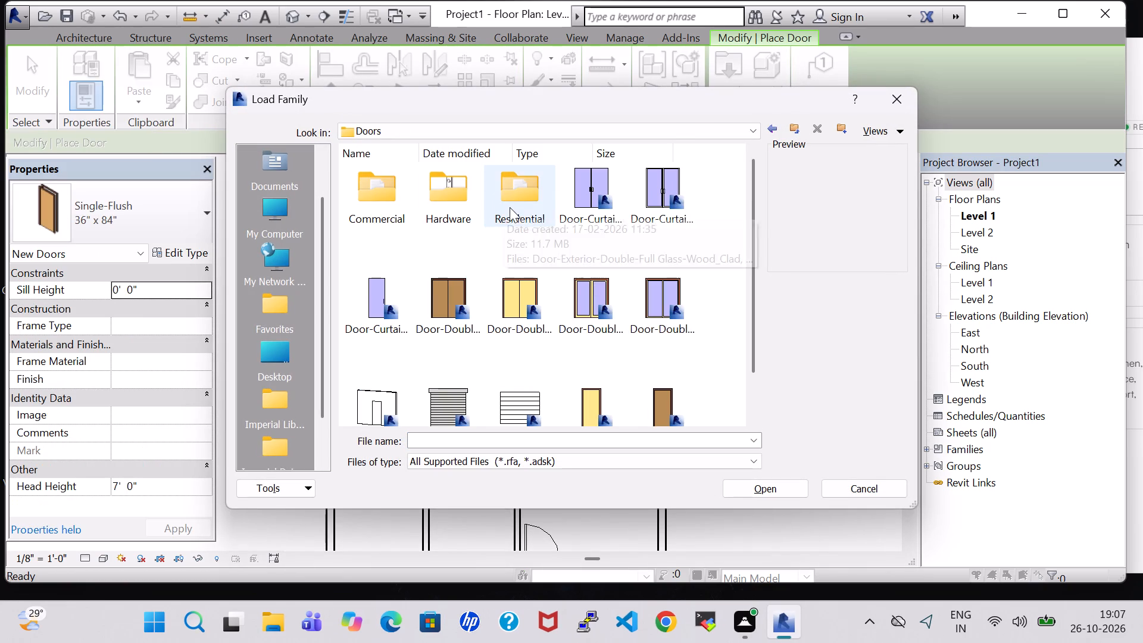
triple_click(510, 207)
left_click(584, 205)
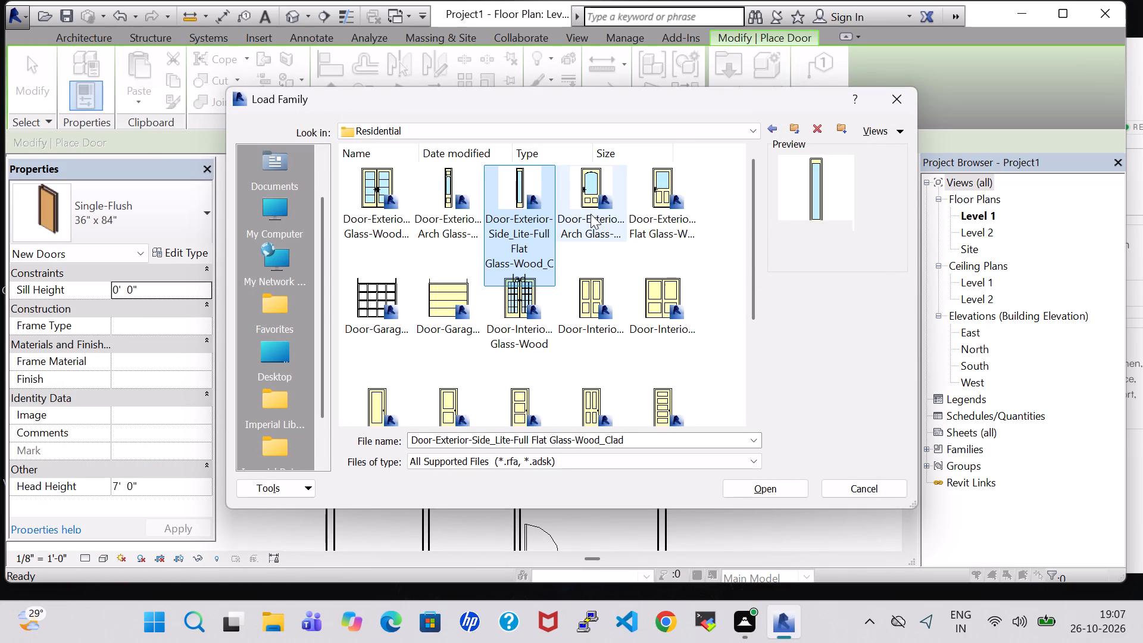
left_click(772, 484)
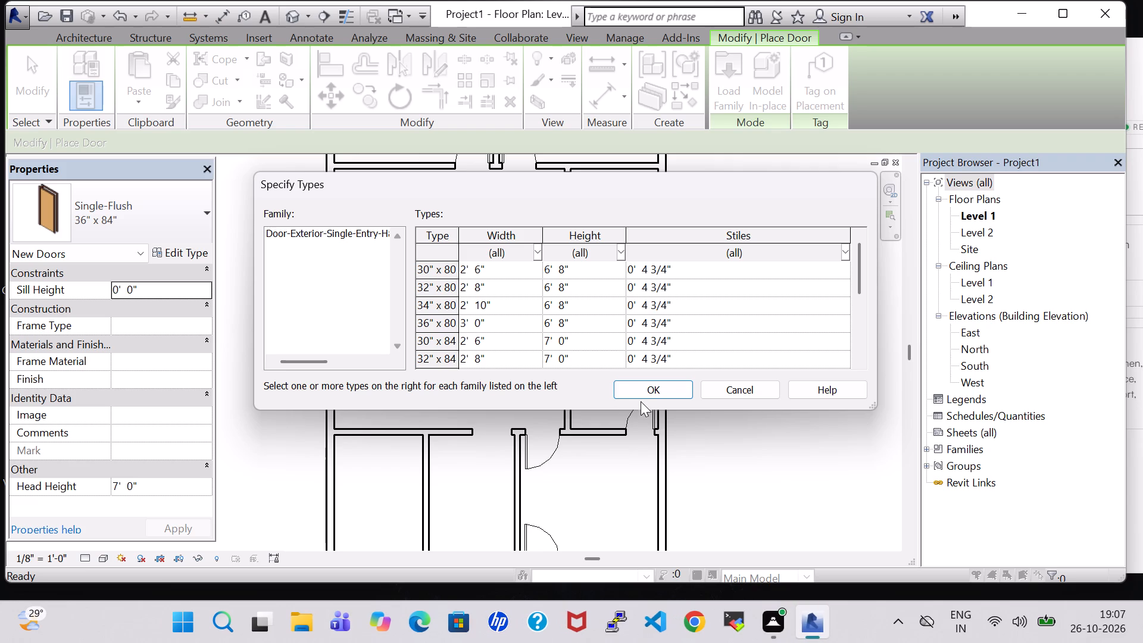
left_click(642, 399)
left_click(641, 388)
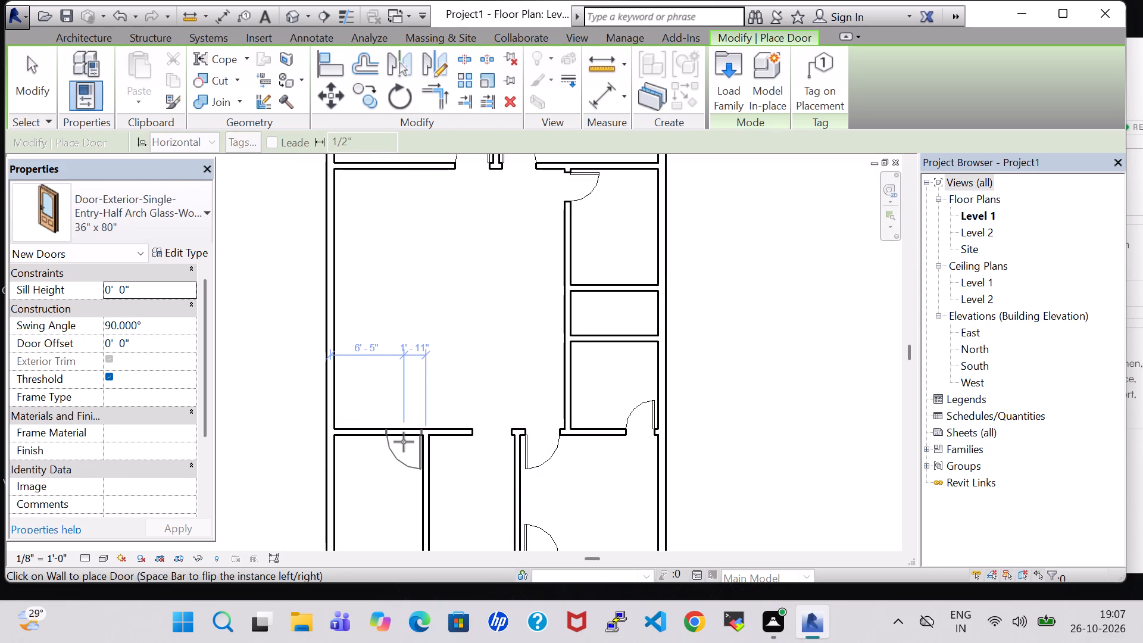
Place a 36" x 80" Half Arch Glass entry door between the large room and the bottom-left room, centred 6'-5" from the exterior wall.
left_click(404, 442)
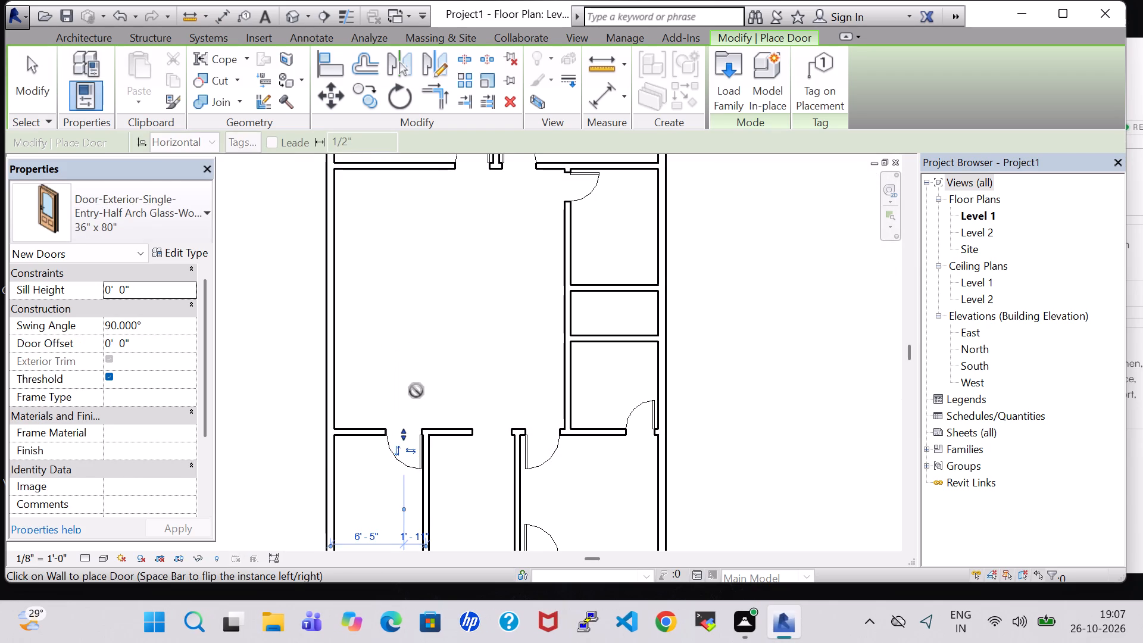
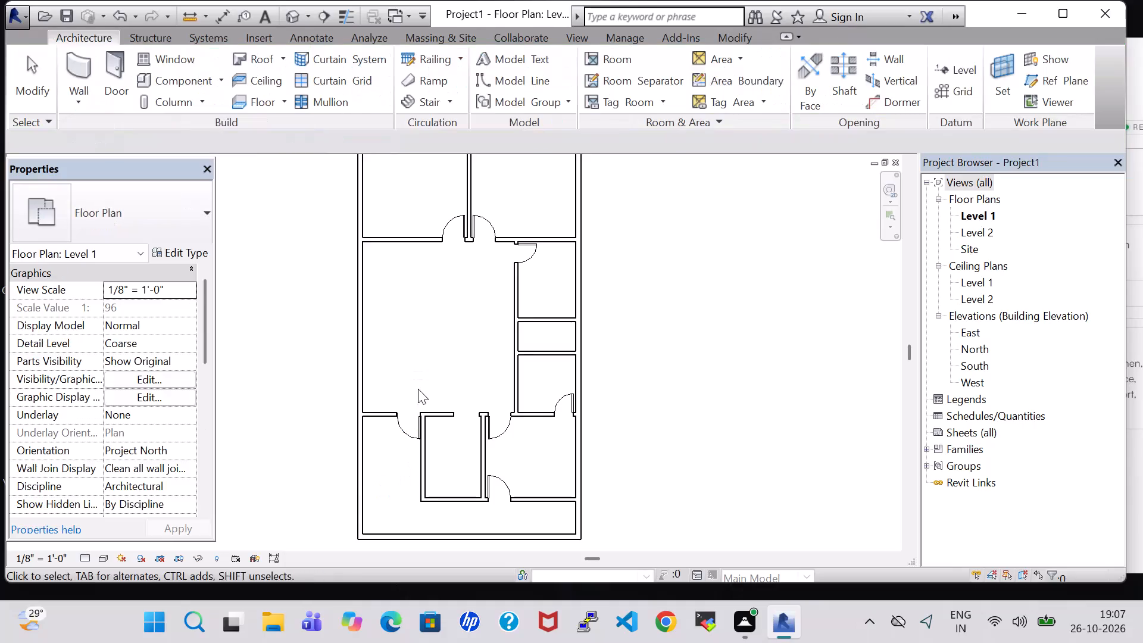
Nudge the Half Arch Glass entry door toward the exterior wall, centring it about 5'-11" from that wall.
left_click(407, 428)
key("Left")
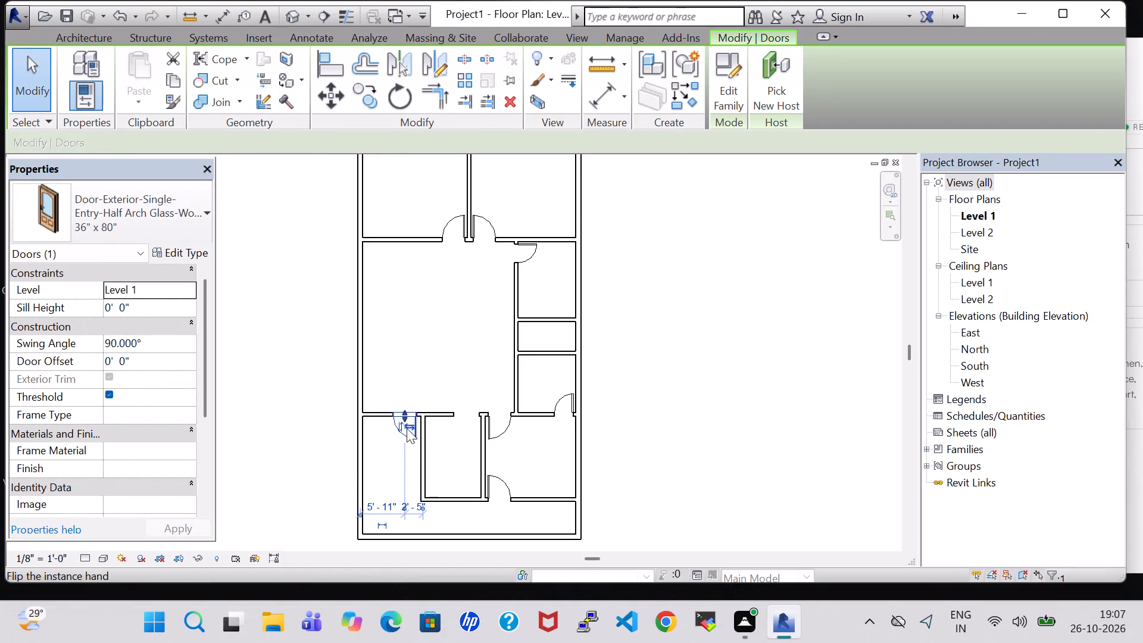
left_click(424, 347)
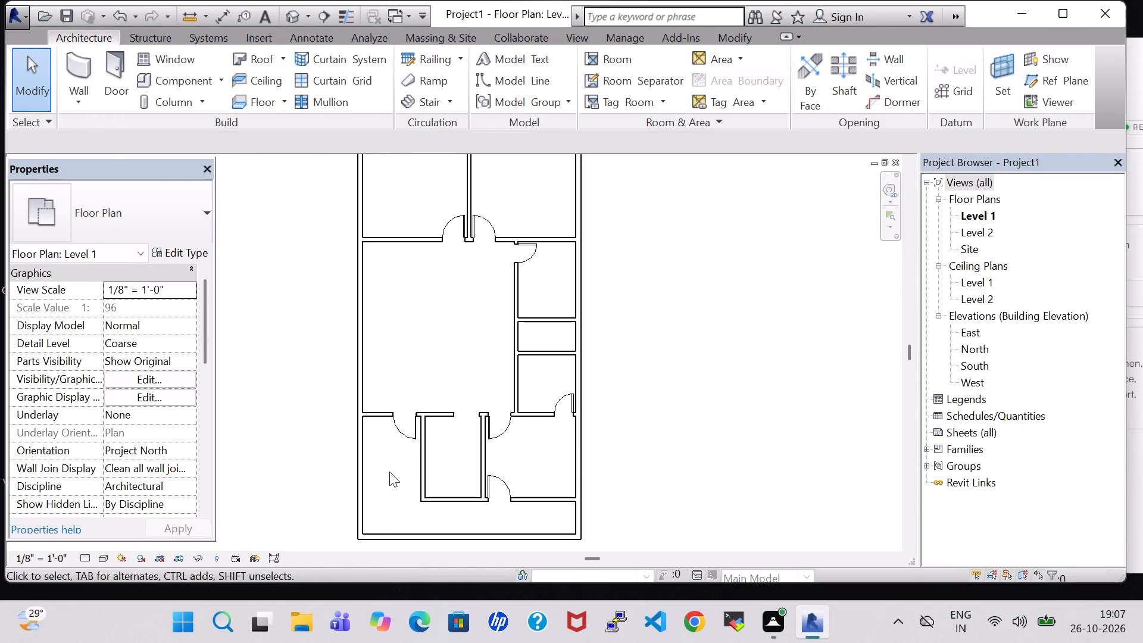
left_click(430, 460)
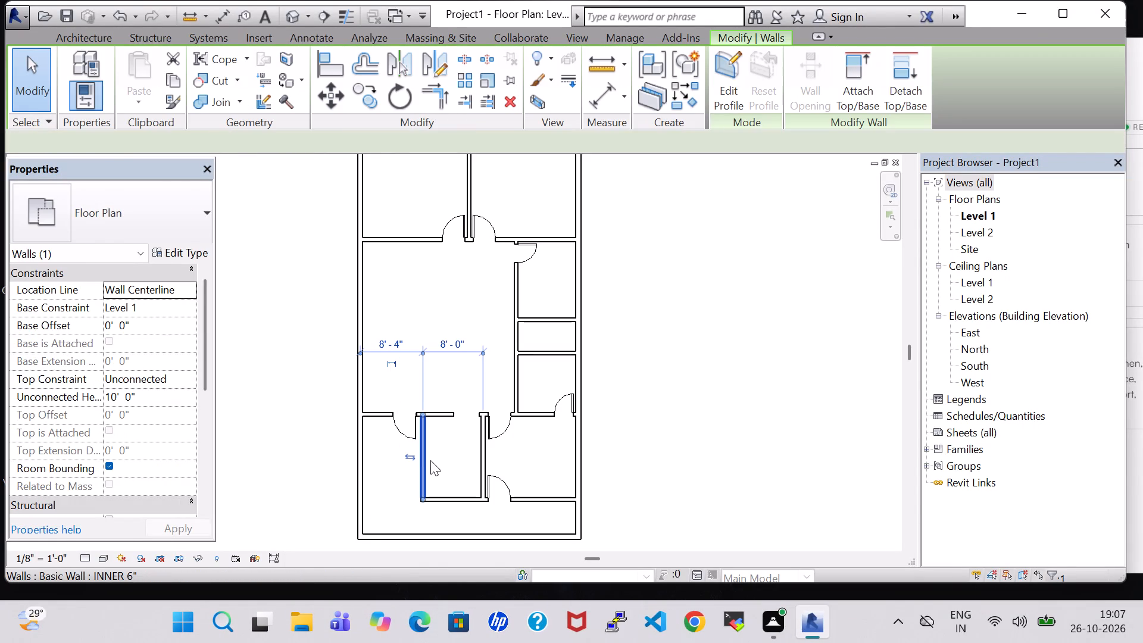
left_click(440, 304)
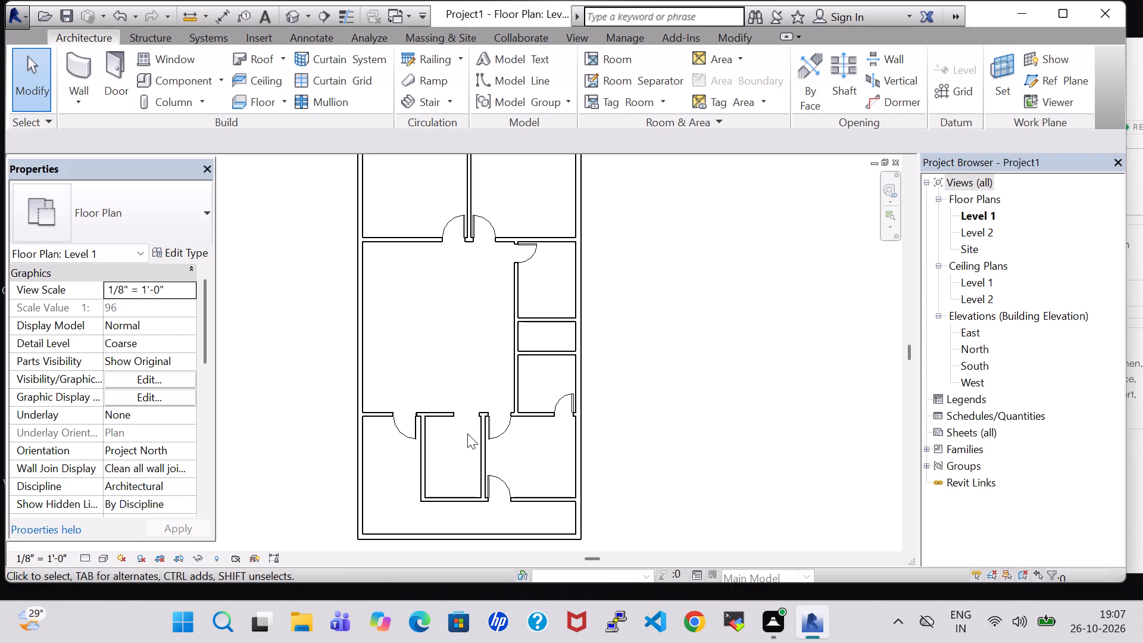
Nudge the wall piece beside the middle room's opening to the right, lining its end up with the room's right partition.
scroll(467, 433, "up", 8)
left_click(503, 379)
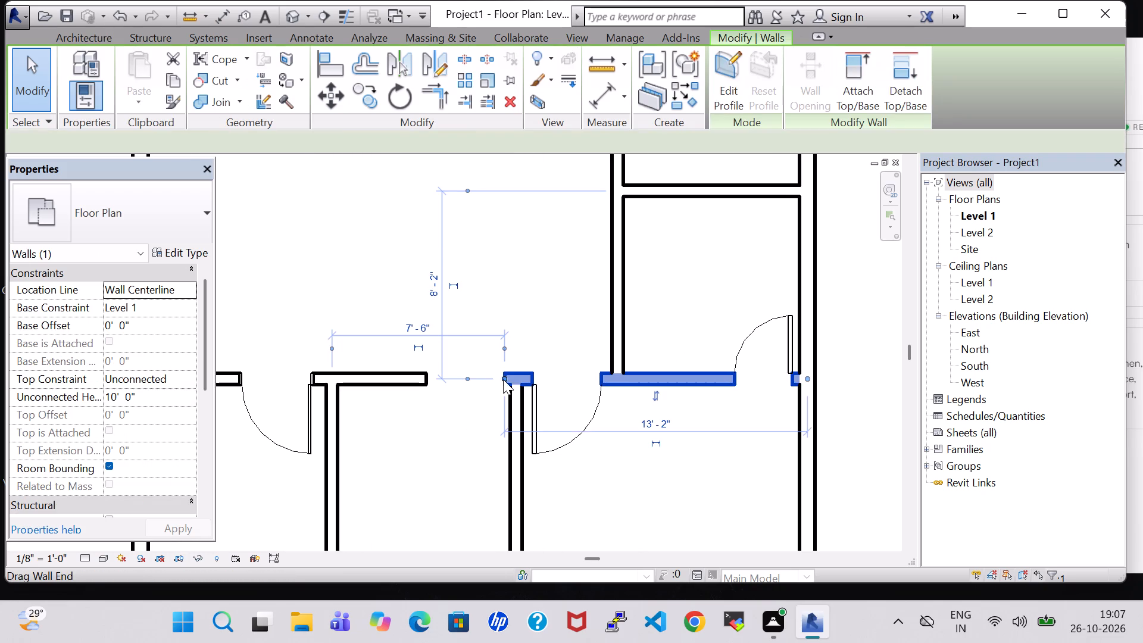
key("Right")
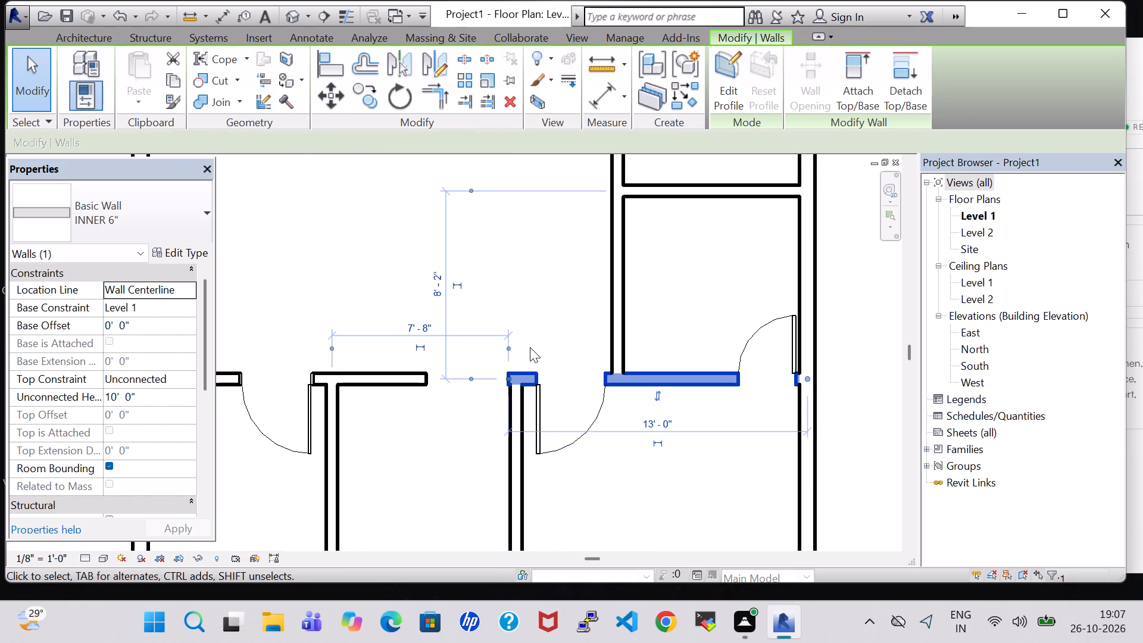
key("Right")
left_click(529, 321)
scroll(527, 319, "down", 3)
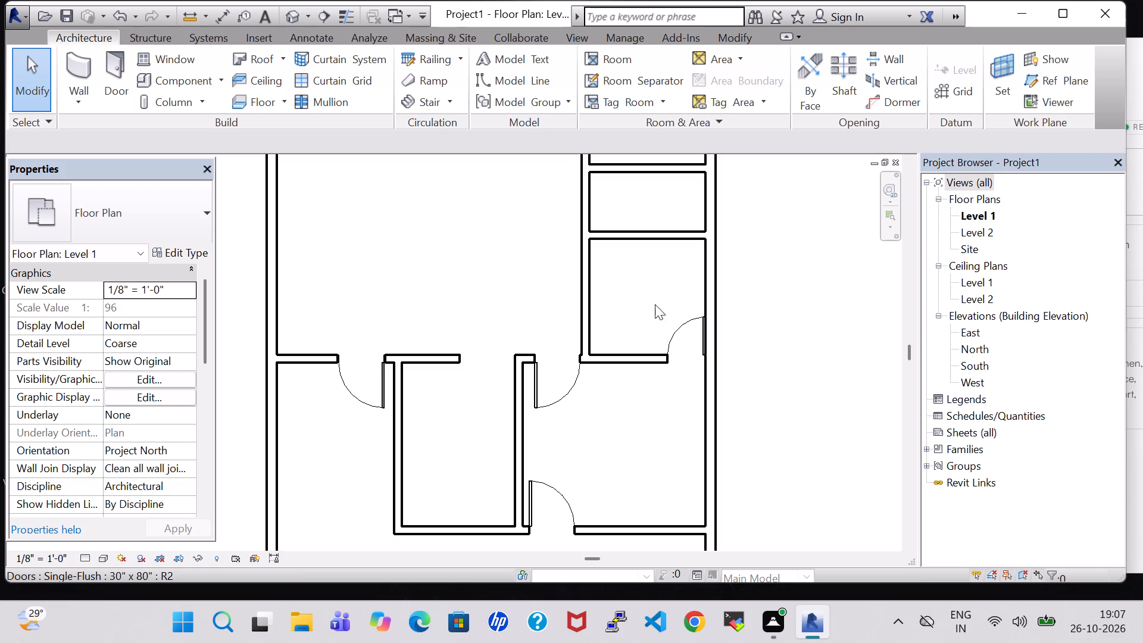
Open up the small room between the two right-hand rooms by splitting its left partition at both cross walls and deleting the piece between.
middle_click_drag(649, 274, 660, 458)
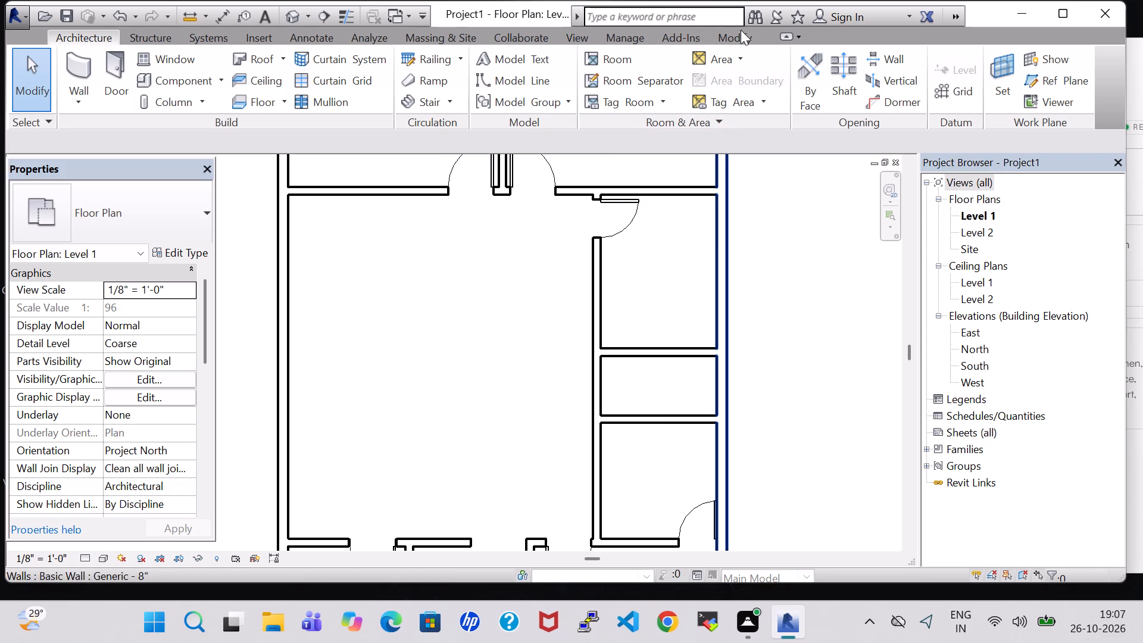
left_click(741, 30)
left_click(739, 40)
left_click(476, 55)
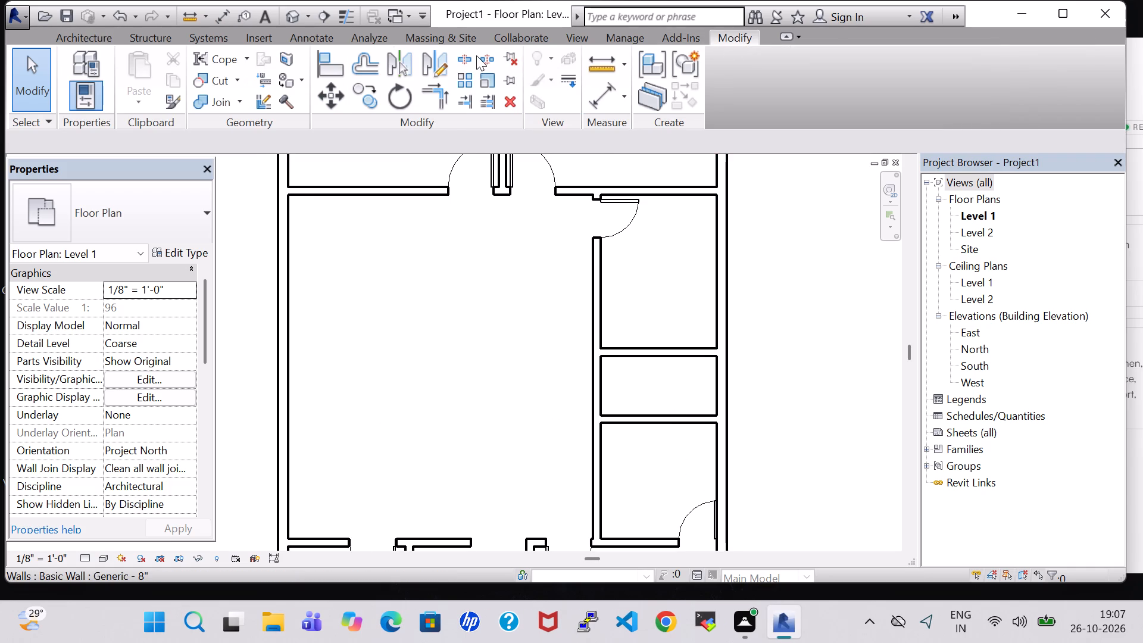
left_click(466, 56)
left_click(602, 351)
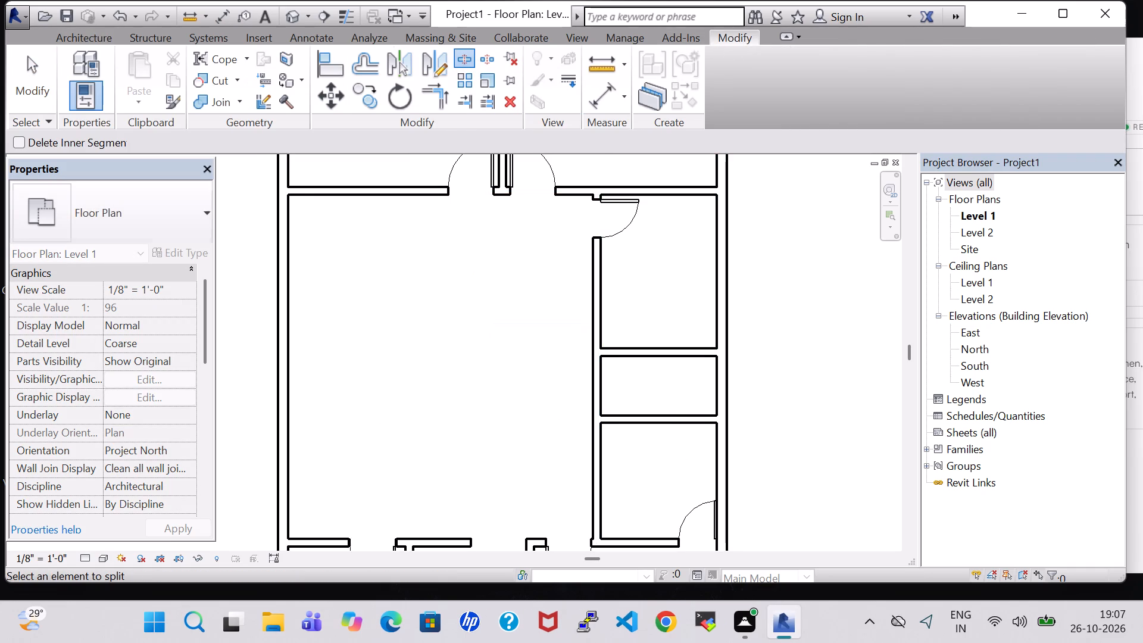
left_click(602, 416)
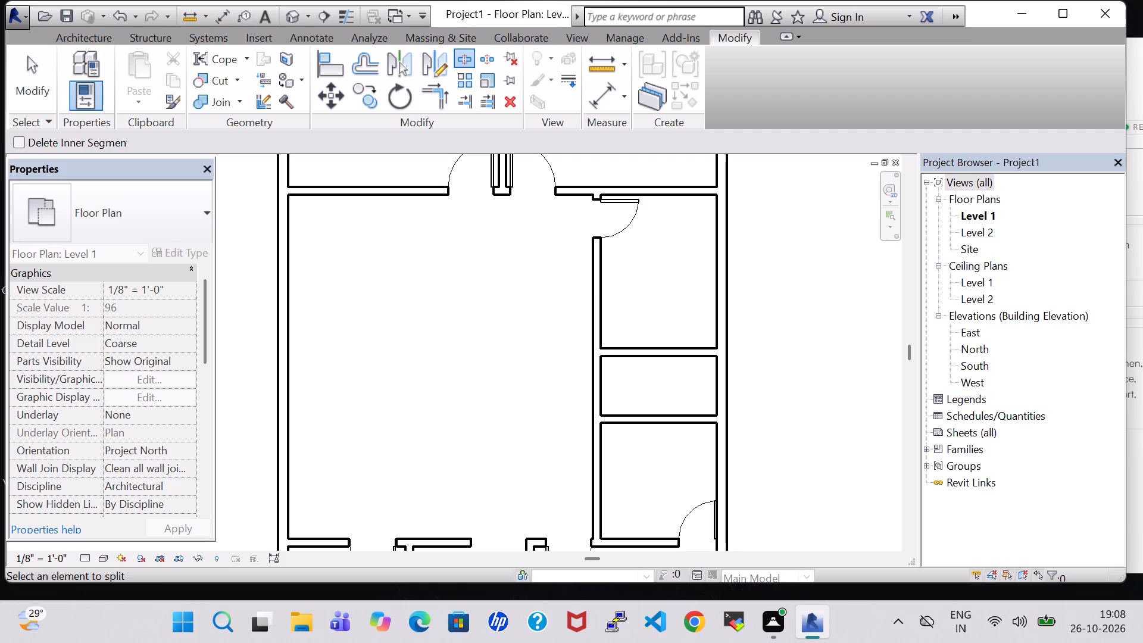
key("Escape")
key("Escape")
left_click(595, 393)
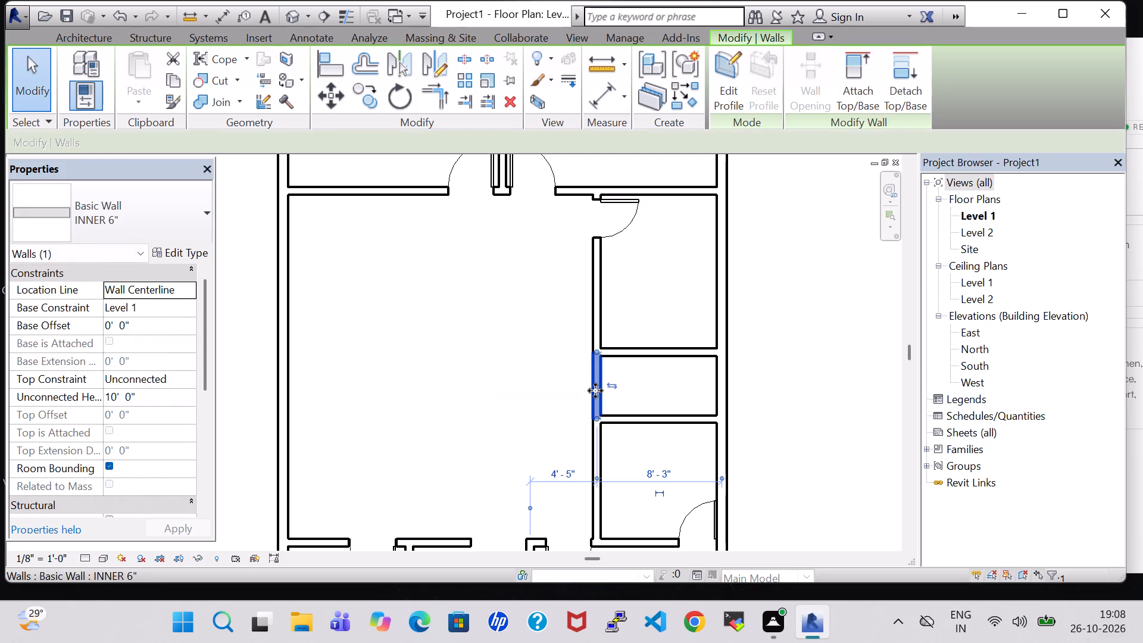
key("Delete")
left_click(773, 382)
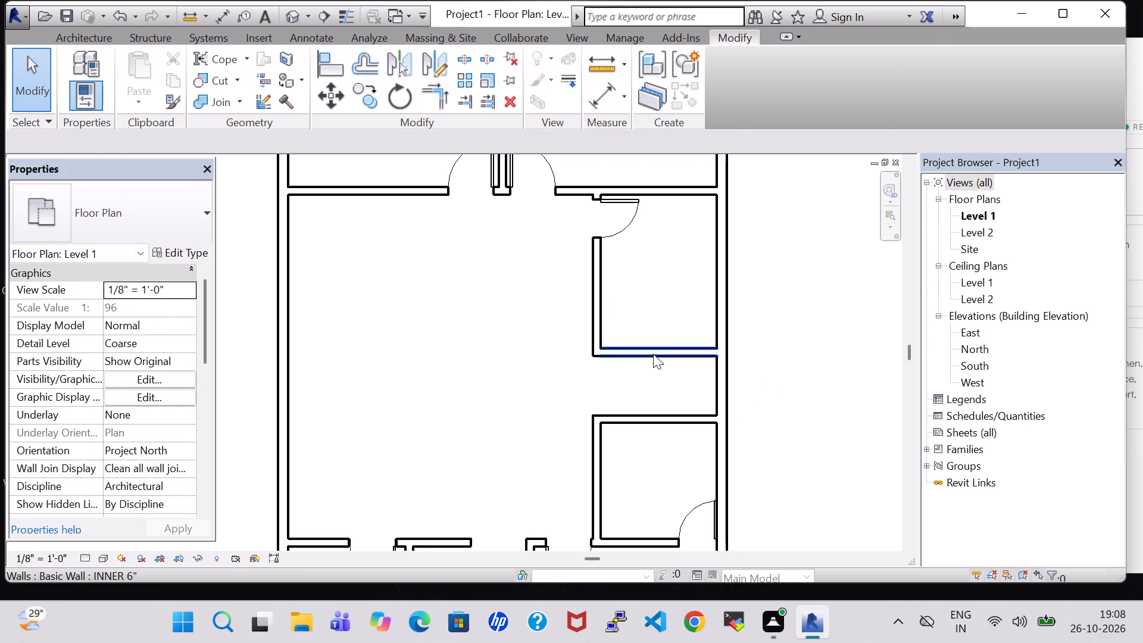
left_click(653, 354)
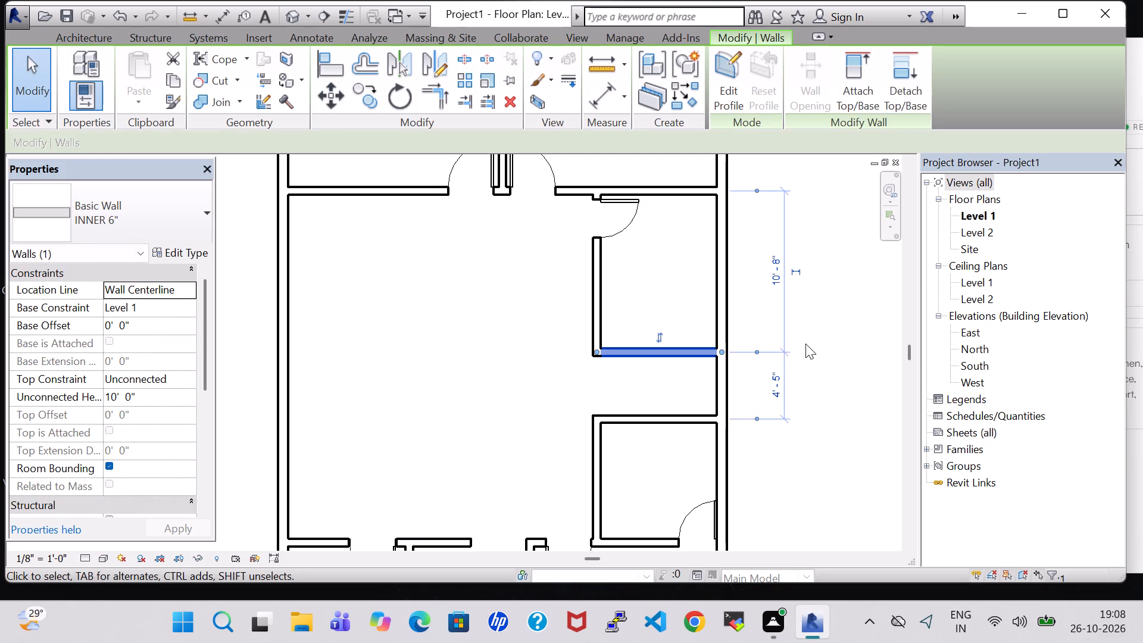
left_click(805, 344)
Draw a 4'-5" room separation line across the open side of the small right-hand space, between the two partition corners.
scroll(805, 342, "down", 2)
middle_click_drag(800, 341, 755, 317)
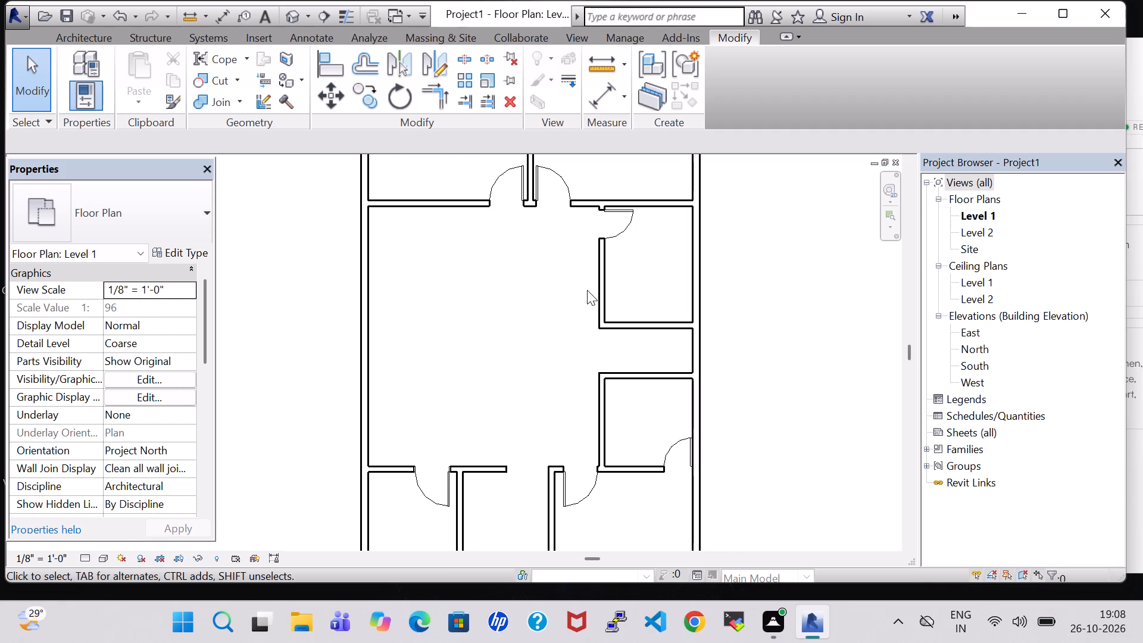
middle_click_drag(584, 290, 520, 299)
scroll(520, 299, "down", 1)
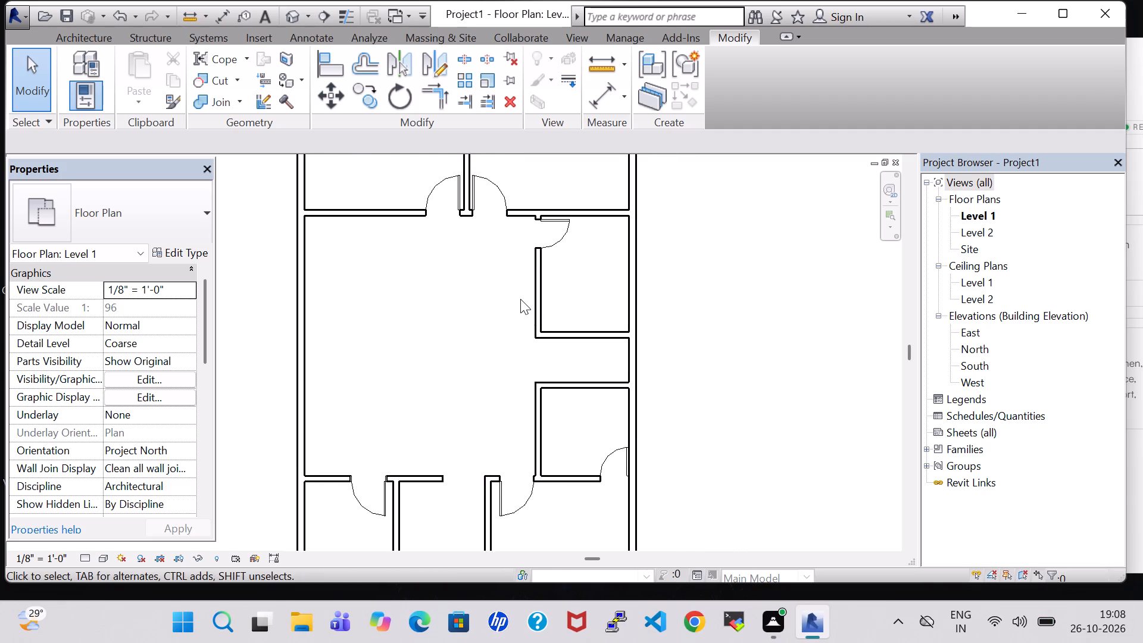
scroll(520, 299, "down", 2)
middle_click_drag(520, 299, 520, 273)
scroll(520, 266, "up", 1)
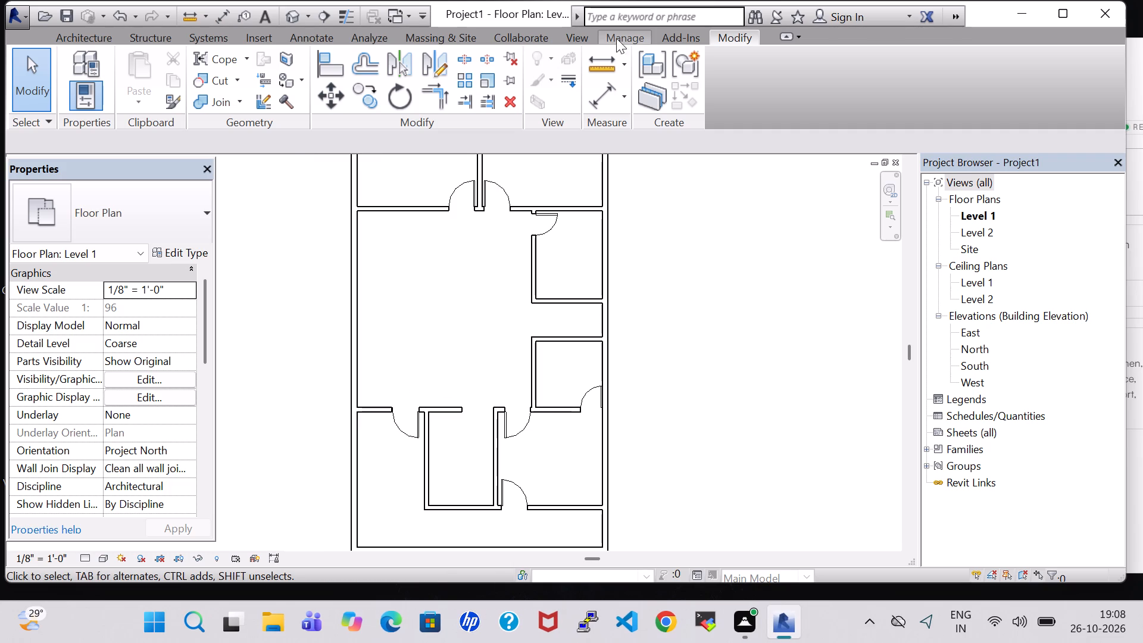
left_click(99, 33)
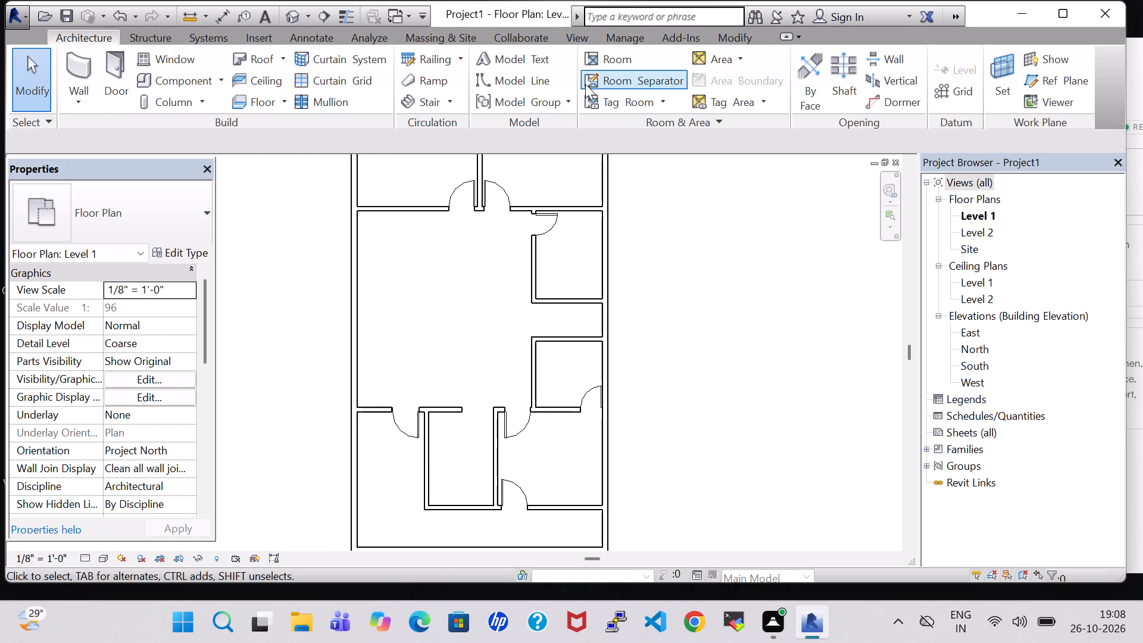
left_click(620, 84)
scroll(545, 310, "up", 7)
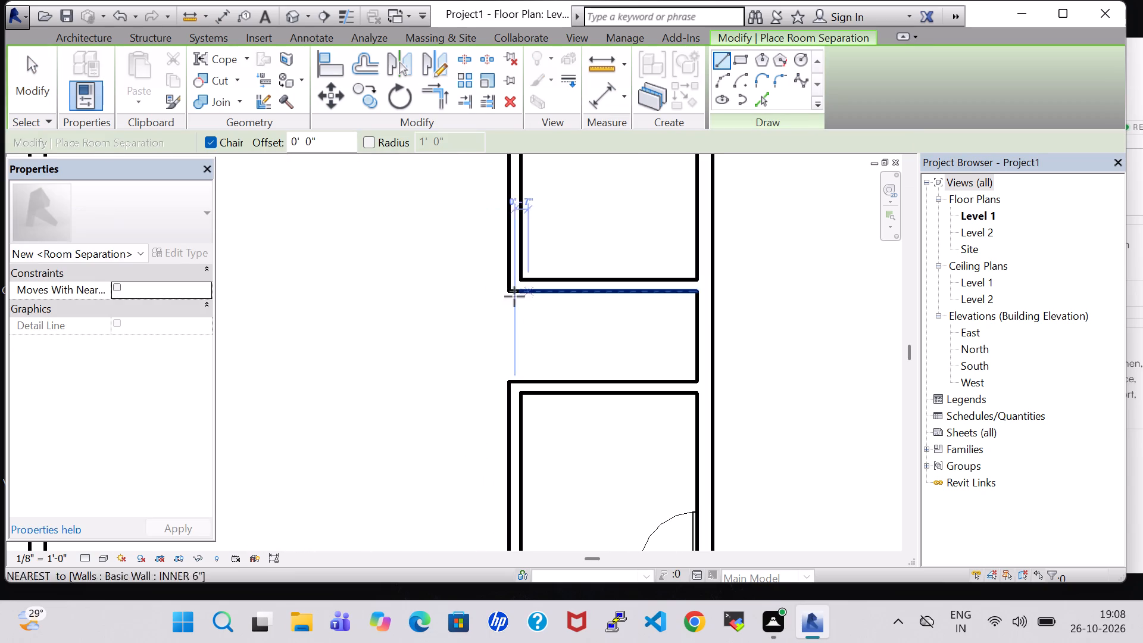
left_click(509, 292)
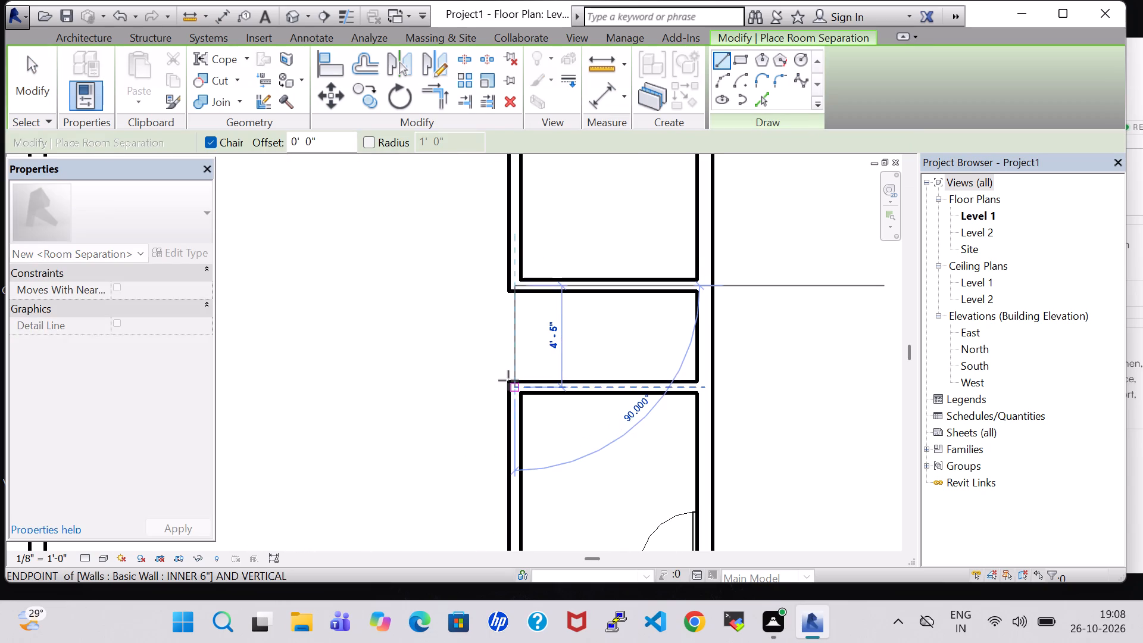
left_click(508, 380)
key("Escape")
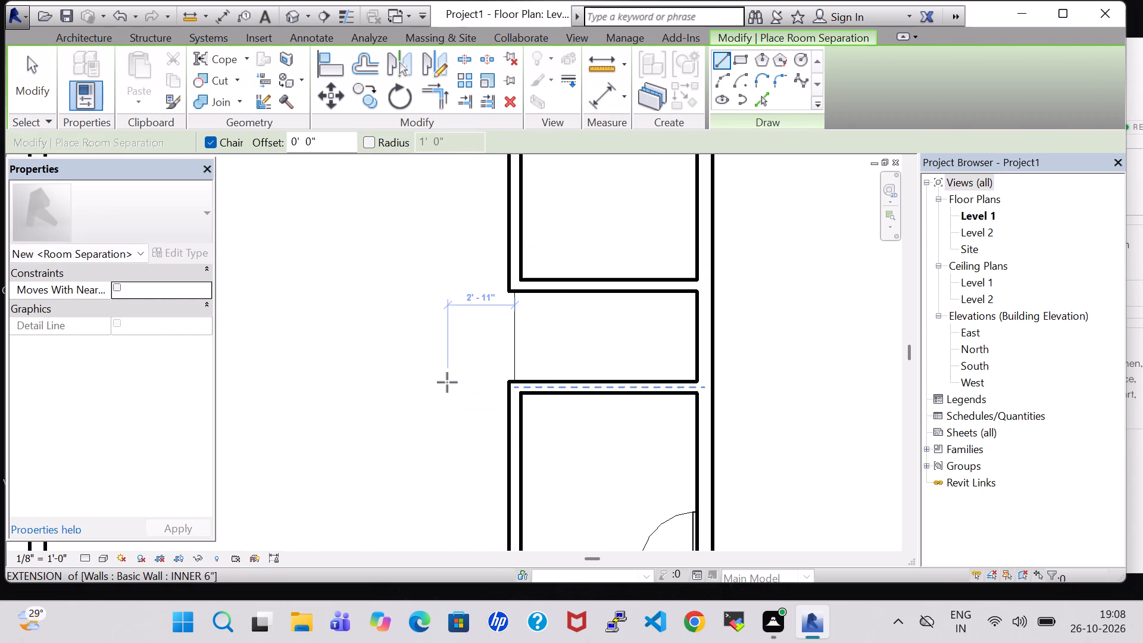
key("Escape")
Review the whole floor plan's rooms, doors and openings.
scroll(444, 339, "down", 7)
middle_click_drag(442, 330, 456, 378)
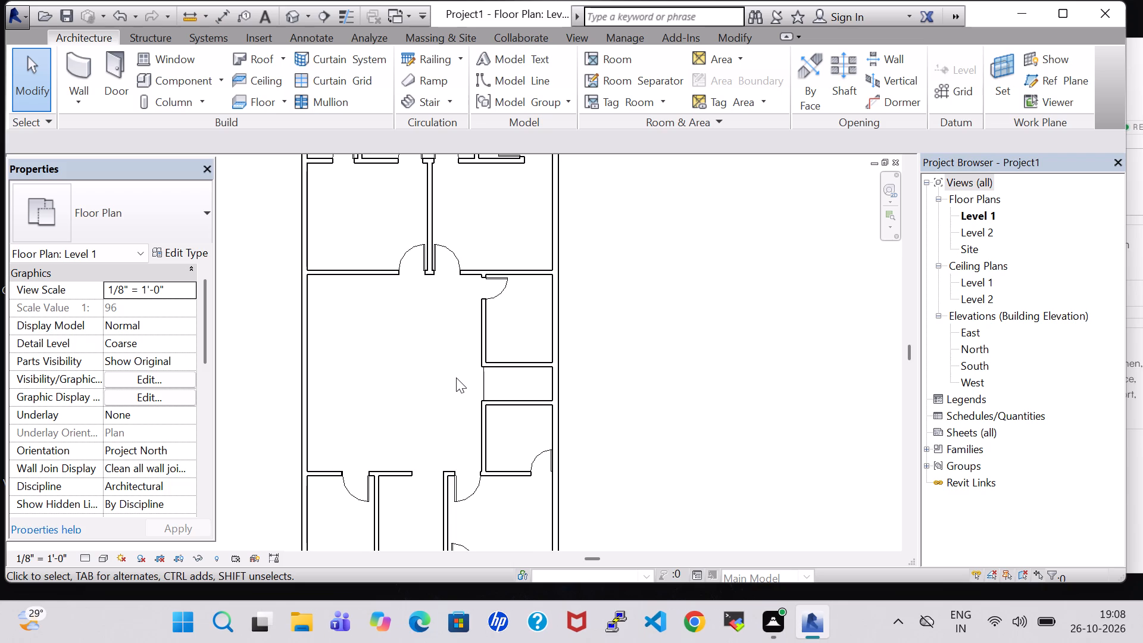
scroll(313, 362, "down", 3)
middle_click_drag(529, 360, 669, 349)
scroll(676, 329, "down", 1)
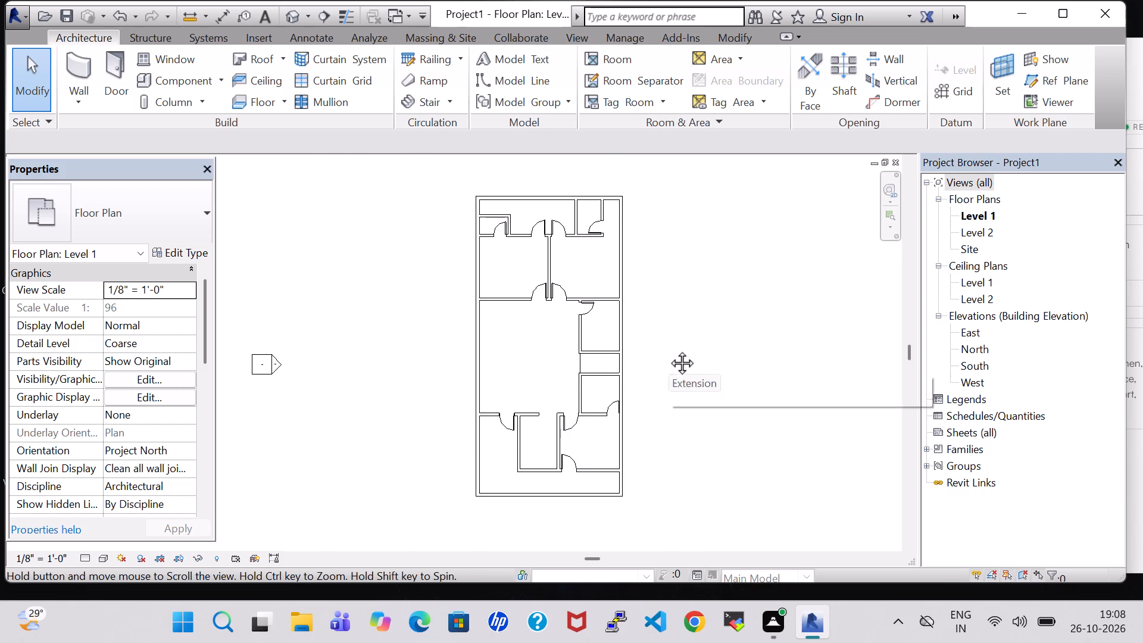
middle_click_drag(669, 349, 657, 345)
scroll(646, 339, "up", 3)
scroll(643, 388, "up", 1)
middle_click_drag(643, 388, 671, 295)
scroll(671, 295, "down", 1)
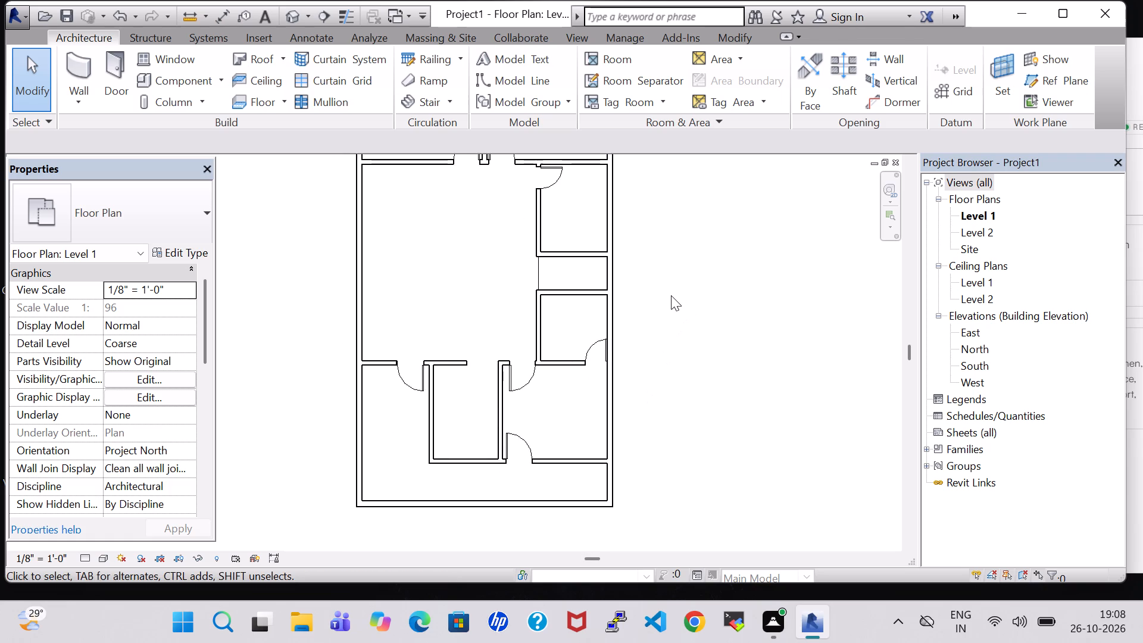
scroll(671, 295, "down", 1)
middle_click_drag(671, 295, 669, 401)
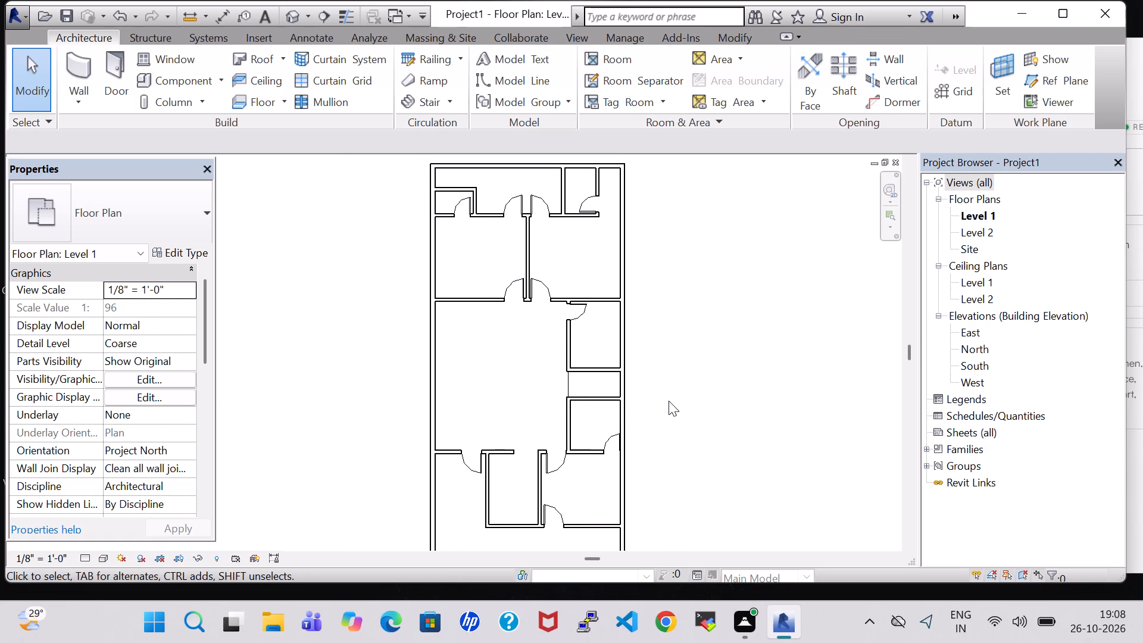
scroll(669, 401, "down", 1)
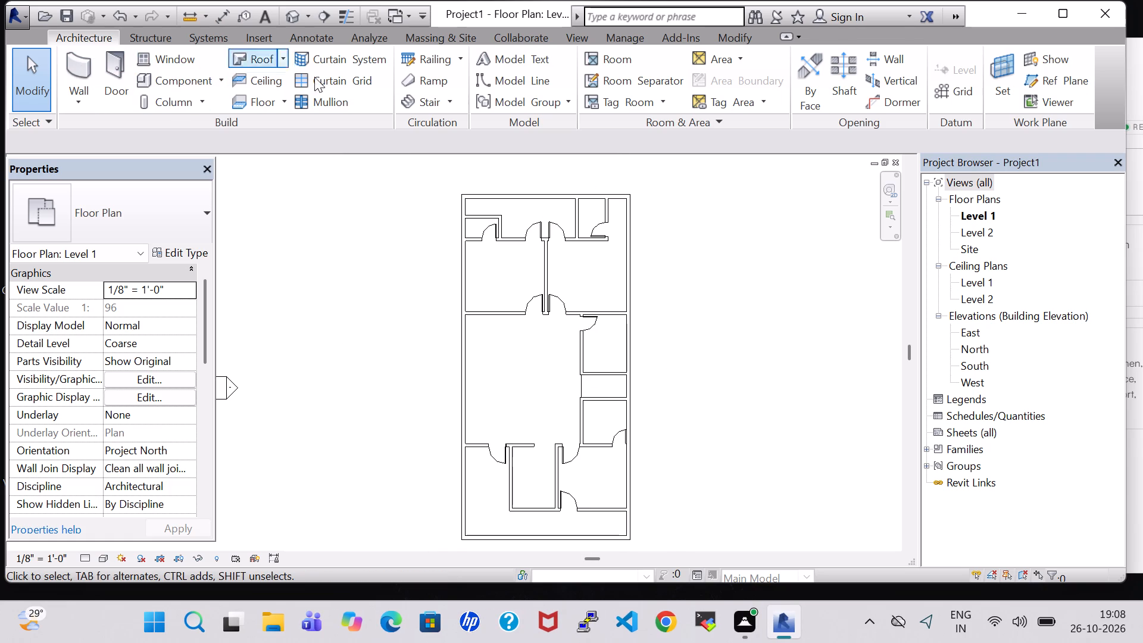
Load the Casement 3x3 with Trim family from the Windows folder of the US Imperial library for window placement.
left_click(176, 67)
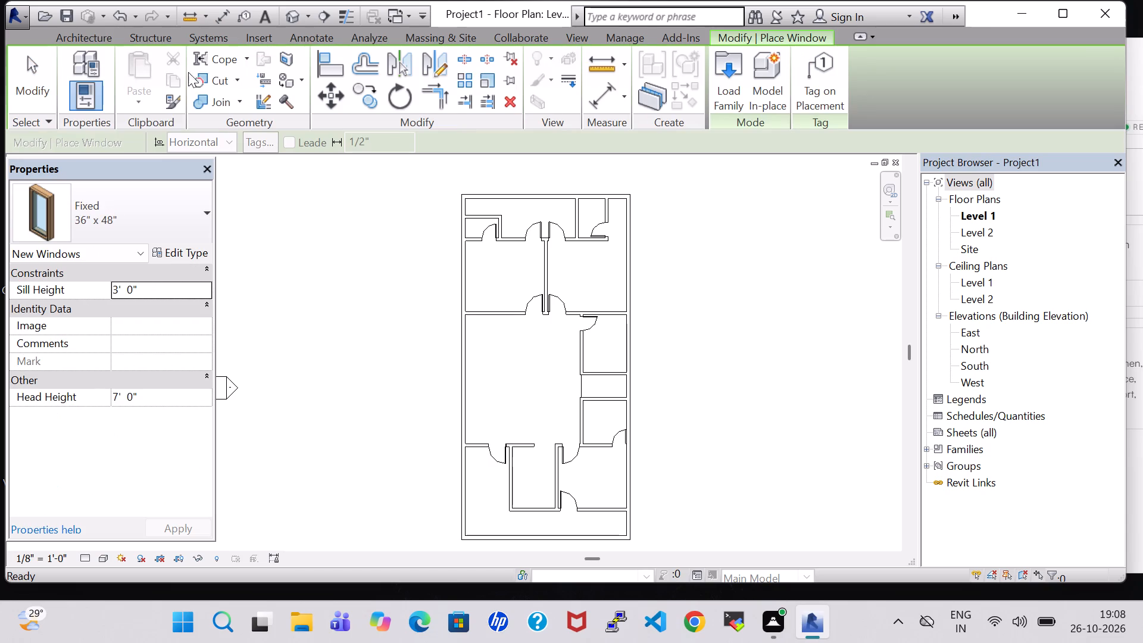
left_click(717, 85)
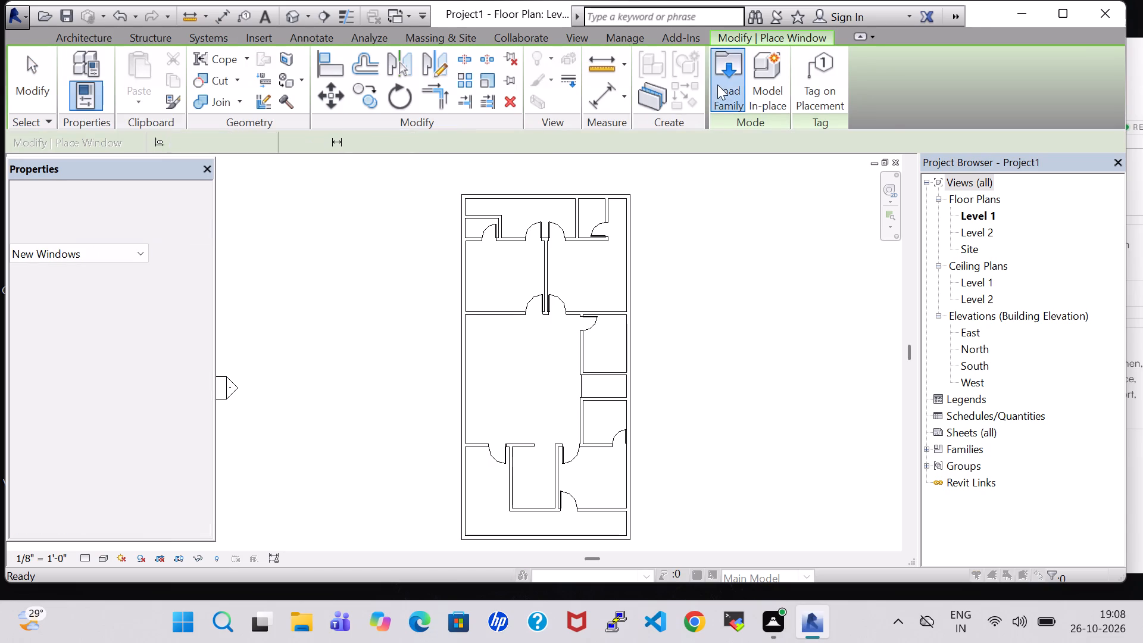
left_click(661, 407)
key("w")
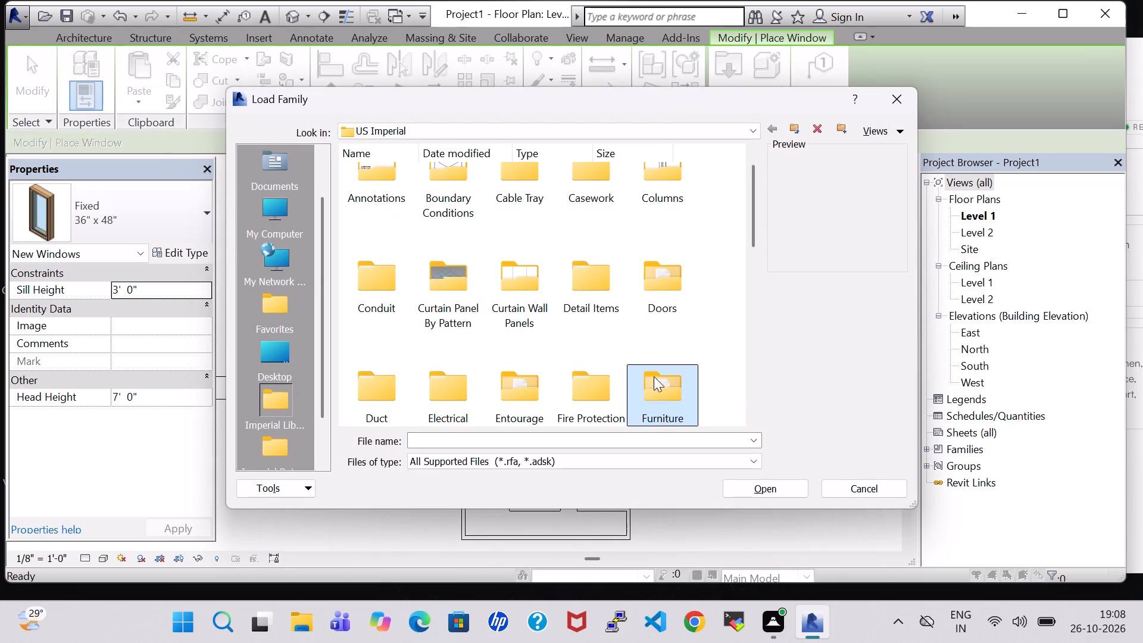
double_click(522, 366)
left_click(513, 222)
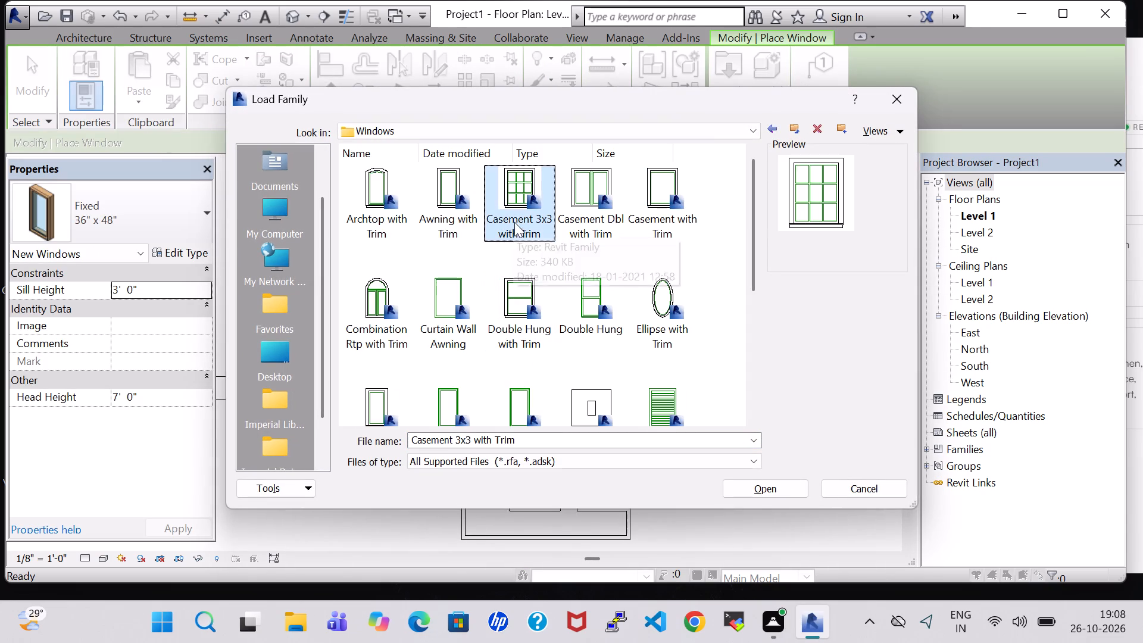
left_click(788, 480)
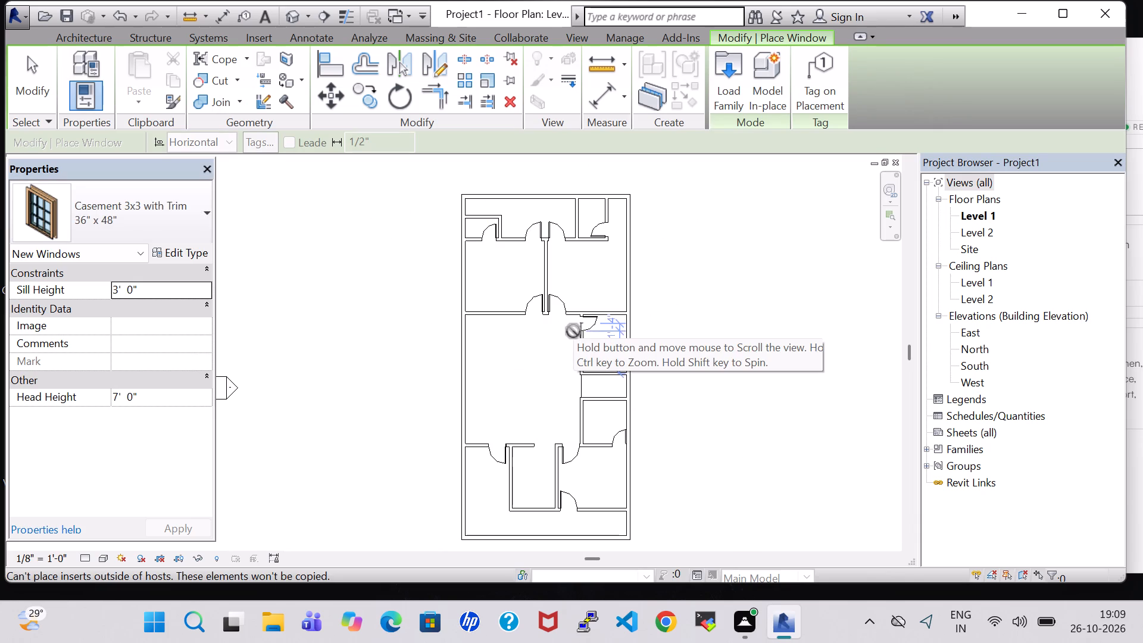
Place 36" x 48" casement windows in the upper-left room's top wall, 2'-0" from the closet partition, and the upper-right room's exterior wall, 7'-6" above its lower wall.
scroll(573, 331, "up", 1)
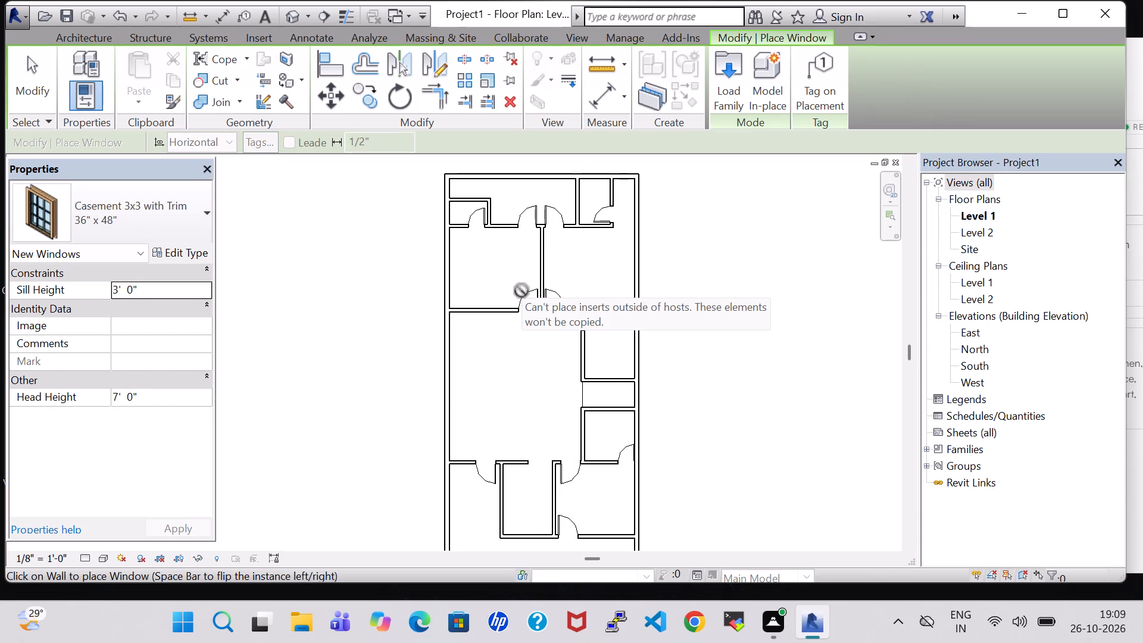
scroll(521, 291, "up", 4)
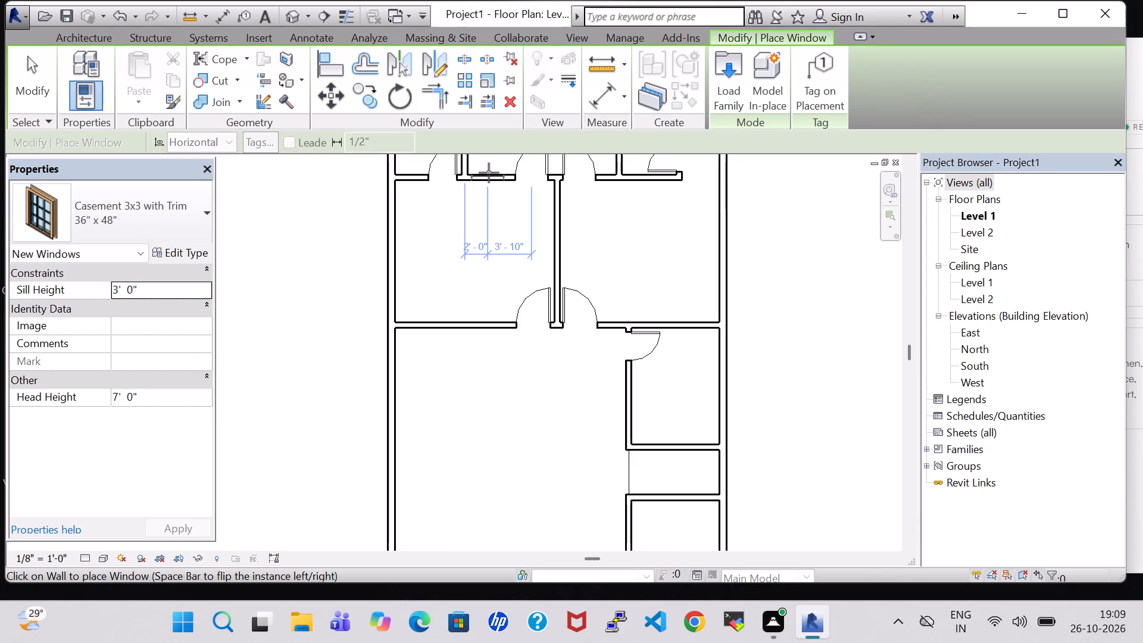
left_click(489, 173)
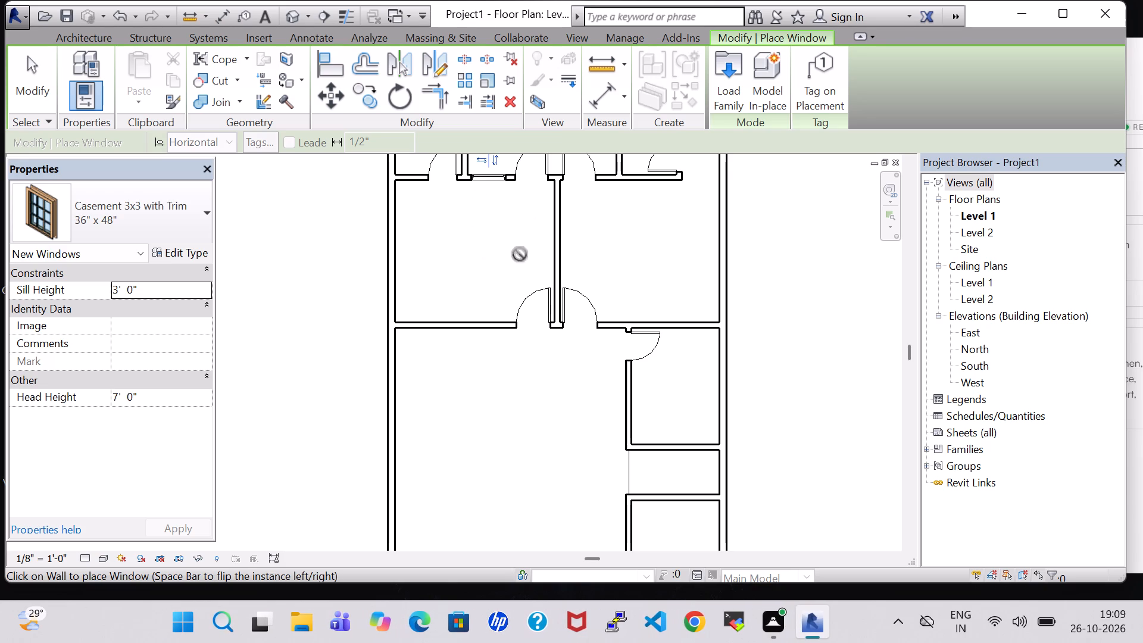
left_click(726, 239)
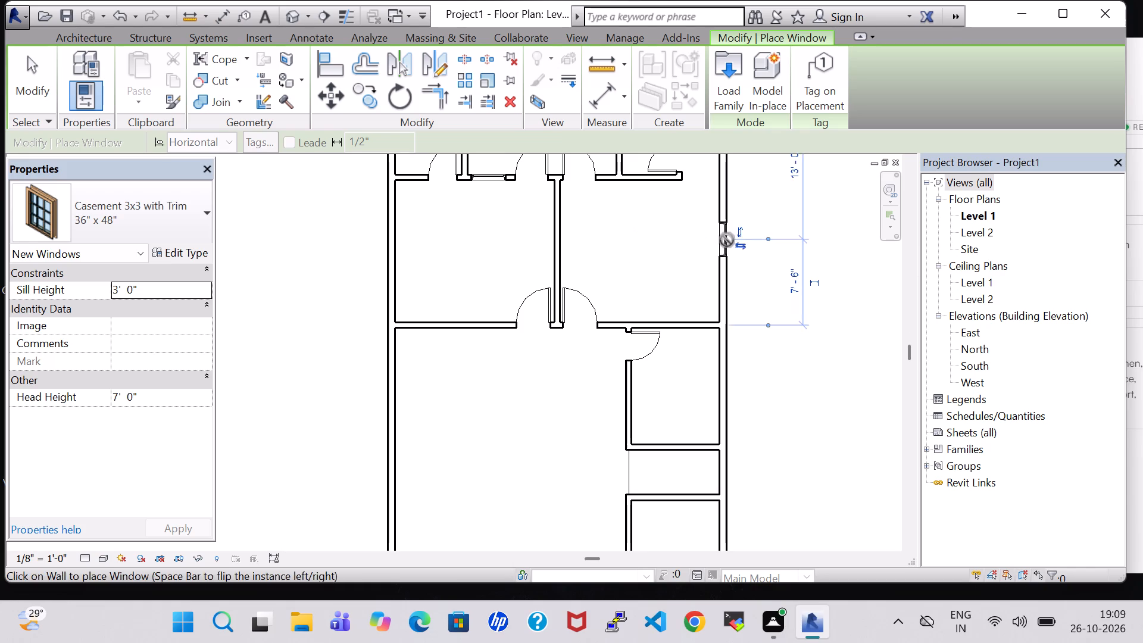
Place casement windows: lower-right room's bottom wall, 3'-11" from the exterior wall; small lower room's bottom wall, centred; hall's left wall, 13'-4" above its lower wall.
middle_click_drag(727, 245, 729, 346)
scroll(729, 346, "down", 3)
middle_click_drag(727, 346, 676, 252)
middle_click(732, 402)
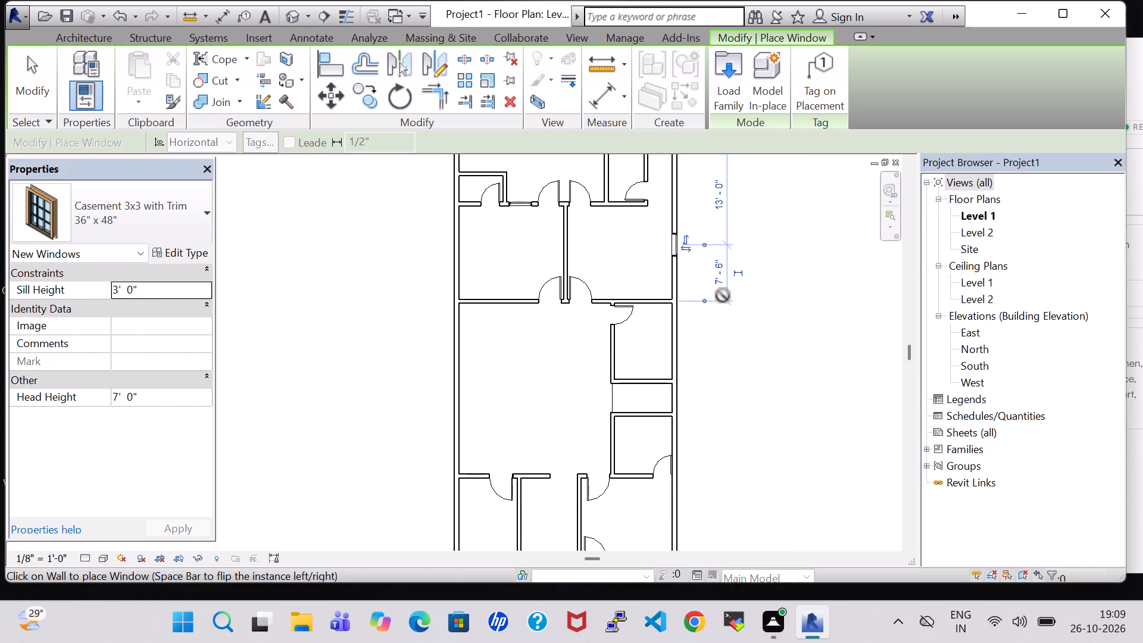
middle_click_drag(685, 453, 670, 273)
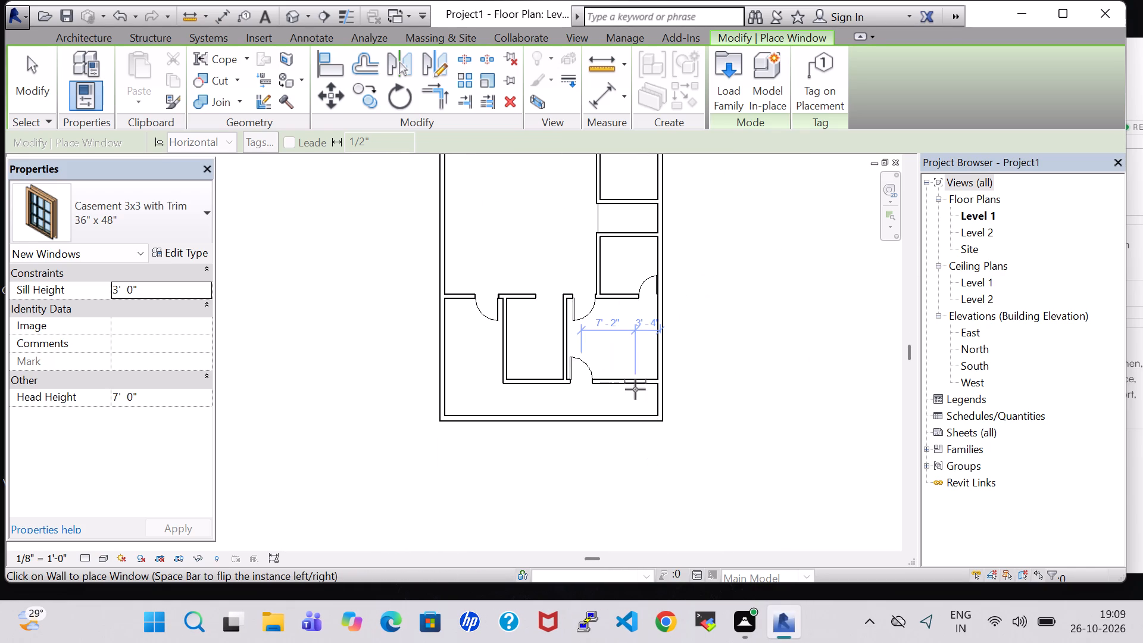
left_click(631, 389)
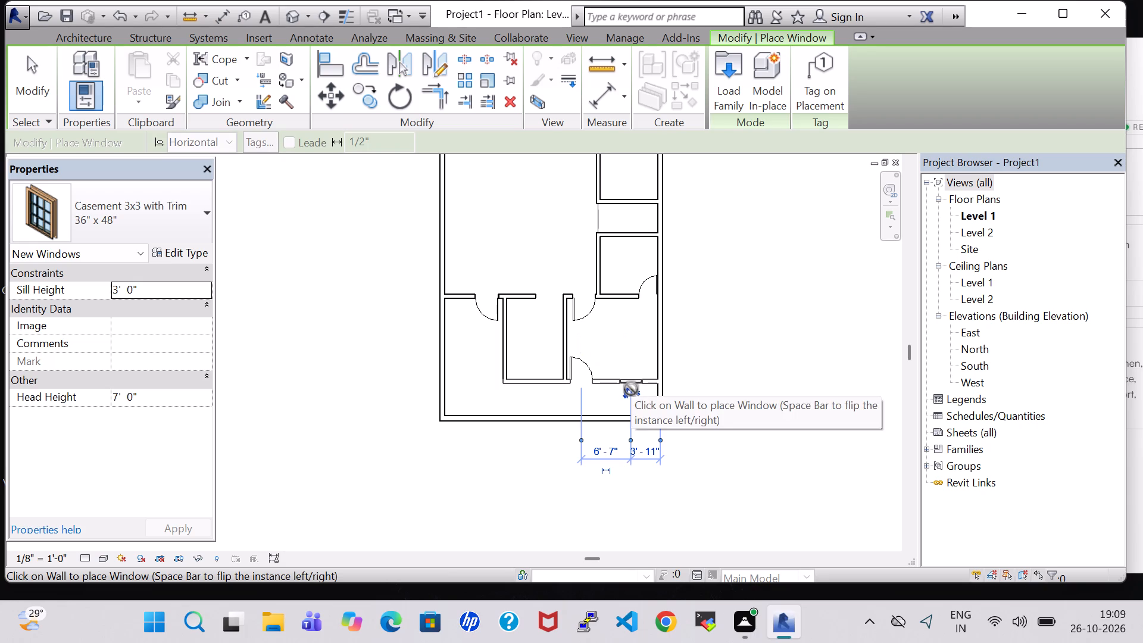
left_click(535, 383)
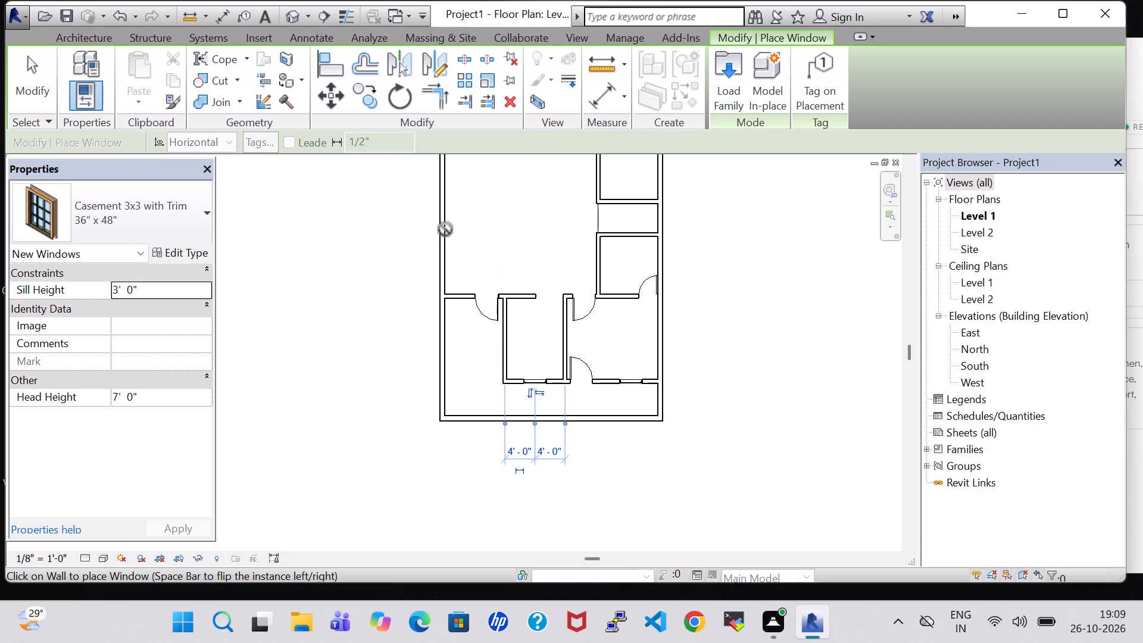
left_click(440, 196)
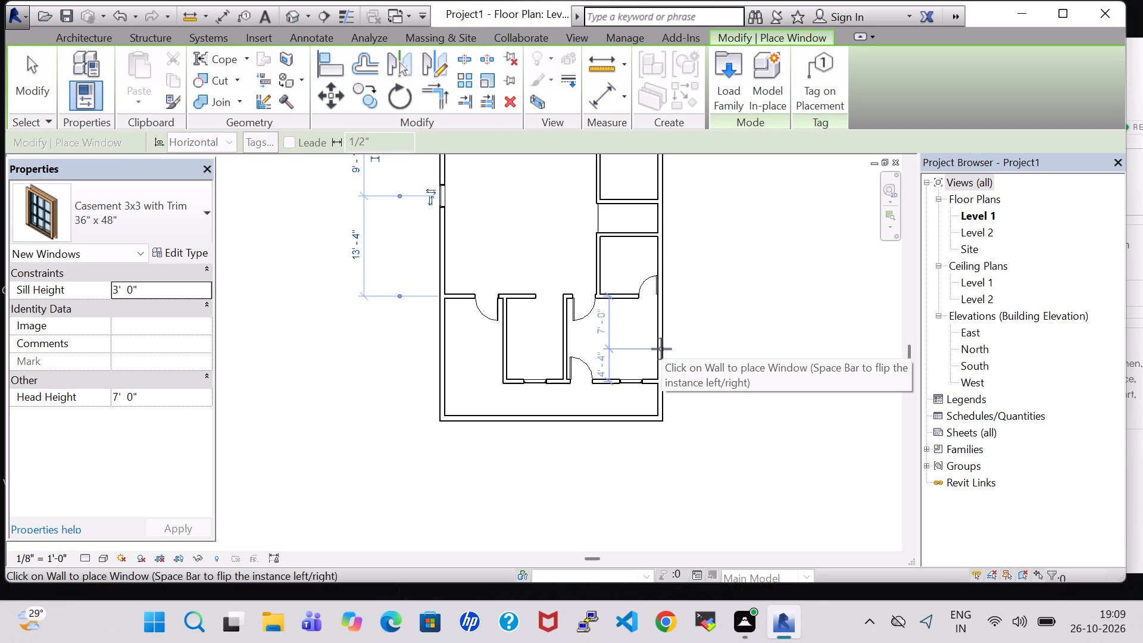
key("Escape")
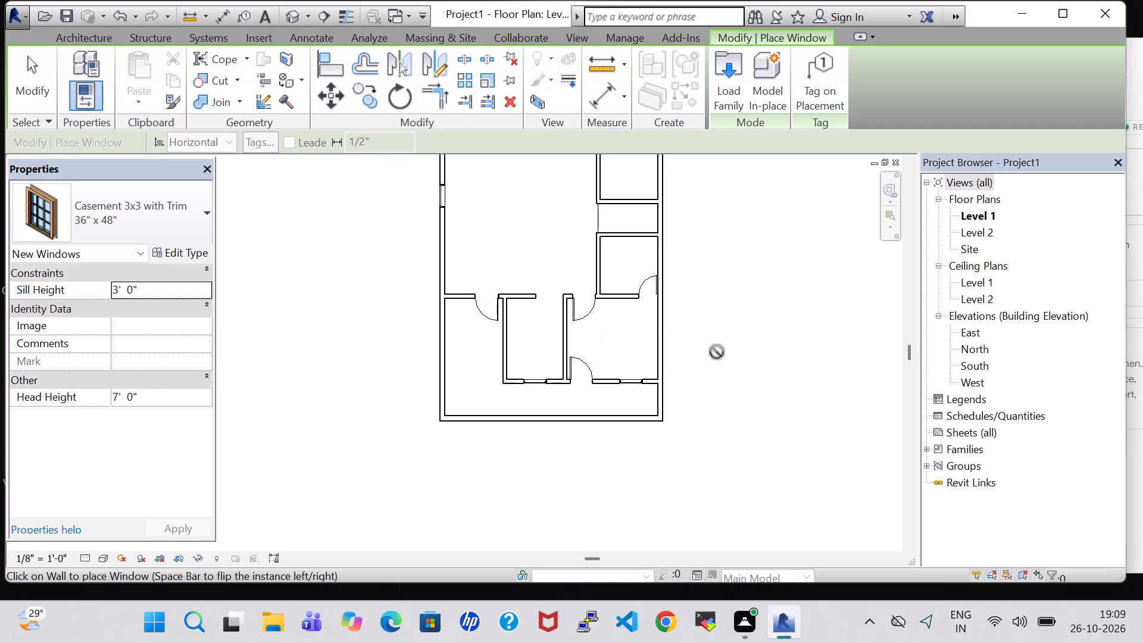
key("Escape")
Load the Transom with Trim window family from the Windows folder of the US Imperial library.
middle_click_drag(717, 352, 713, 374)
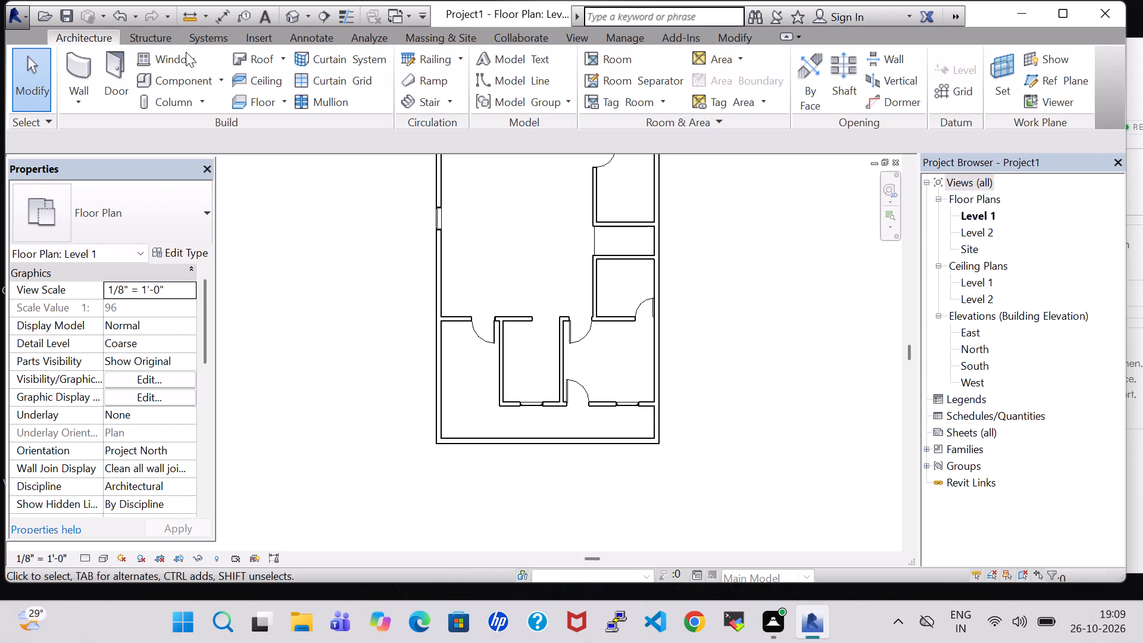
left_click(186, 52)
left_click(722, 87)
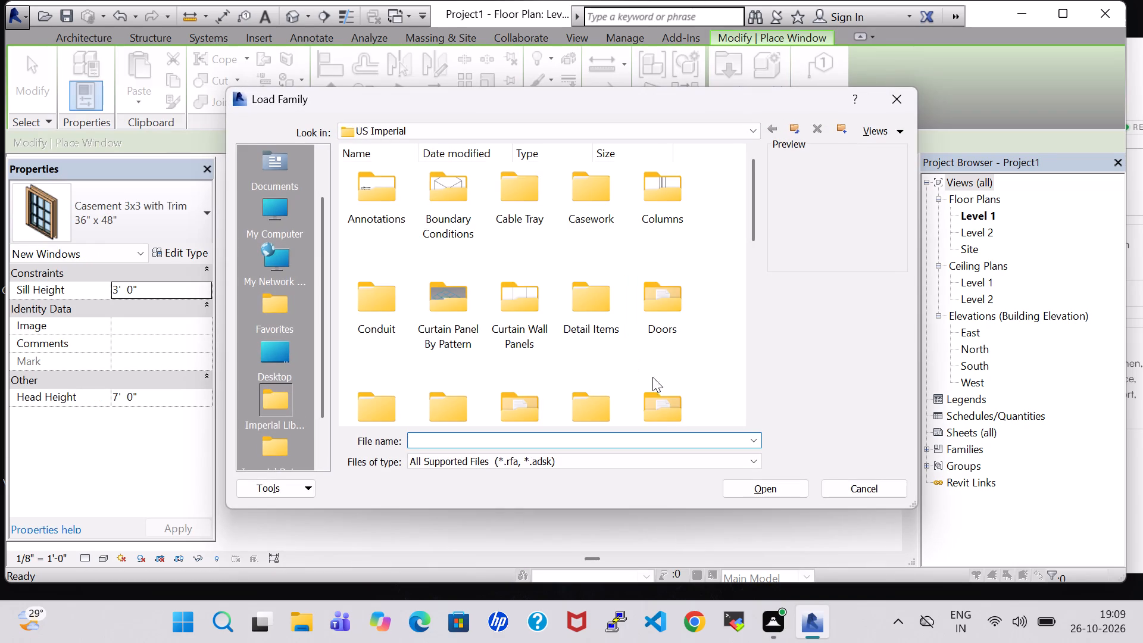
left_click(658, 398)
key("w")
double_click(520, 382)
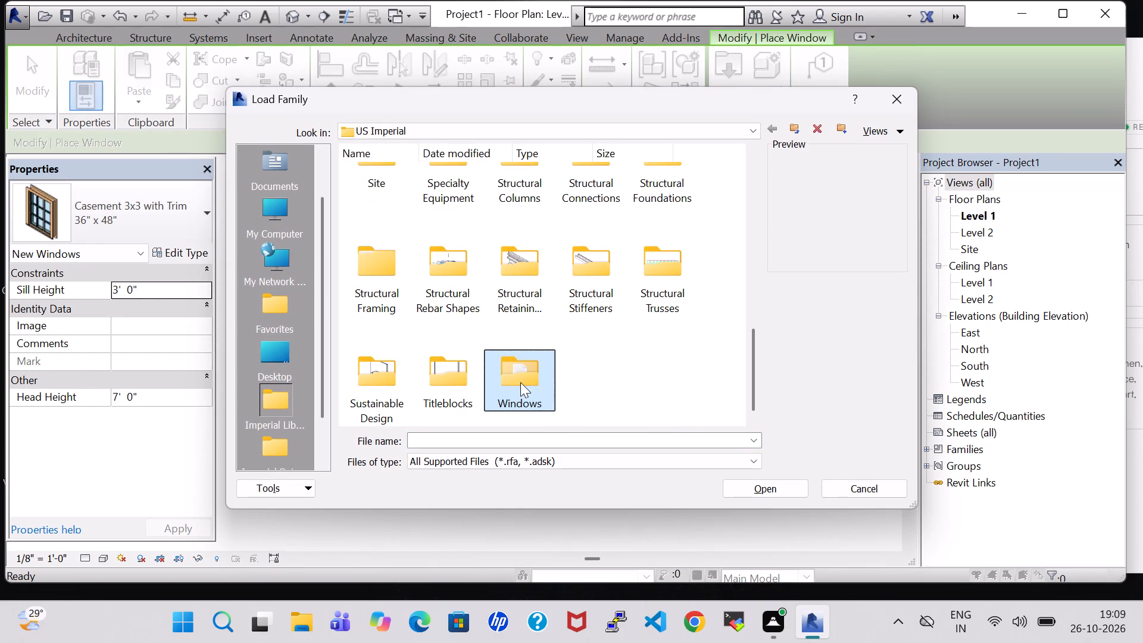
scroll(592, 214, "down", 3)
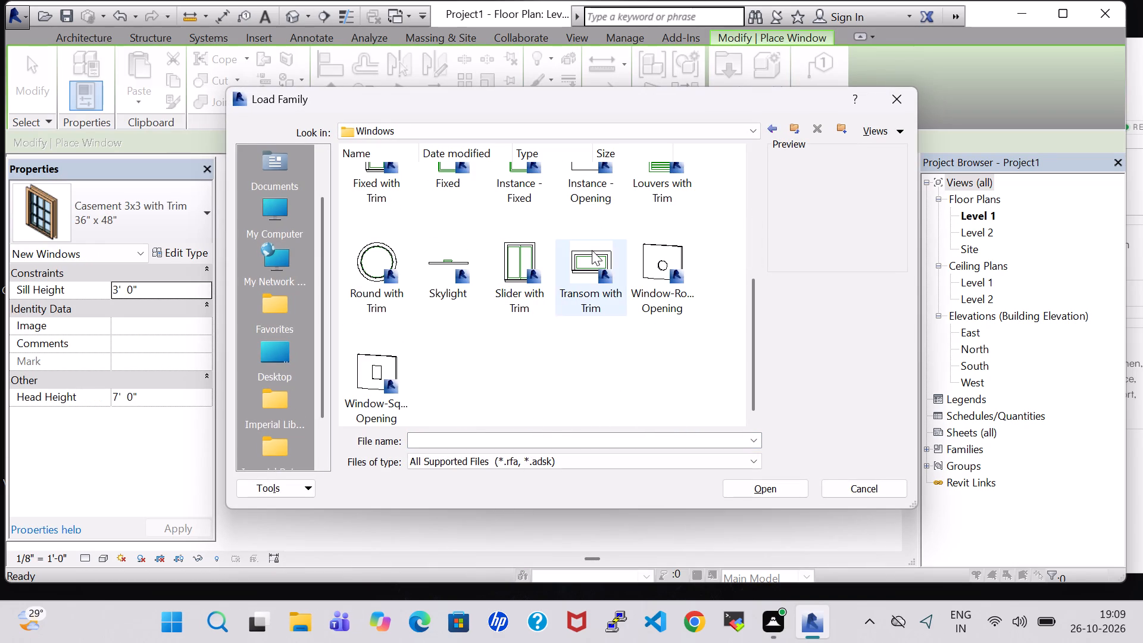
left_click(592, 250)
left_click(755, 495)
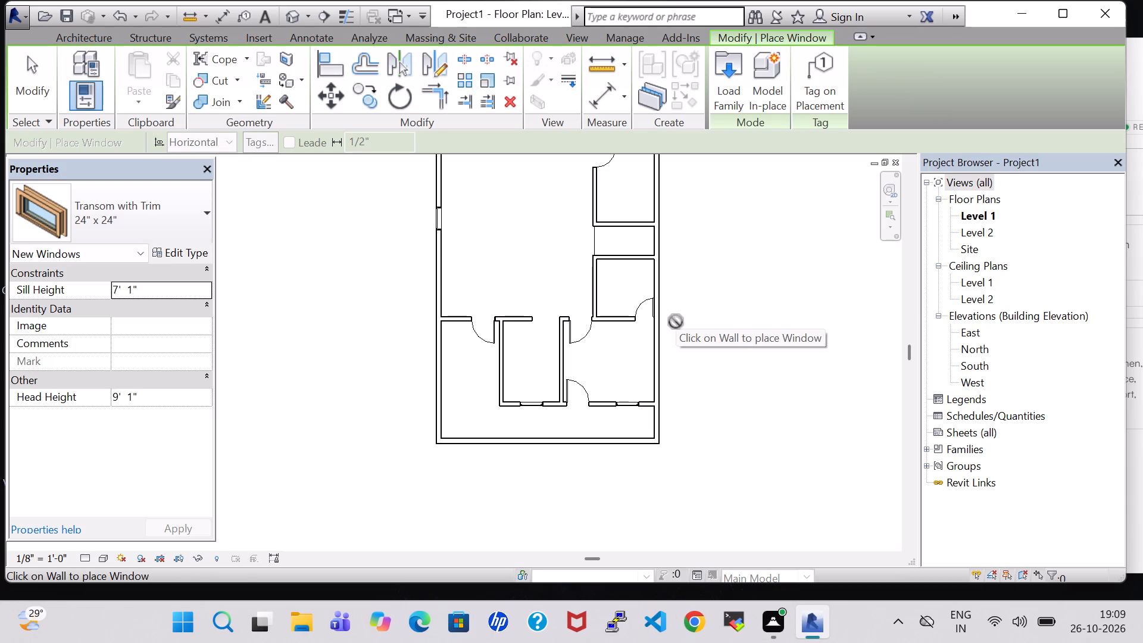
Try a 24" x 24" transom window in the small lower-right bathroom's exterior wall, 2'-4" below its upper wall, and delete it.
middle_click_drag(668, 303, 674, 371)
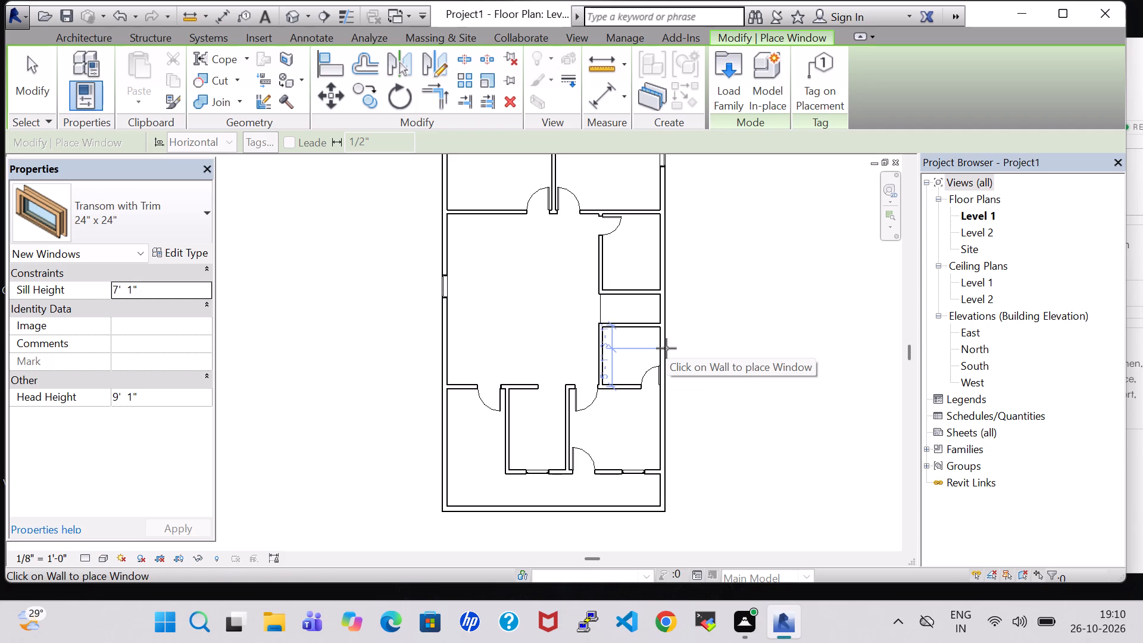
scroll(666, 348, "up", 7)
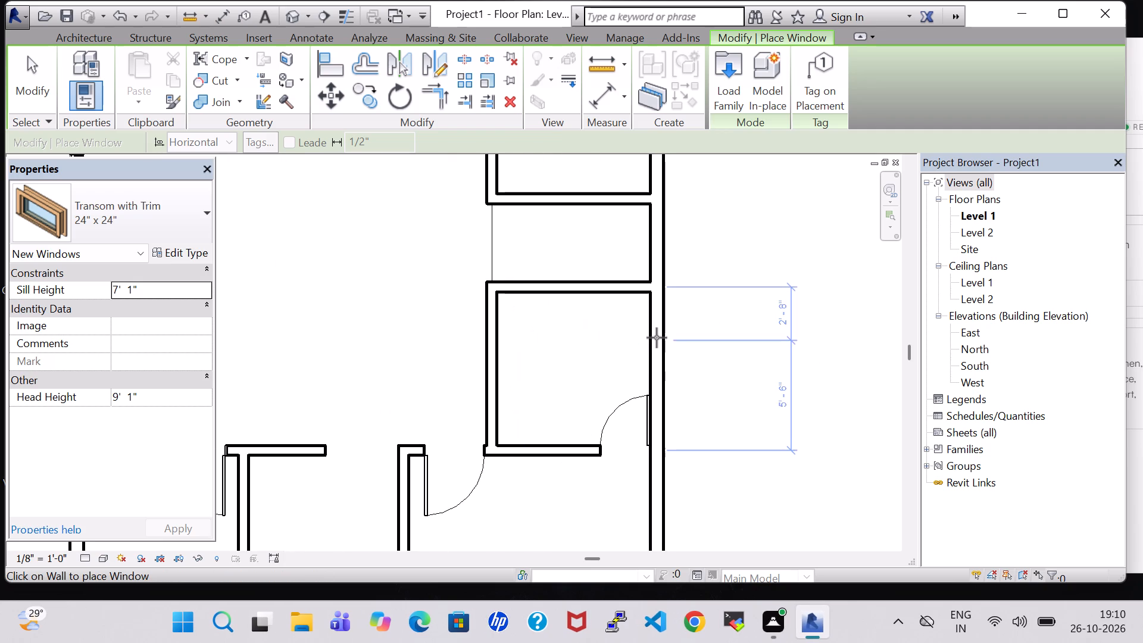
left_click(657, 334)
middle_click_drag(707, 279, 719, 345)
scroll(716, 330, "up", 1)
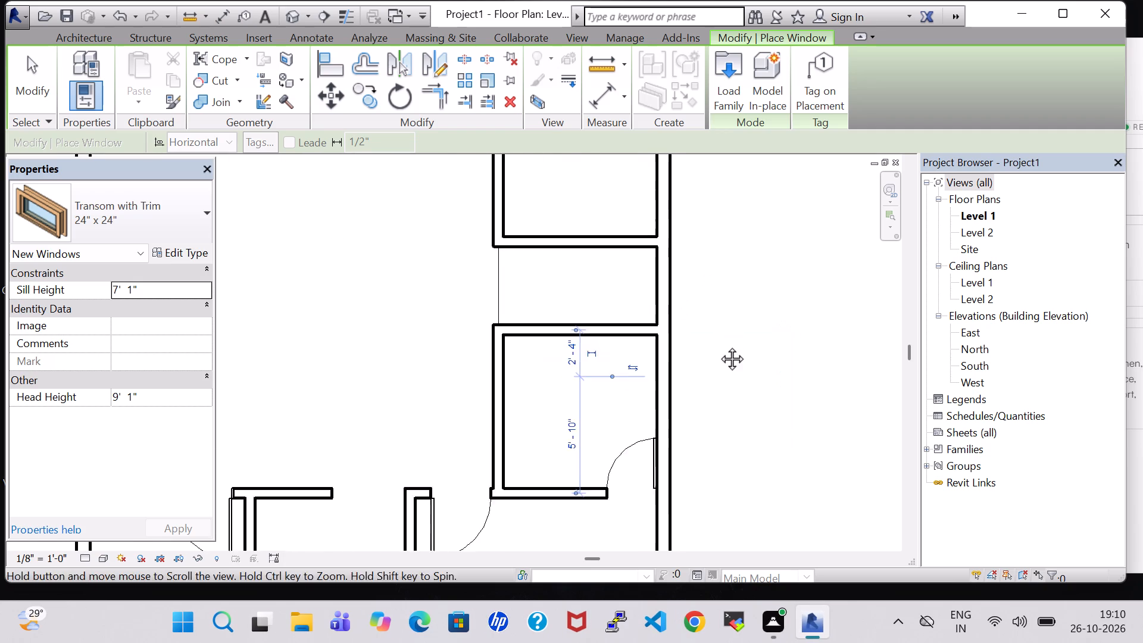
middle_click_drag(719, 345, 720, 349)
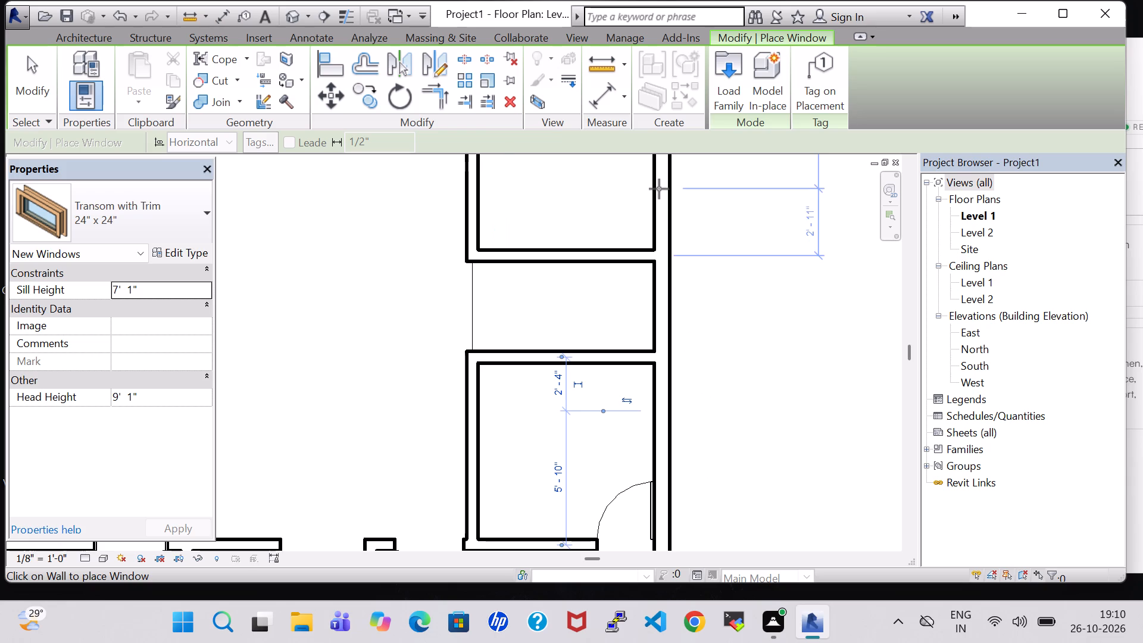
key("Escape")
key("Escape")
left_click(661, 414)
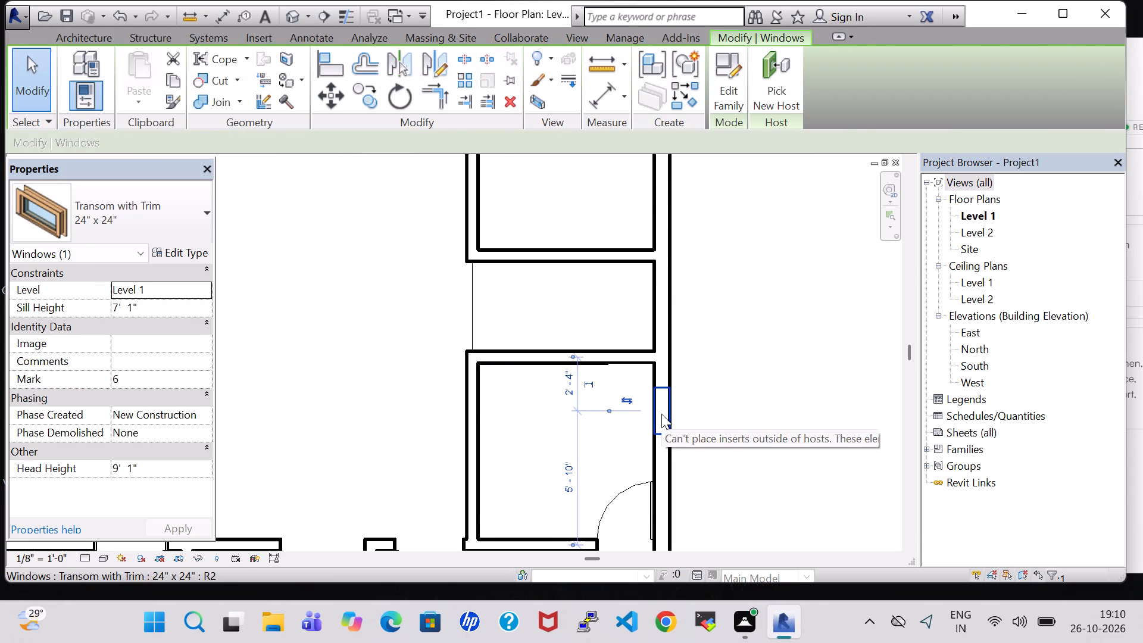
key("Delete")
Place 24" x 24" transom windows centred in the two horizontal partitions above and below the small open-sided space on the house's right side.
left_click(111, 73)
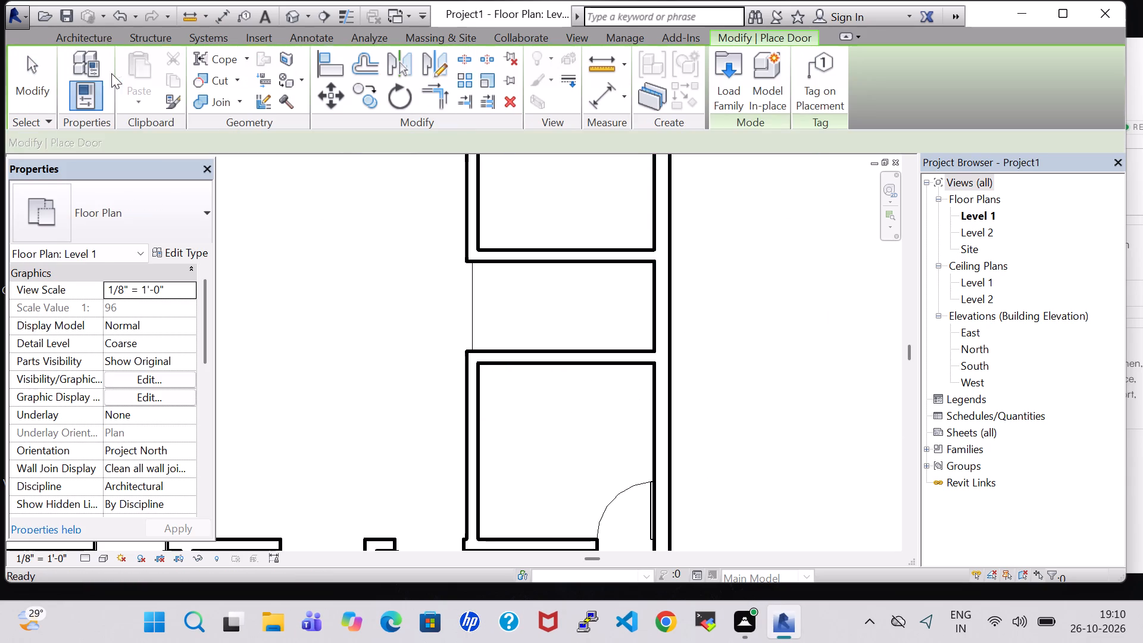
left_click(85, 43)
left_click(167, 59)
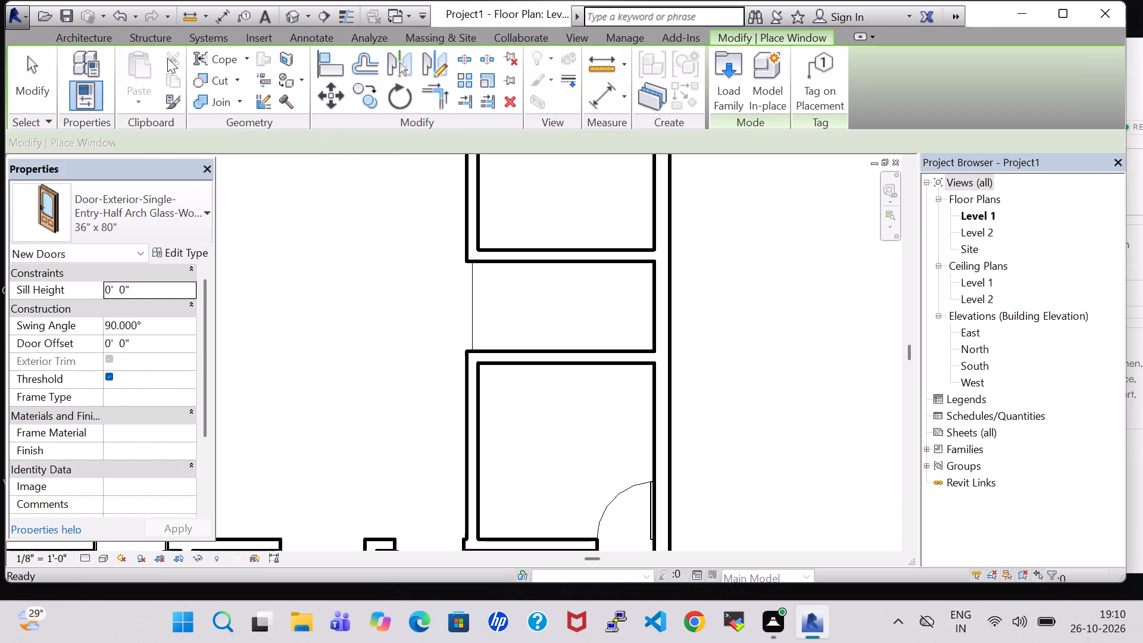
left_click(570, 357)
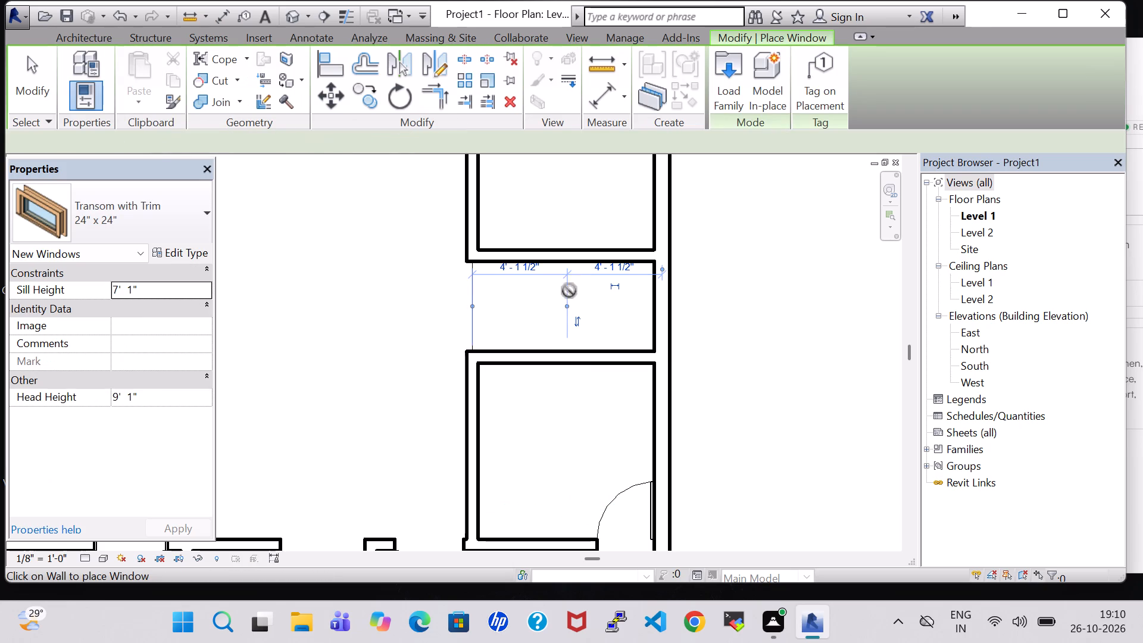
left_click(566, 255)
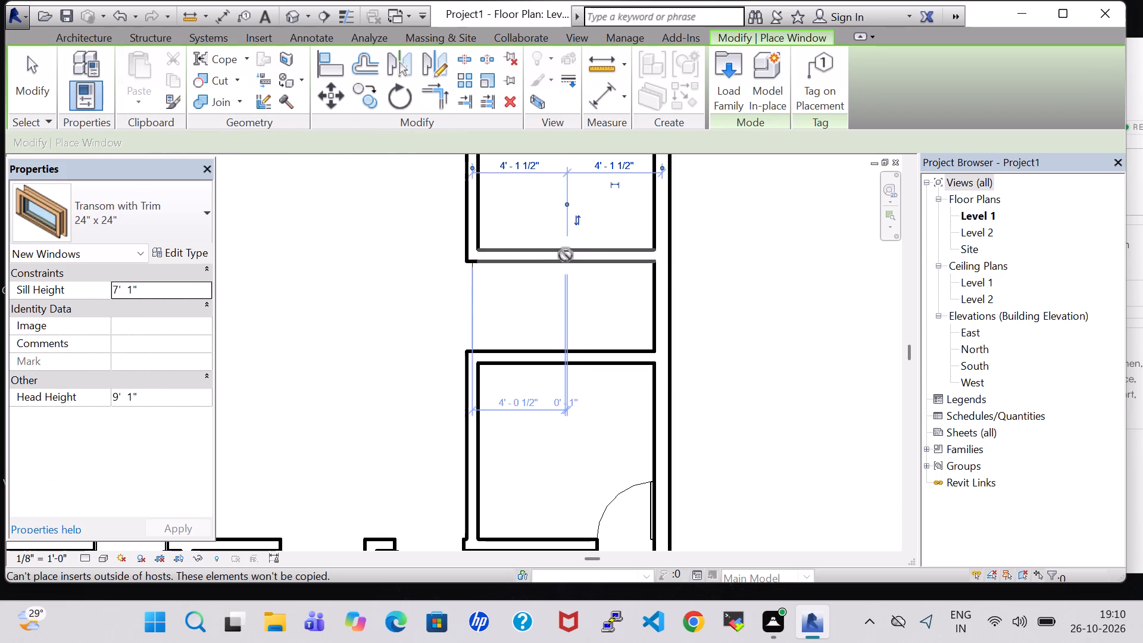
Place a 24" x 24" transom window in the left partition of the upper-right small room, about 3'-6" below the top exterior wall.
scroll(580, 257, "down", 4)
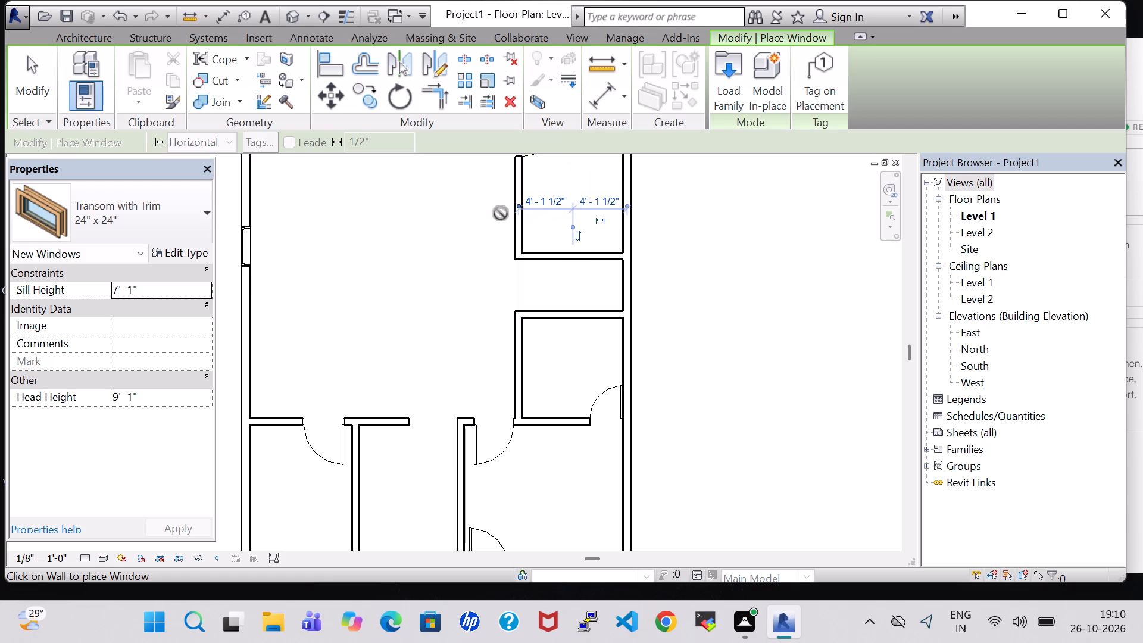
middle_click_drag(465, 223, 472, 302)
middle_click(485, 486)
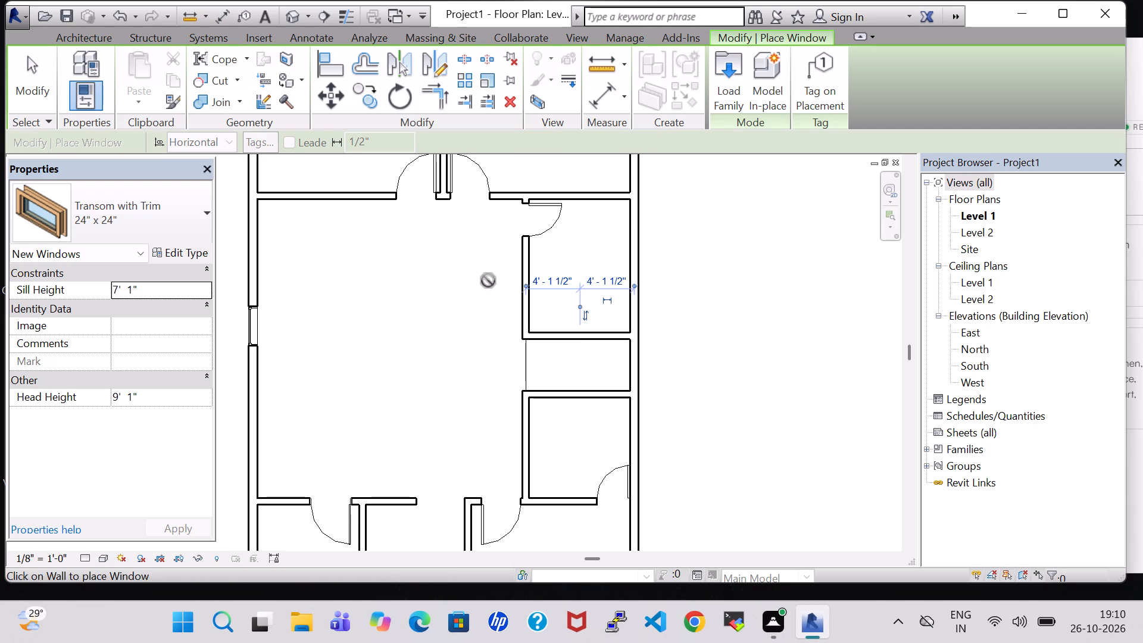
middle_click_drag(488, 282, 496, 495)
middle_click_drag(495, 285, 560, 485)
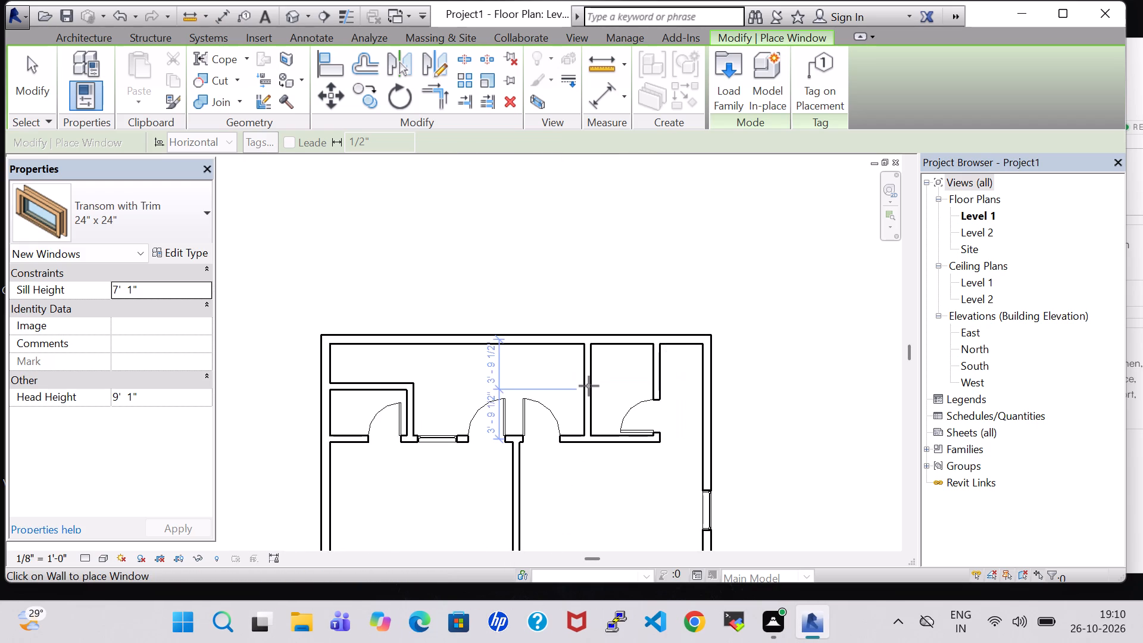
scroll(589, 386, "up", 8)
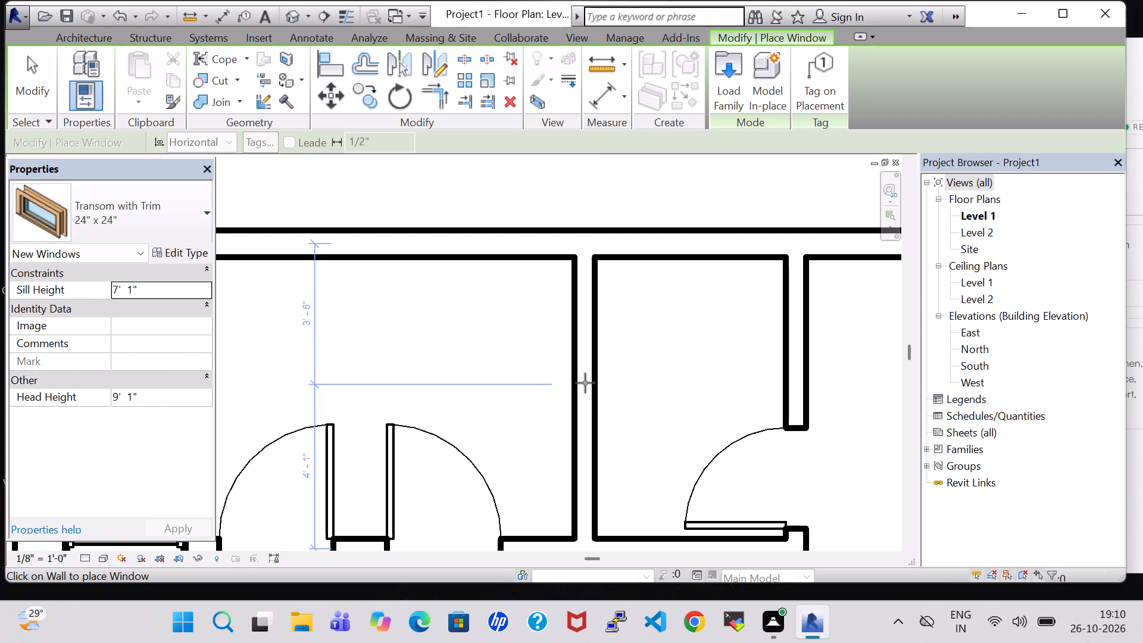
left_click(585, 383)
key("Escape")
key("Escape")
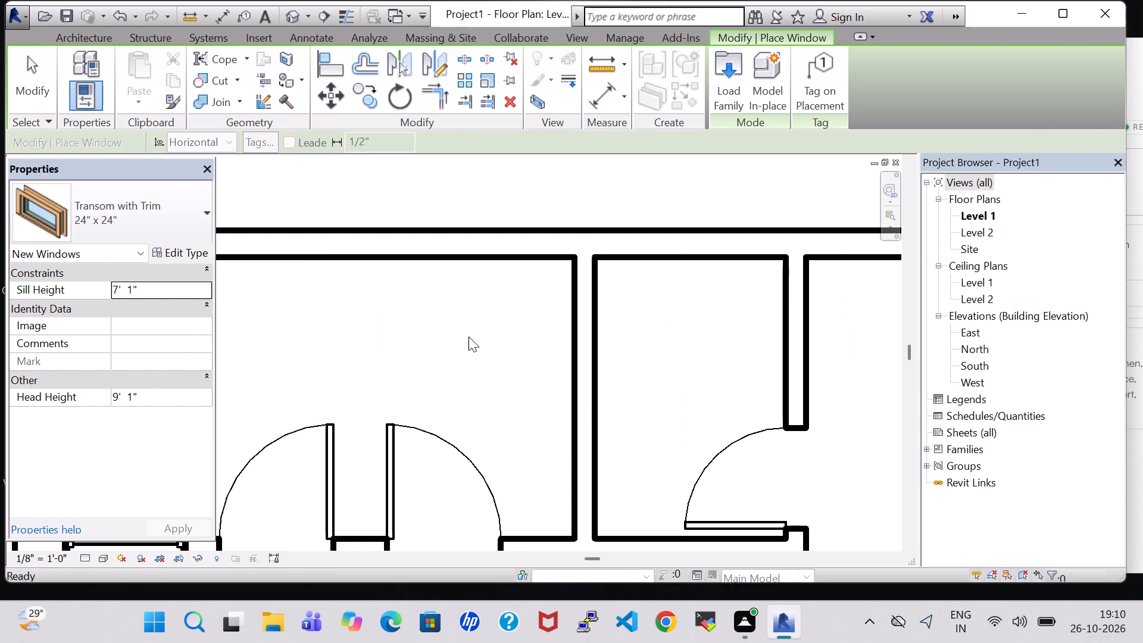
Open the default 3D view of the house and set its visual style to Realistic.
scroll(469, 336, "down", 1)
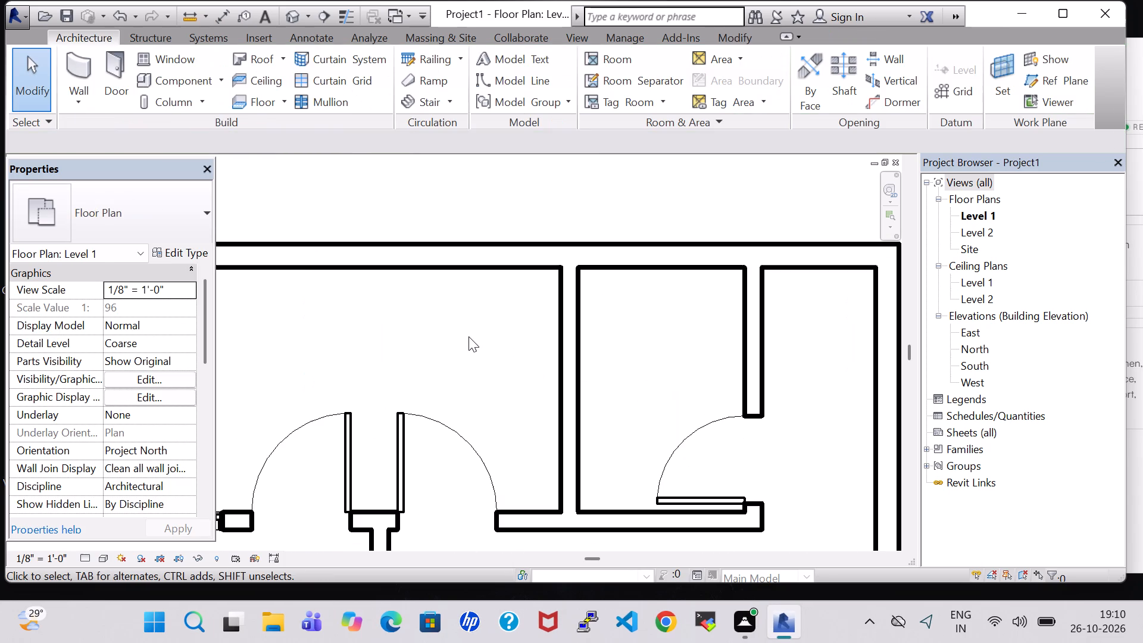
scroll(469, 336, "down", 5)
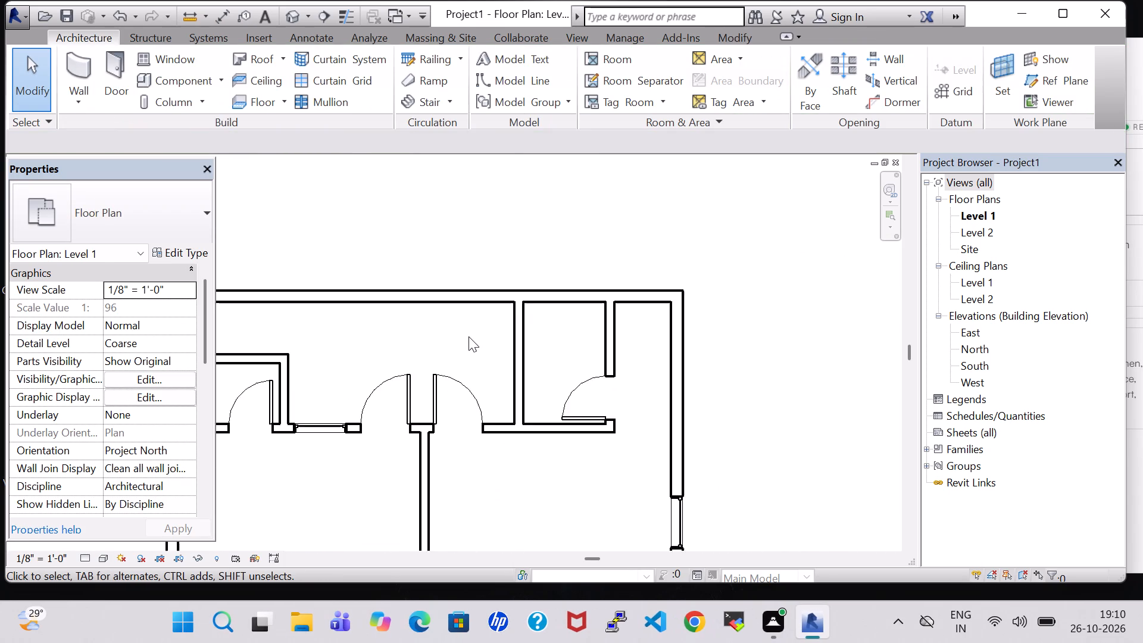
scroll(469, 336, "down", 3)
left_click(816, 414)
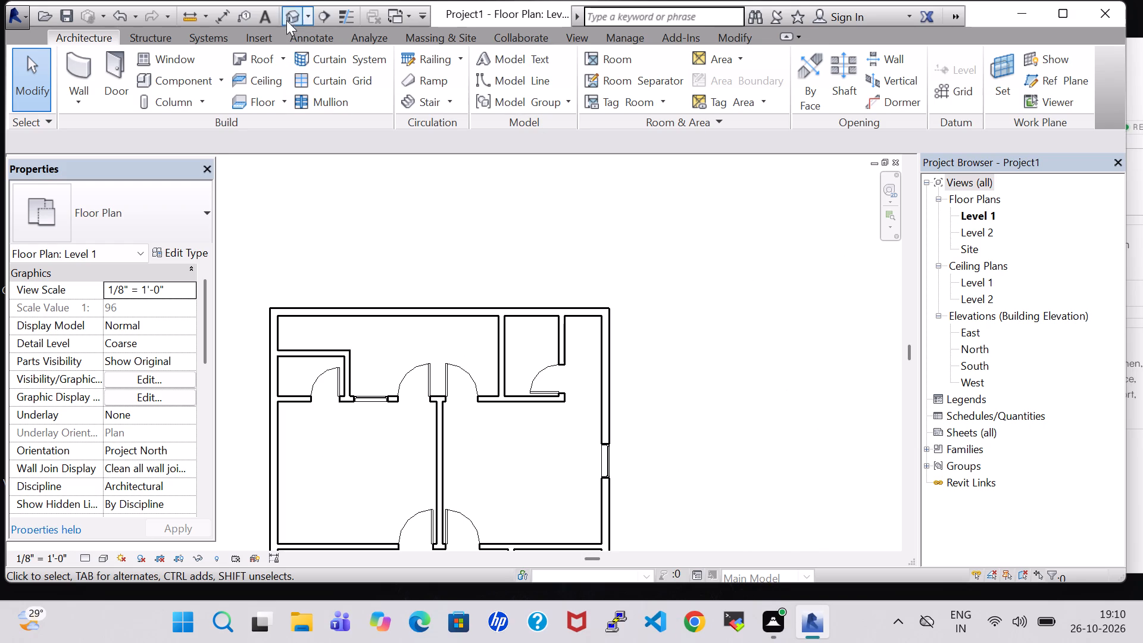
left_click(286, 14)
left_click(99, 564)
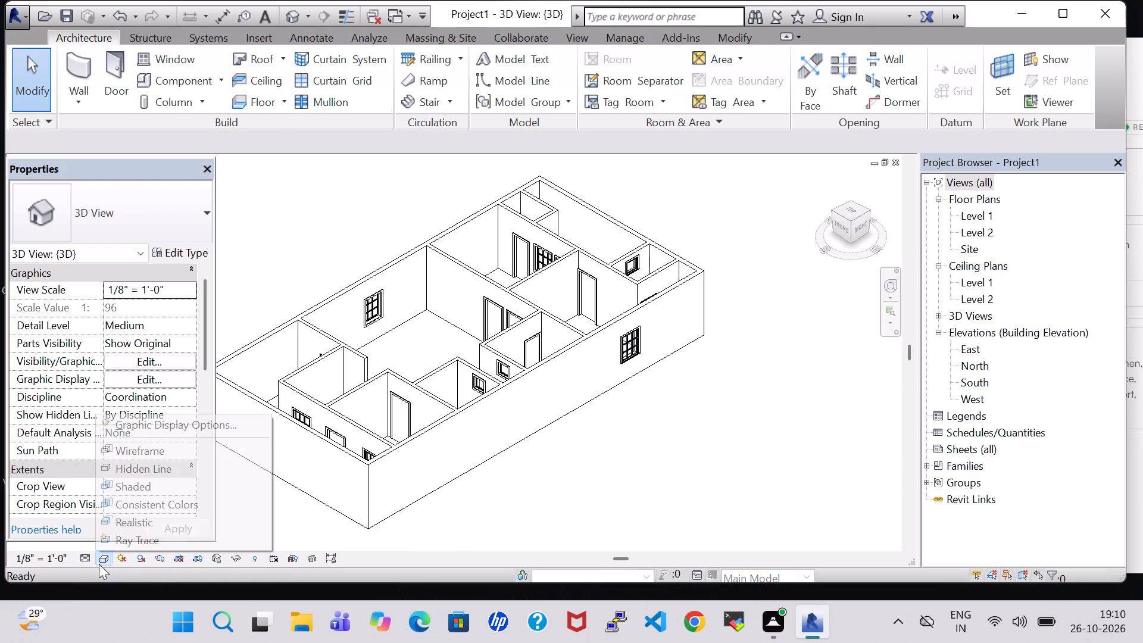
left_click(151, 516)
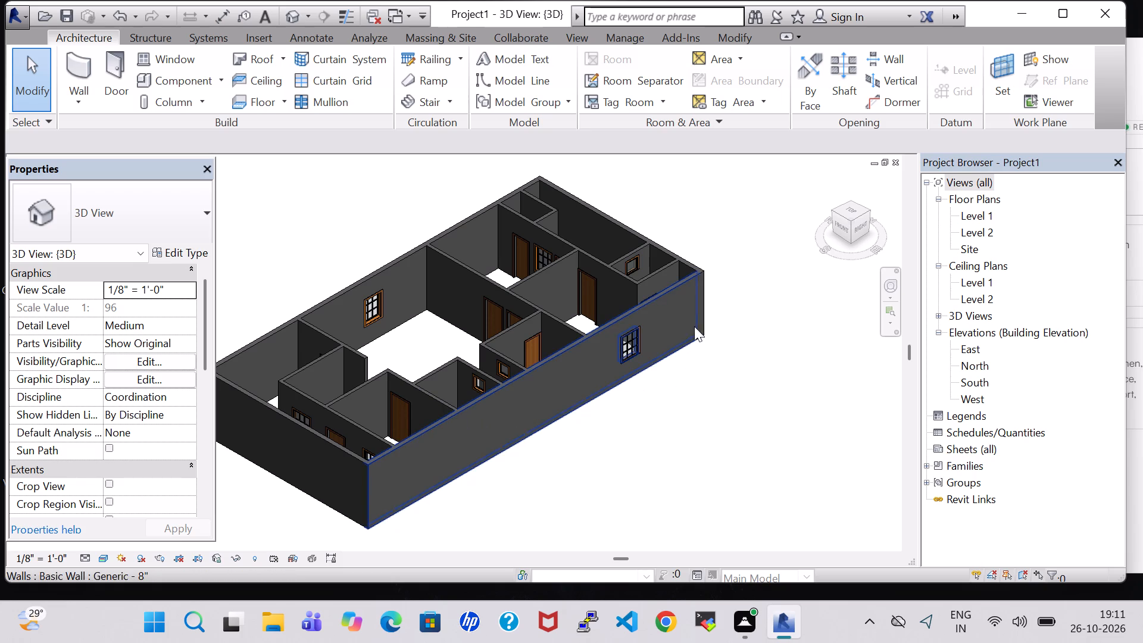
Return to the Level 1 floor plan and show the whole house.
double_click(970, 221)
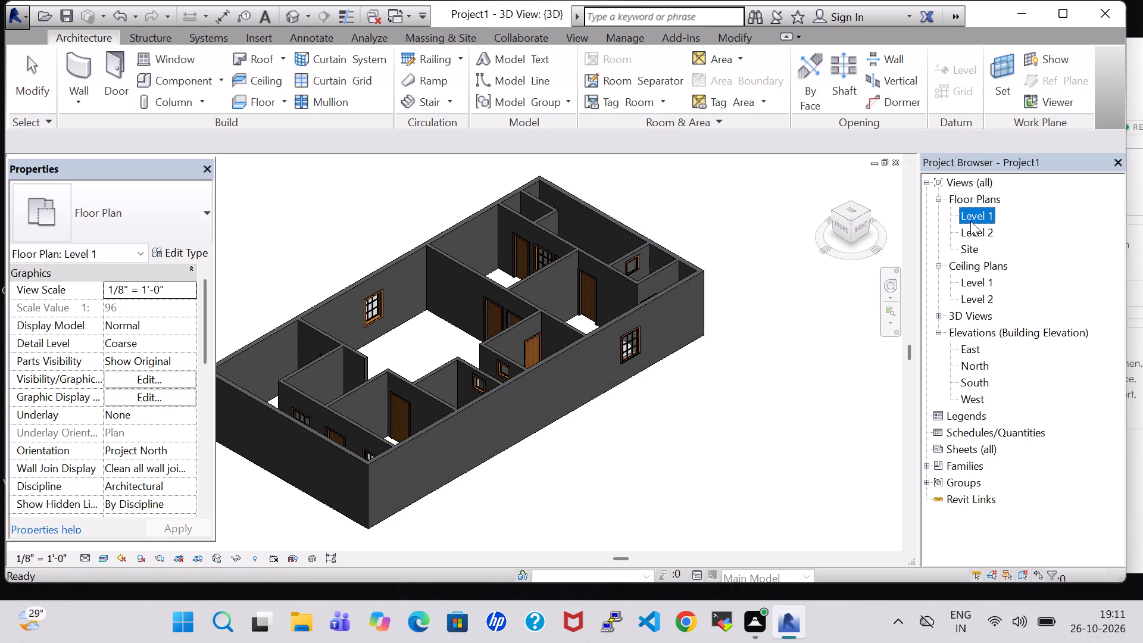
scroll(614, 268, "down", 4)
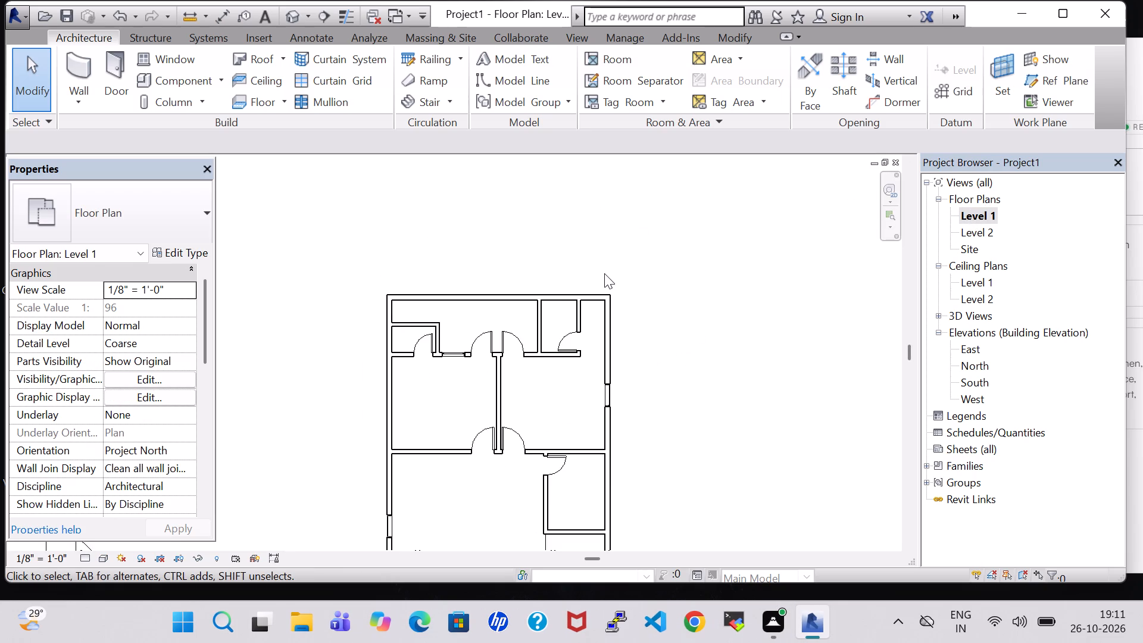
scroll(614, 354, "down", 2)
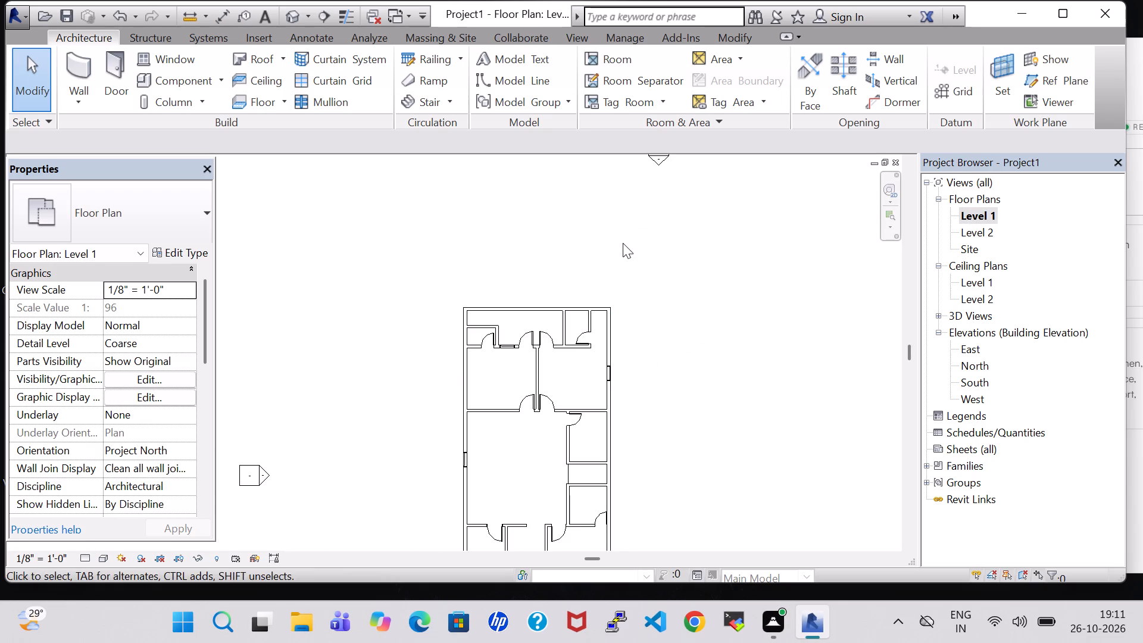
left_click(909, 546)
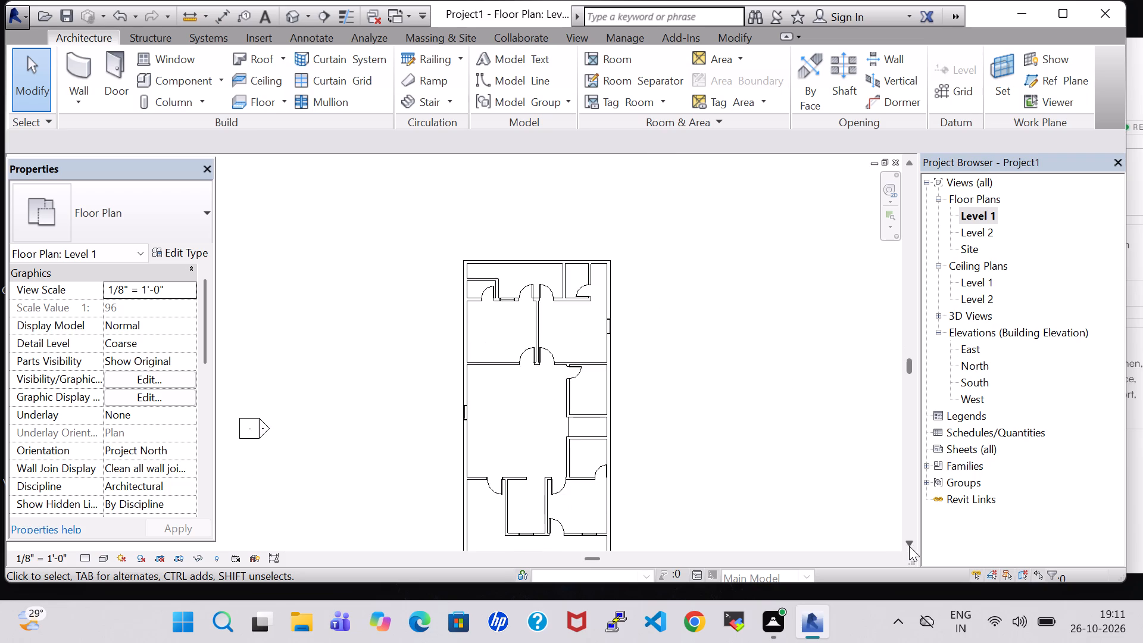
double_click(908, 546)
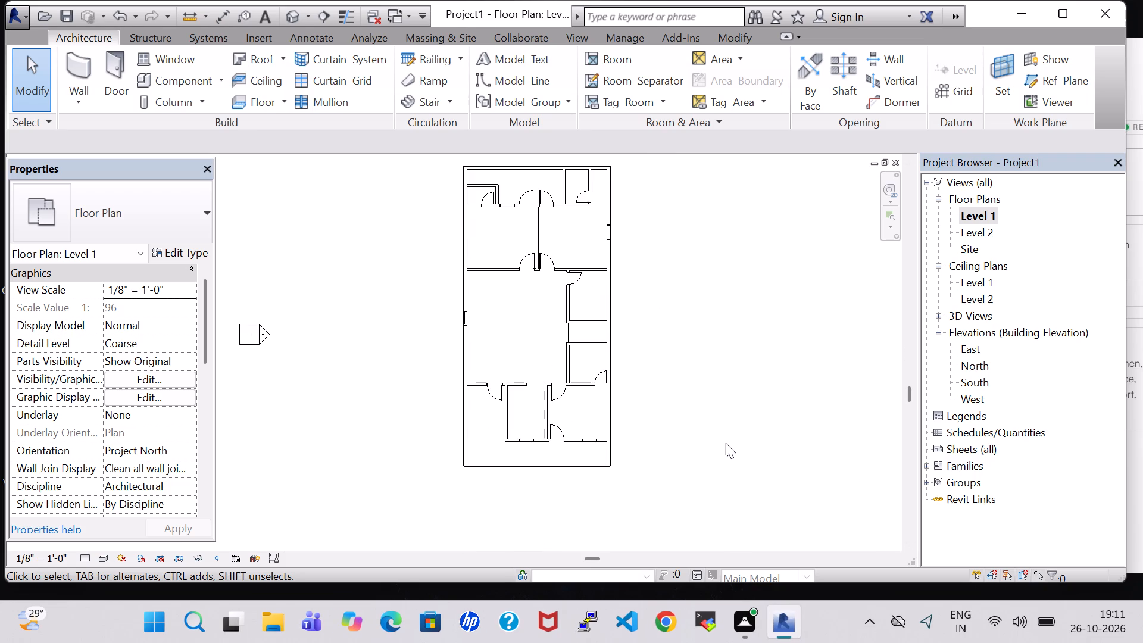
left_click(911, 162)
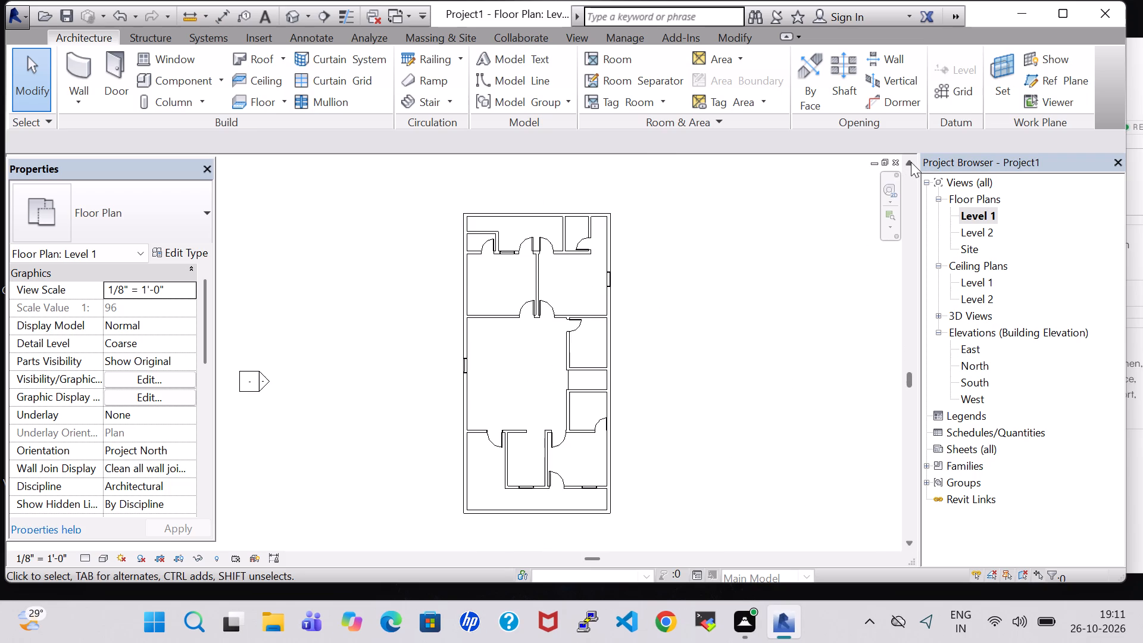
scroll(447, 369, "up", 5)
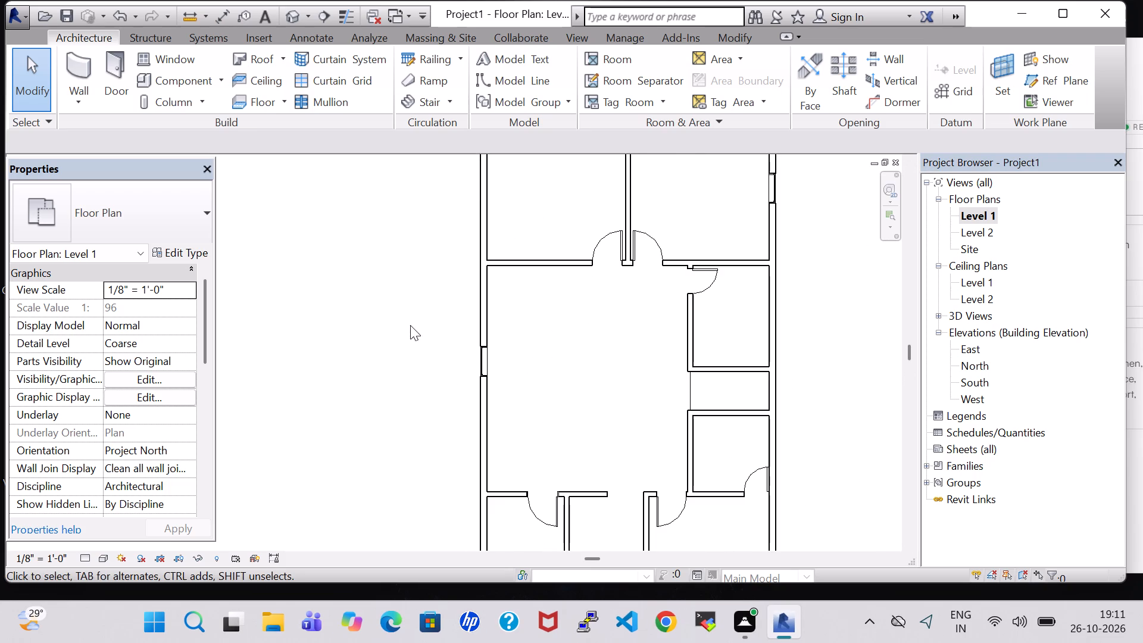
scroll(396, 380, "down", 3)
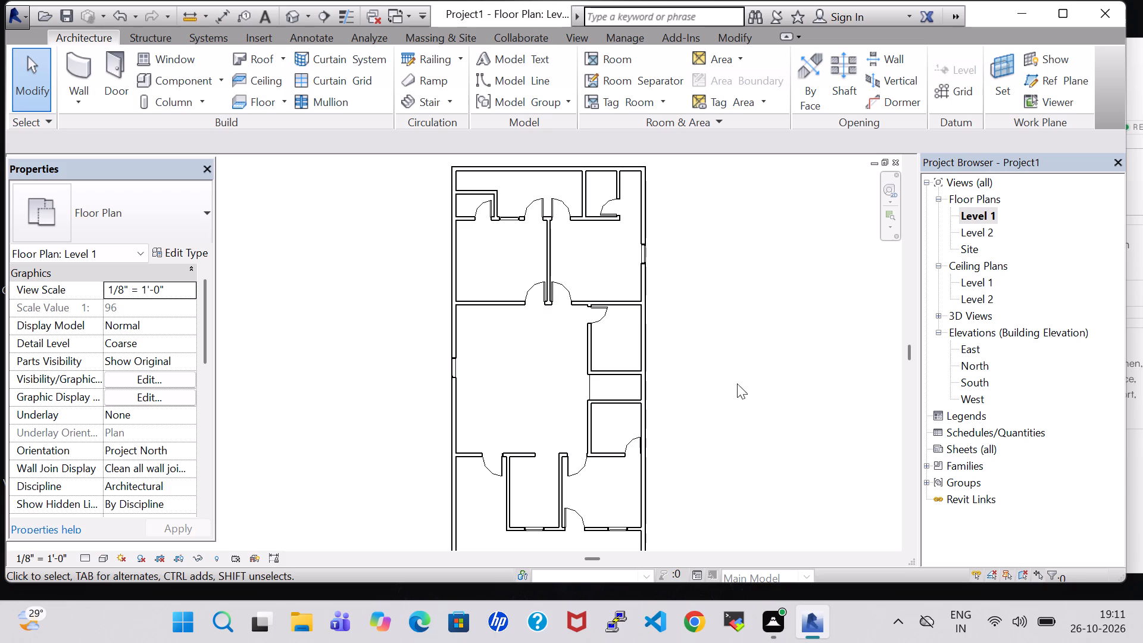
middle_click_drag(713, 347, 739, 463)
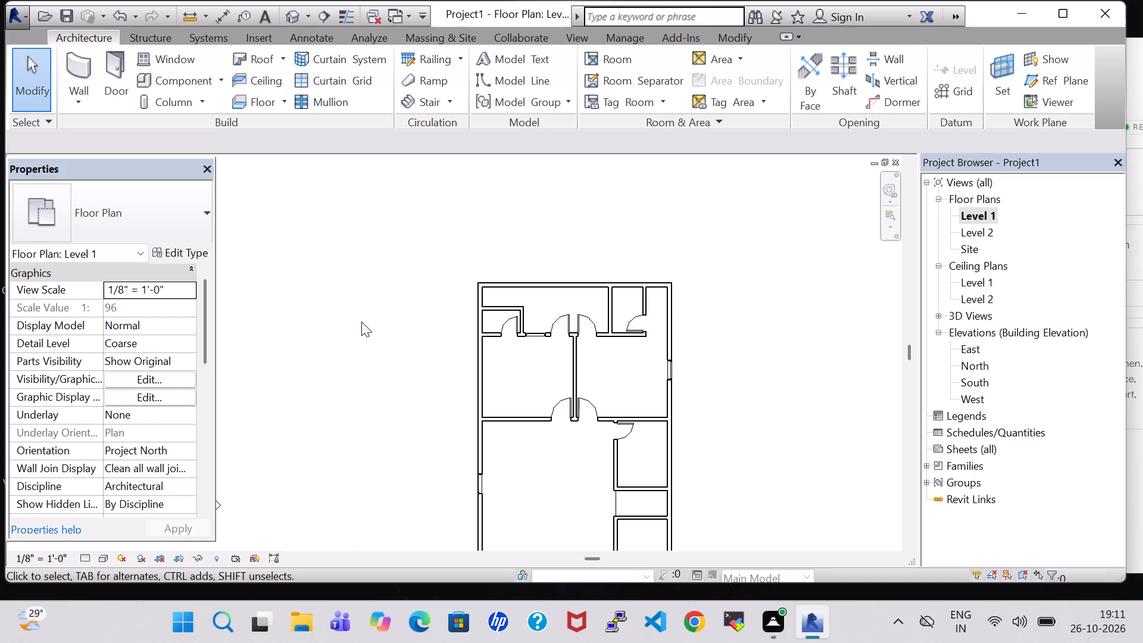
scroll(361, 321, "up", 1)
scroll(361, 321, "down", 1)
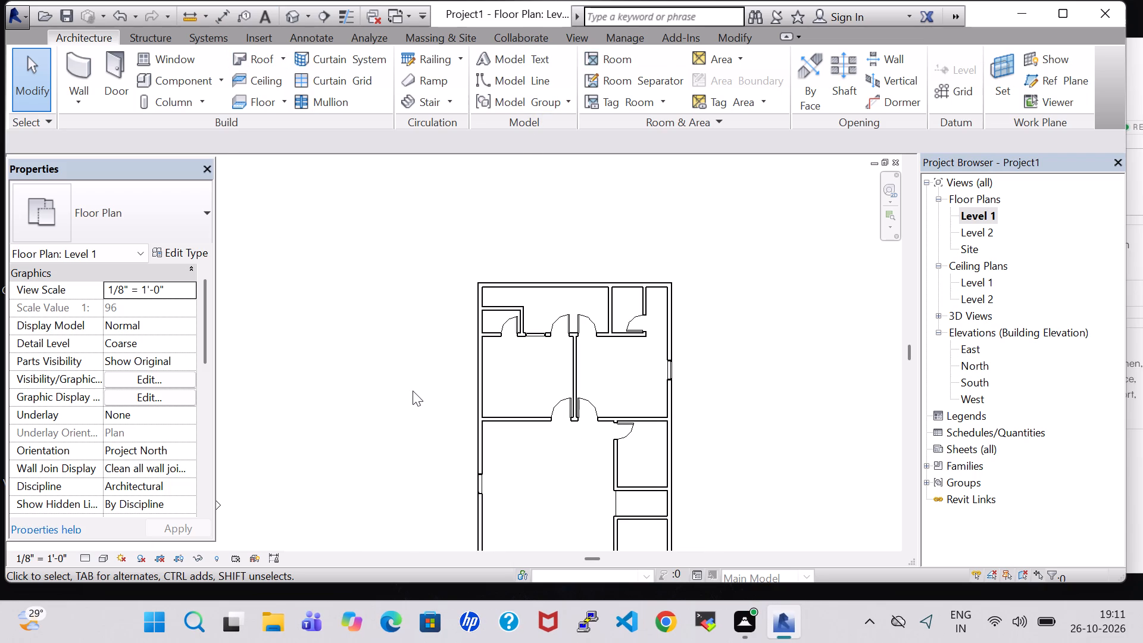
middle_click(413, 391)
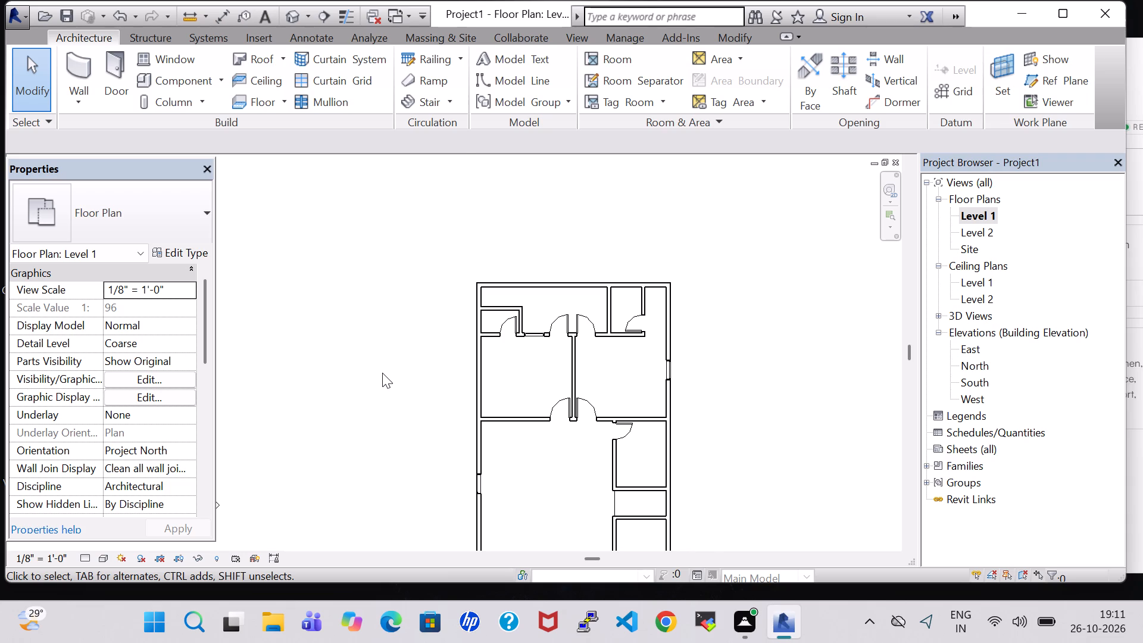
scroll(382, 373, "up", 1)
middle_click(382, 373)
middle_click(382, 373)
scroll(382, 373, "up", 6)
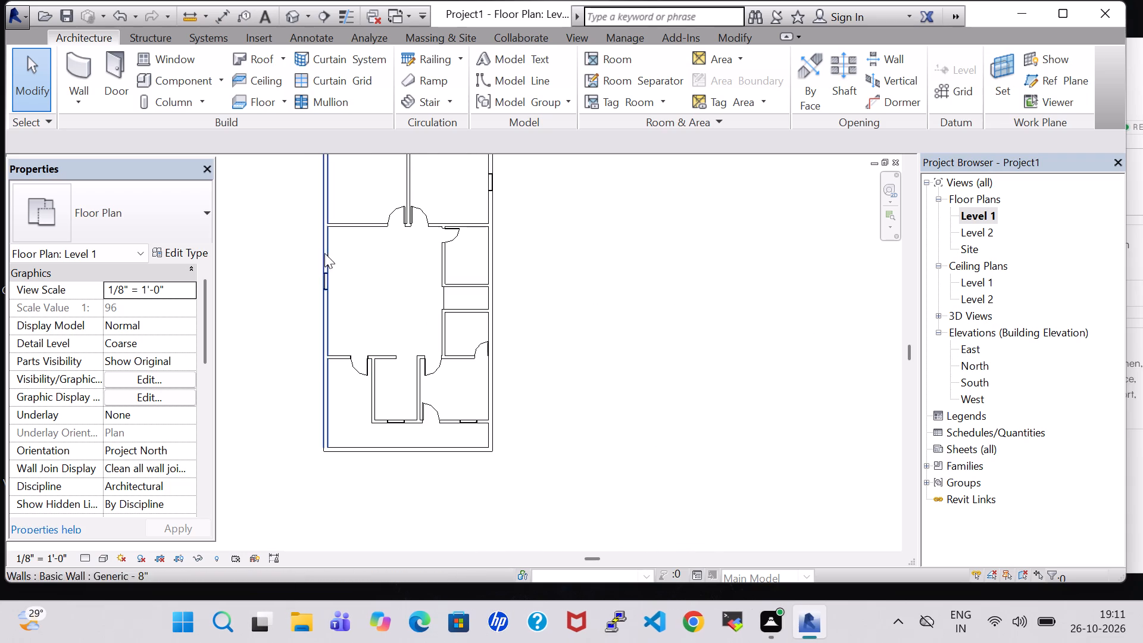
Load the Shelving family from the library's Furniture Storage folder as a component.
middle_click_drag(606, 280, 685, 542)
scroll(643, 492, "up", 2)
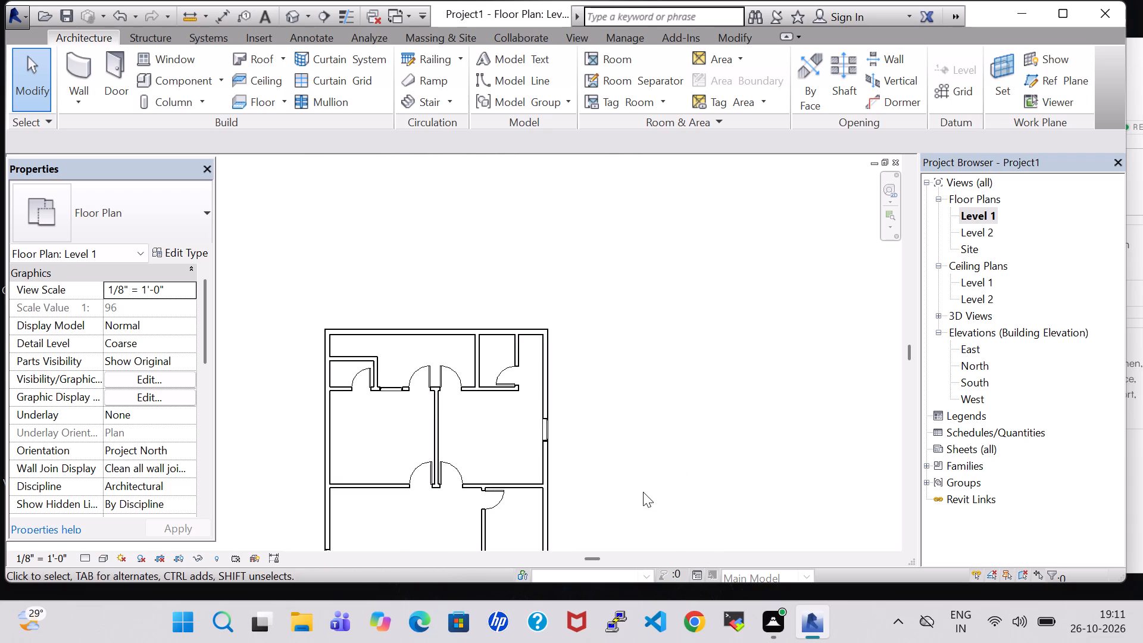
scroll(643, 492, "up", 3)
middle_click_drag(424, 178, 746, 204)
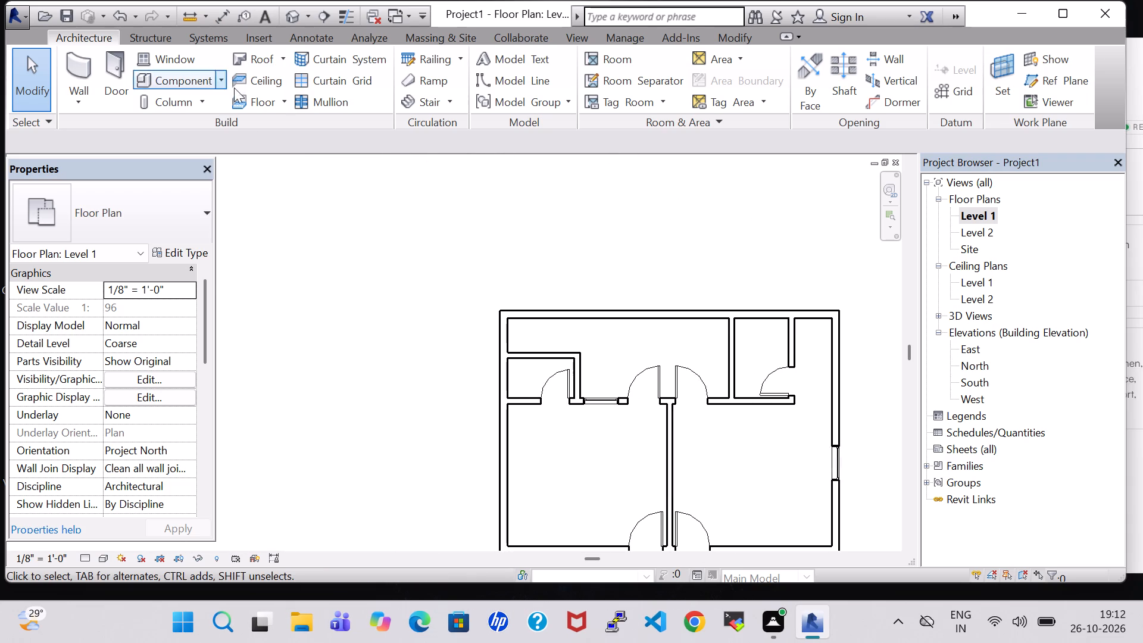
left_click(194, 77)
left_click(722, 76)
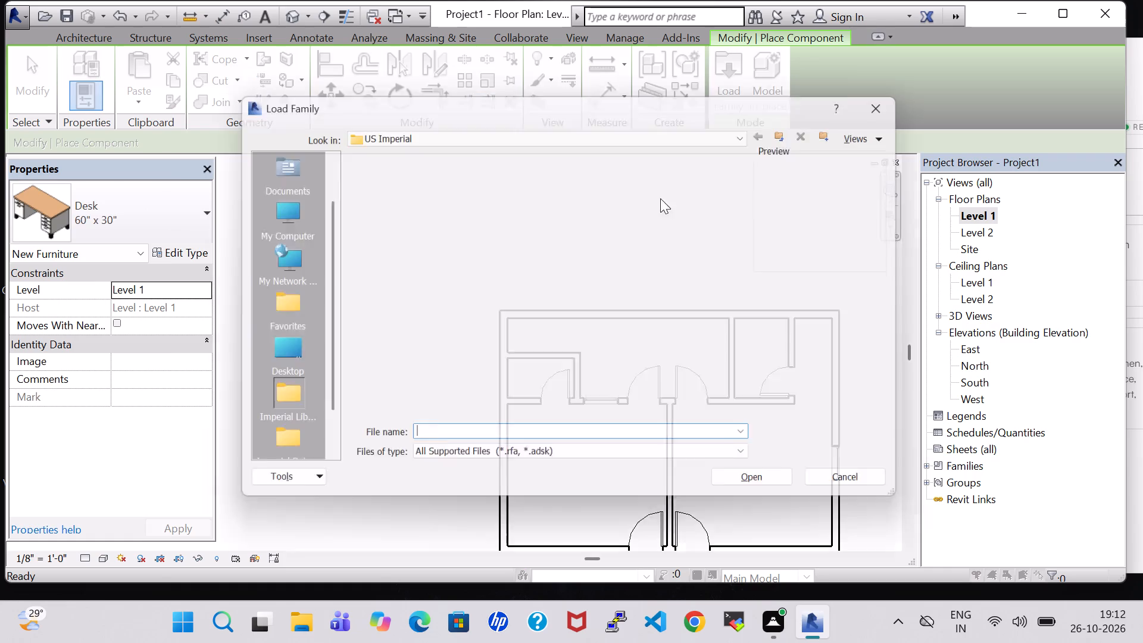
left_click(669, 385)
double_click(669, 404)
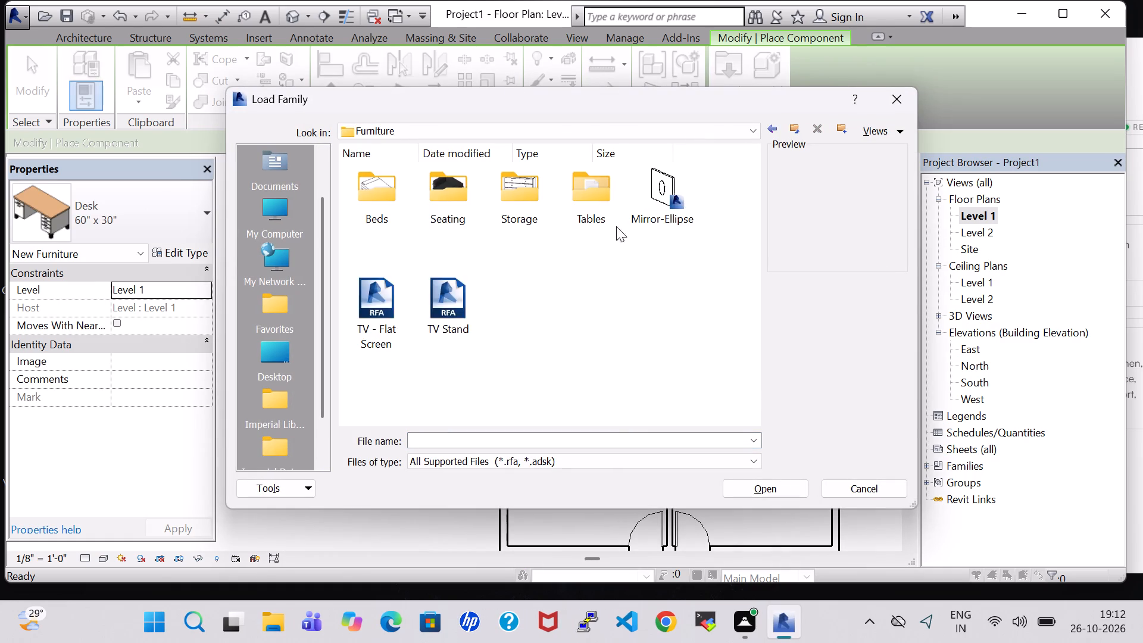
double_click(585, 196)
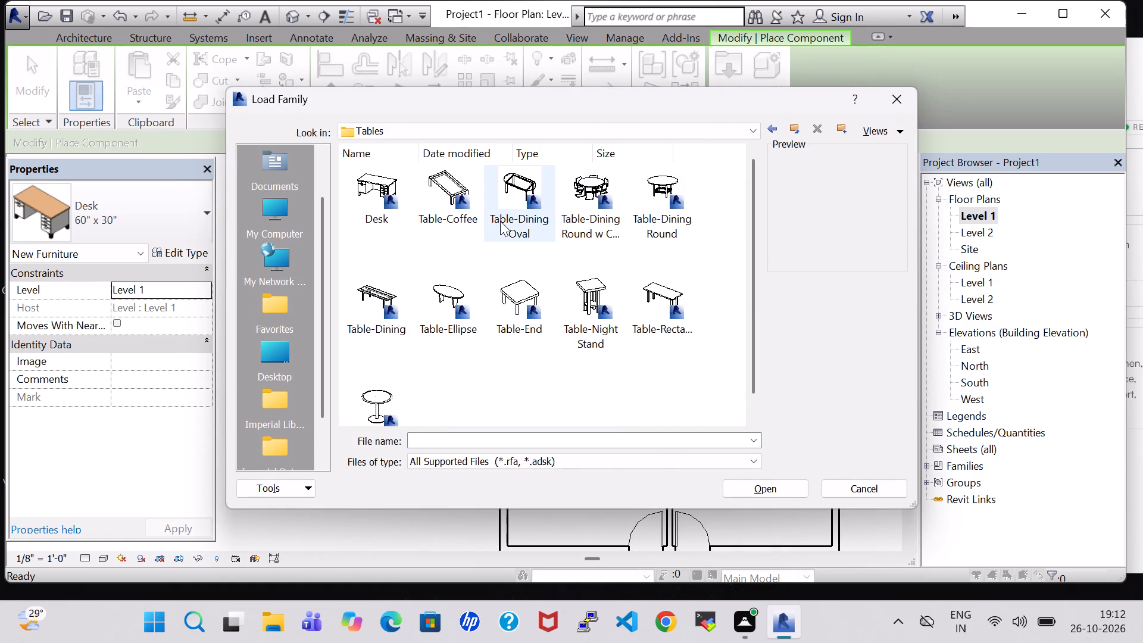
left_click(767, 133)
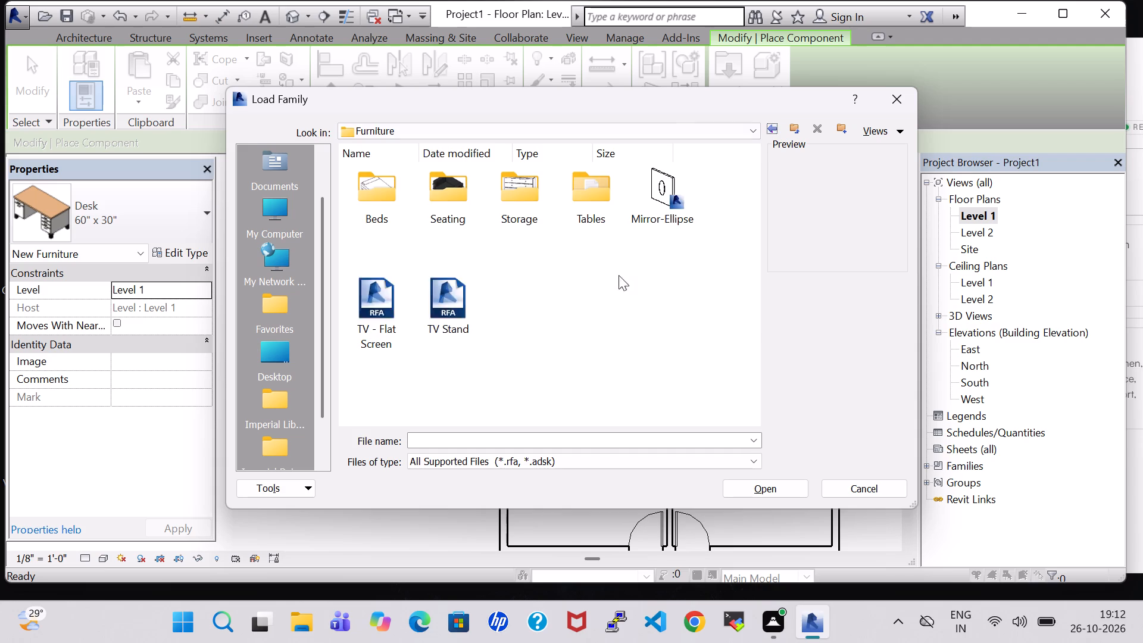
double_click(505, 199)
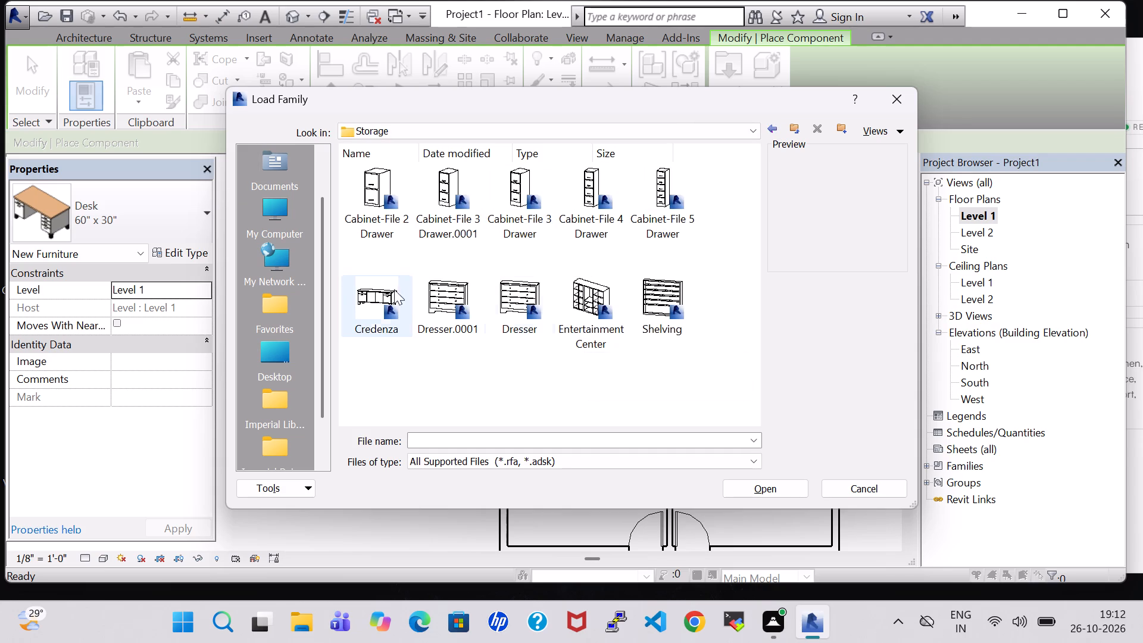
left_click(650, 296)
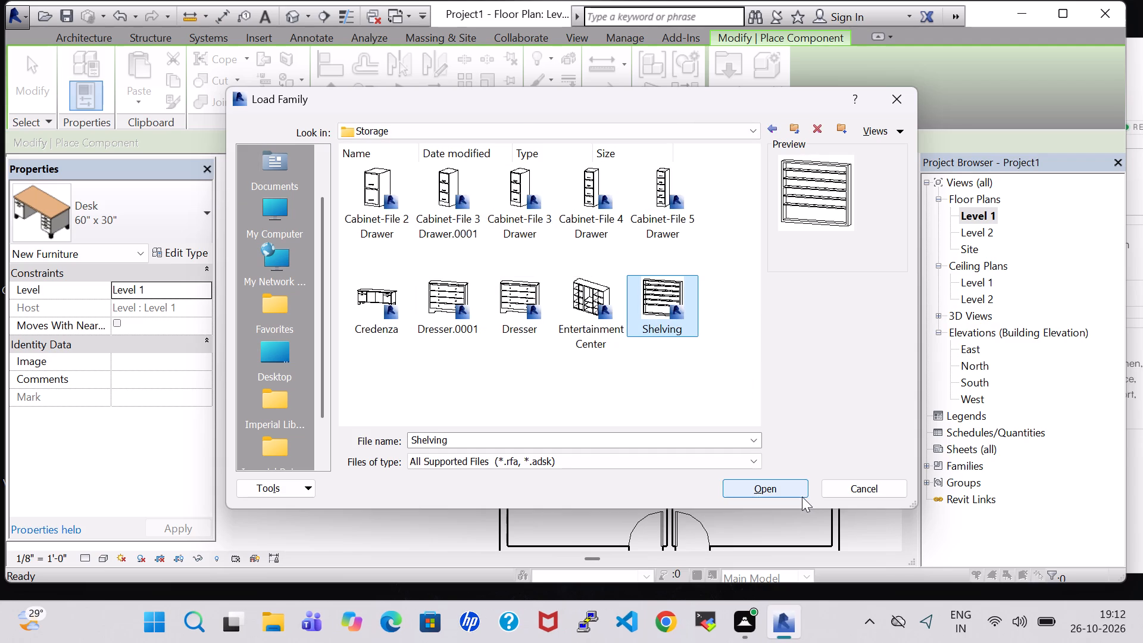
left_click(794, 490)
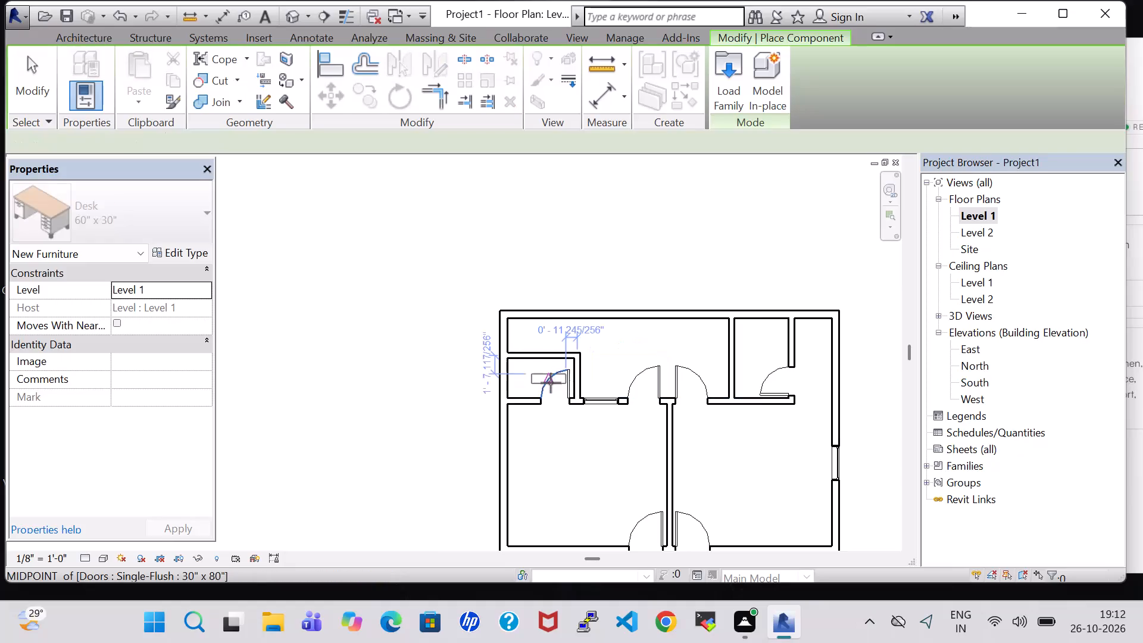
Place a 36" x 10" x 72" shelving unit lengthwise against the left exterior wall inside the small upper-left room.
scroll(551, 383, "up", 6)
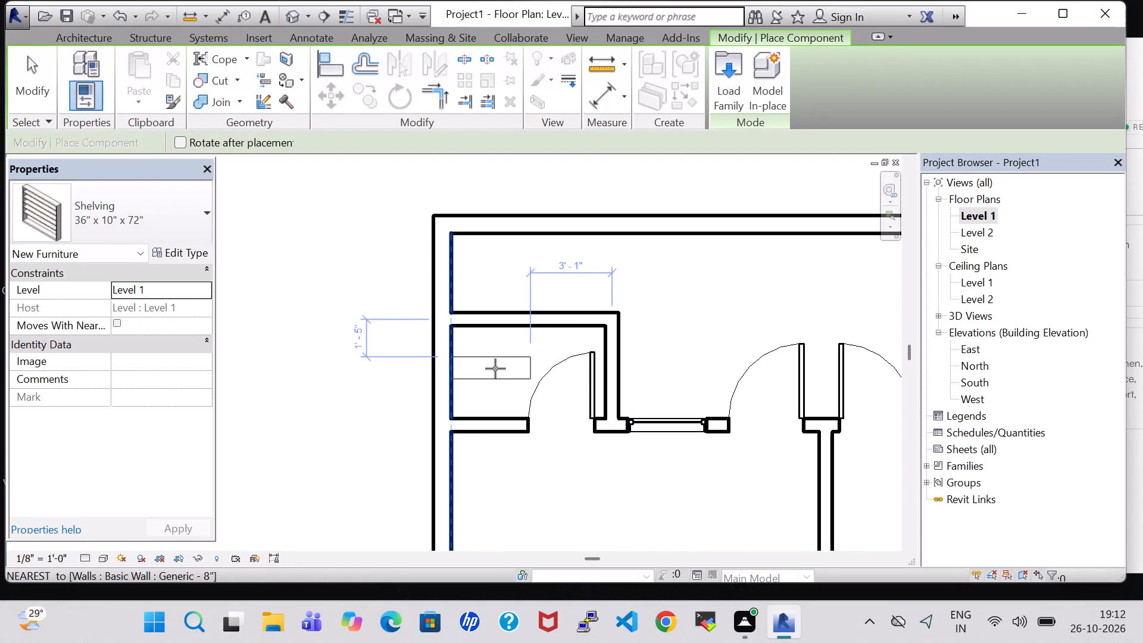
key("space")
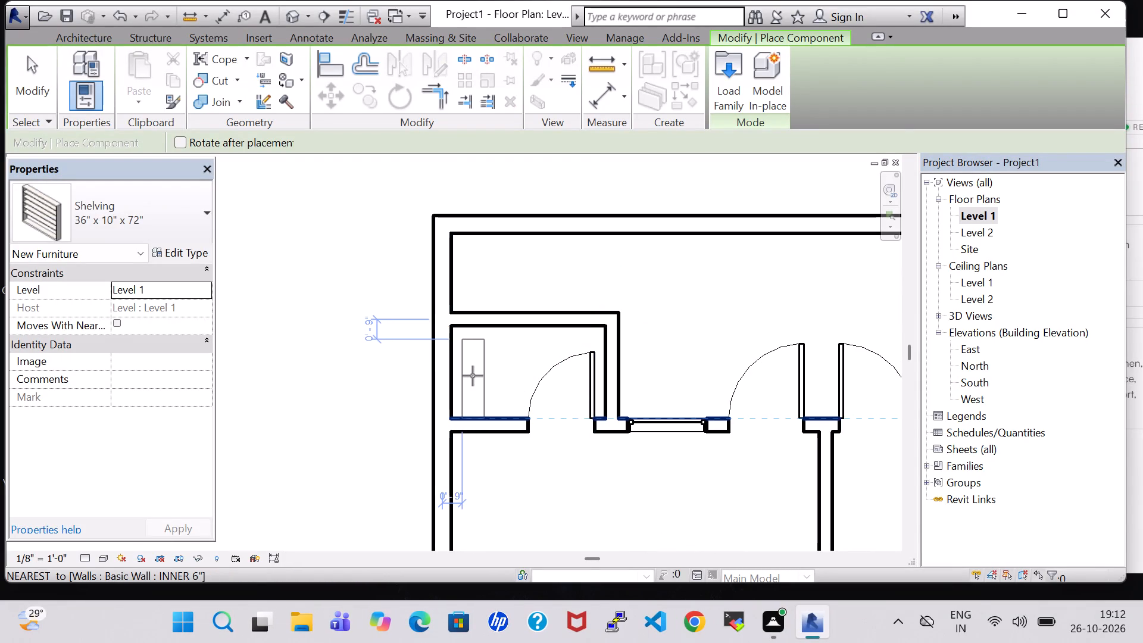
scroll(473, 376, "up", 6)
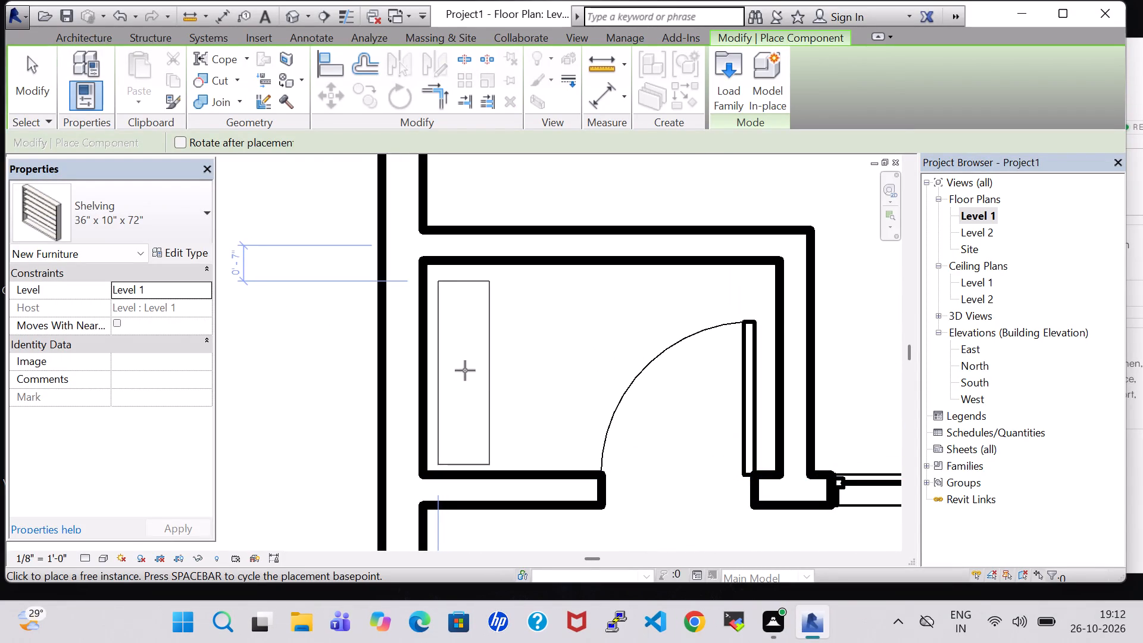
double_click(454, 367)
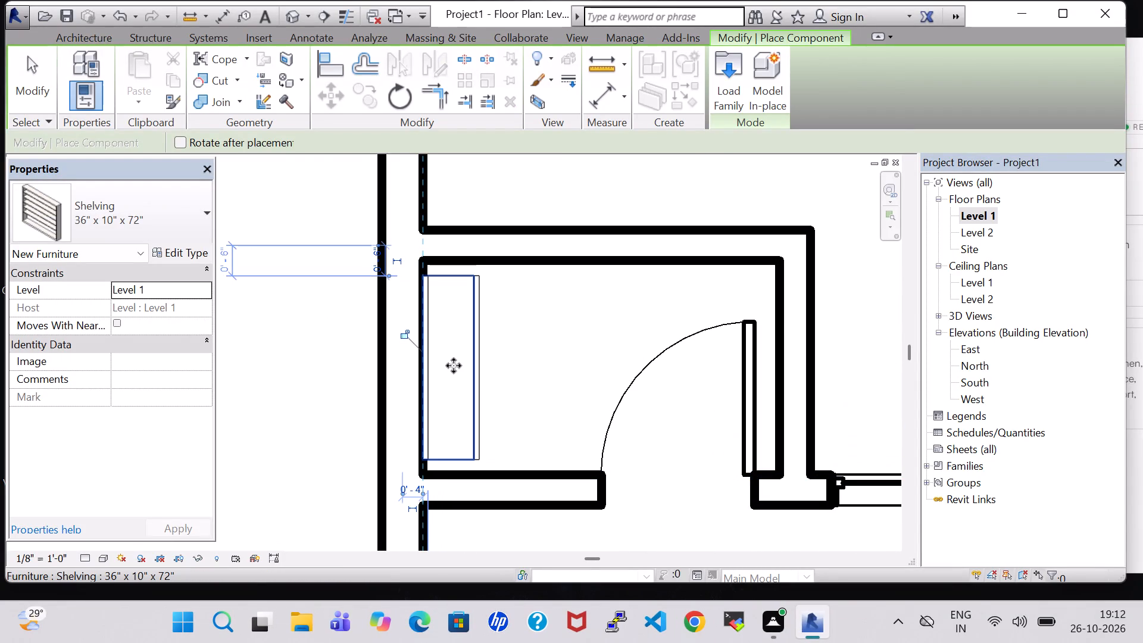
key("Escape")
key("Escape")
Nudge the shelving unit right, about 2 1/4" off the inner face of the left exterior wall.
left_click(473, 370)
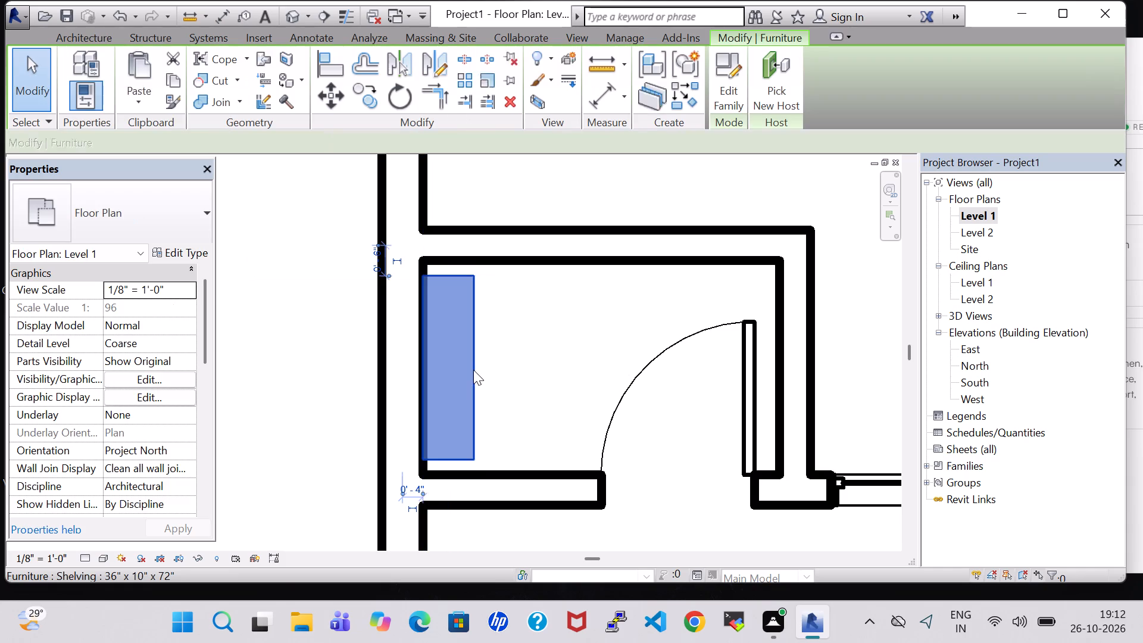
key("Right")
key("Right")
key("Right")
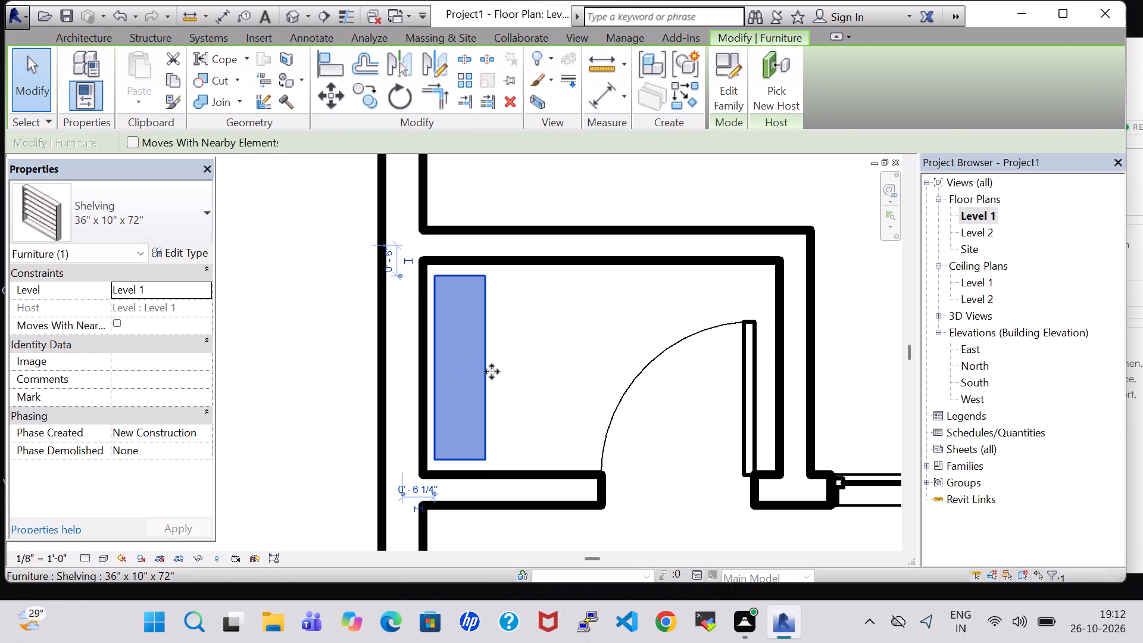
left_click(532, 367)
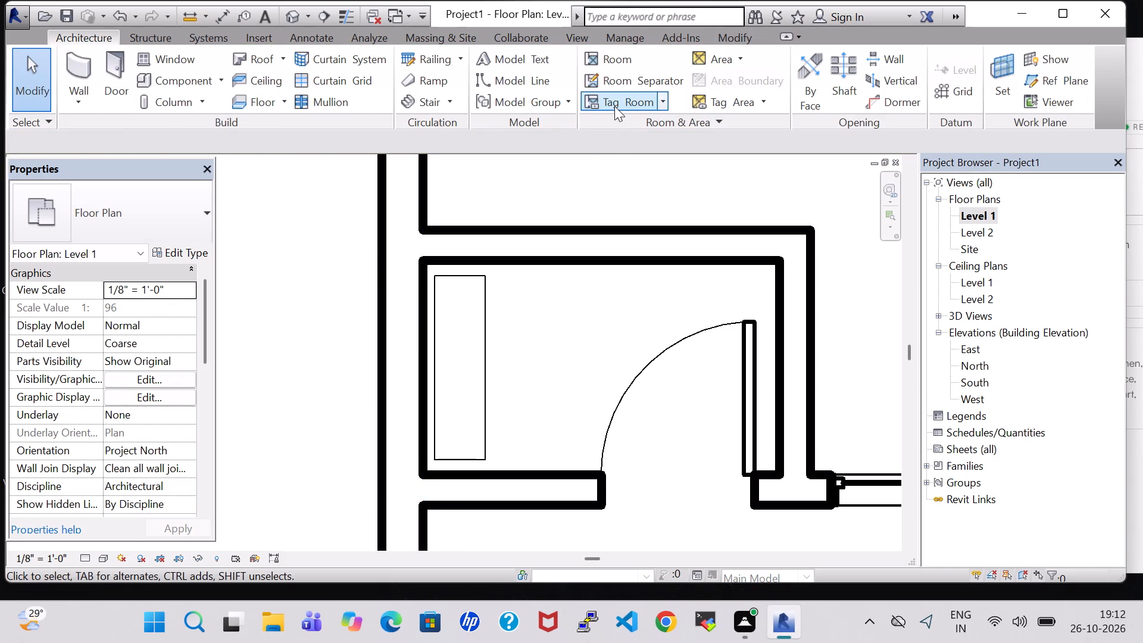
Place a tagged room in the small upper-left room that holds the shelving.
left_click(607, 57)
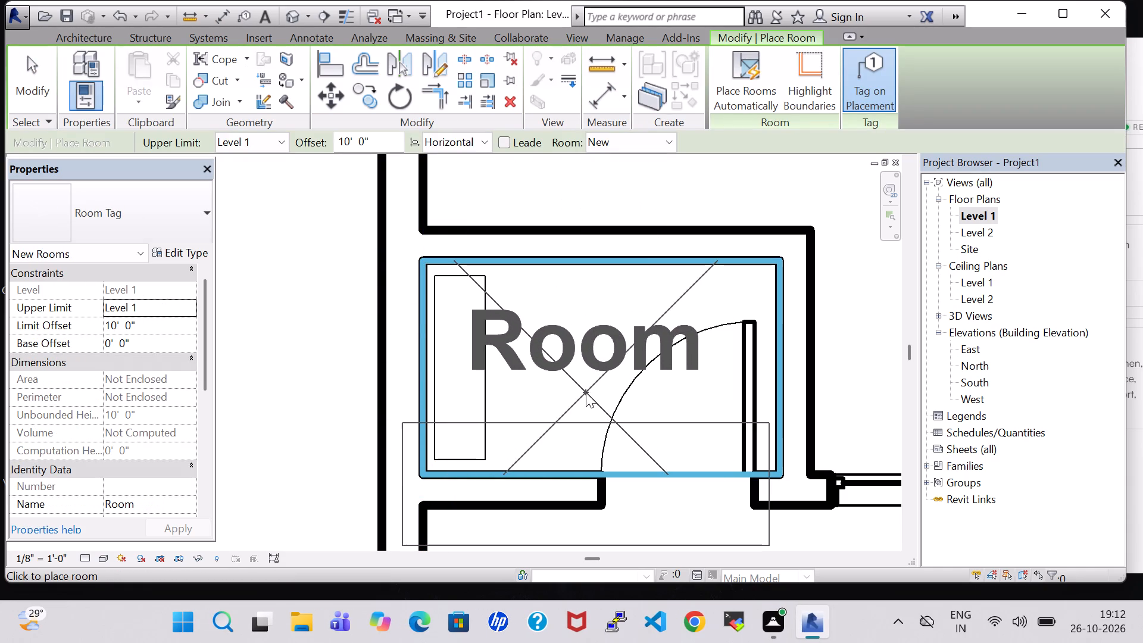
left_click(586, 392)
Turn off Show Room Number in the Room Tag type properties and finish placing rooms.
left_click(180, 252)
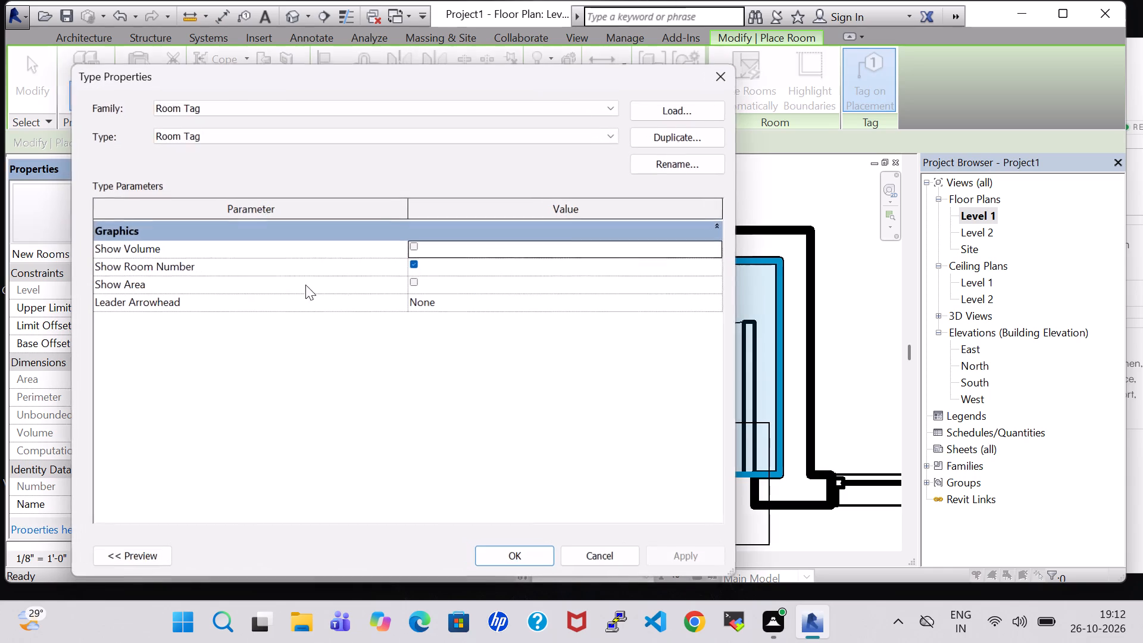
left_click(418, 265)
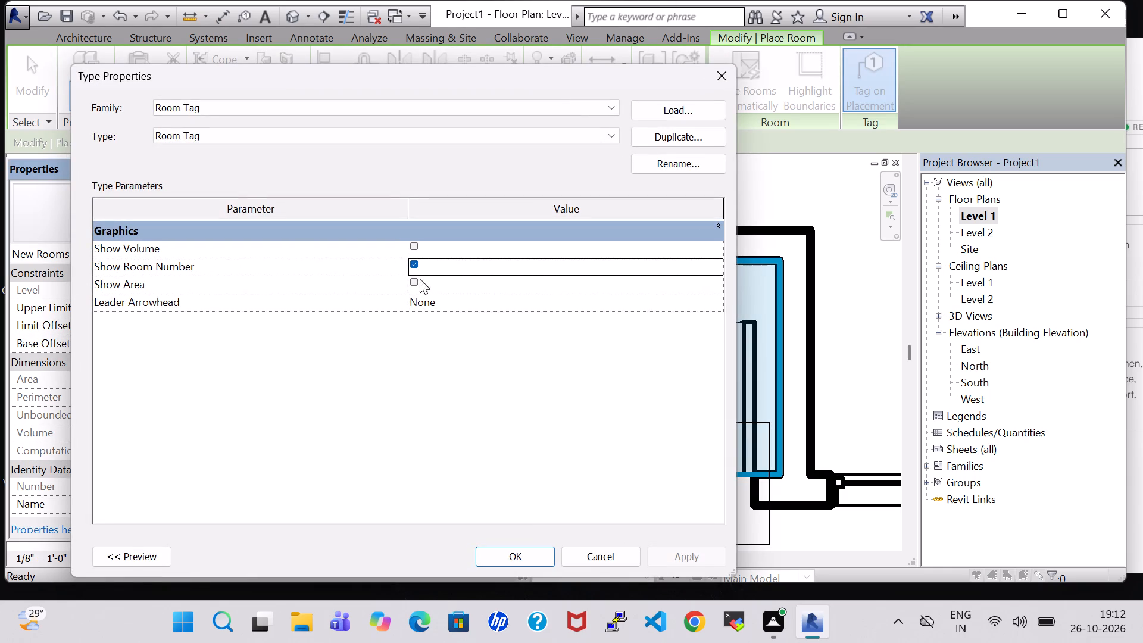
left_click(415, 259)
left_click(416, 265)
left_click(535, 552)
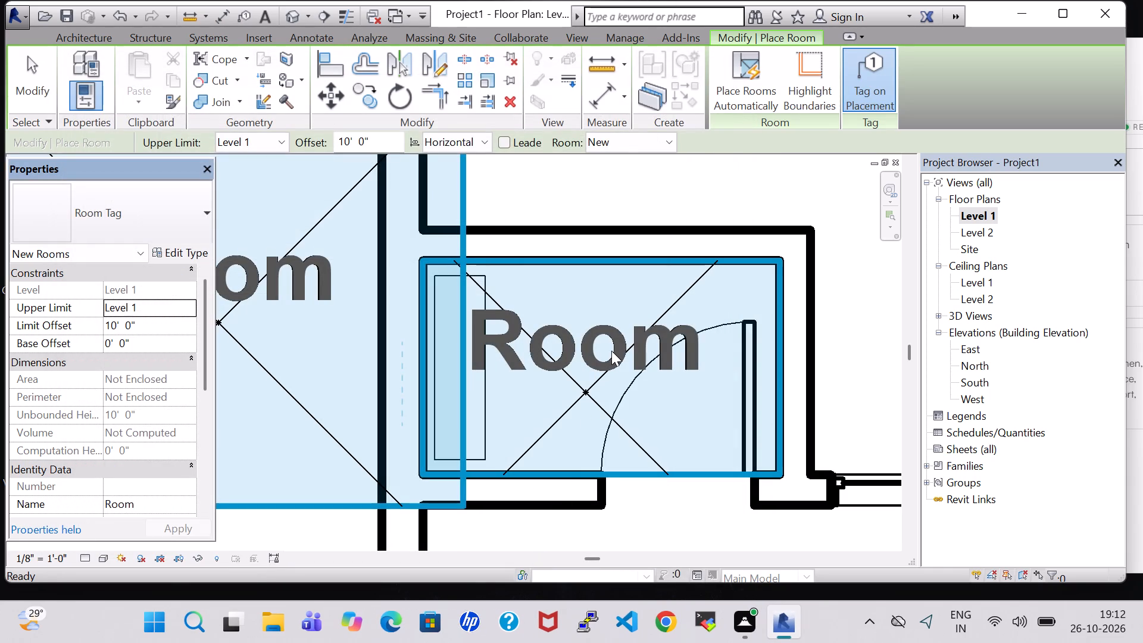
key("Escape")
Rename the small upper-left room as POOJA through its tag.
double_click(611, 351)
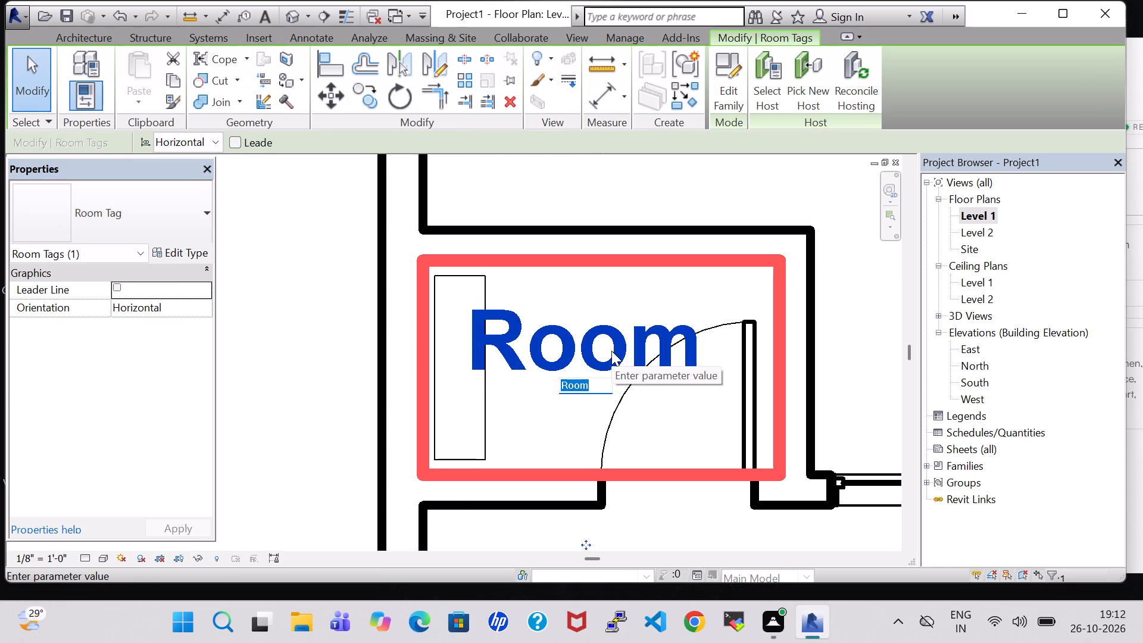
key("BackSpace")
type("POOJA")
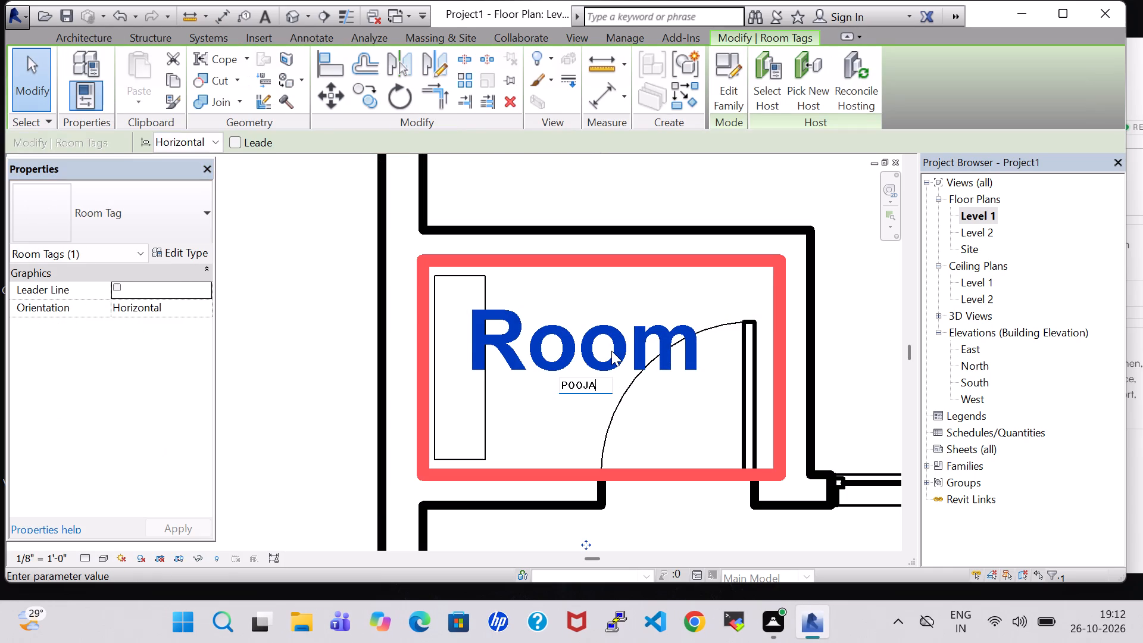
key("Return")
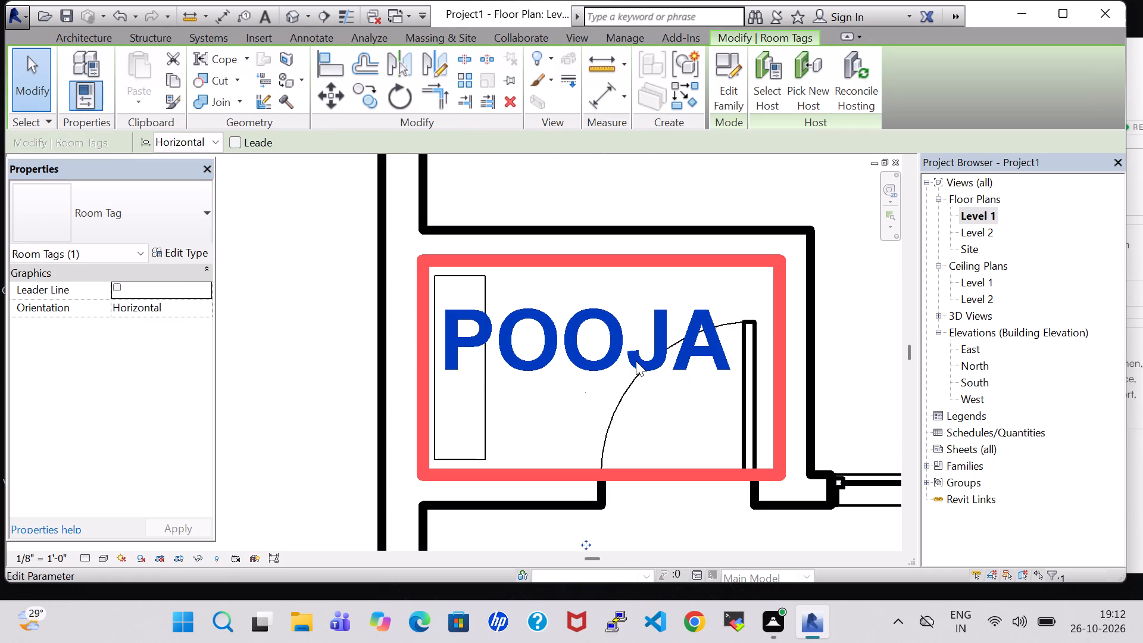
scroll(636, 361, "down", 9)
left_click(732, 299)
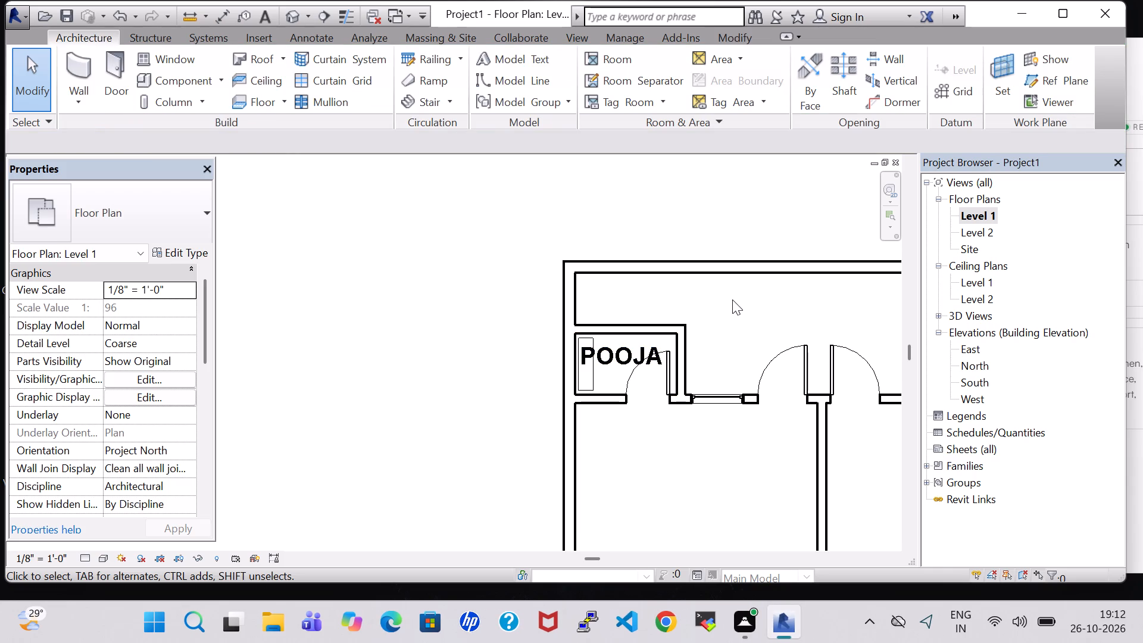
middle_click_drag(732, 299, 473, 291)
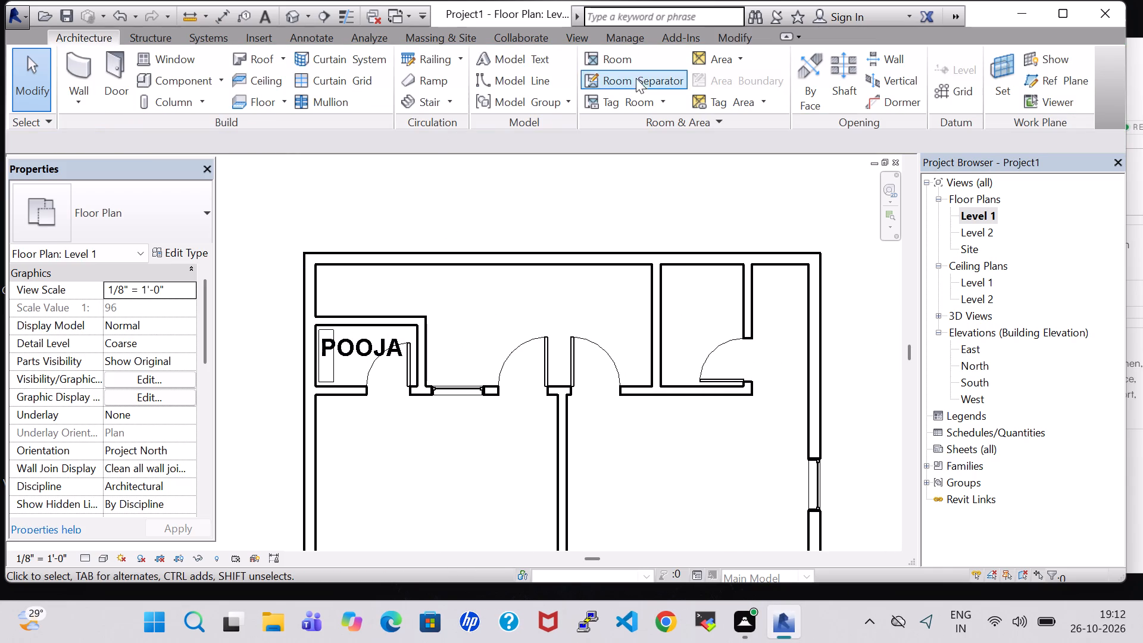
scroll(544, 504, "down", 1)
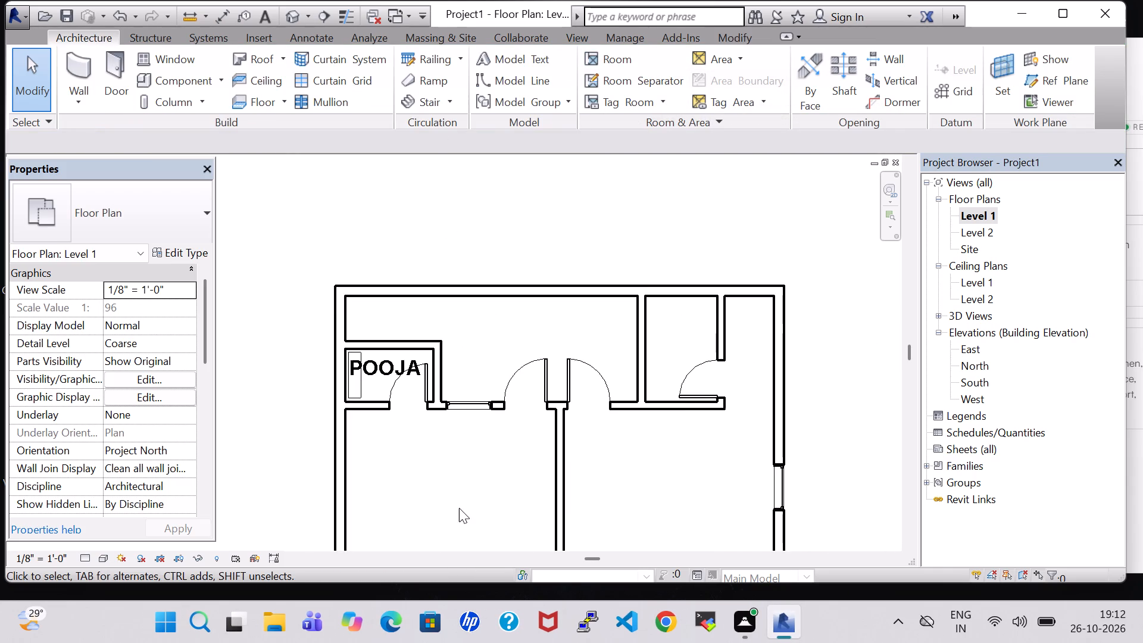
Load the Bed-Box family from the Beds folder of the Furniture library as a component.
scroll(459, 508, "down", 1)
middle_click_drag(459, 508, 488, 388)
left_click(179, 63)
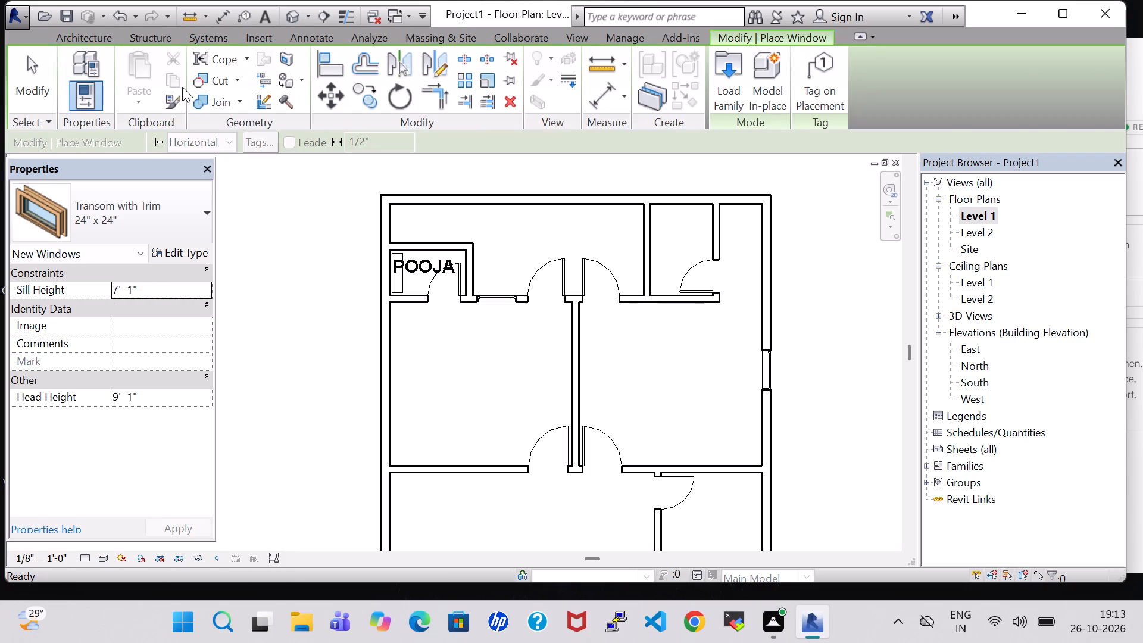
left_click(103, 38)
left_click(183, 73)
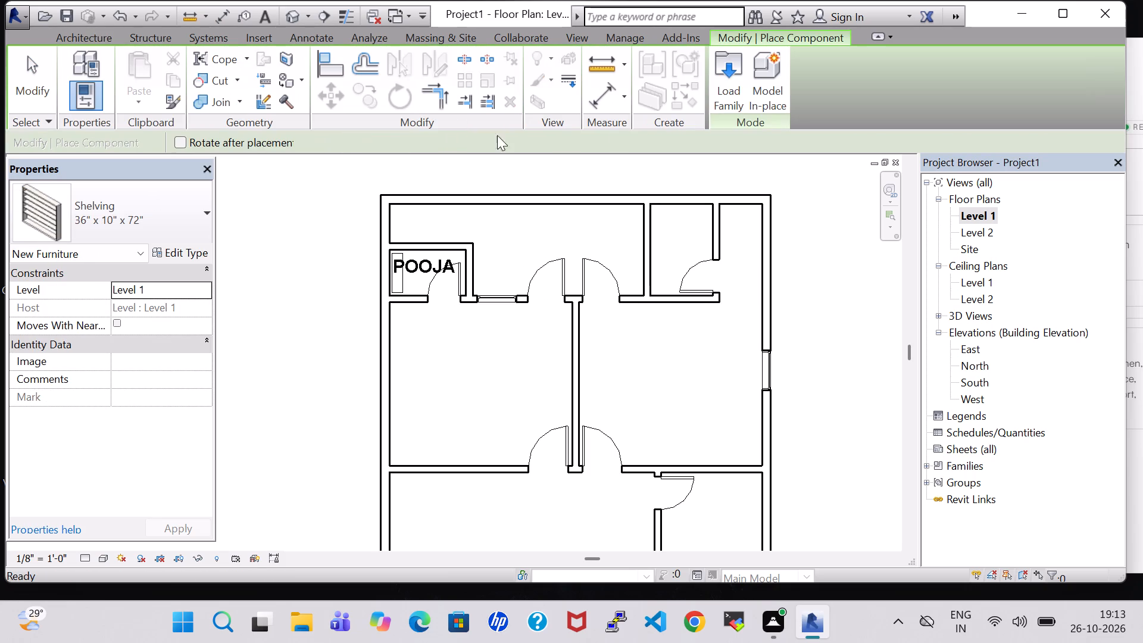
left_click(731, 85)
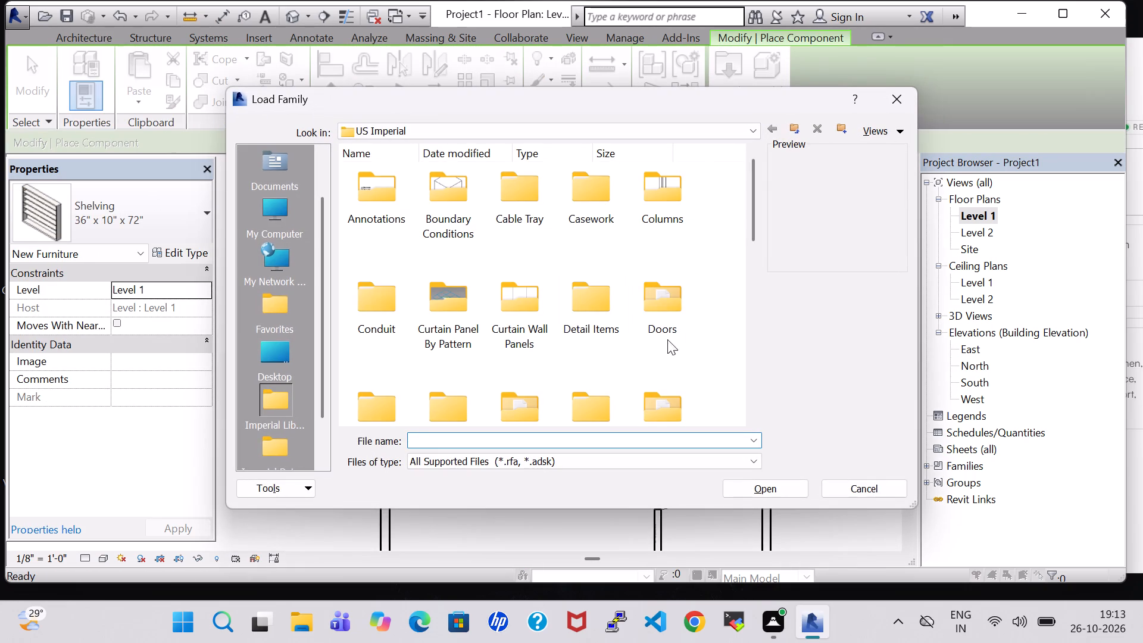
double_click(669, 404)
double_click(374, 199)
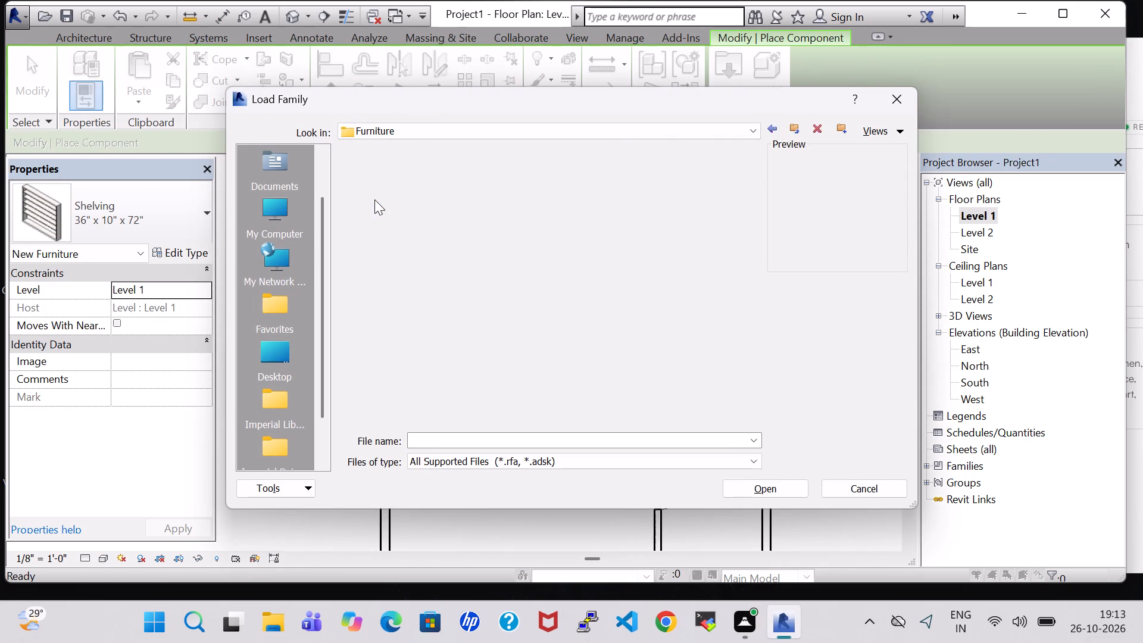
left_click(364, 183)
left_click(748, 482)
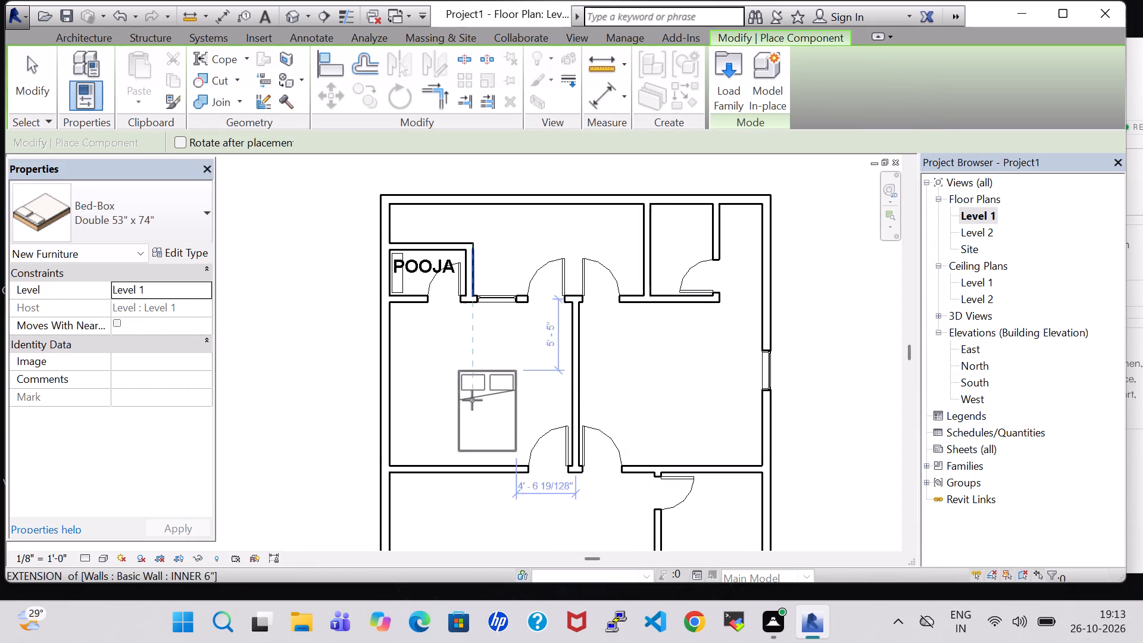
Place a Double 53" x 74" bed in the left bedroom, headboard against the central partition, about 4'-11" above the lower wall.
key("space")
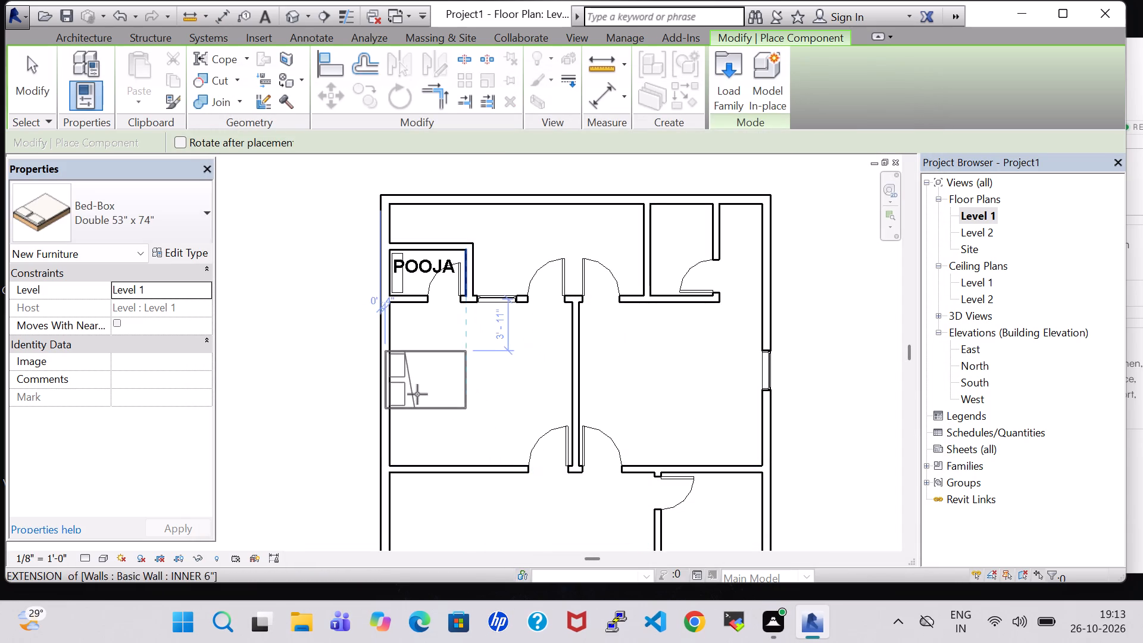
scroll(433, 400, "up", 6)
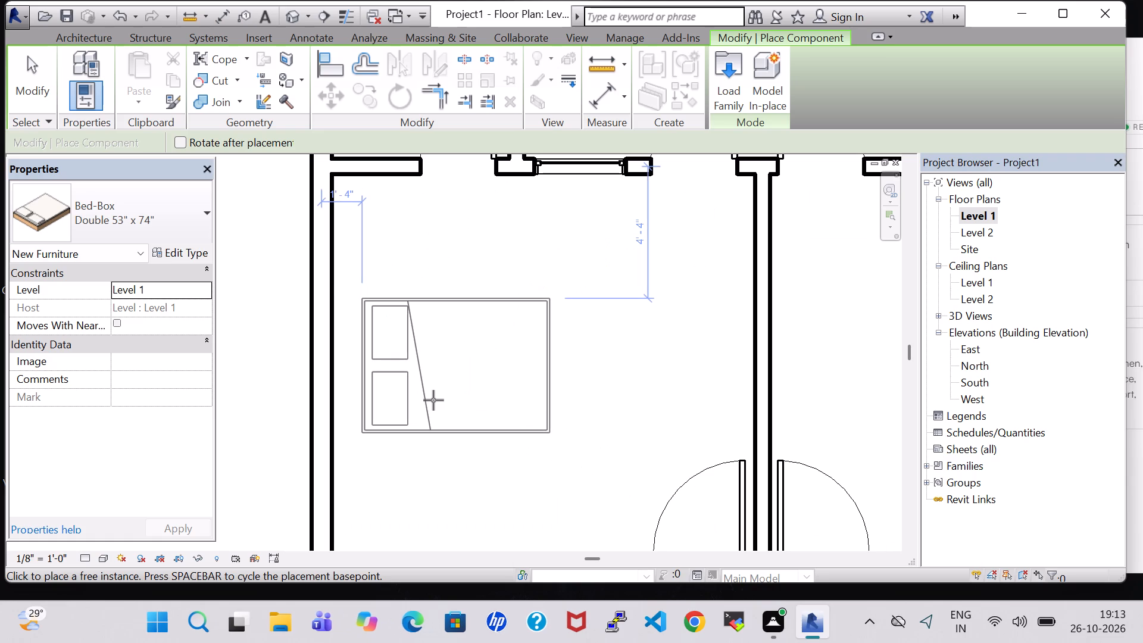
key("space")
key("space")
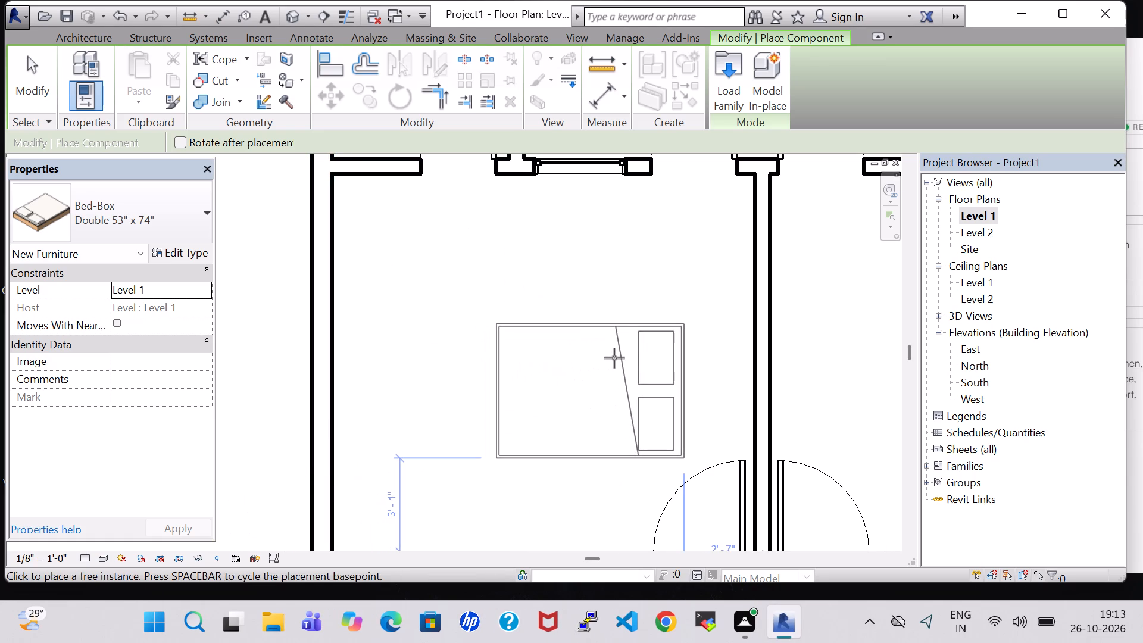
scroll(614, 358, "down", 2)
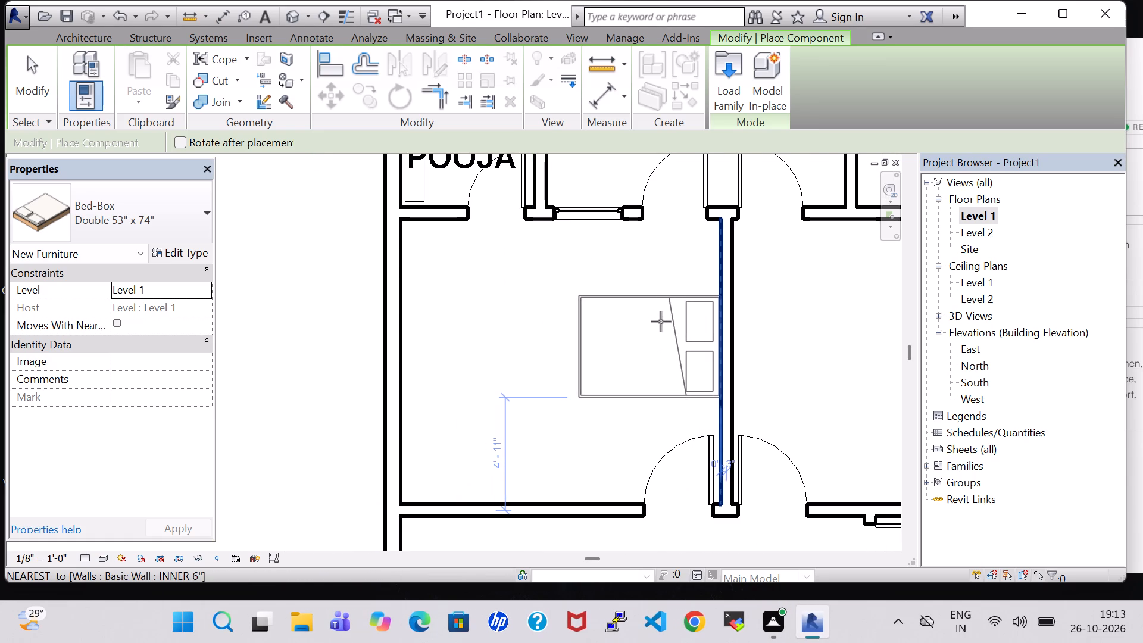
left_click(661, 321)
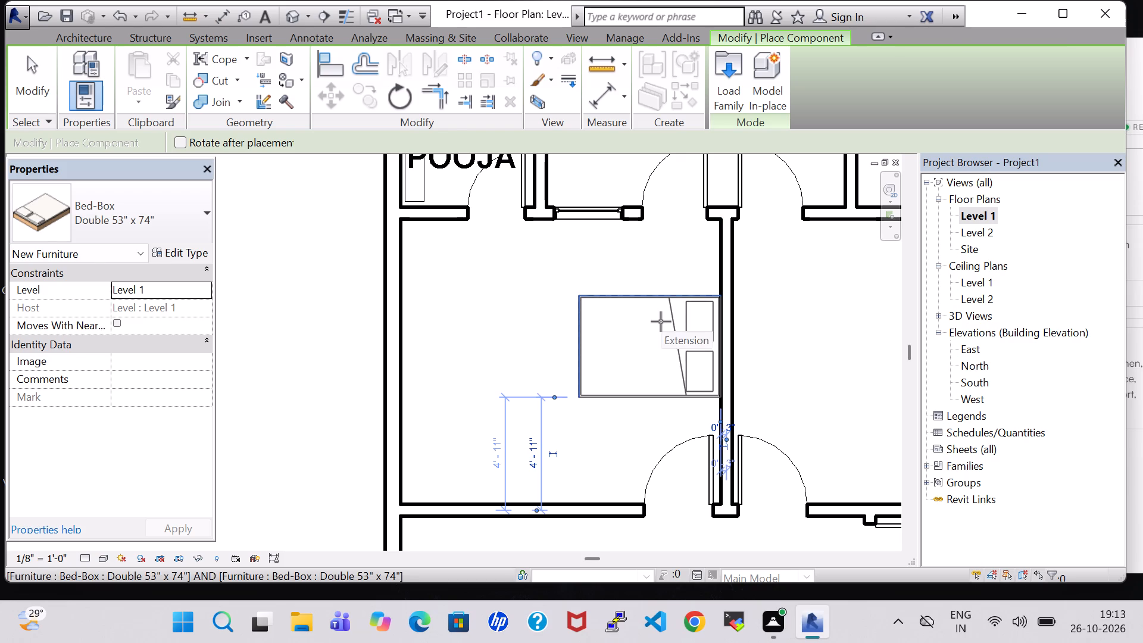
key("Escape")
key("Escape")
key("Escape")
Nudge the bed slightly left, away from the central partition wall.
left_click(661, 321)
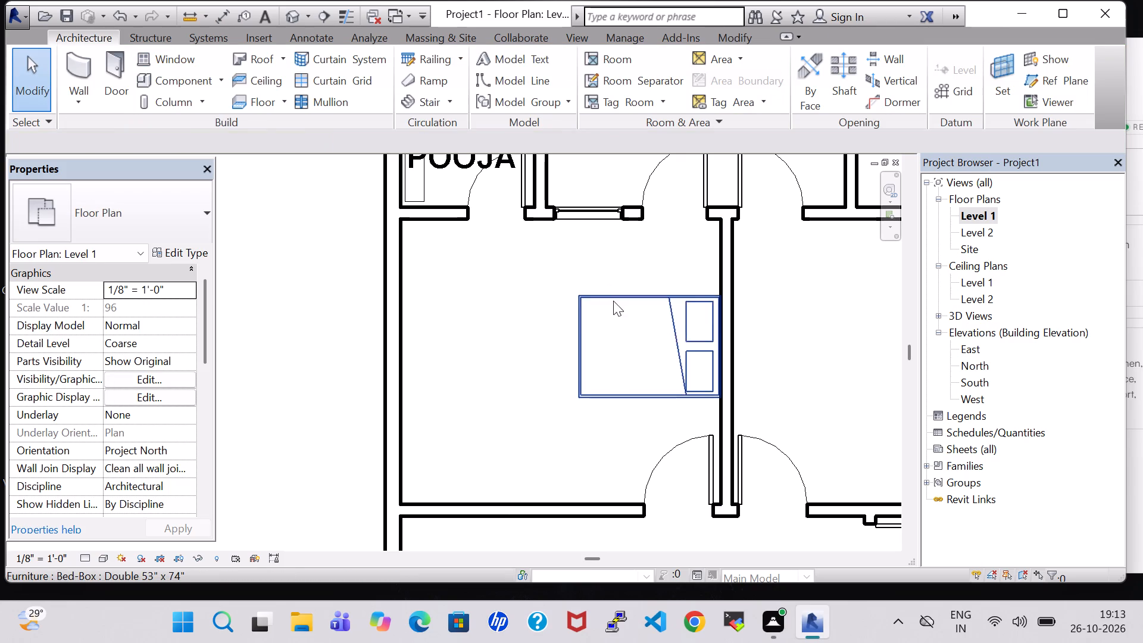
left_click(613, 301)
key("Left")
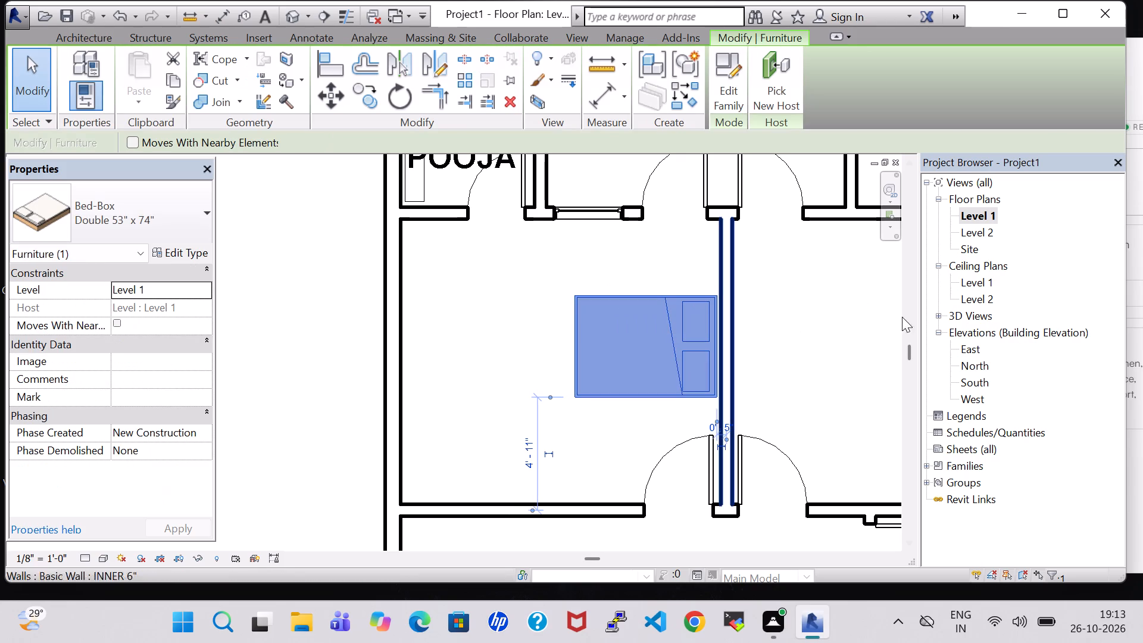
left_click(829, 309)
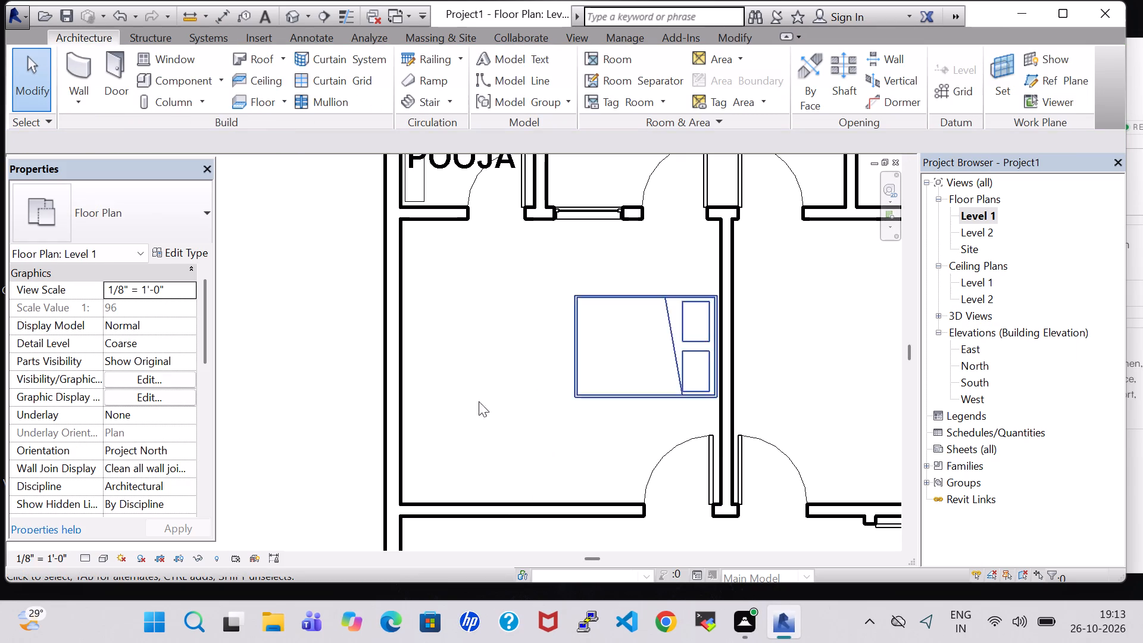
Place a 36" x 48" Casement 3x3 with Trim window midway along the bedroom's left exterior wall, 6'-5 1/2" to each cross wall.
scroll(439, 412, "down", 1)
left_click(157, 54)
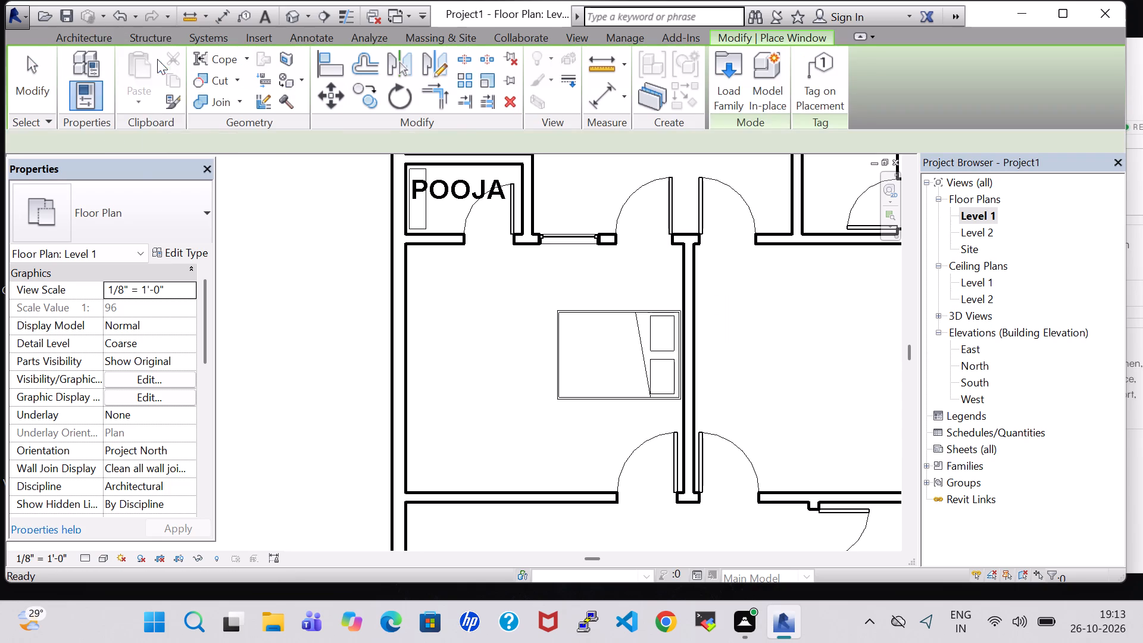
left_click(135, 213)
scroll(136, 505, "up", 1)
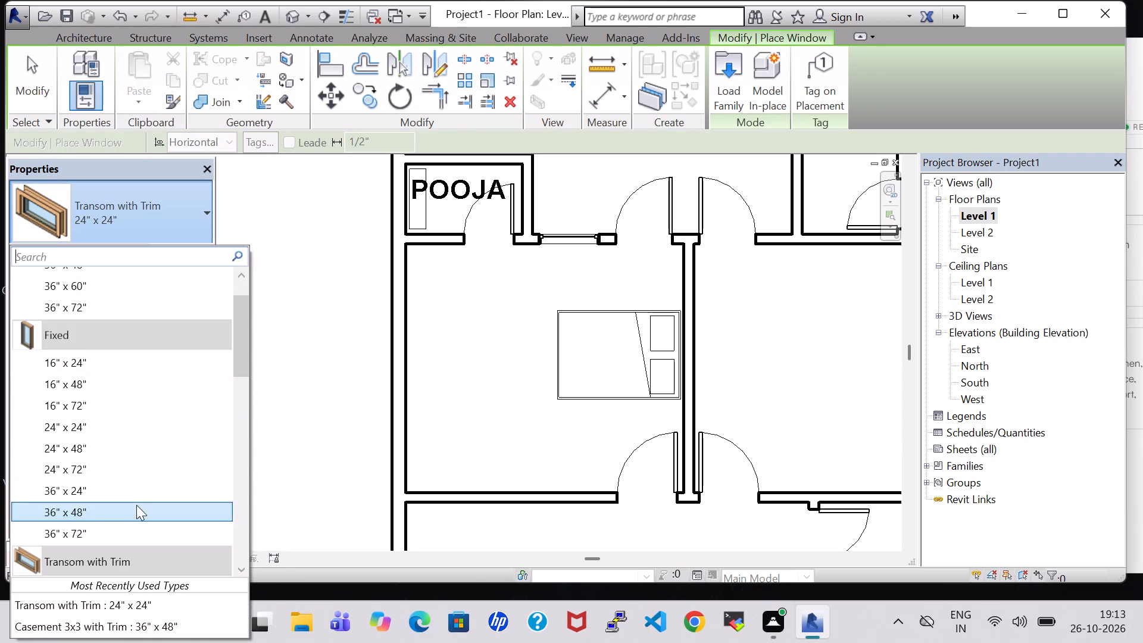
scroll(135, 467, "up", 5)
left_click(126, 307)
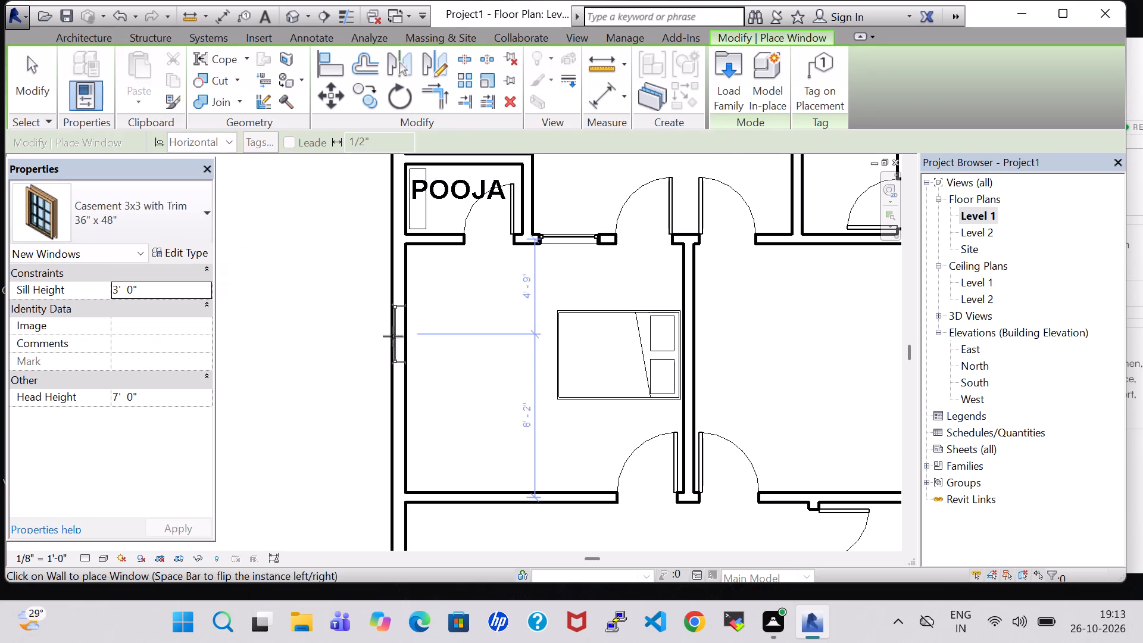
left_click(210, 221)
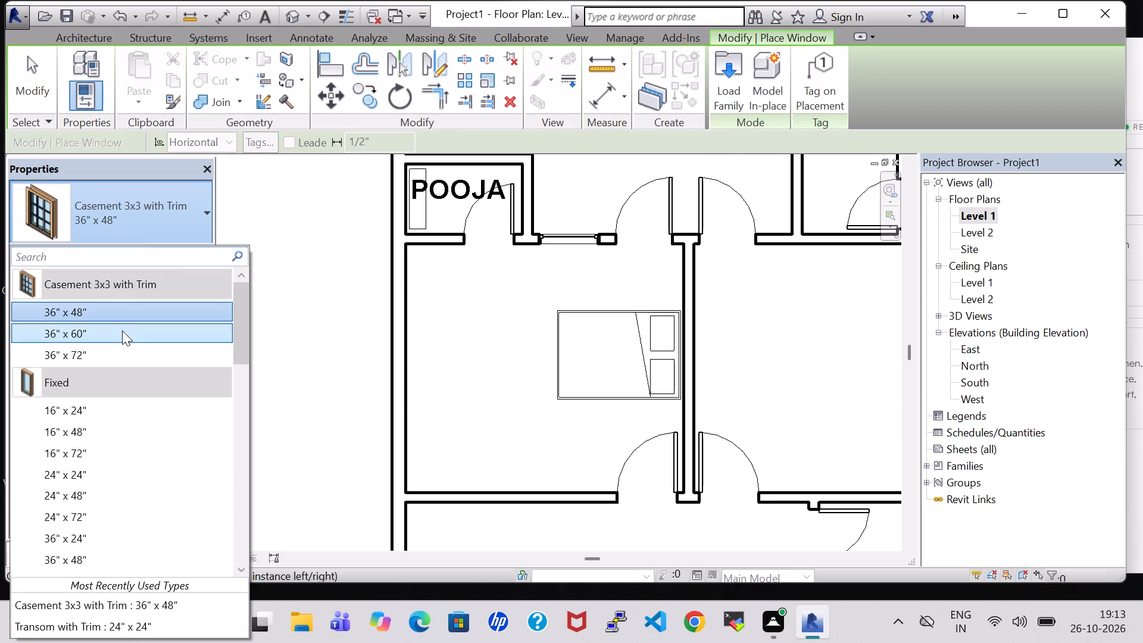
left_click(126, 311)
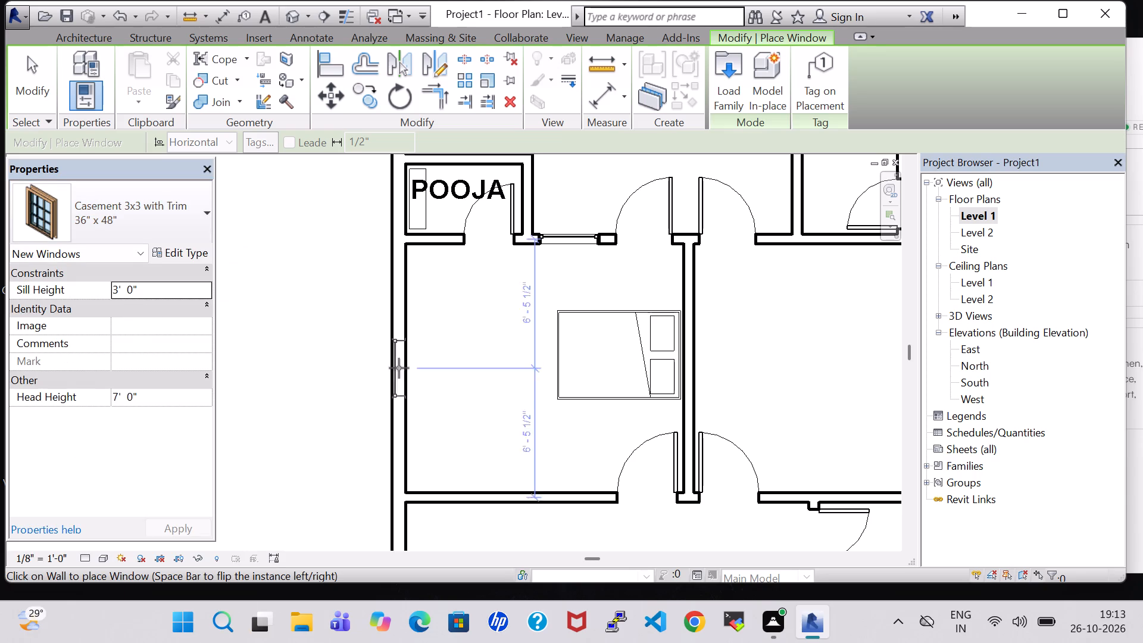
left_click(391, 367)
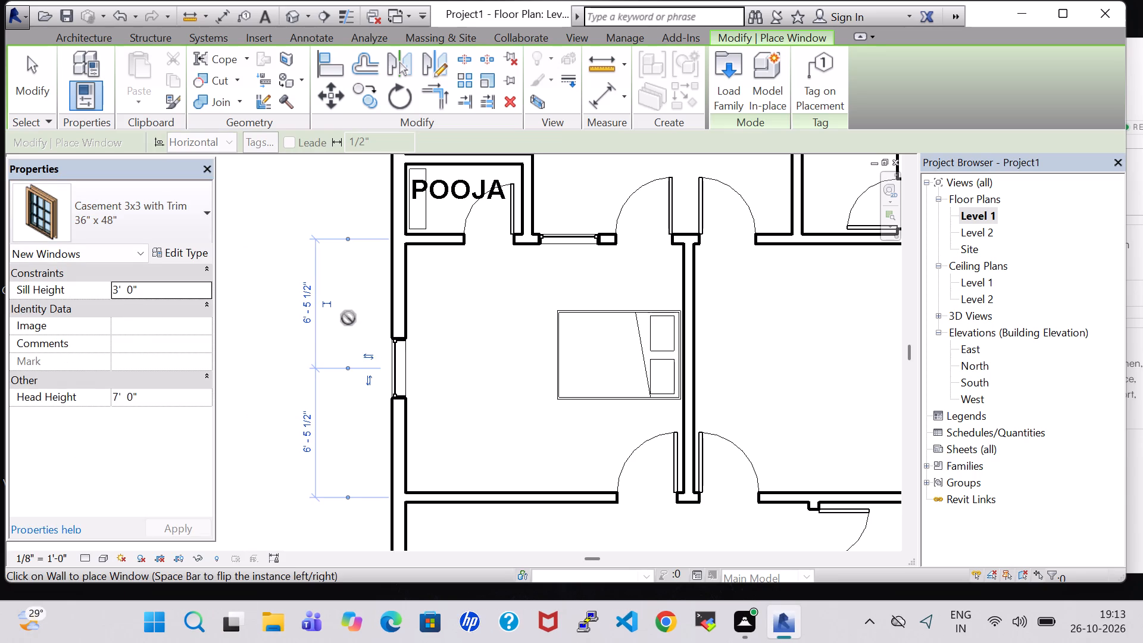
key("Escape")
key("Escape")
Load the Table-Coffee family from the Tables folder of the Furniture library, without placing an instance.
scroll(348, 318, "down", 3)
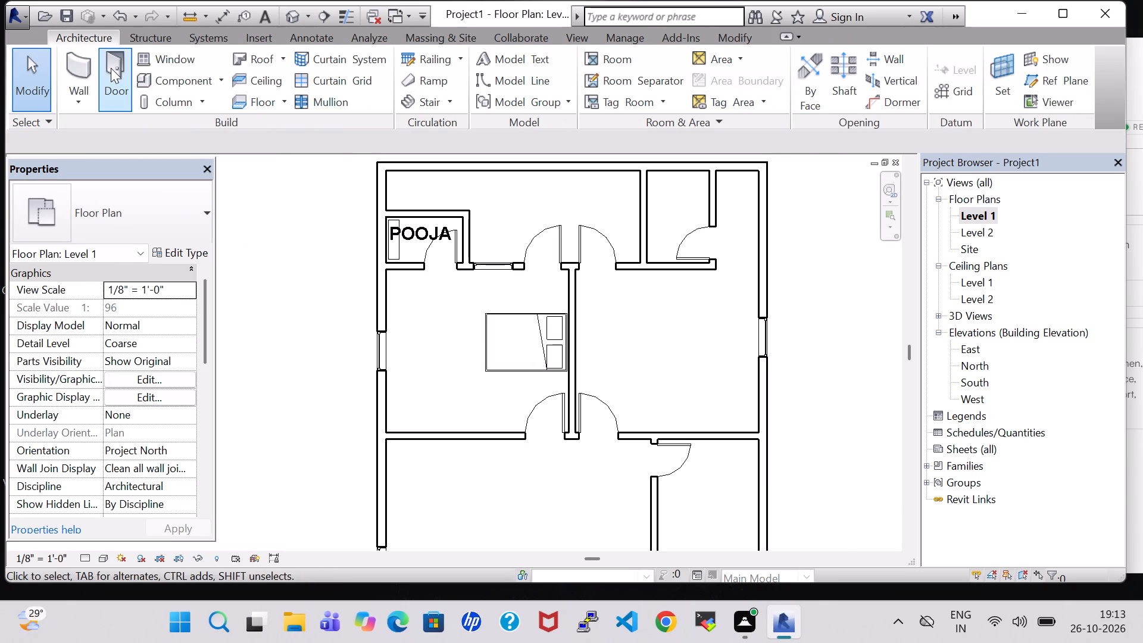
left_click(171, 80)
left_click(726, 86)
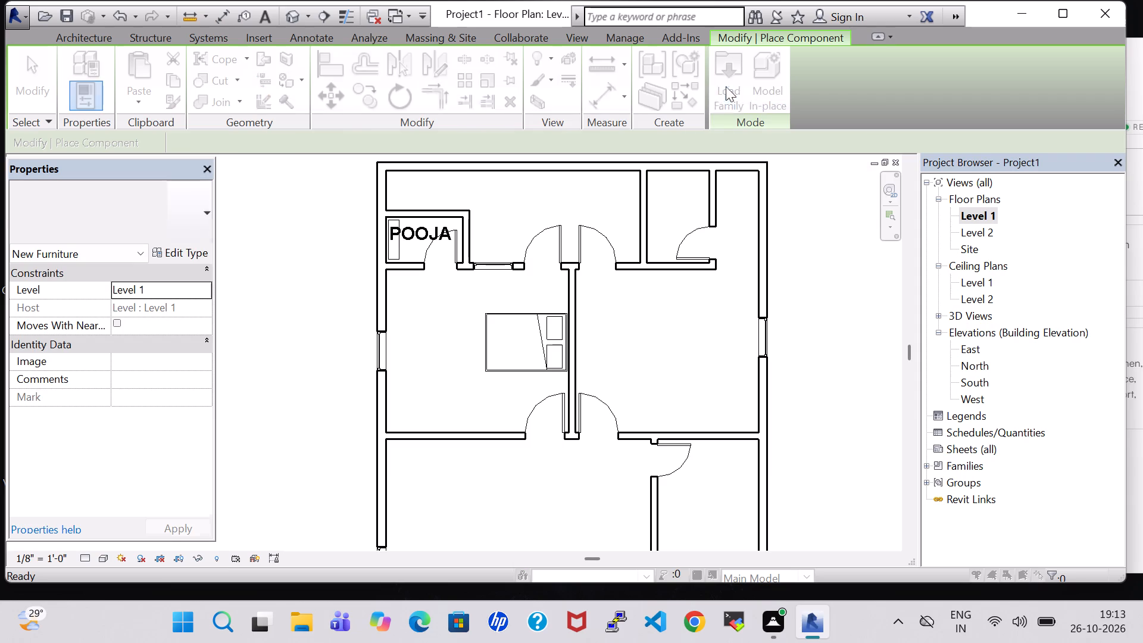
double_click(661, 415)
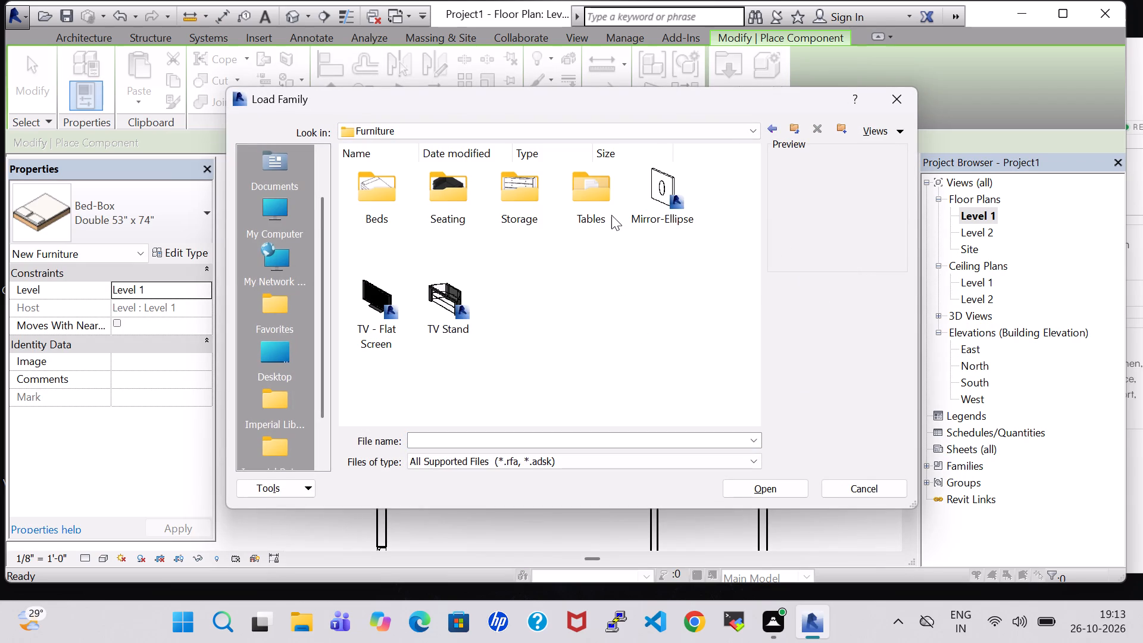
double_click(611, 215)
double_click(585, 196)
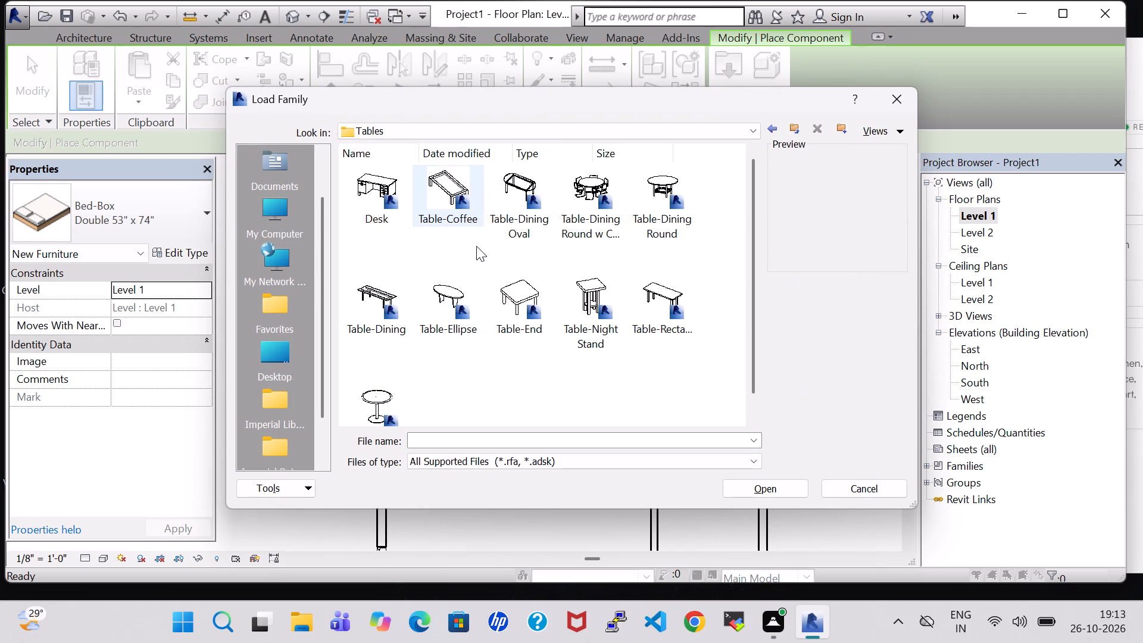
left_click(438, 211)
left_click(794, 492)
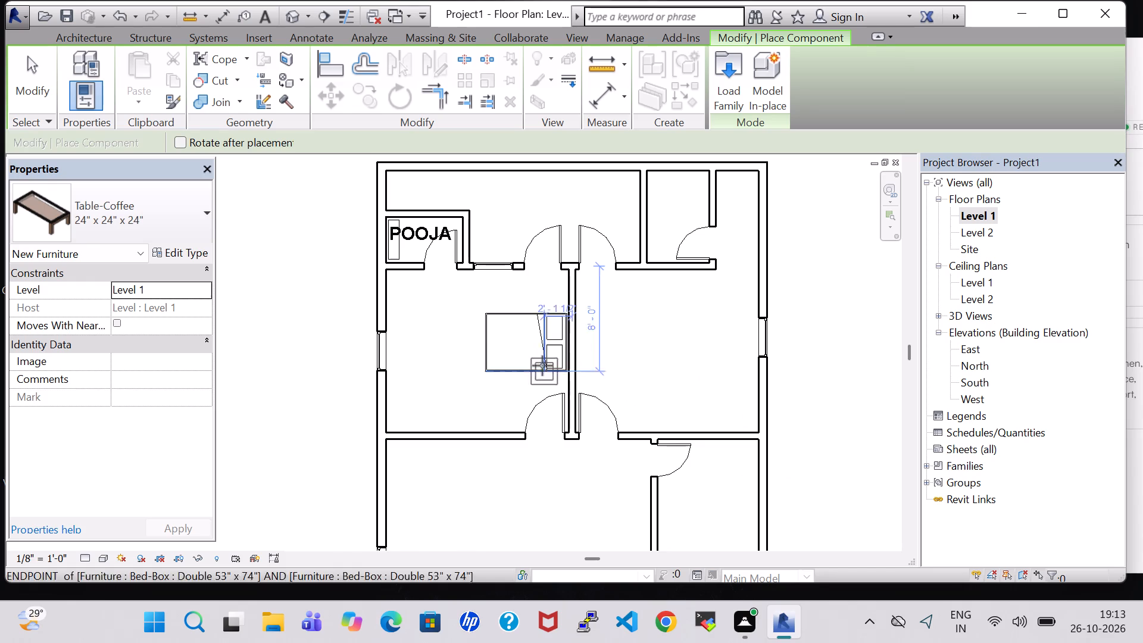
scroll(549, 302, "up", 3)
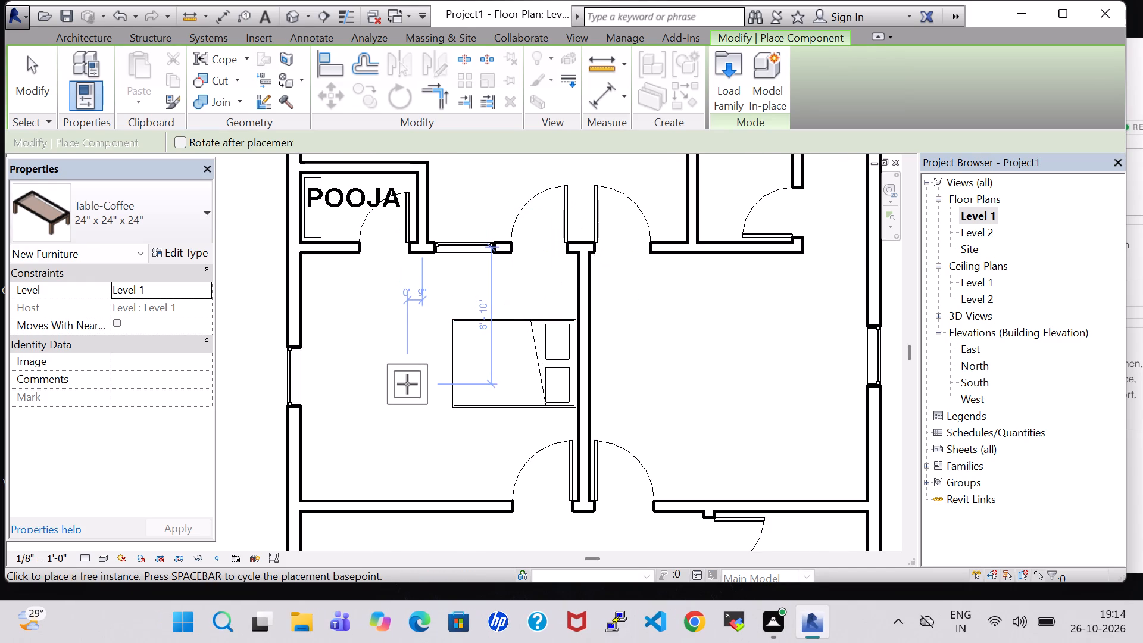
key("Escape")
key("Escape")
Rotate the bed in the left bedroom 180° so its pillows face the left exterior wall.
left_click(458, 400)
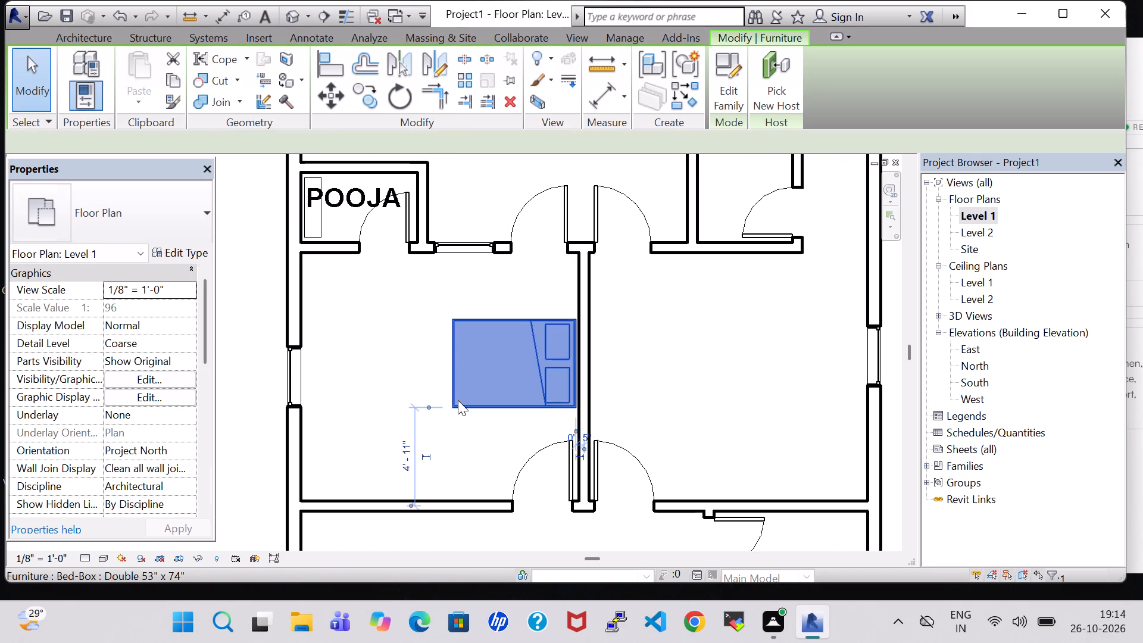
key("space")
key("space")
Nudge the rotated bed down to about 3'-10" below the bedroom's upper wall.
key("Down")
key("Down")
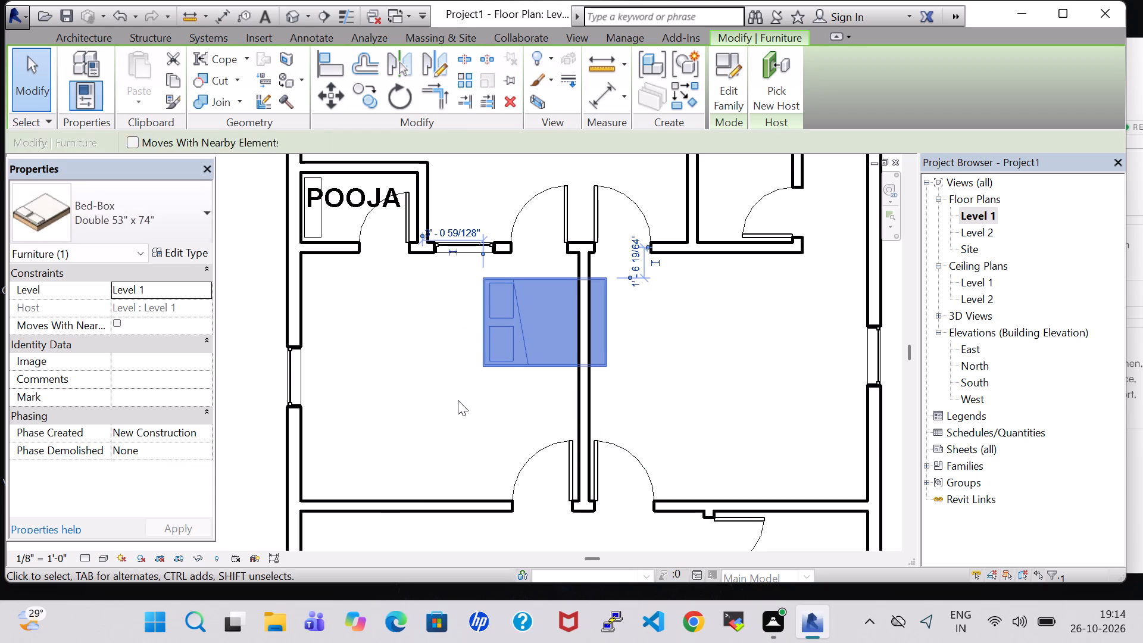
key("Down")
key("Down")
key("Down")
key("Down")
key("Down")
key("Down")
key("Down")
key("Down")
key("Down")
key("Down")
key("Down")
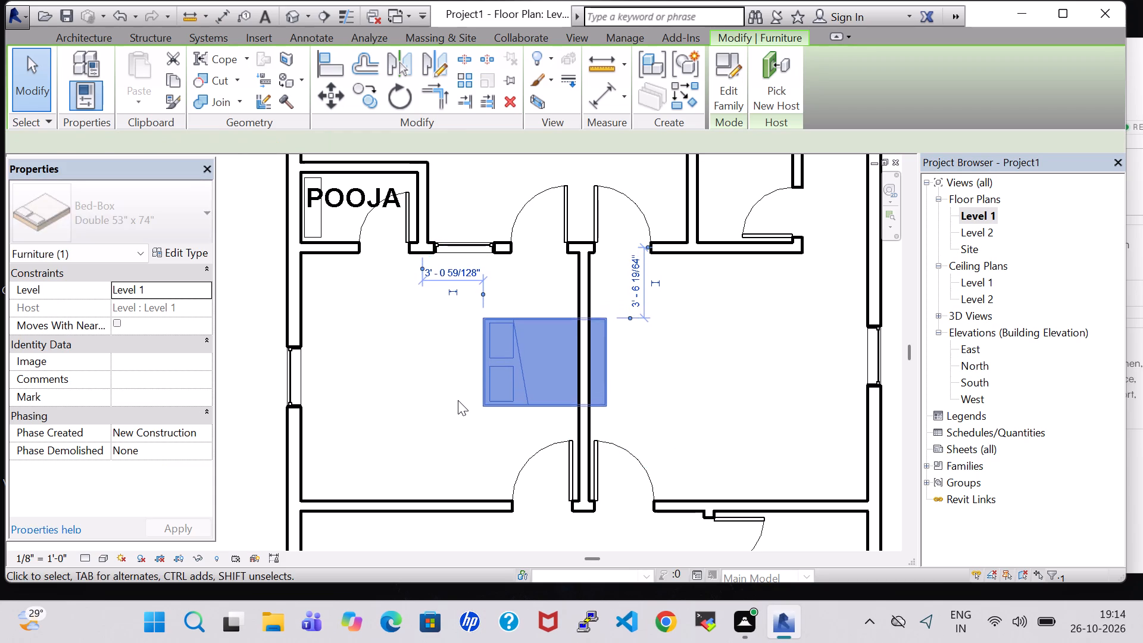
key("Down")
key("Down")
Nudge the bed left until its headboard sits just off the inner face of the left exterior wall.
key("Left")
key("Left")
key("Left")
key("Left")
key("Left")
key("Left")
key("Left")
key("Left")
key("Left")
key("Left")
key("Left")
key("Left")
key("Left")
key("Left")
key("Left")
key("Left")
key("Left")
key("Left")
key("Left")
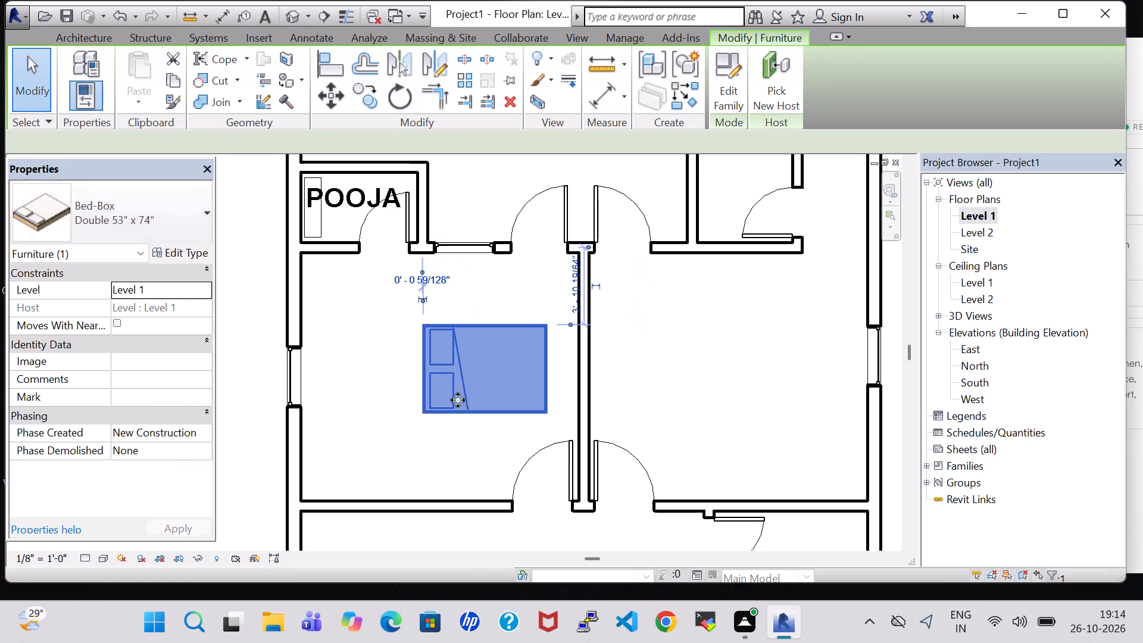
key("Left")
key("Left")
key("Left")
key("Left")
key("Left")
key("Left")
key("Left")
key("Left")
key("Left")
key("Left")
key("Left")
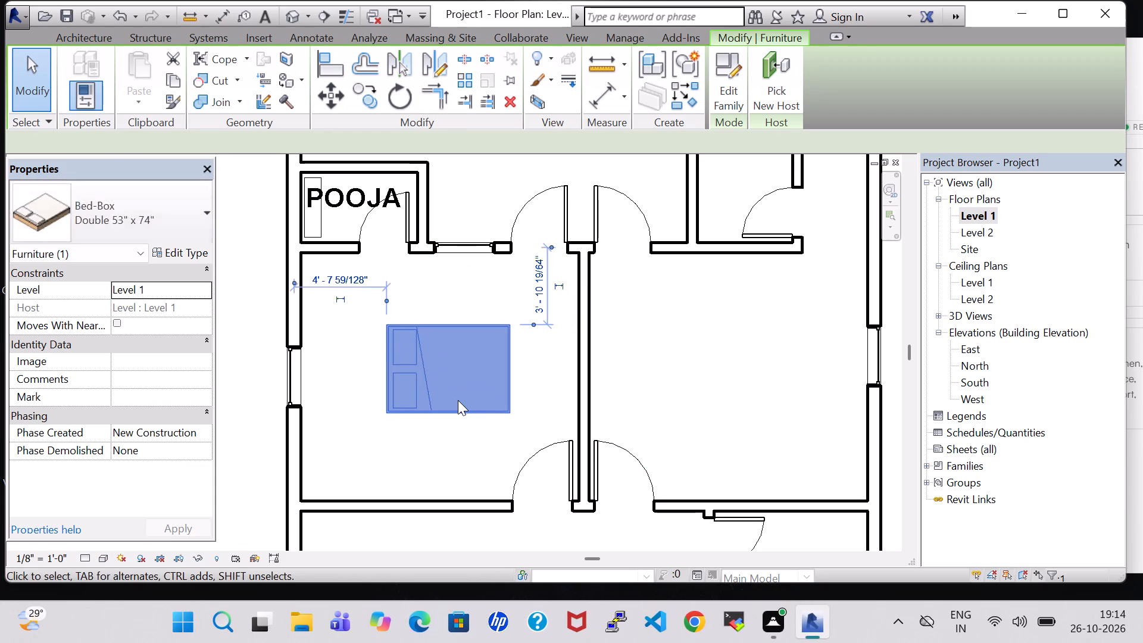
key("Left")
key("Left")
key("Left")
key("Left")
key("Left")
key("Left")
key("Left")
key("Left")
key("Left")
key("Left")
key("Left")
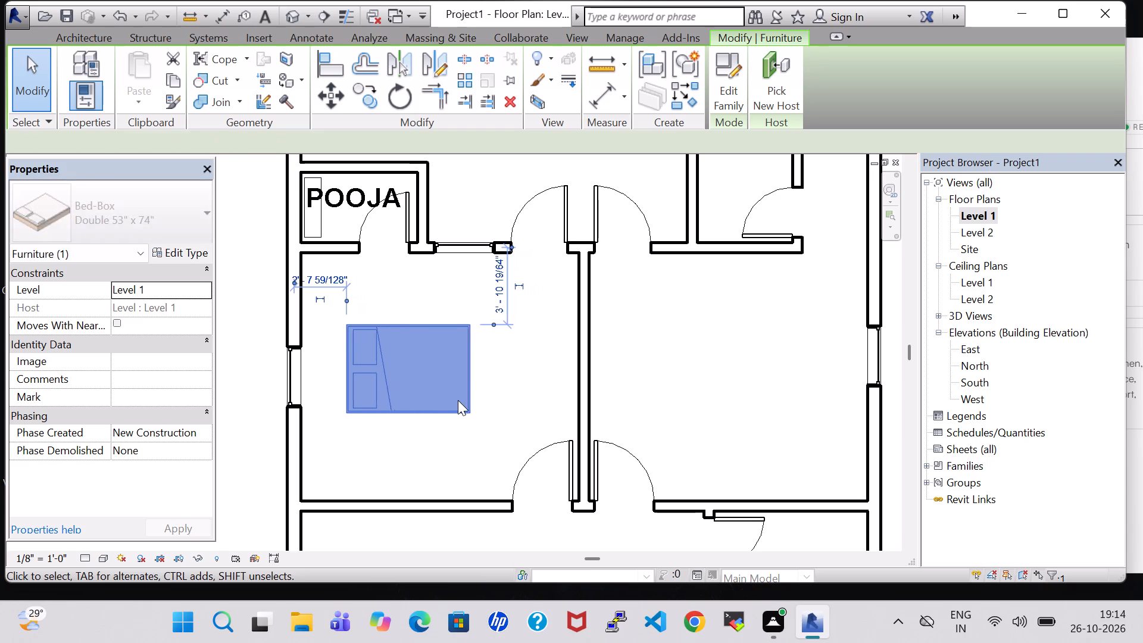
key("Left")
key("Left")
key("Left")
key("Left")
key("Left")
key("Left")
key("Left")
key("Left")
key("Left")
key("Left")
key("Left")
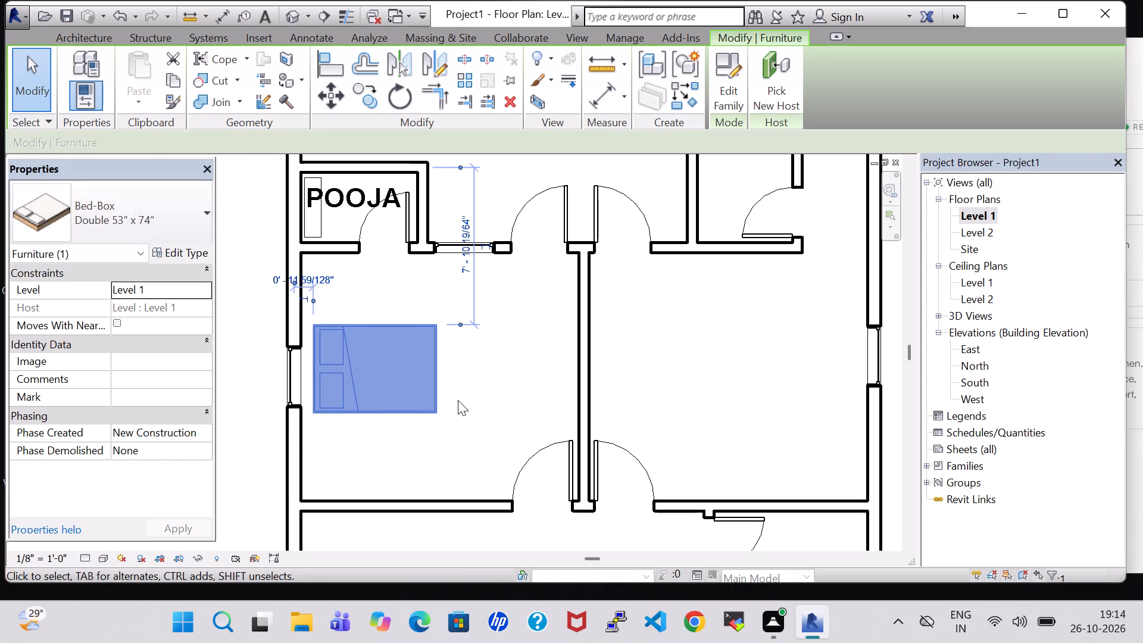
key("Left")
key("Left")
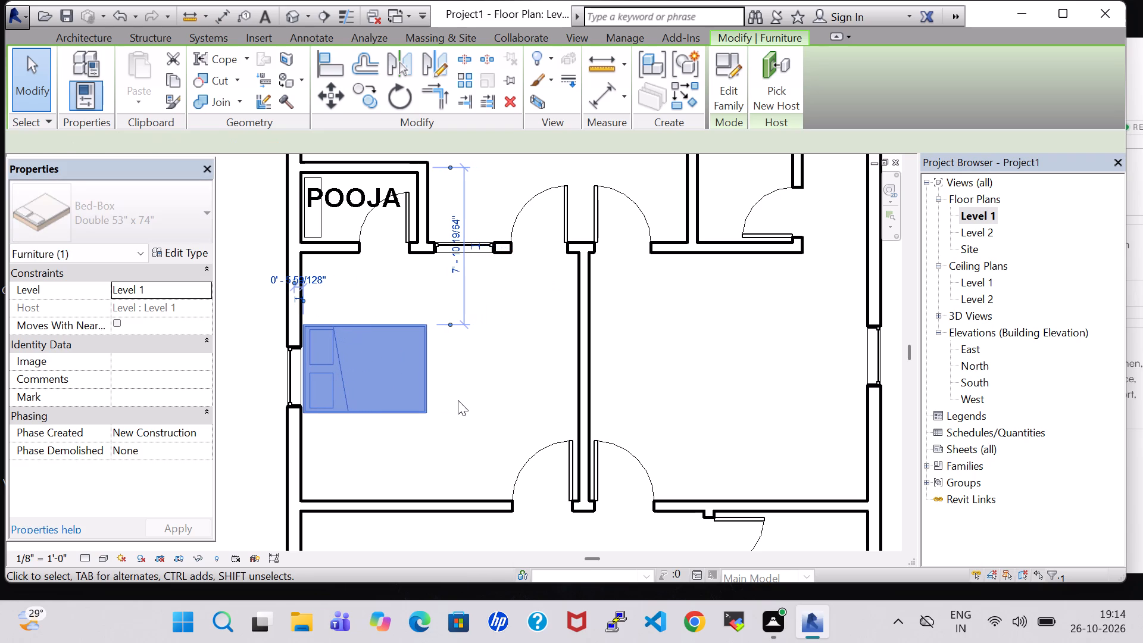
left_click(458, 400)
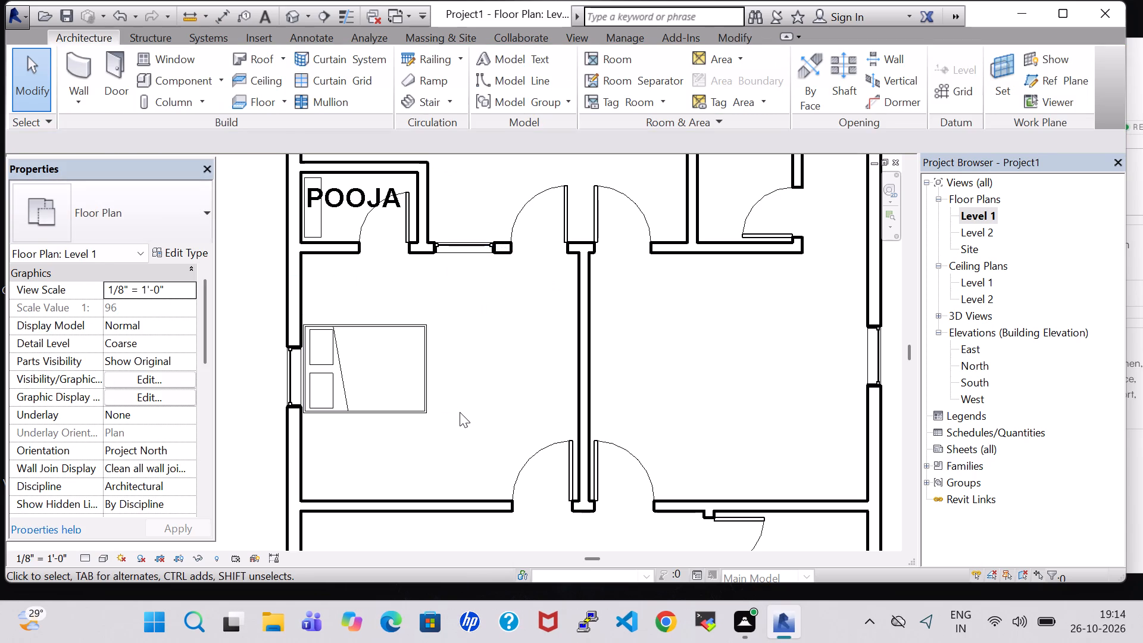
Nudge the window in the left exterior wall up until it is roughly centred on the bed's headboard.
left_click(295, 382)
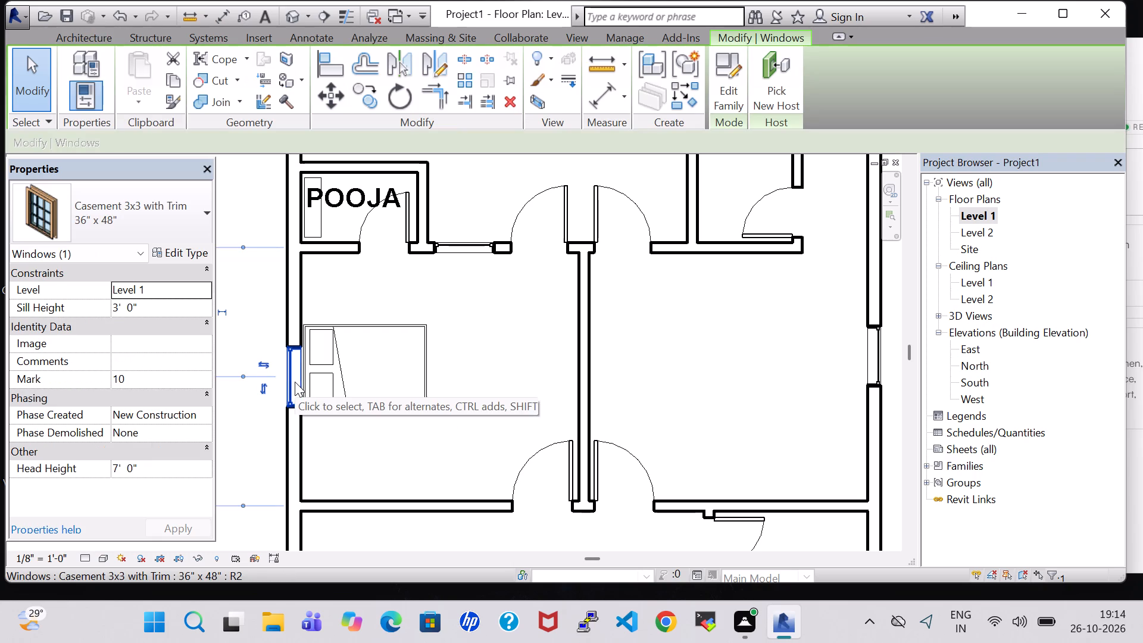
key("Up")
key("Up")
key("Up")
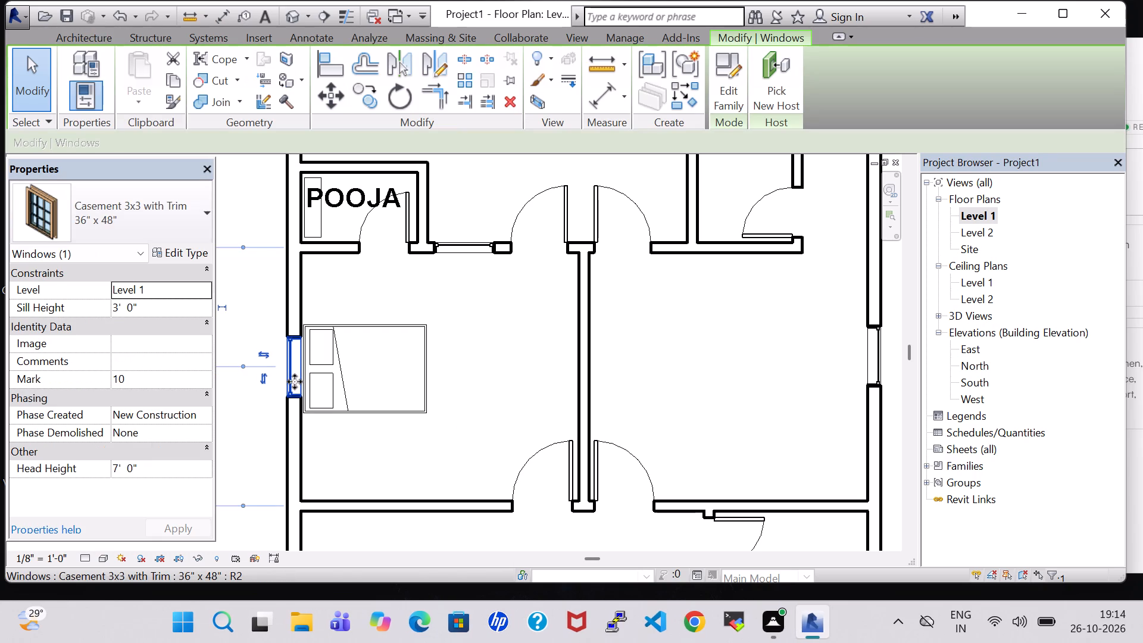
left_click(691, 357)
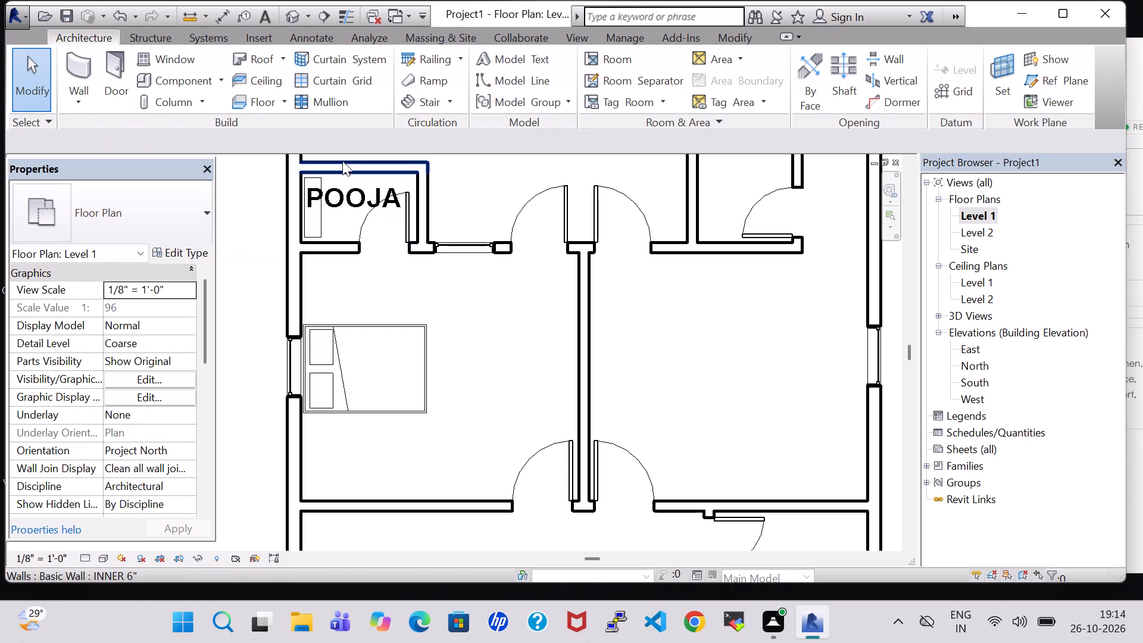
Place a Table-Coffee 24" x 24" x 24" as a bedside table above the bed, close to the left exterior wall.
left_click(162, 83)
left_click(151, 204)
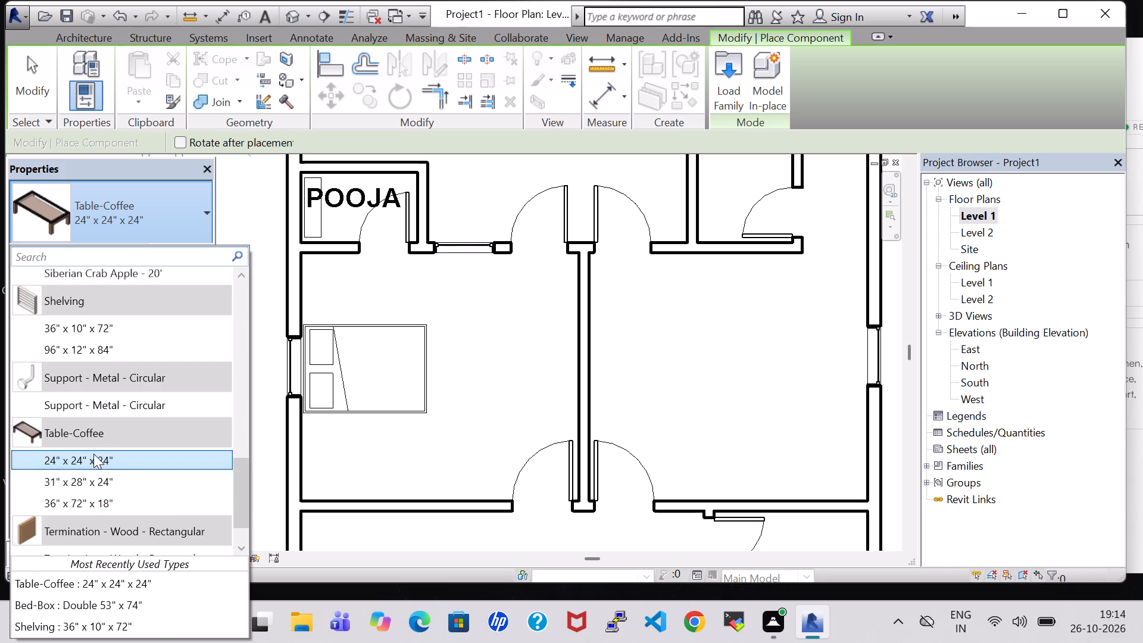
left_click(93, 454)
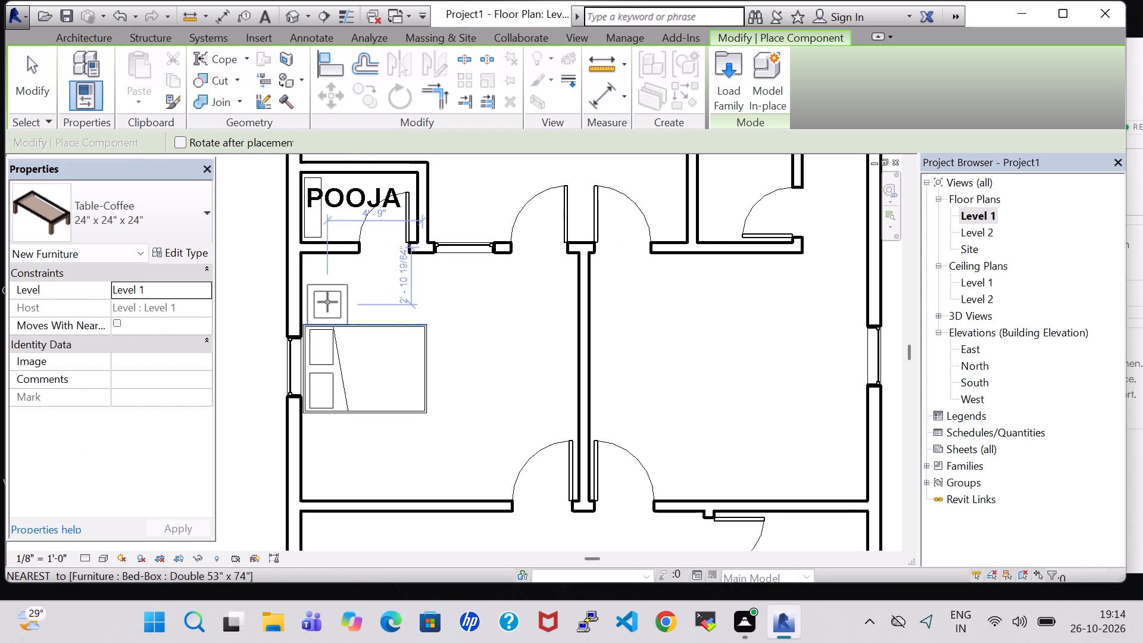
scroll(327, 302, "up", 8)
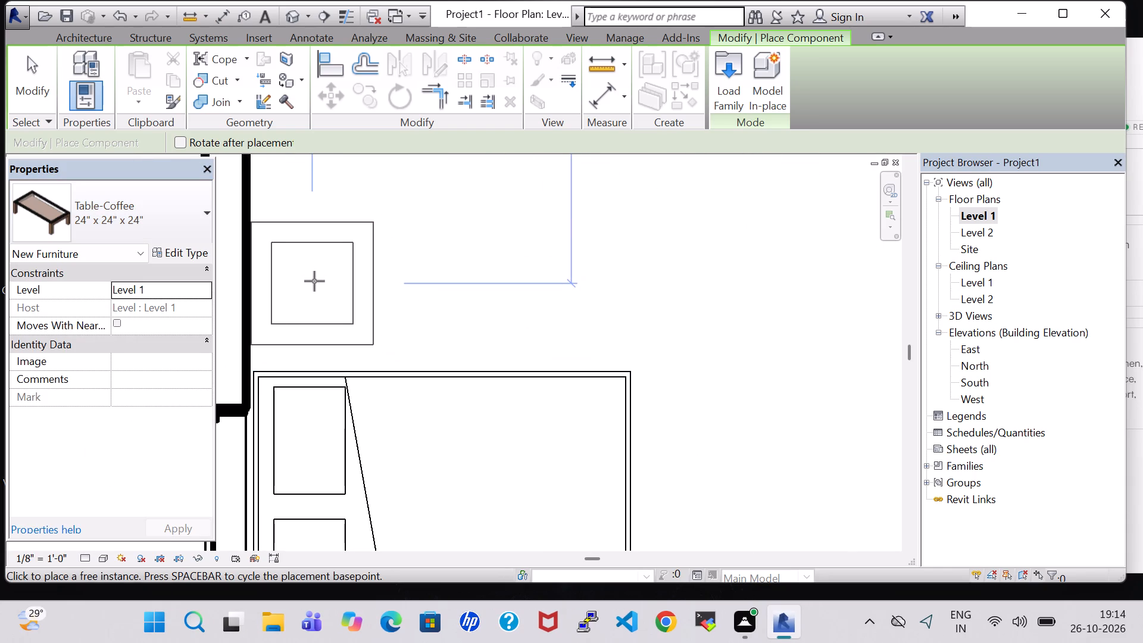
left_click(318, 285)
key("Escape")
key("Escape")
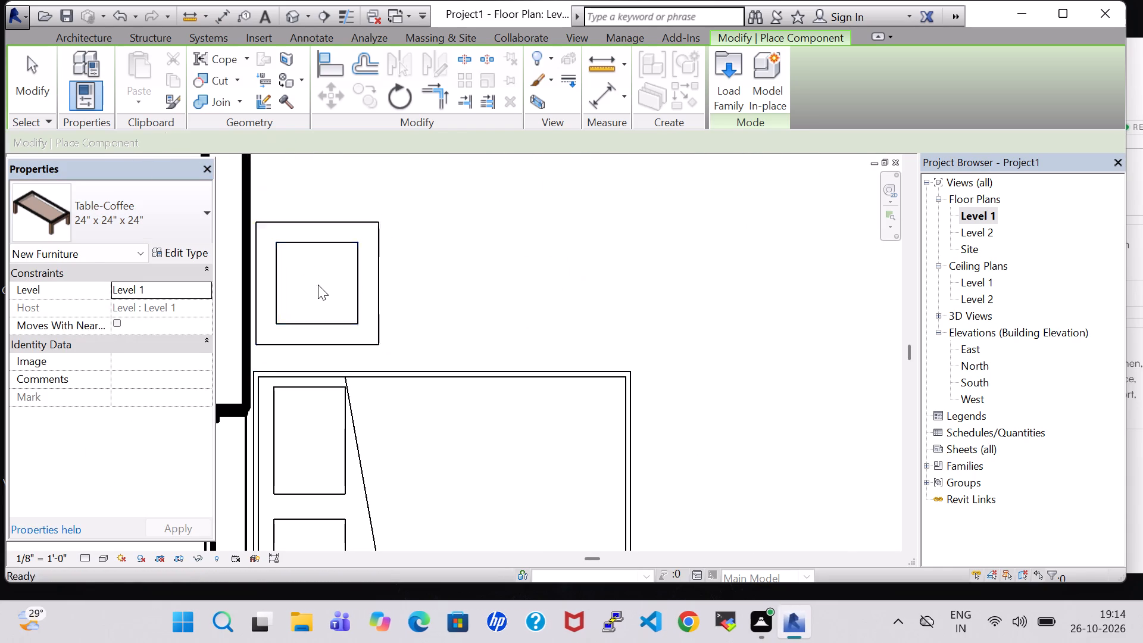
Nudge the coffee table down until it sits just above the bed's upper edge.
left_click(318, 285)
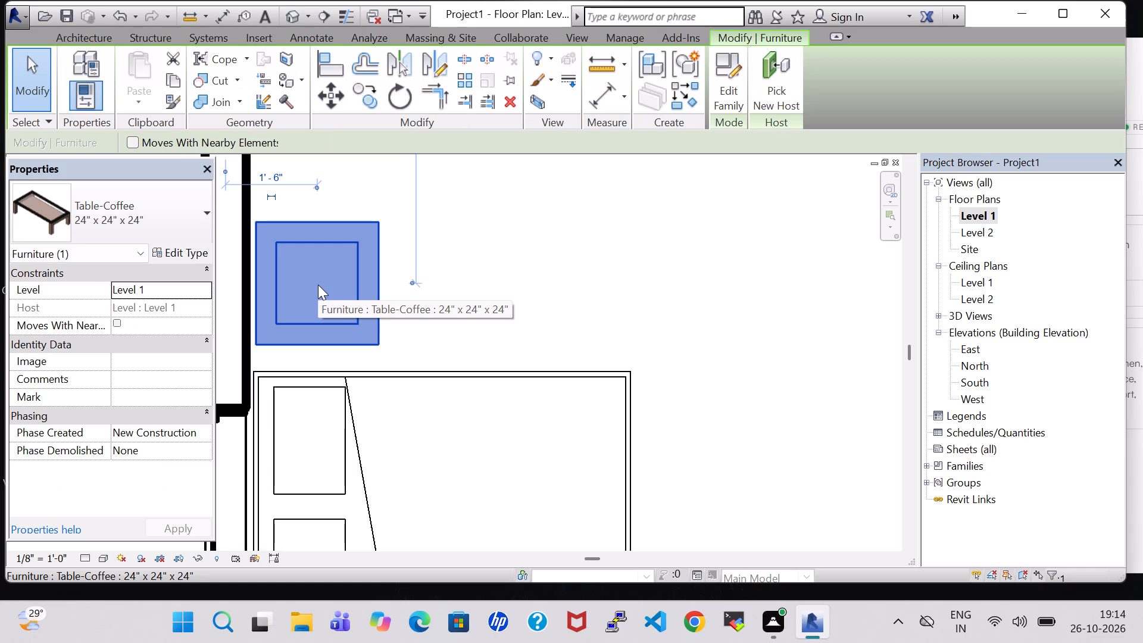
key("Down")
key("Down")
key("Down")
key("Down")
key("Down")
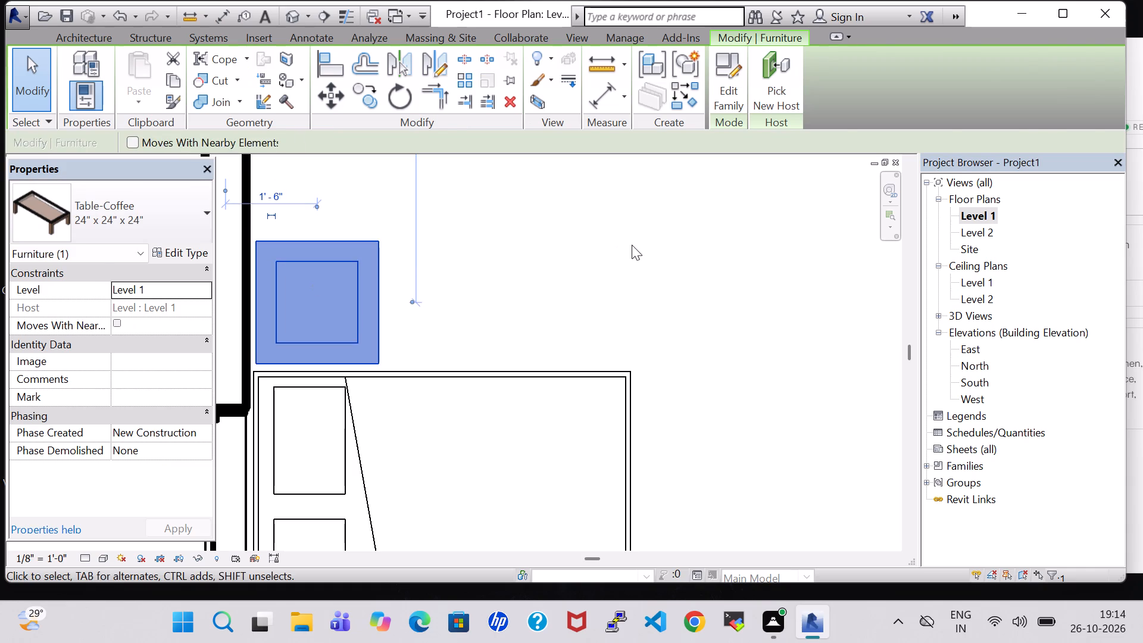
left_click(632, 245)
Load the Table-Rectangular family from the Tables folder of the Furniture library, without placing an instance.
scroll(632, 245, "down", 4)
double_click(183, 90)
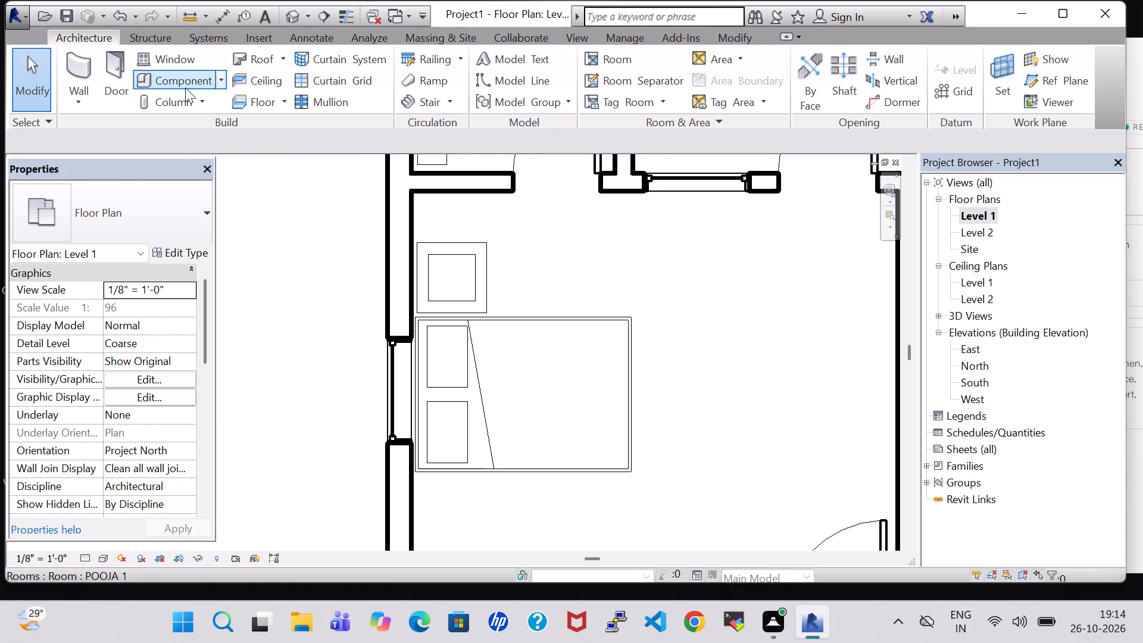
left_click(720, 70)
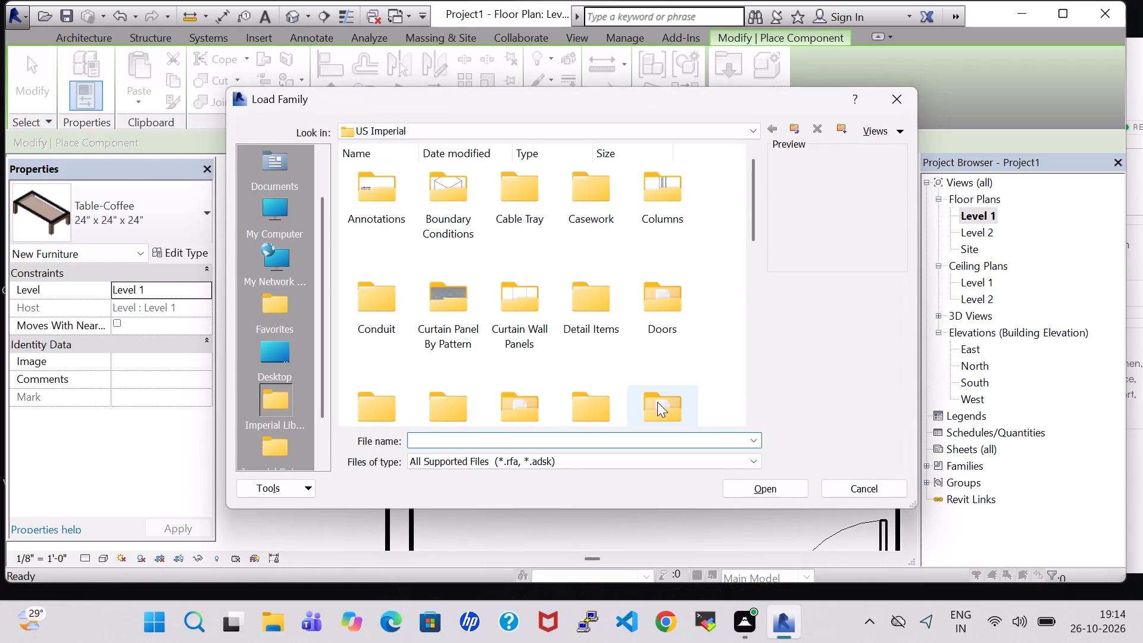
scroll(657, 402, "down", 1)
double_click(658, 259)
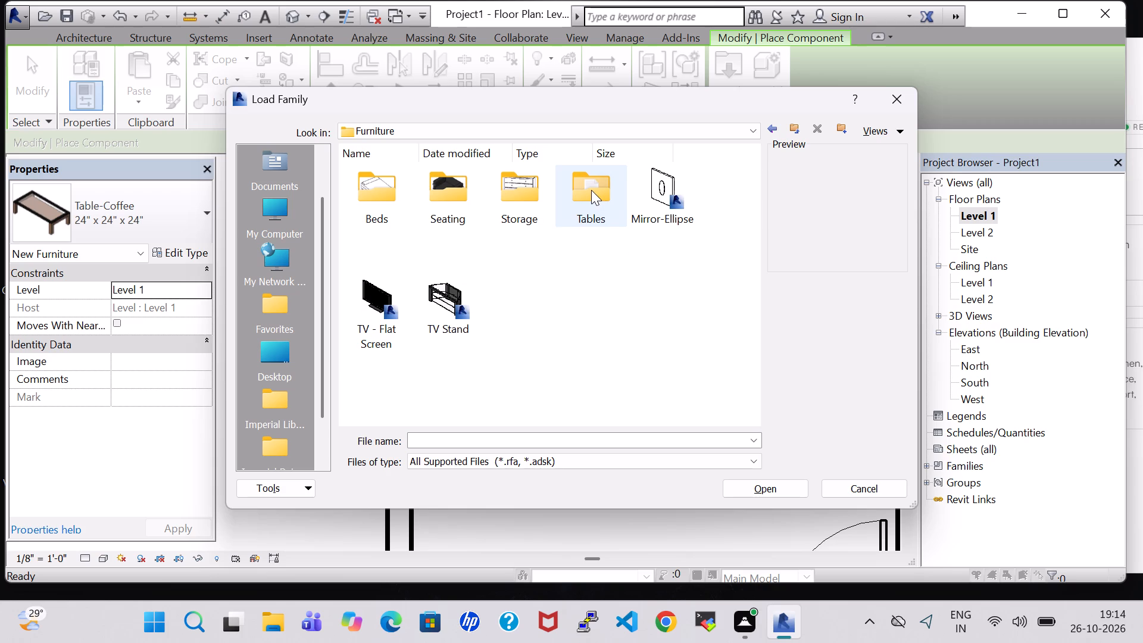
double_click(591, 190)
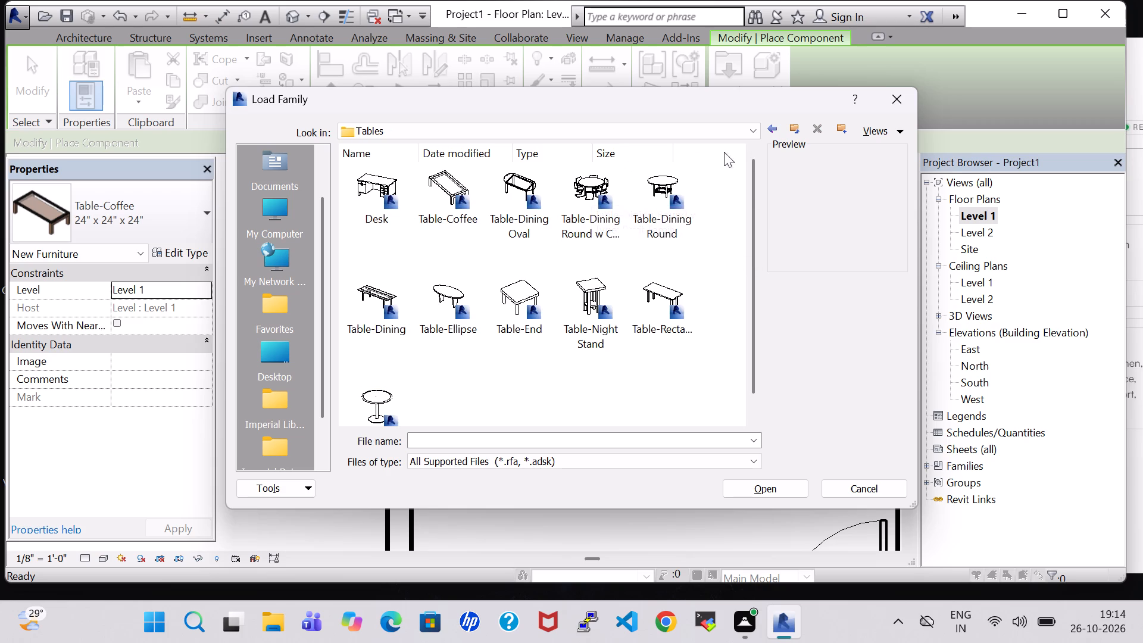
left_click(664, 299)
left_click(733, 489)
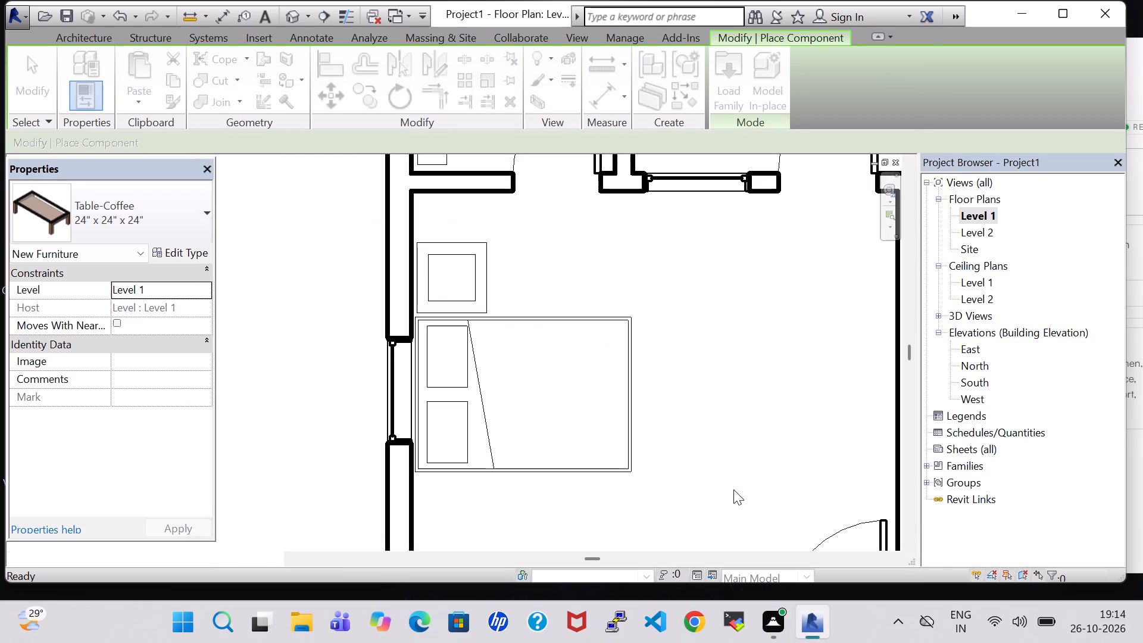
scroll(647, 470, "down", 4)
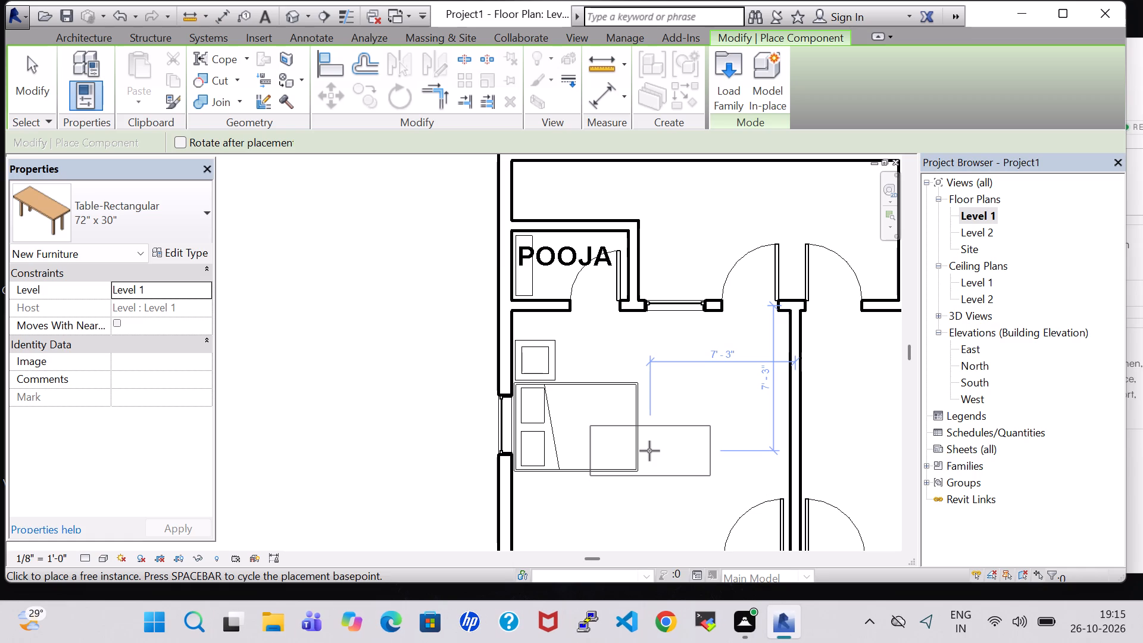
key("Escape")
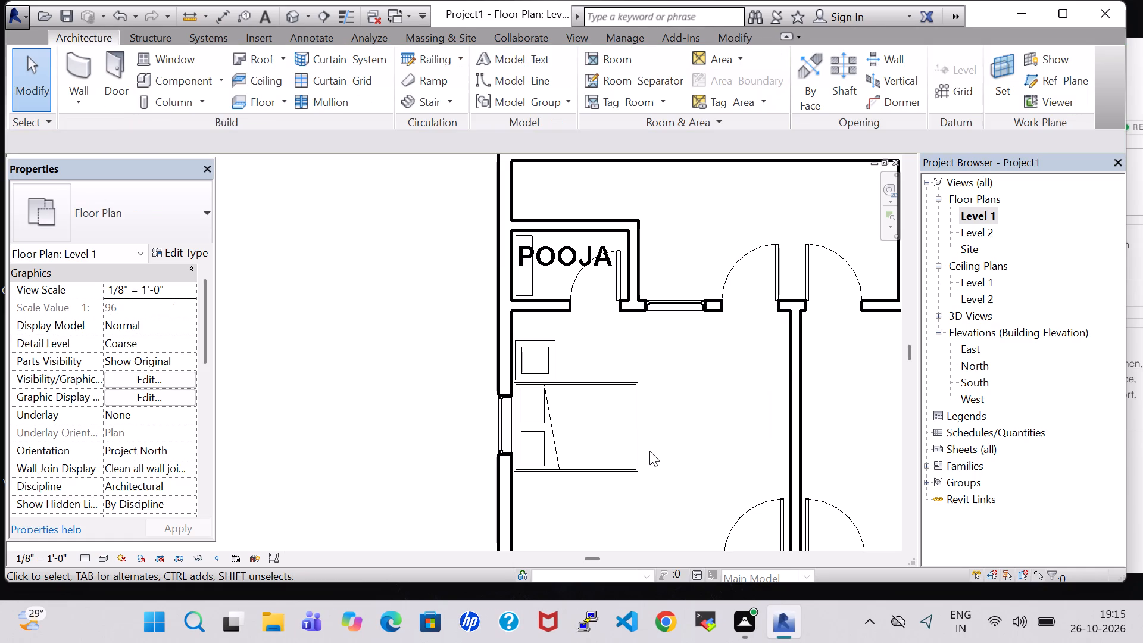
Load the Table-End family from the Furniture library's Tables folder and place a 24" x 24" instance just below the bed, beside the left wall.
left_click(165, 91)
left_click(169, 79)
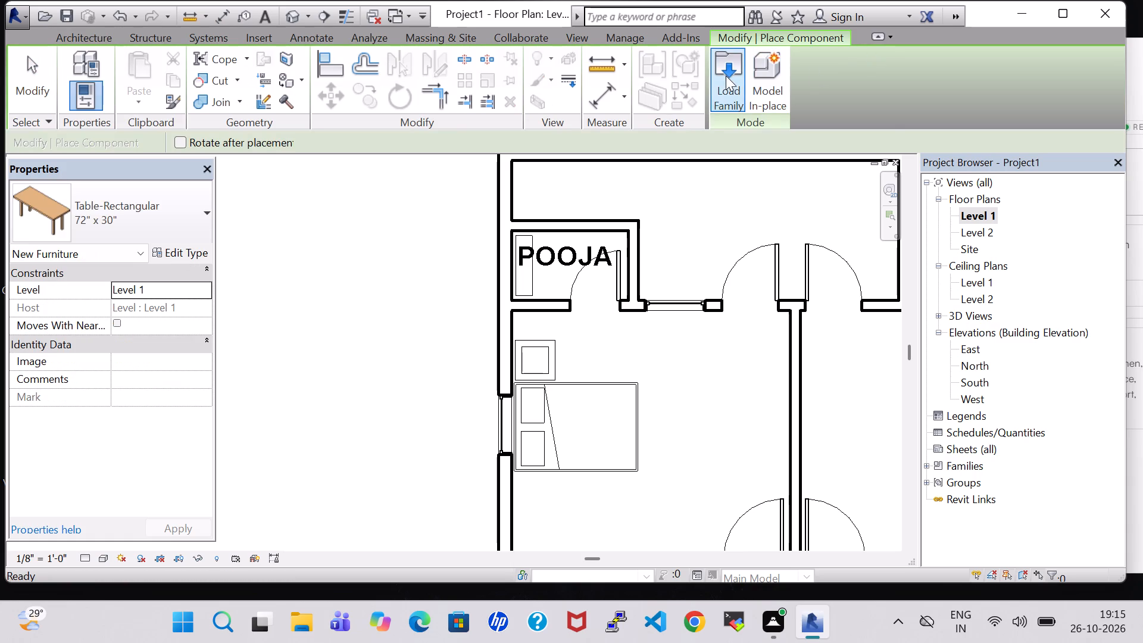
left_click(726, 76)
scroll(656, 389, "down", 1)
double_click(663, 242)
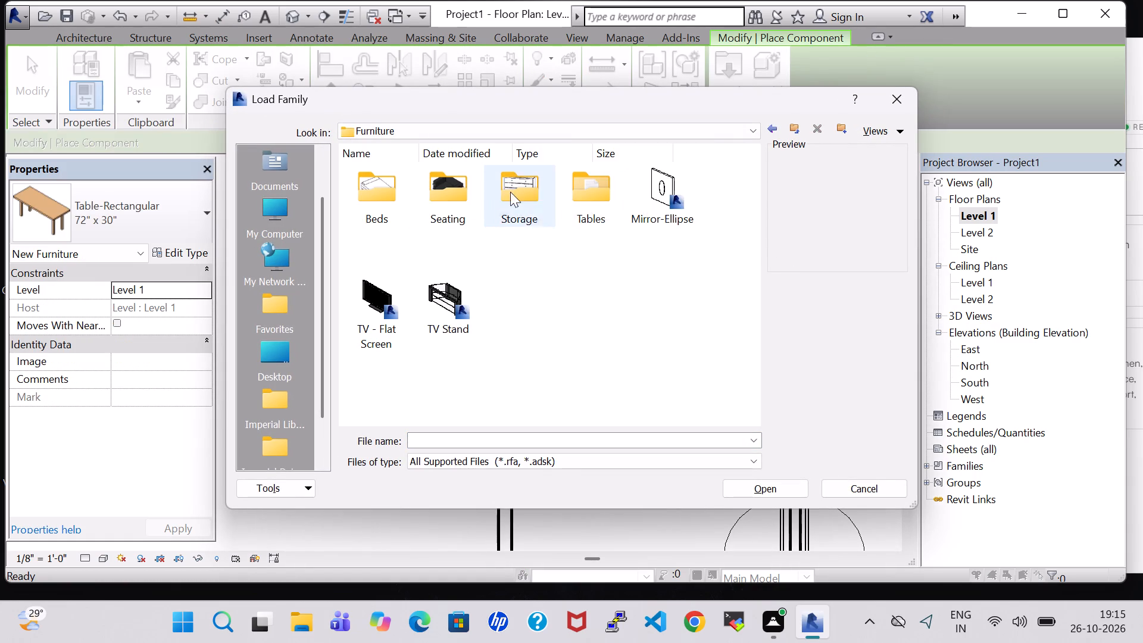
double_click(579, 192)
left_click(514, 289)
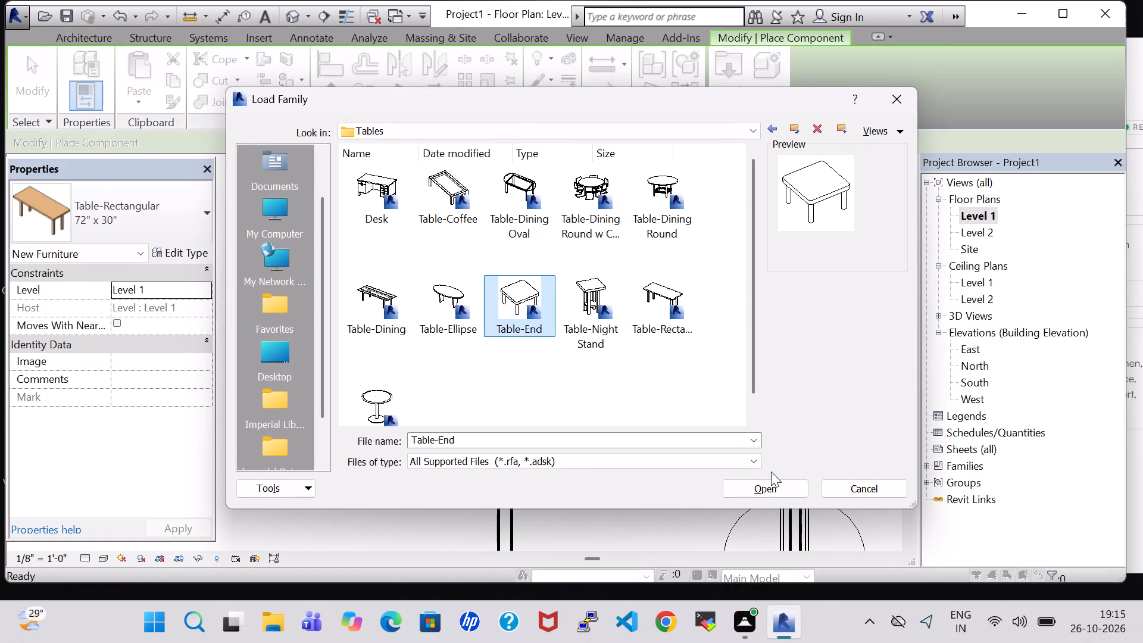
left_click(776, 488)
scroll(545, 506, "up", 2)
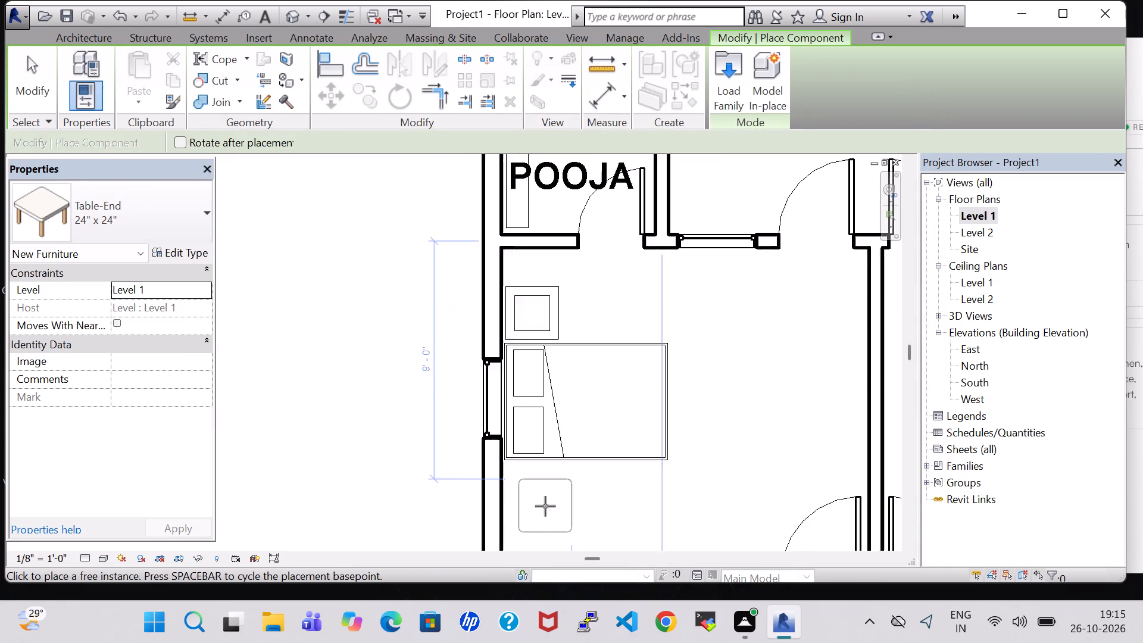
scroll(545, 506, "up", 3)
middle_click_drag(545, 506, 611, 419)
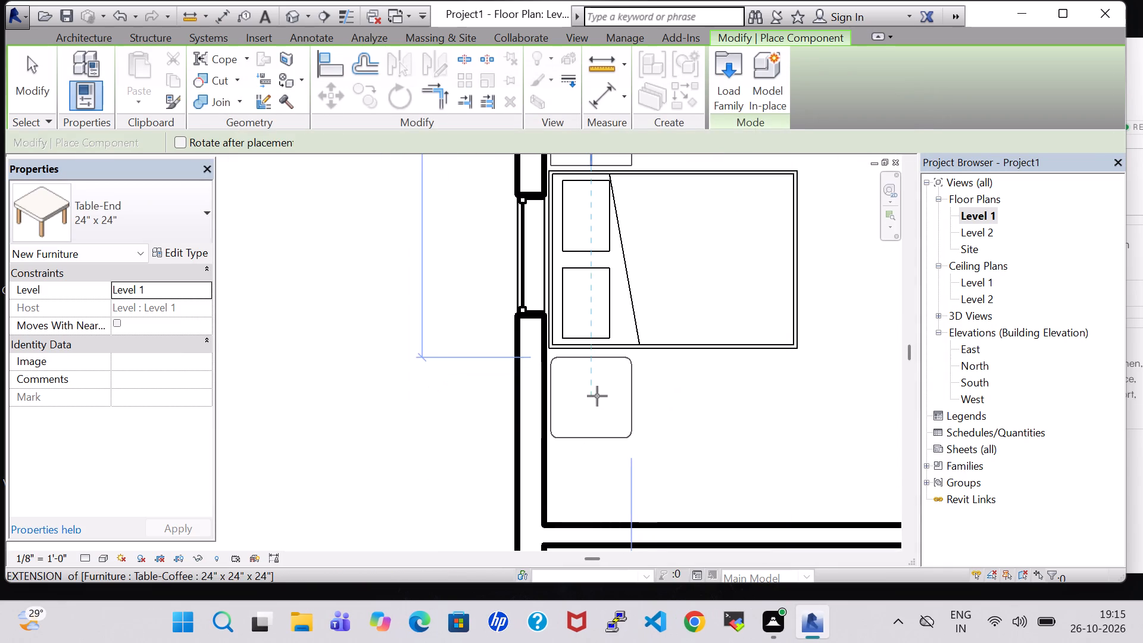
left_click(597, 396)
key("Escape")
key("Escape")
Set the Height type parameter of the Table-End 24" x 24" to 2' 0".
left_click(595, 363)
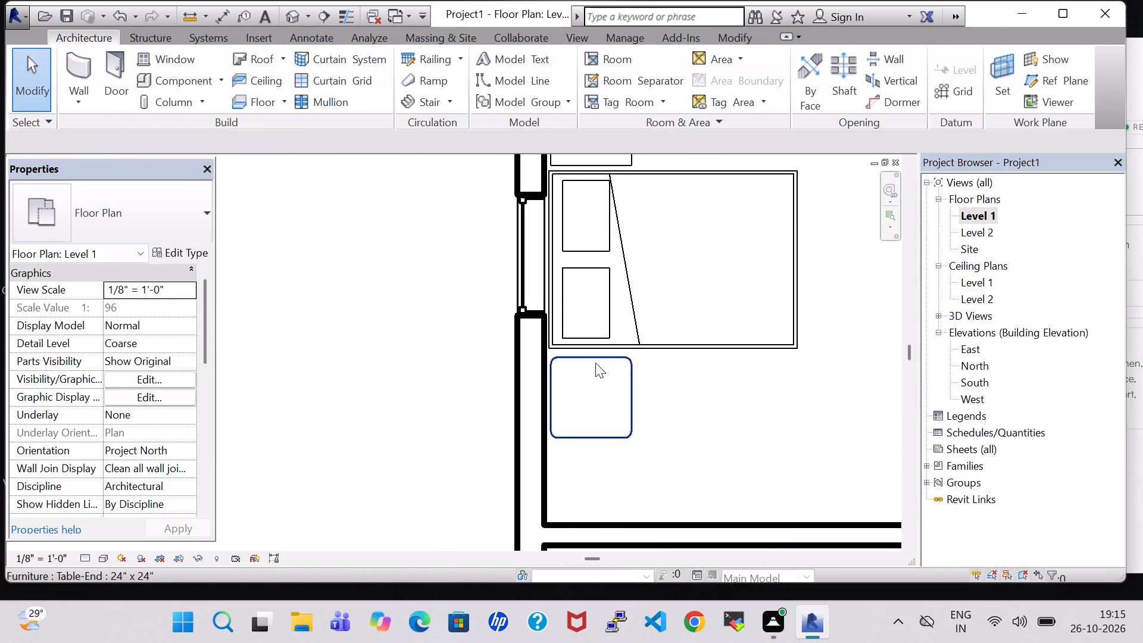
left_click(161, 251)
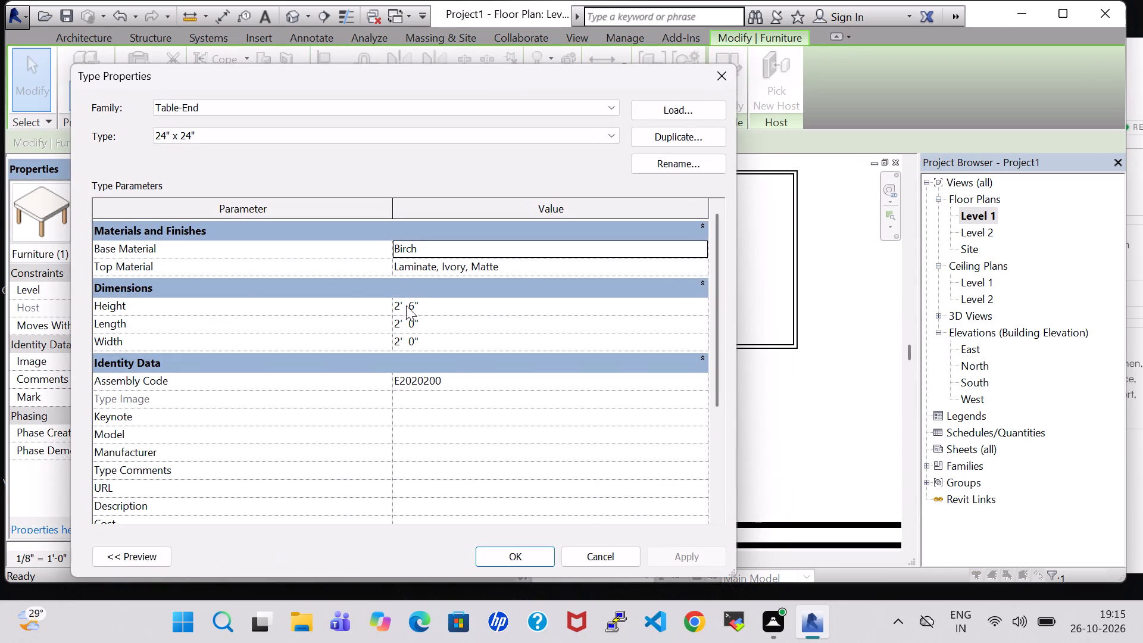
left_click(416, 308)
key("BackSpace")
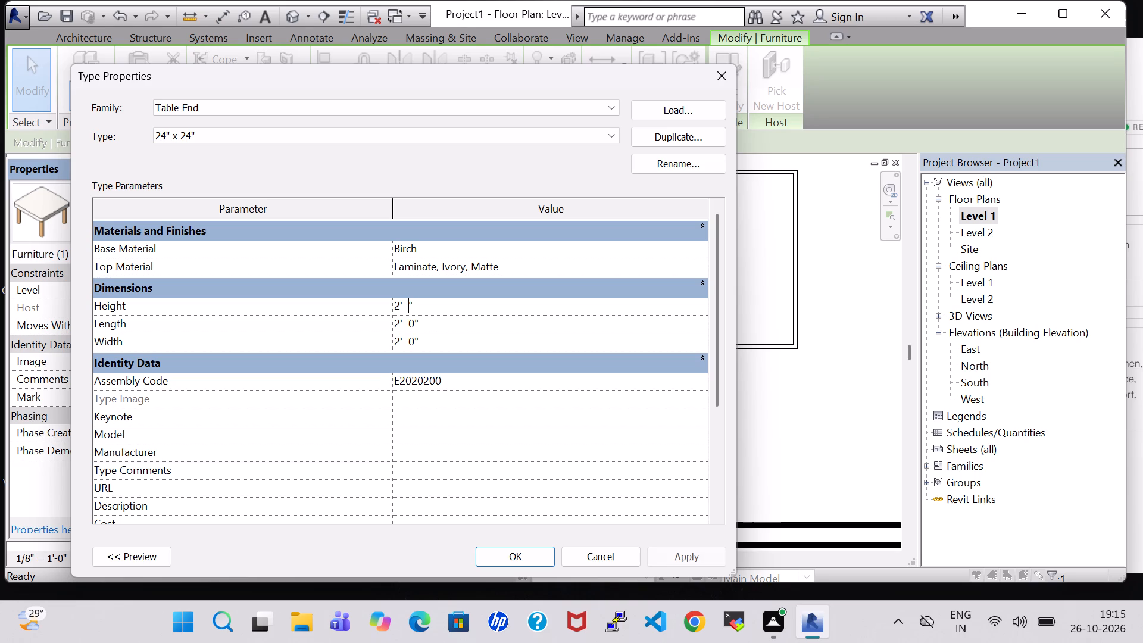
key("0")
left_click(505, 562)
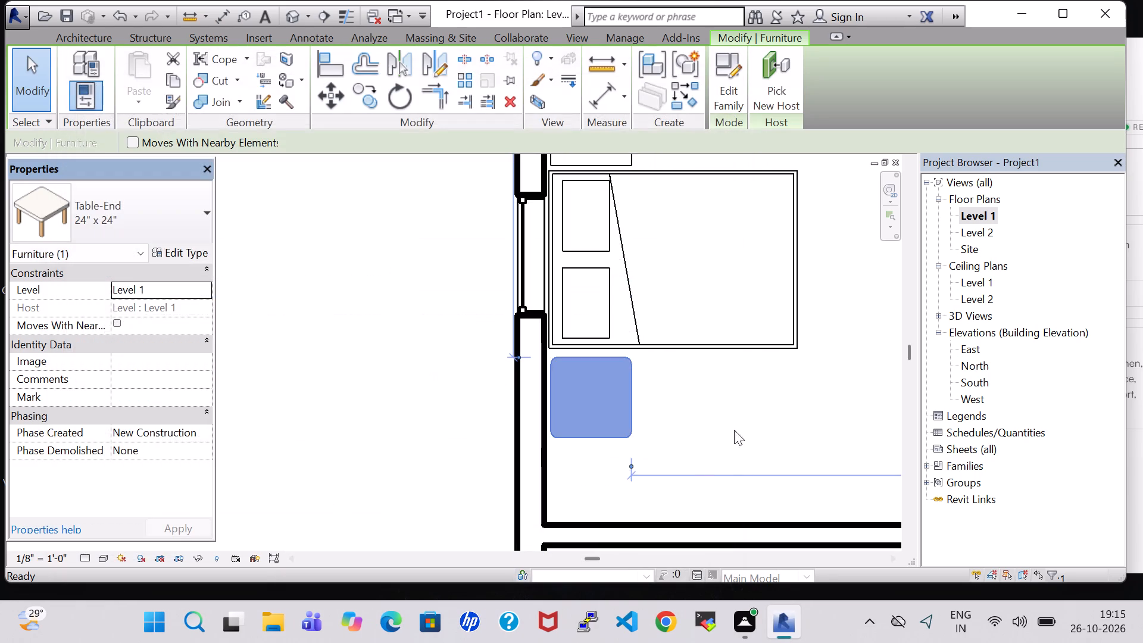
double_click(744, 420)
Load RPC Plant - Tropical from the Planting library and place an Agave - 1.5' at the end table's lower edge.
scroll(721, 398, "down", 4)
left_click(190, 75)
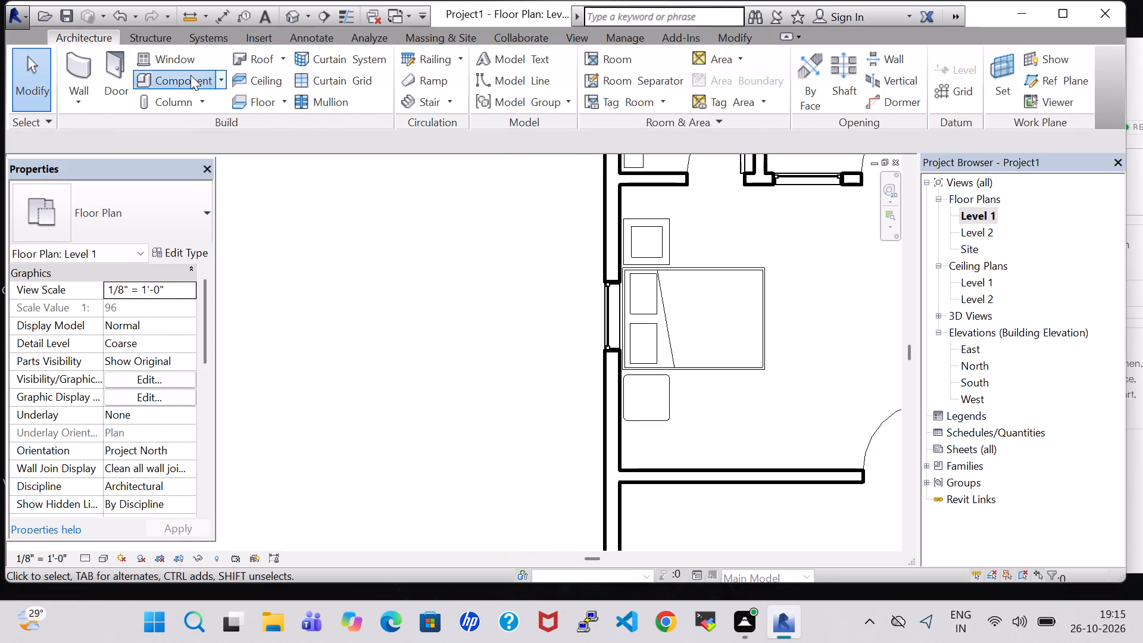
left_click(732, 70)
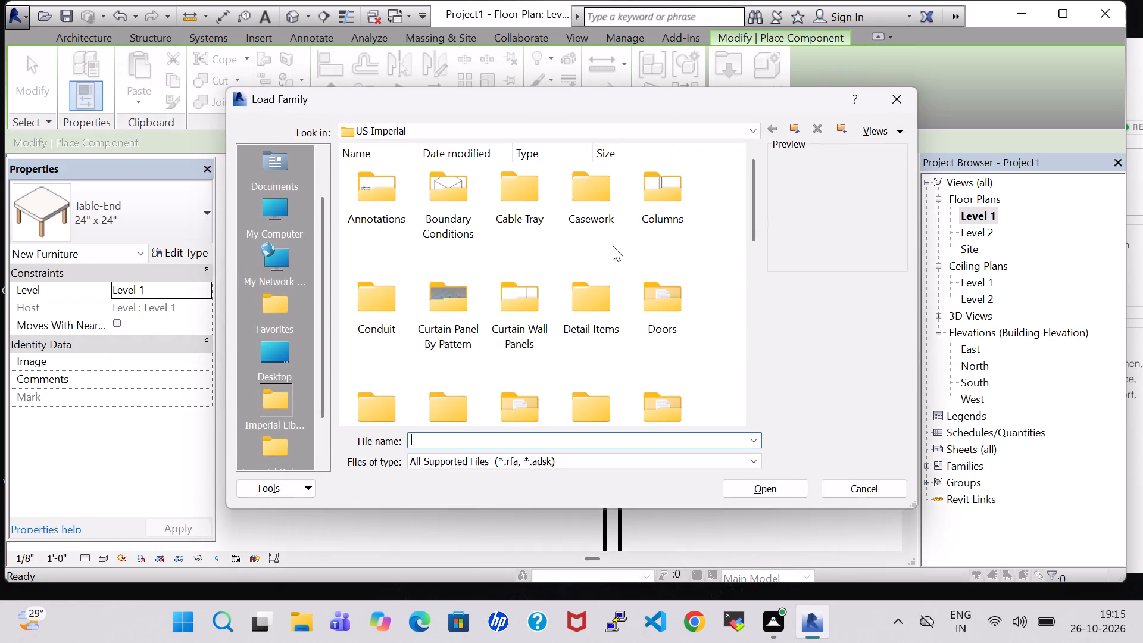
left_click(614, 294)
key("p")
double_click(438, 200)
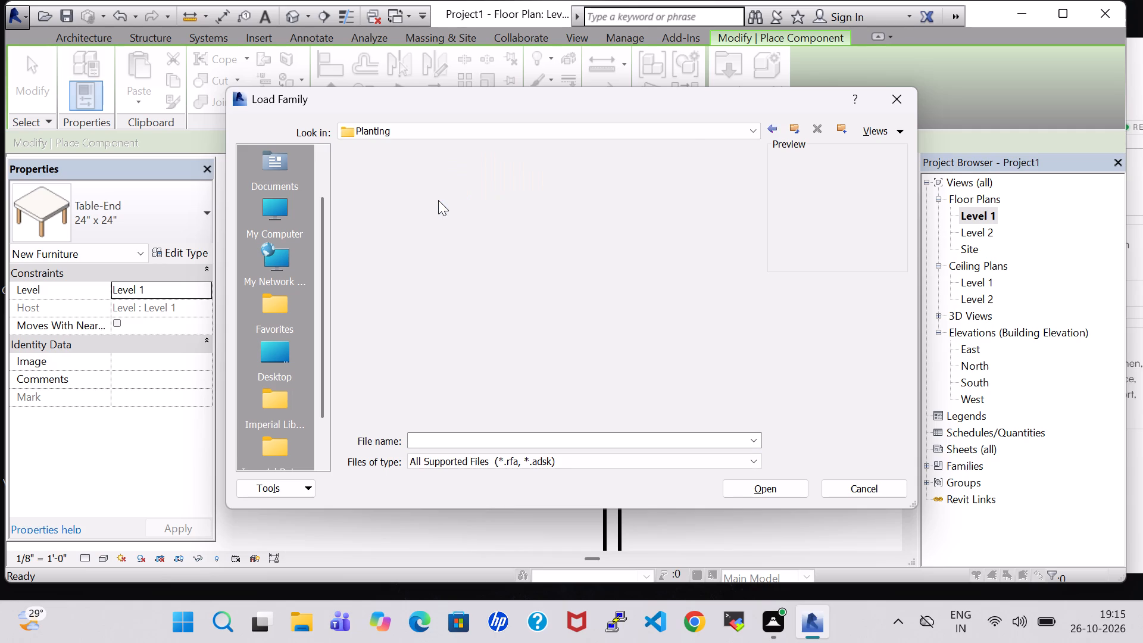
left_click(386, 185)
left_click(755, 479)
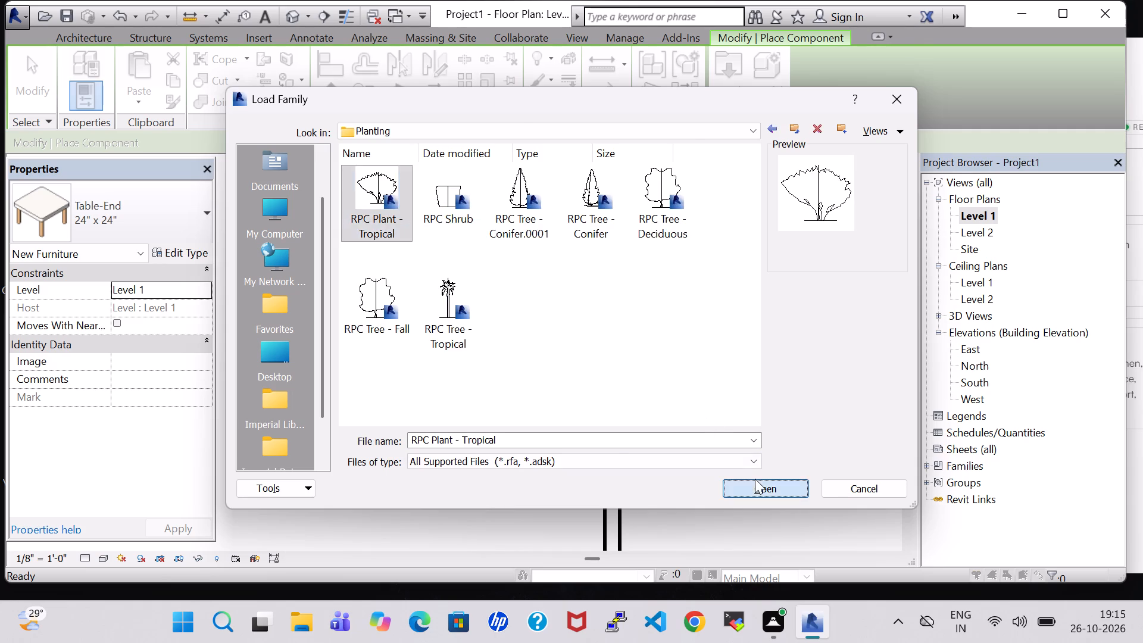
left_click(642, 422)
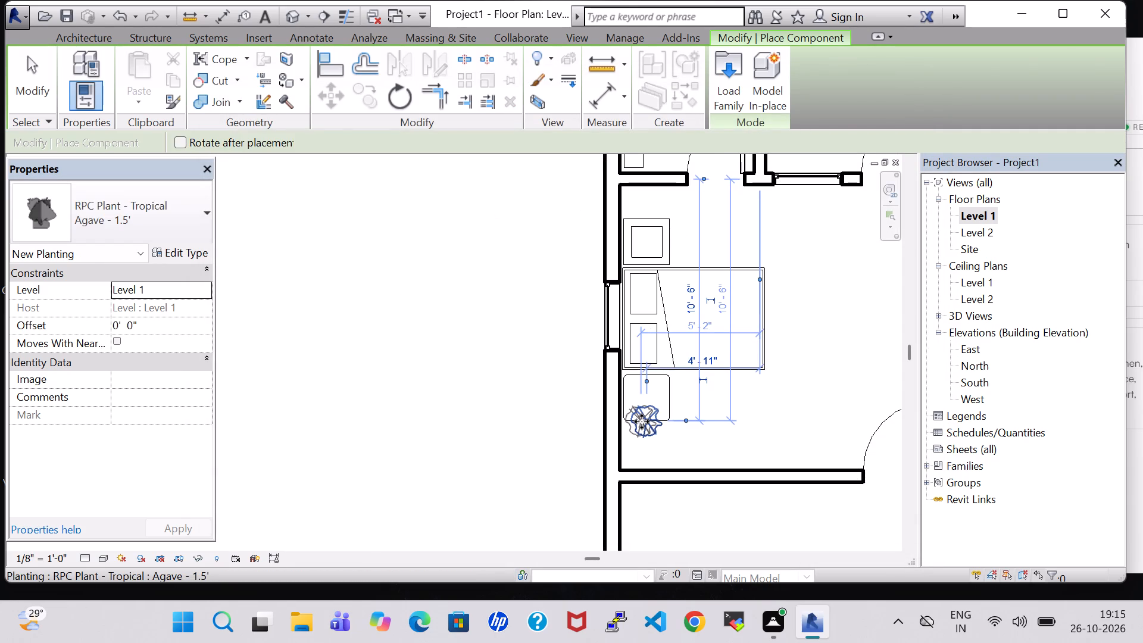
key("Escape")
key("Escape")
Set the agave plant's Offset from Level 1 to 2' 0".
left_click(648, 428)
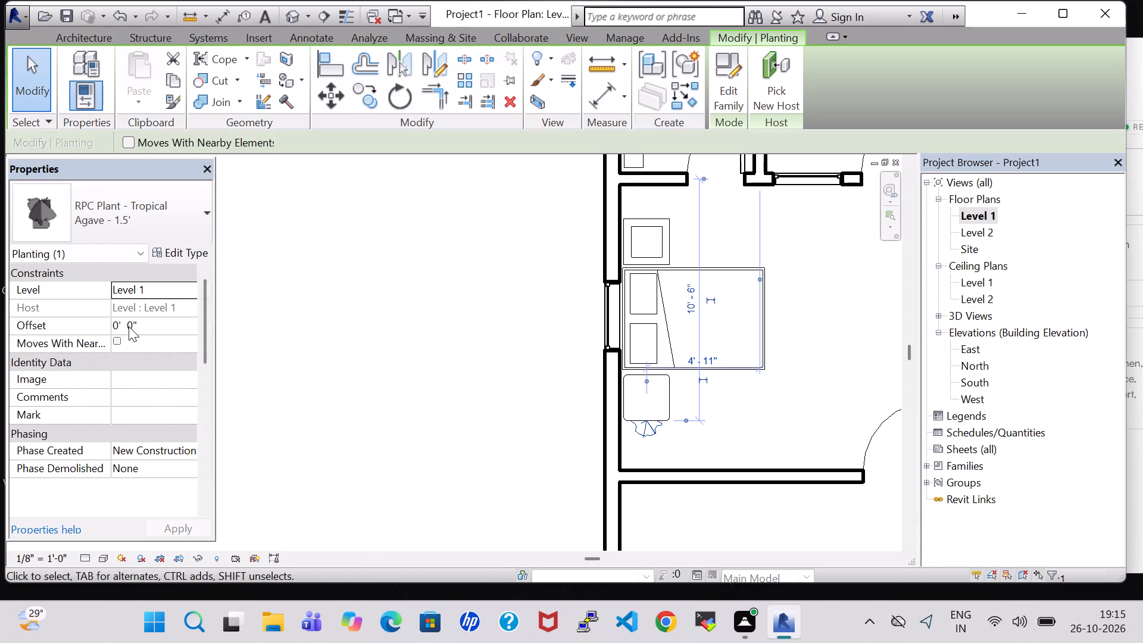
left_click(118, 326)
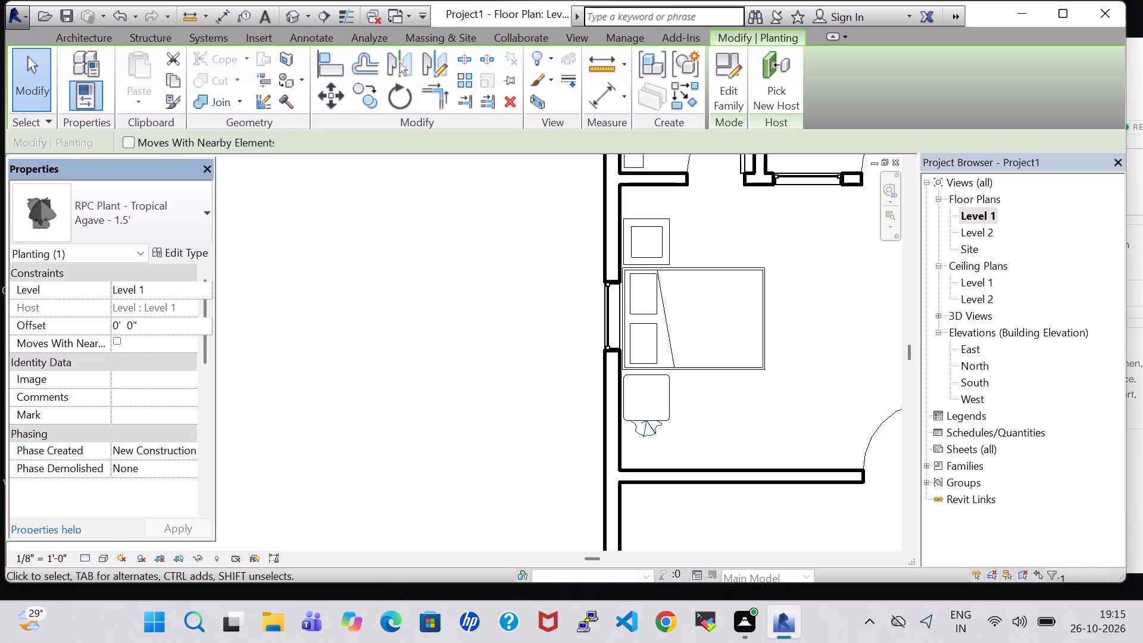
key("BackSpace")
key("2")
left_click(175, 526)
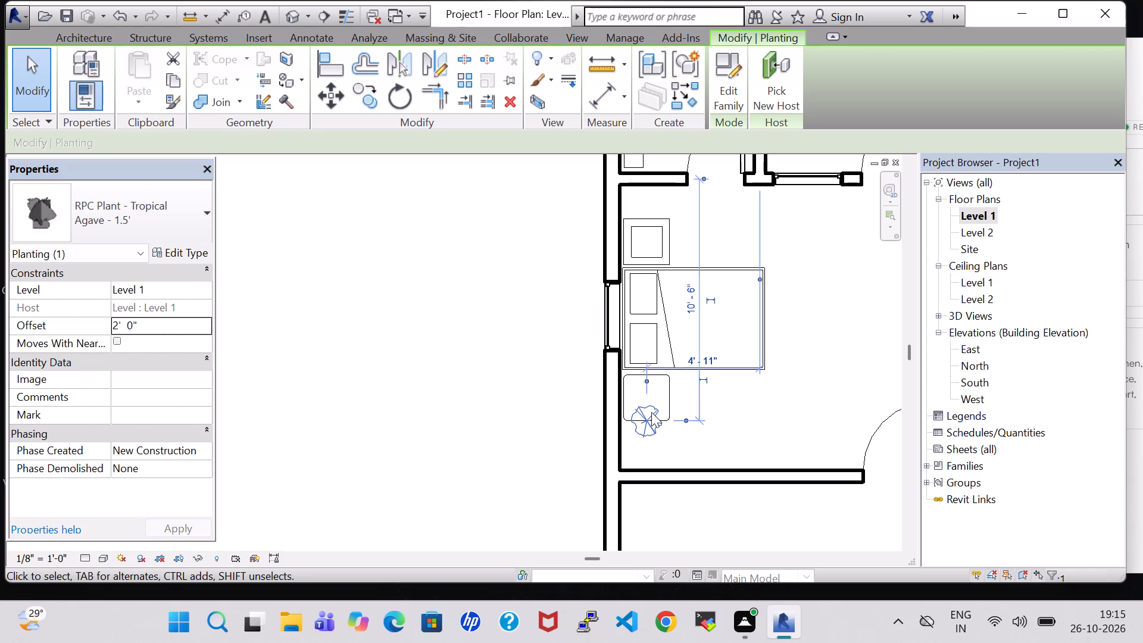
left_click(763, 406)
Nudge the agave plant up until it sits near the centre of the end table below the bed.
left_click(652, 418)
key("Up")
key("Up")
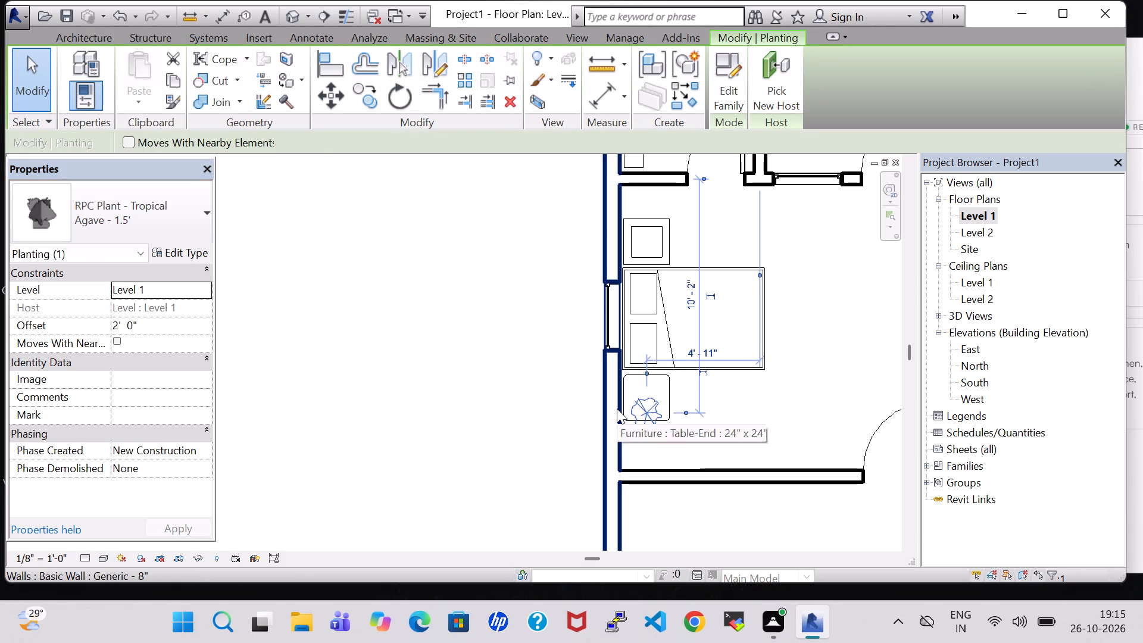
key("Up")
key("Up")
key("Up")
key("Up")
key("Up")
left_click(811, 339)
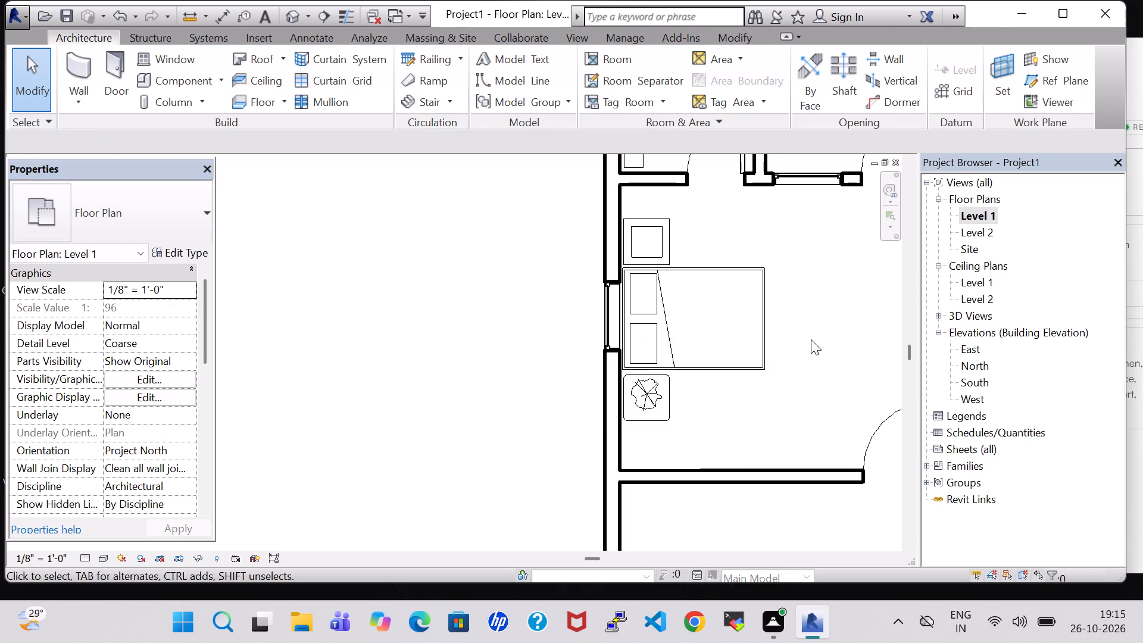
Change the bedroom's Bed-Box from the double size to the Queen 60" x 79" type.
scroll(811, 339, "down", 4)
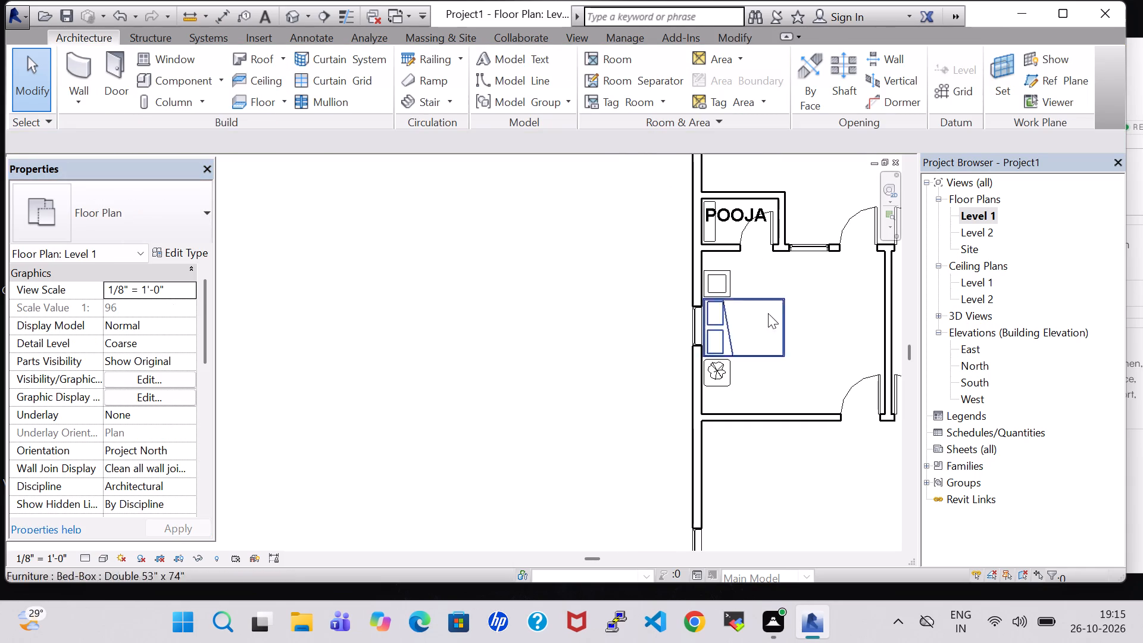
left_click(741, 287)
left_click(745, 299)
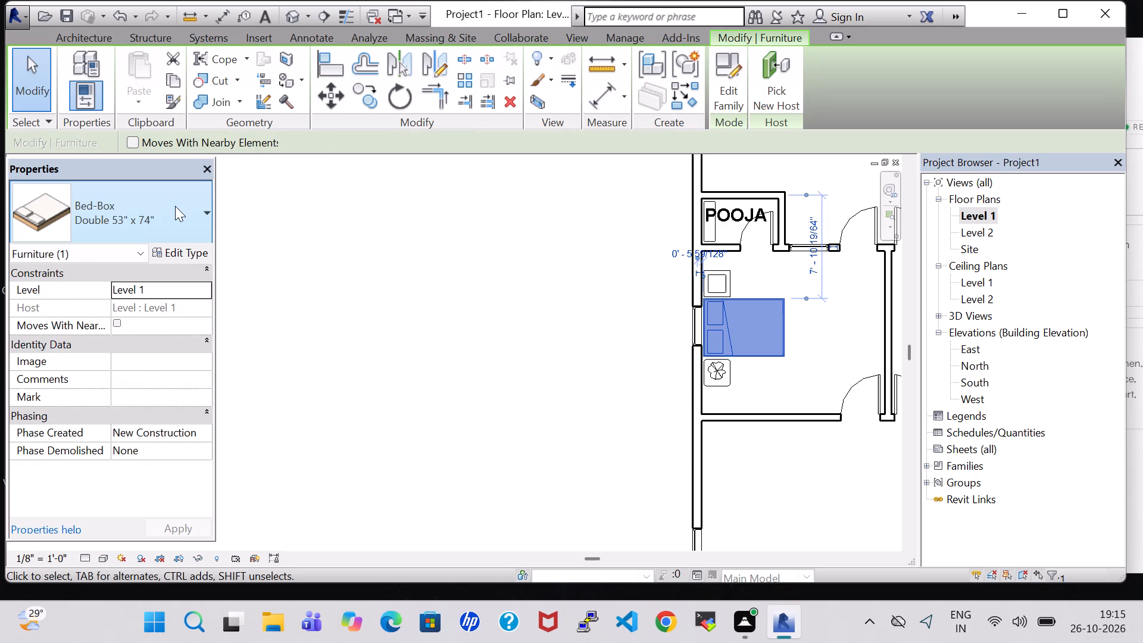
left_click(175, 206)
left_click(121, 304)
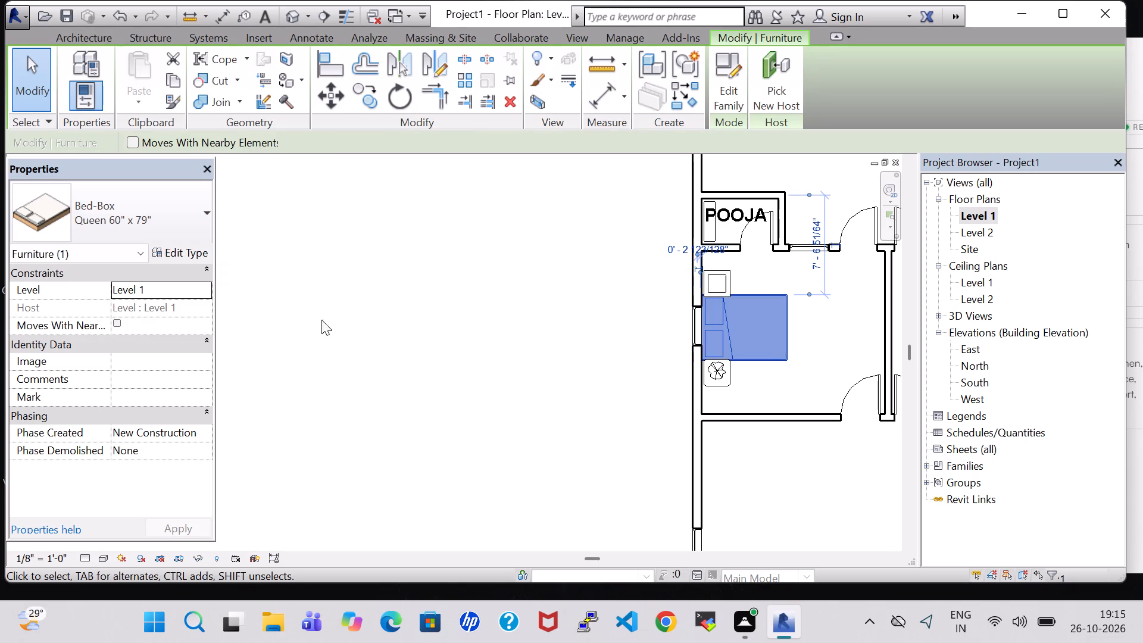
Nudge the Table-End below the bed and its agave plant down by three increments each to clear the bed.
scroll(777, 354, "up", 6)
left_click(670, 427)
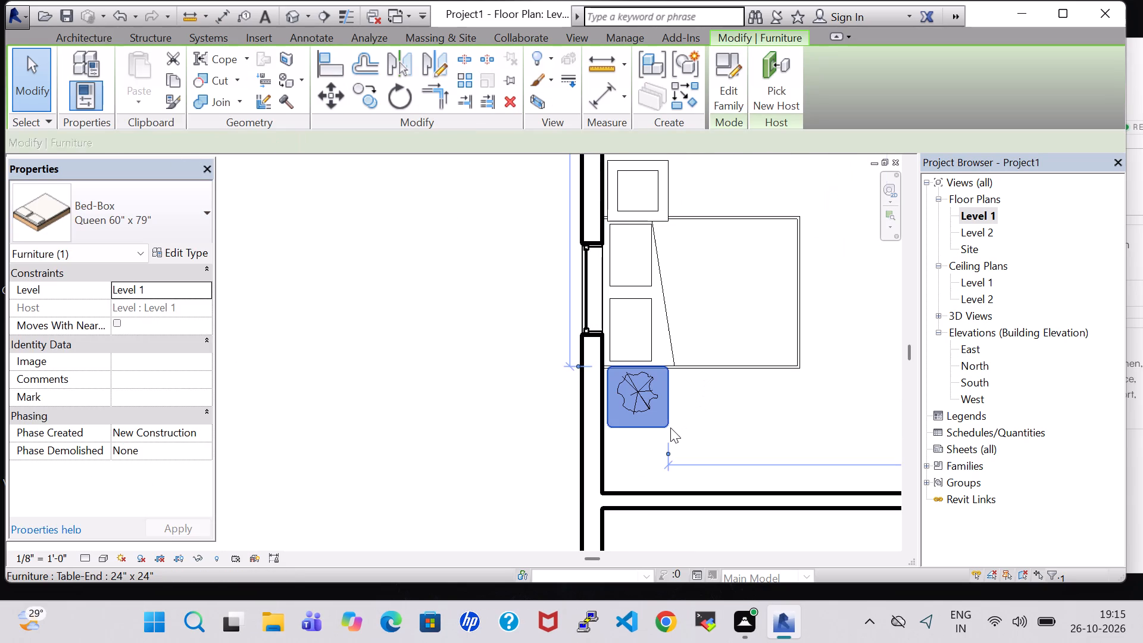
key("Down")
key("Down")
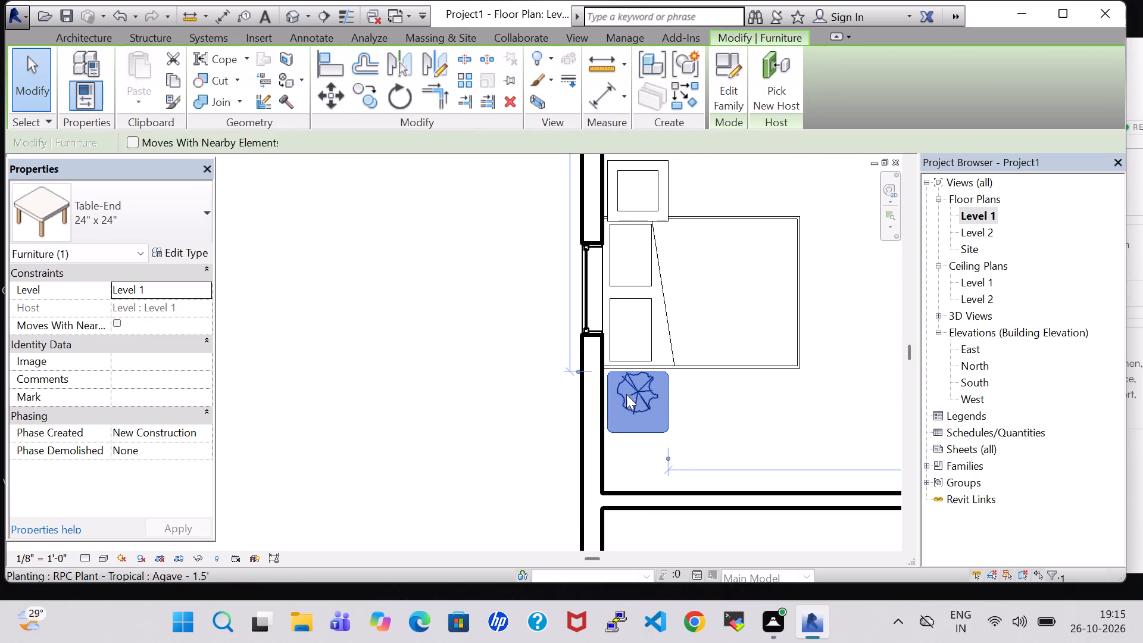
key("Down")
left_click(713, 420)
left_click(652, 386)
key("Down")
key("Down")
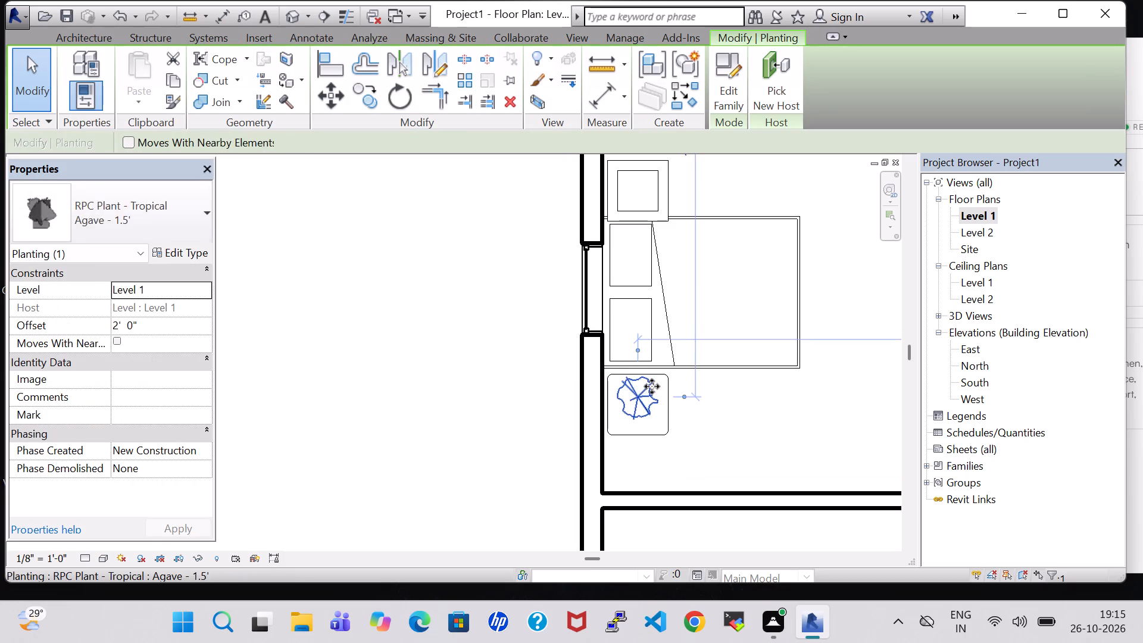
key("Down")
left_click(755, 417)
Nudge the Table-Coffee 24" x 24" x 24" above the bed up by six increments to clear the bed.
left_click(654, 173)
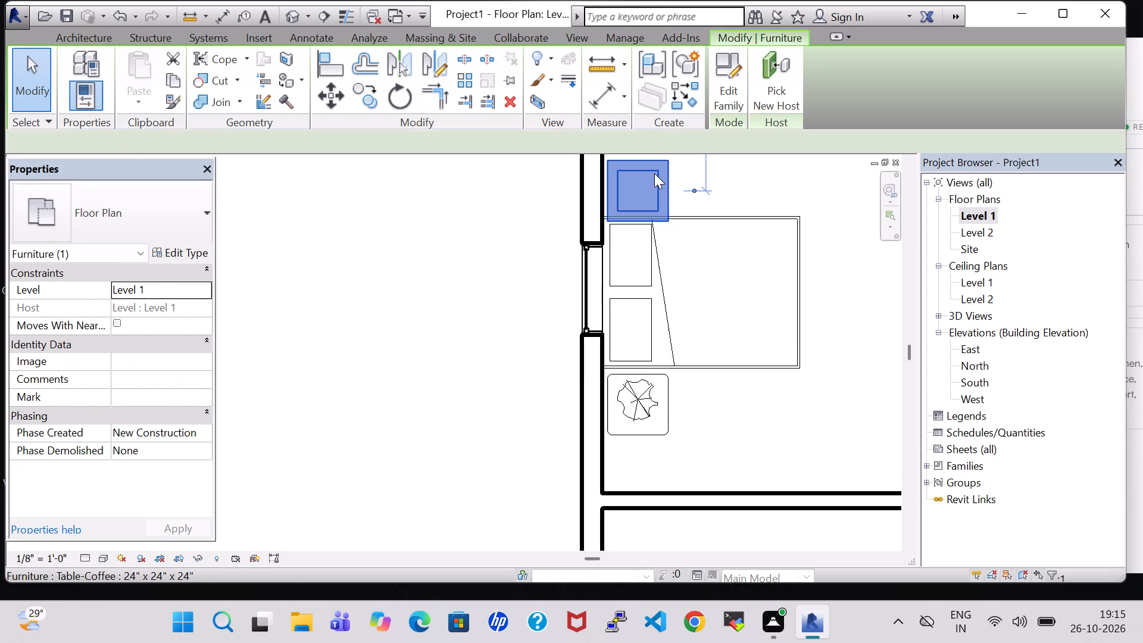
key("Up")
key("Up")
key("Up")
key("Up")
key("Up")
key("Up")
scroll(703, 198, "down", 2)
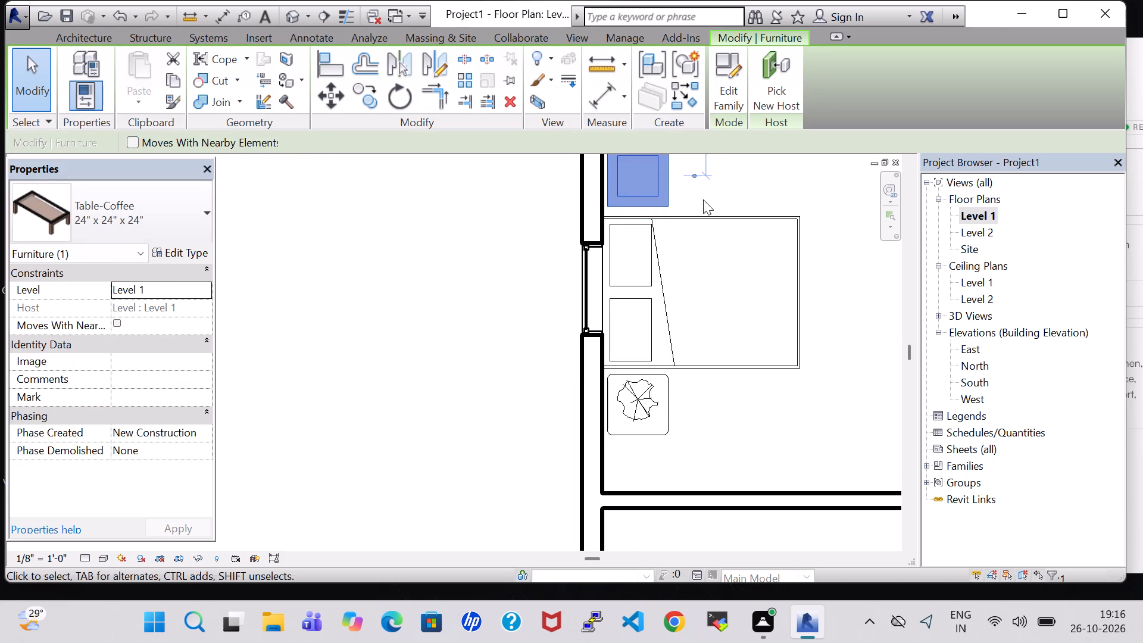
scroll(703, 199, "down", 5)
left_click(775, 239)
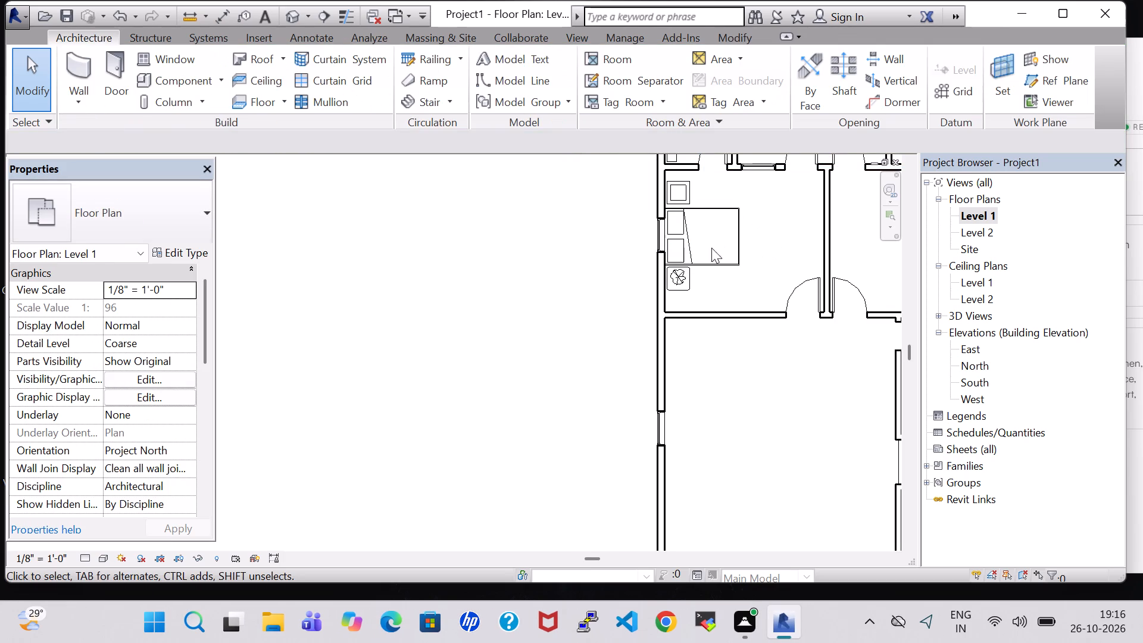
Load TV - Flat Screen from the Furniture library and place a 32" one facing the bed, rotated against the opposite partition wall.
middle_click(599, 262)
middle_click_drag(673, 306, 541, 323)
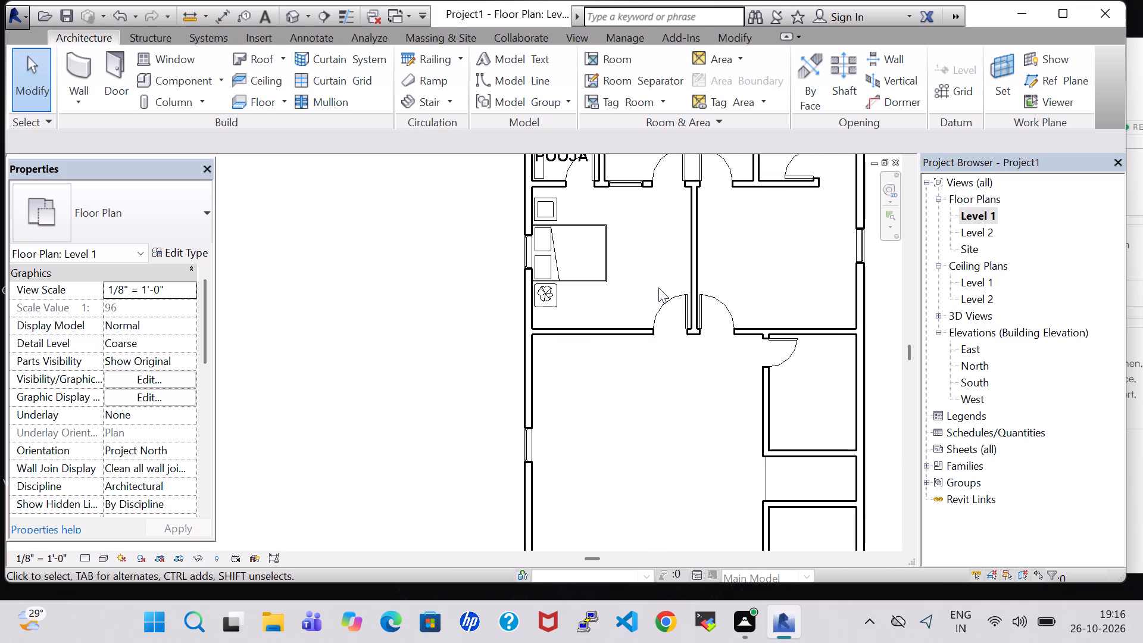
middle_click(658, 288)
middle_click_drag(613, 296, 485, 310)
left_click(153, 80)
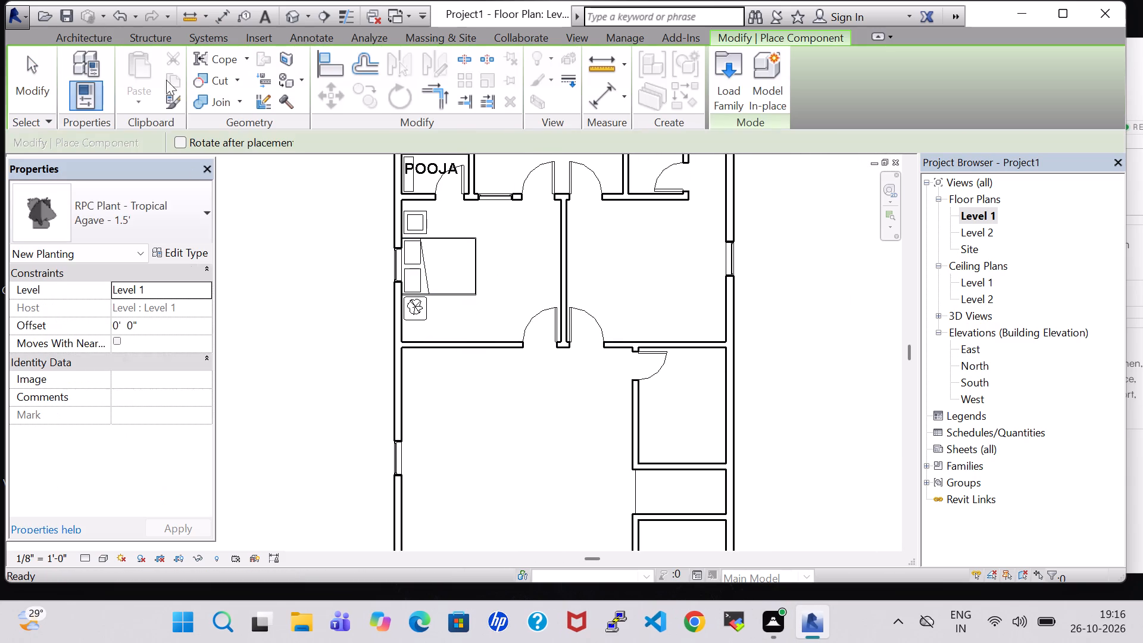
left_click(720, 94)
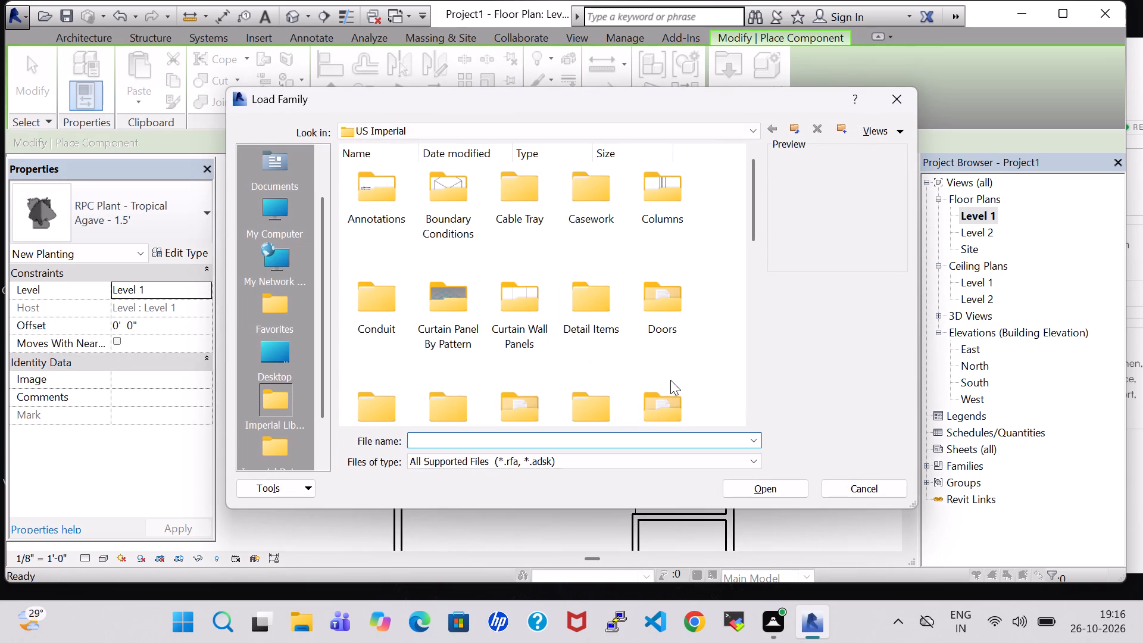
double_click(669, 391)
left_click(377, 282)
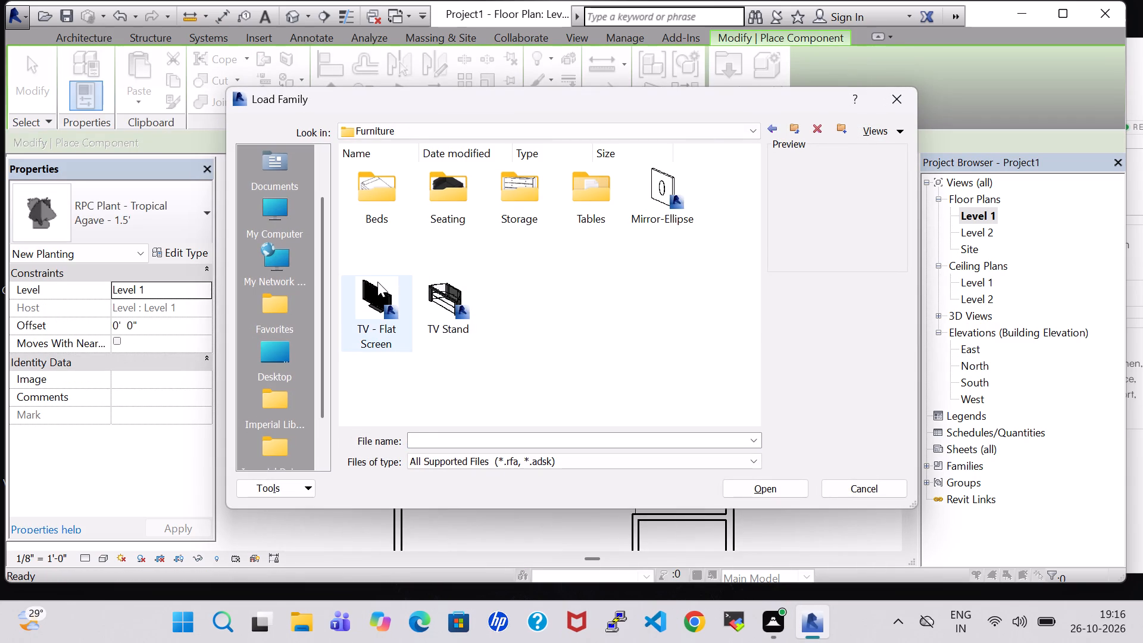
left_click(764, 491)
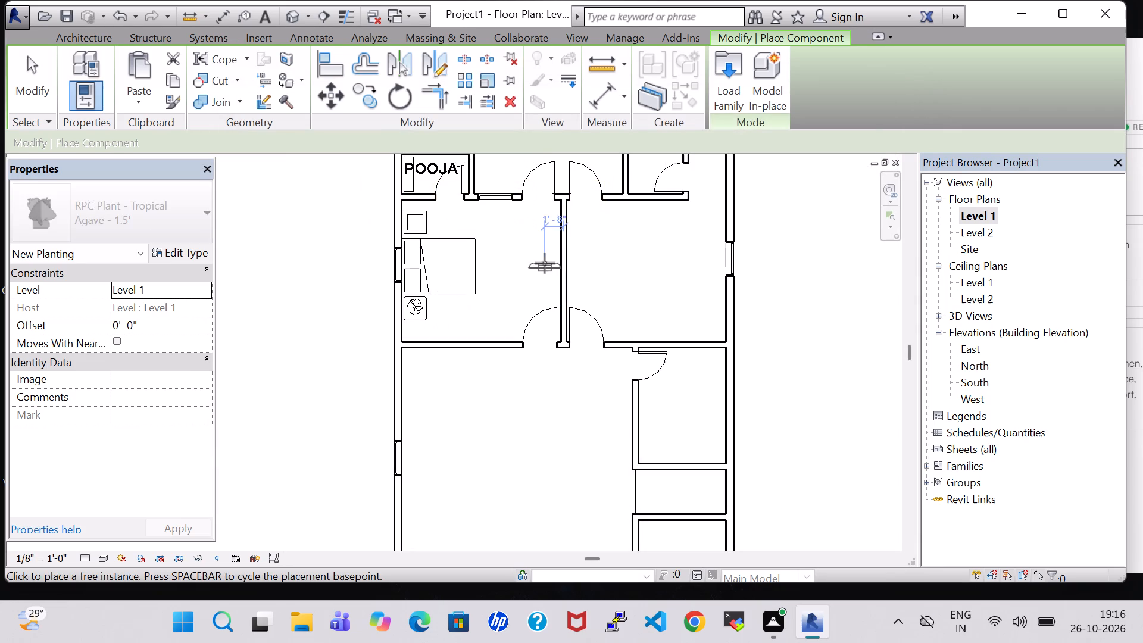
key("space")
key("space")
key("space")
scroll(545, 263, "up", 5)
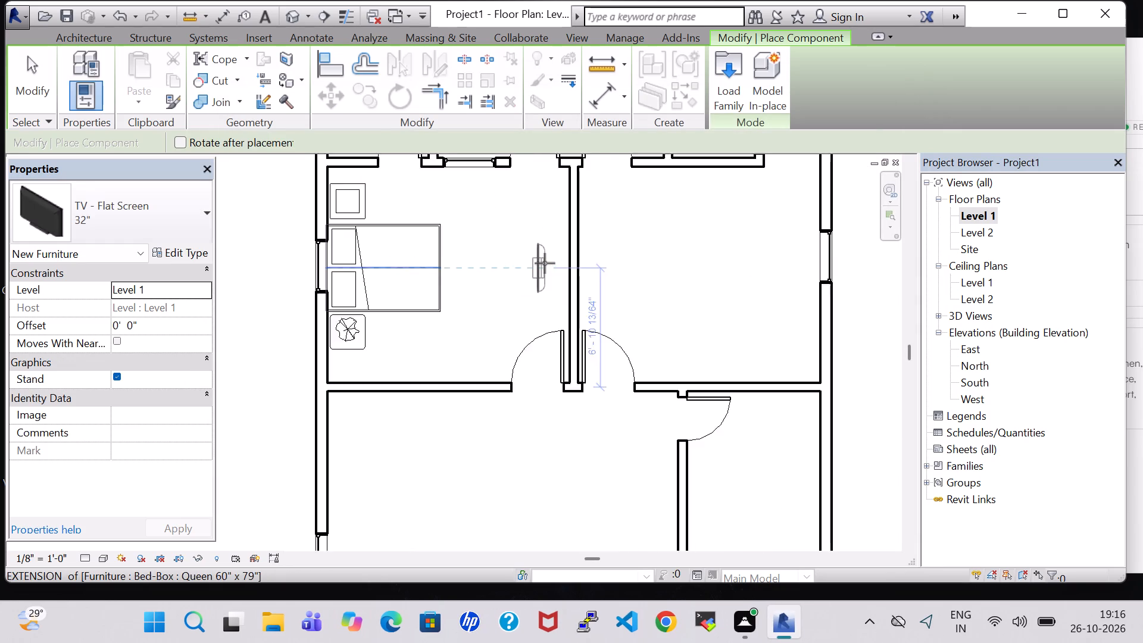
scroll(545, 263, "up", 1)
left_click(577, 251)
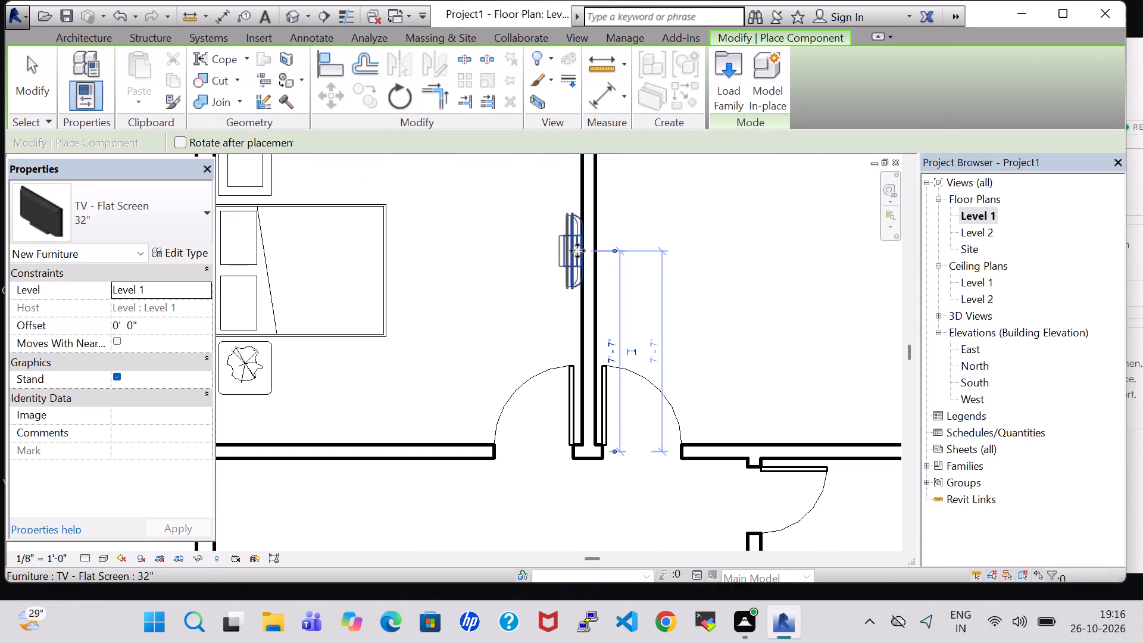
key("Escape")
key("Escape")
Set the flat-screen TV's Offset from Level 1 to 3' 3".
left_click(569, 251)
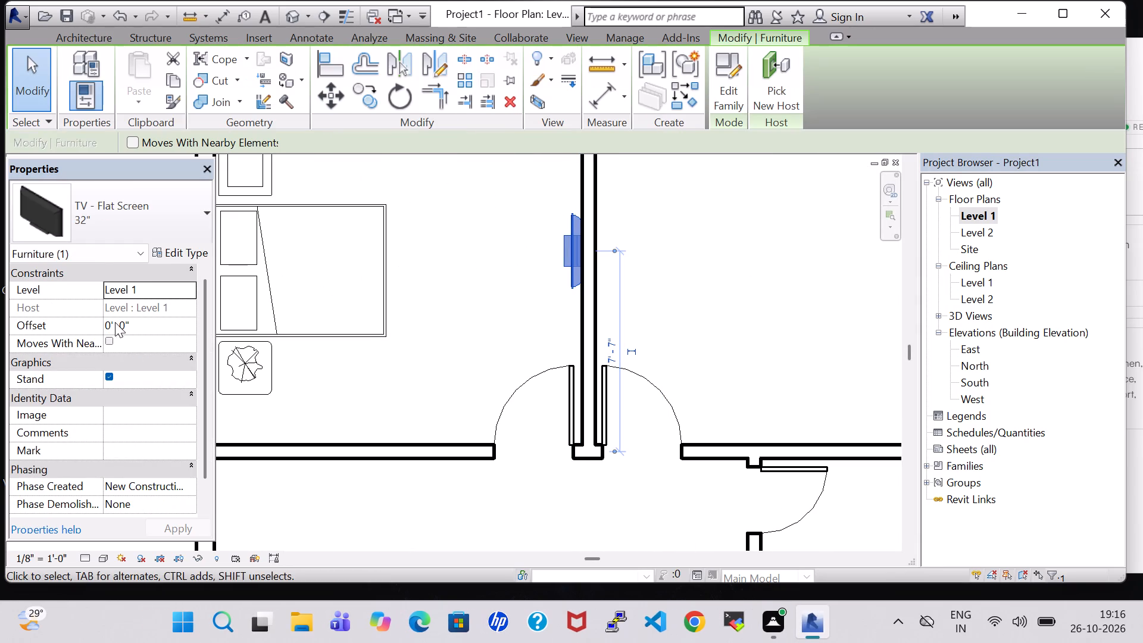
double_click(110, 326)
key("BackSpace")
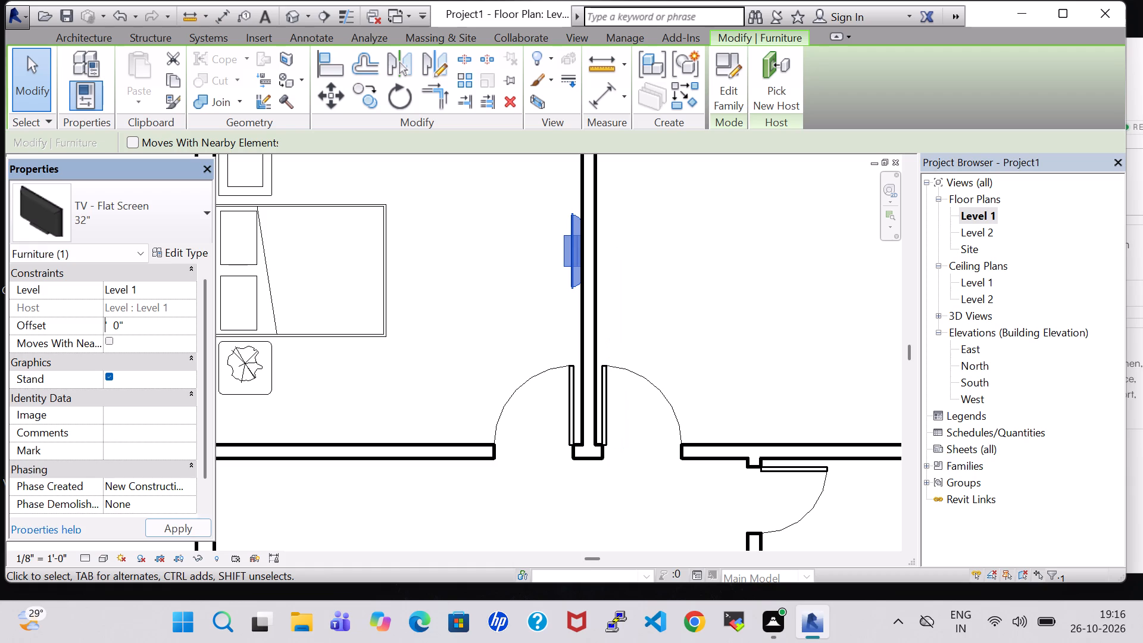
key("3")
left_click(126, 327)
key("BackSpace")
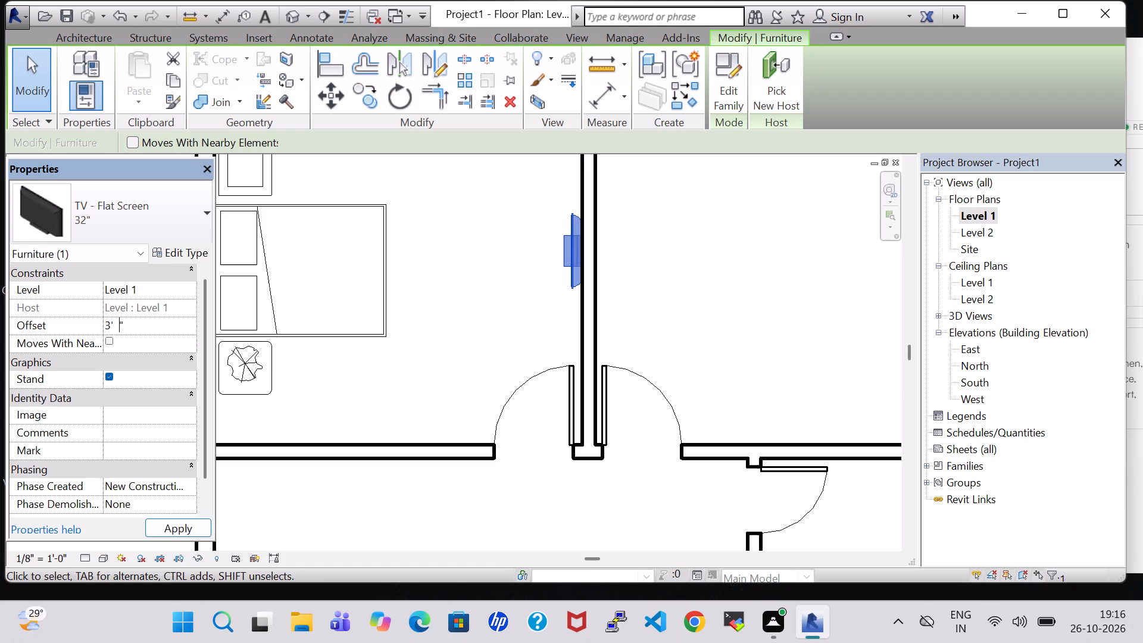
key("3")
left_click(179, 523)
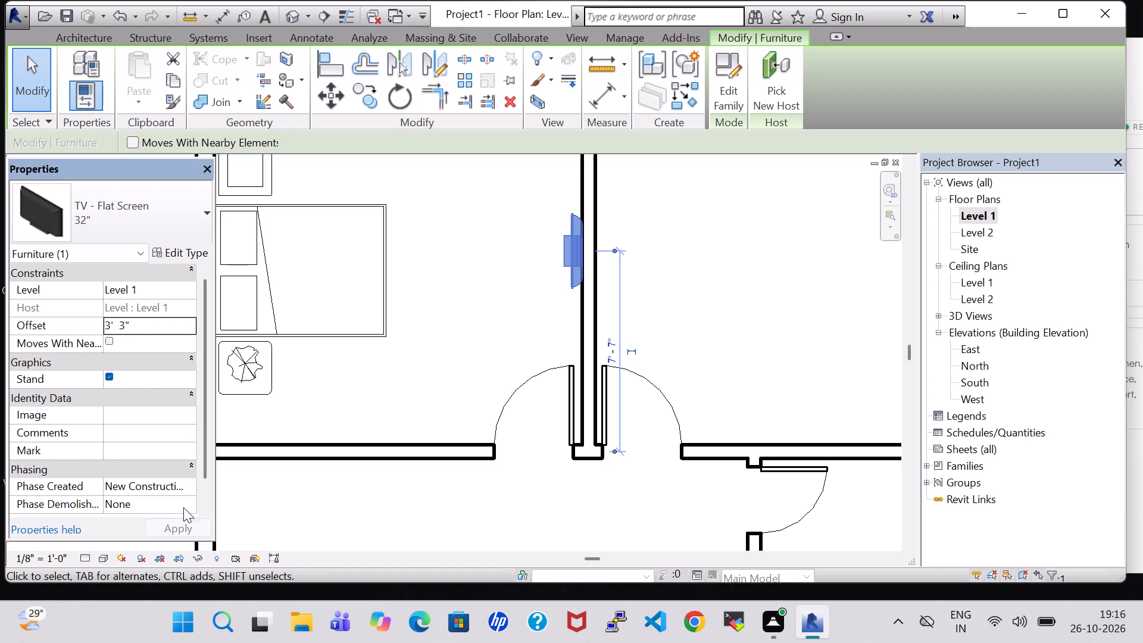
Switch the flat-screen TV to the 42" type.
left_click(161, 259)
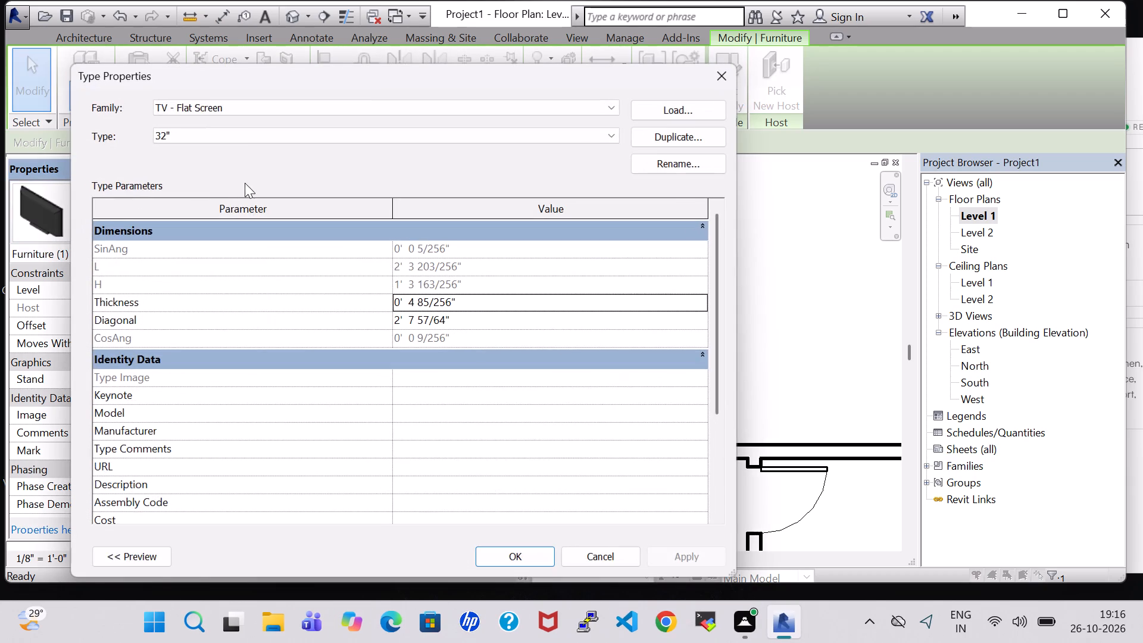
left_click(245, 136)
left_click(248, 173)
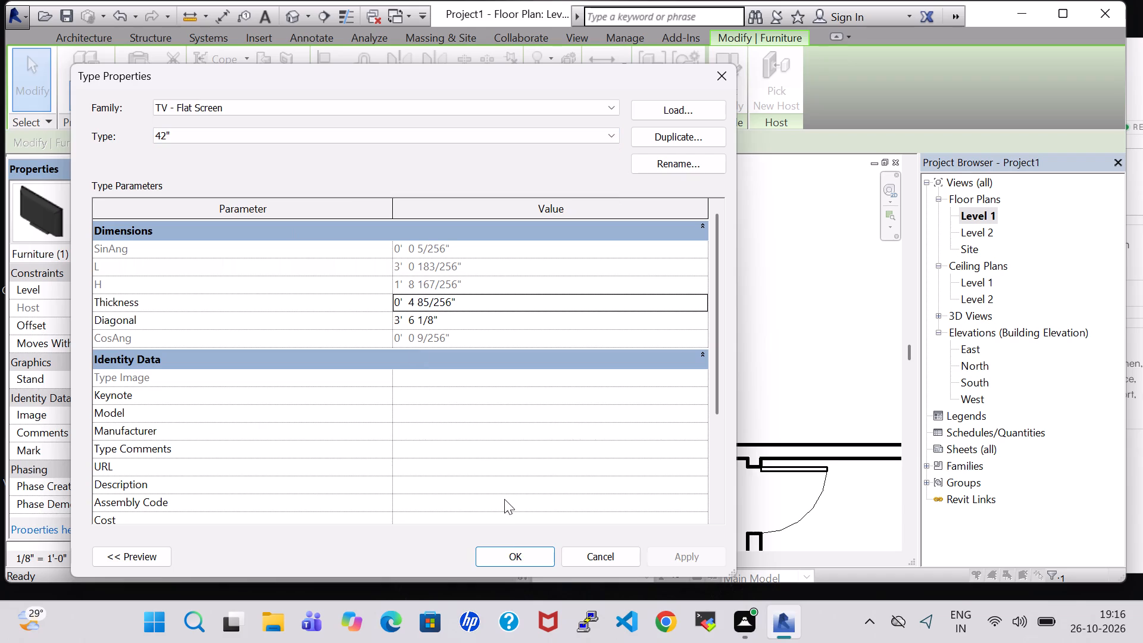
left_click(512, 554)
left_click(720, 278)
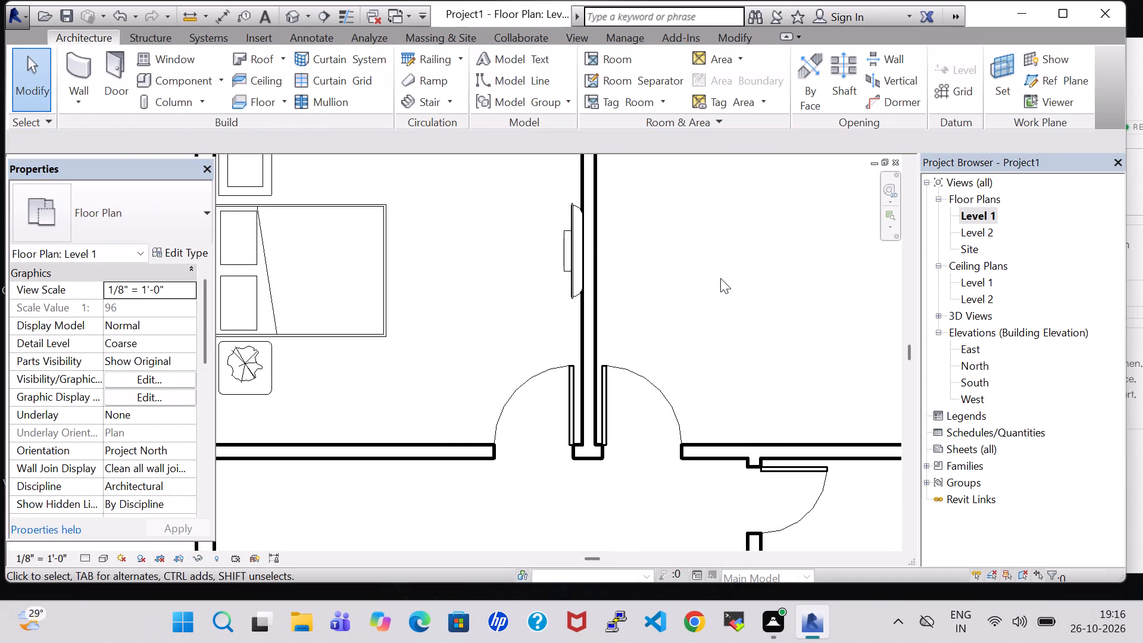
Load Dresser from the Furniture Storage library and place a 48" x 72" x 24" one along the bedroom's lower wall, about 7' 10" from the partition.
scroll(720, 278, "down", 4)
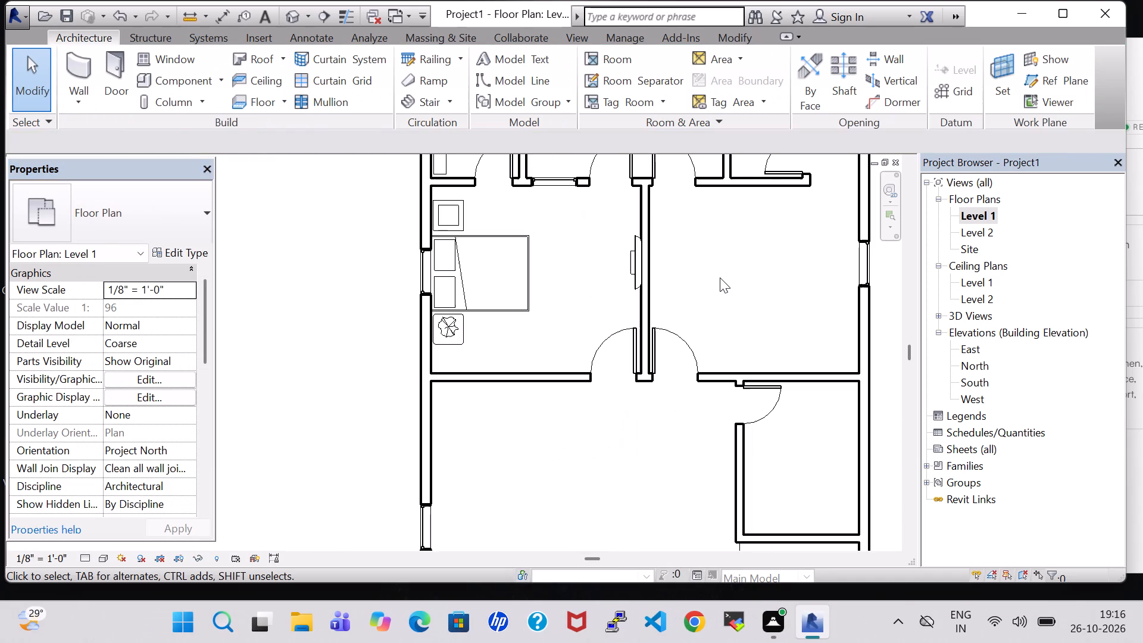
left_click(174, 72)
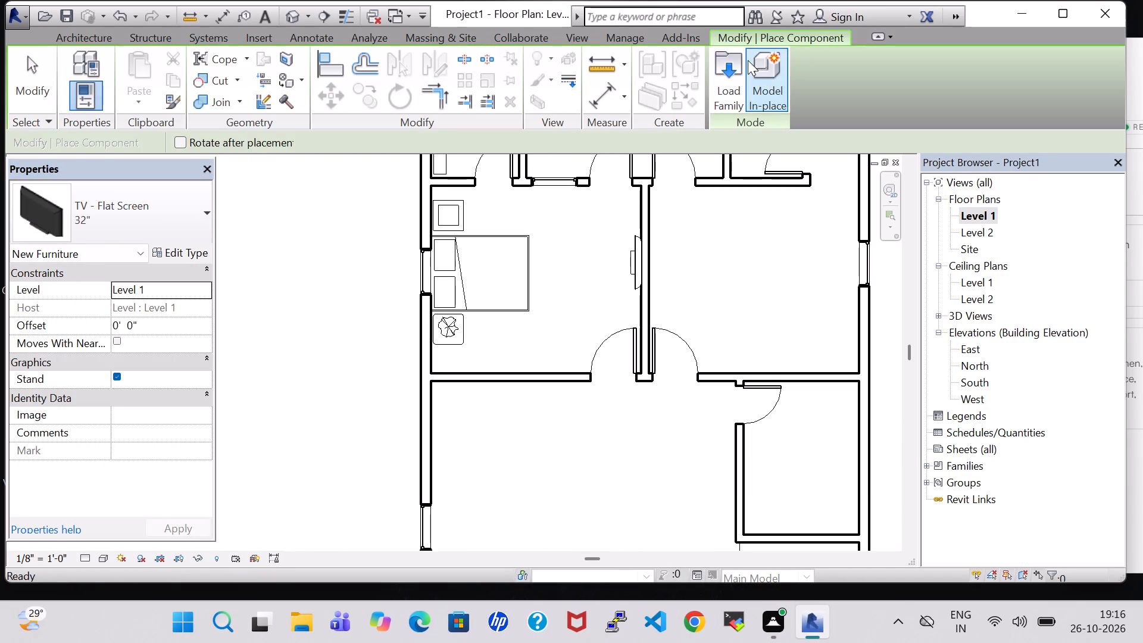
left_click(737, 64)
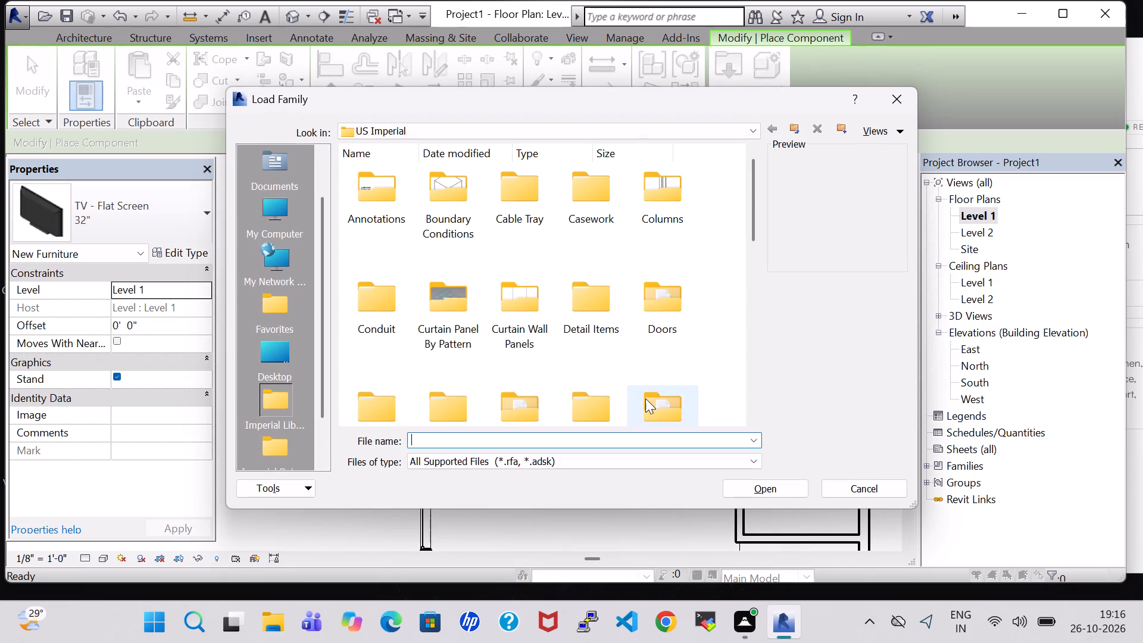
double_click(645, 404)
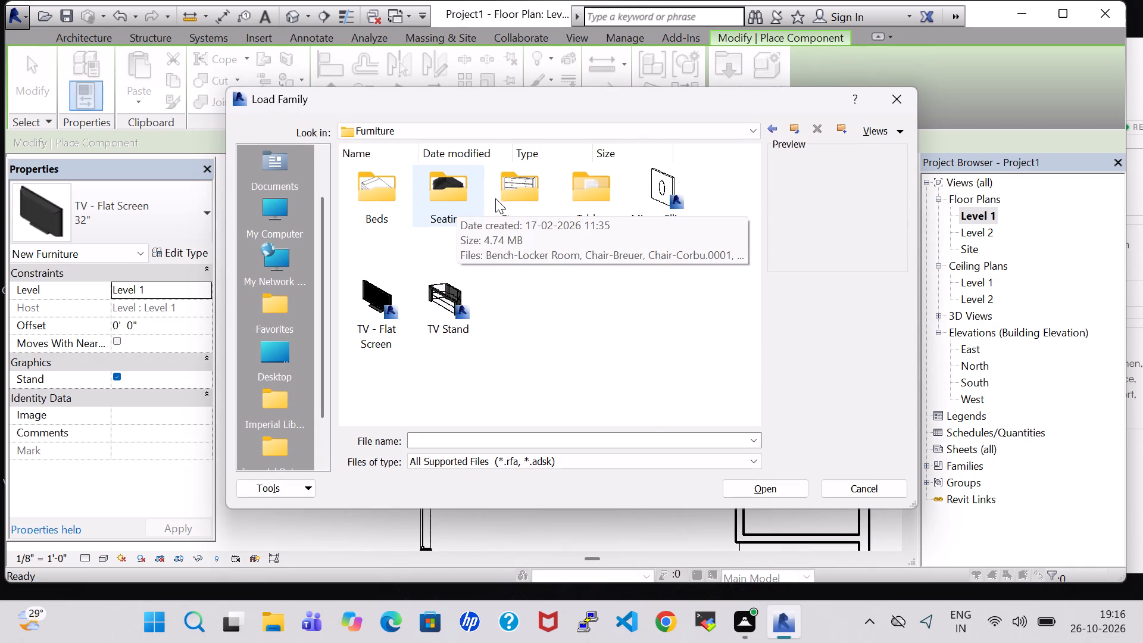
left_click(441, 195)
double_click(487, 186)
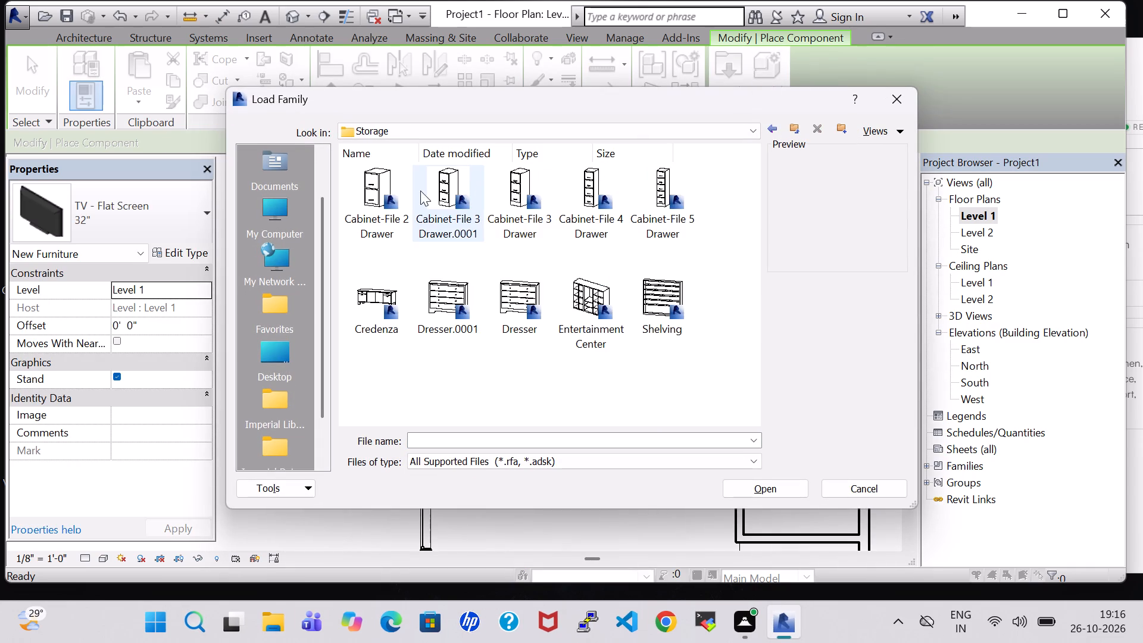
left_click(511, 291)
left_click(775, 487)
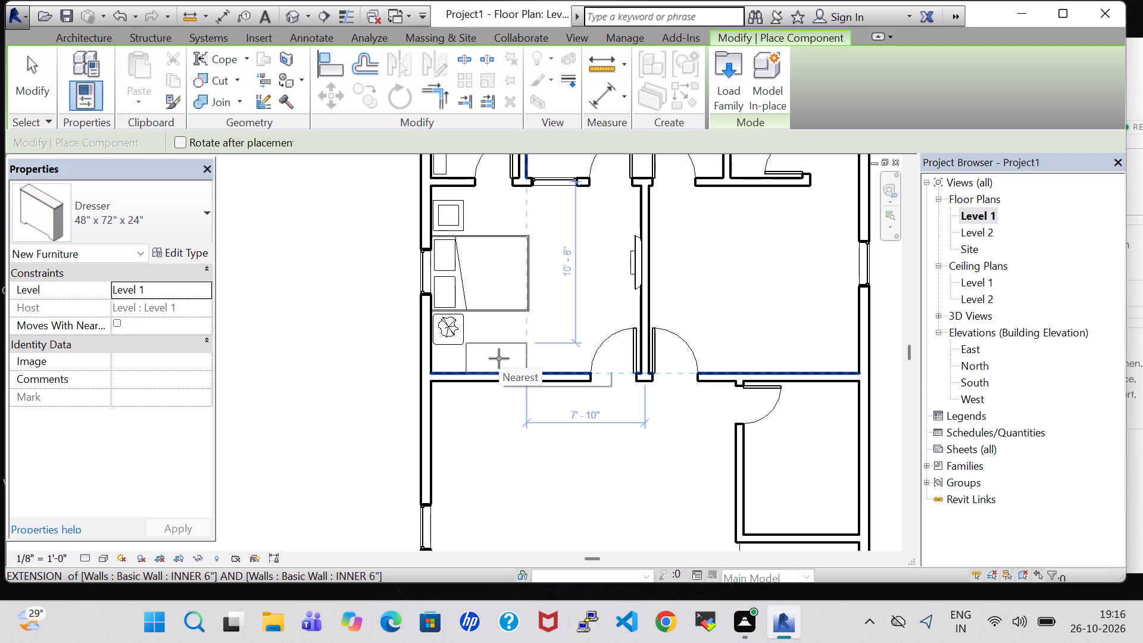
left_click(499, 358)
key("Escape")
key("Escape")
Nudge the dresser about 3" up off the lower wall and about 6" right towards the door.
left_click(499, 358)
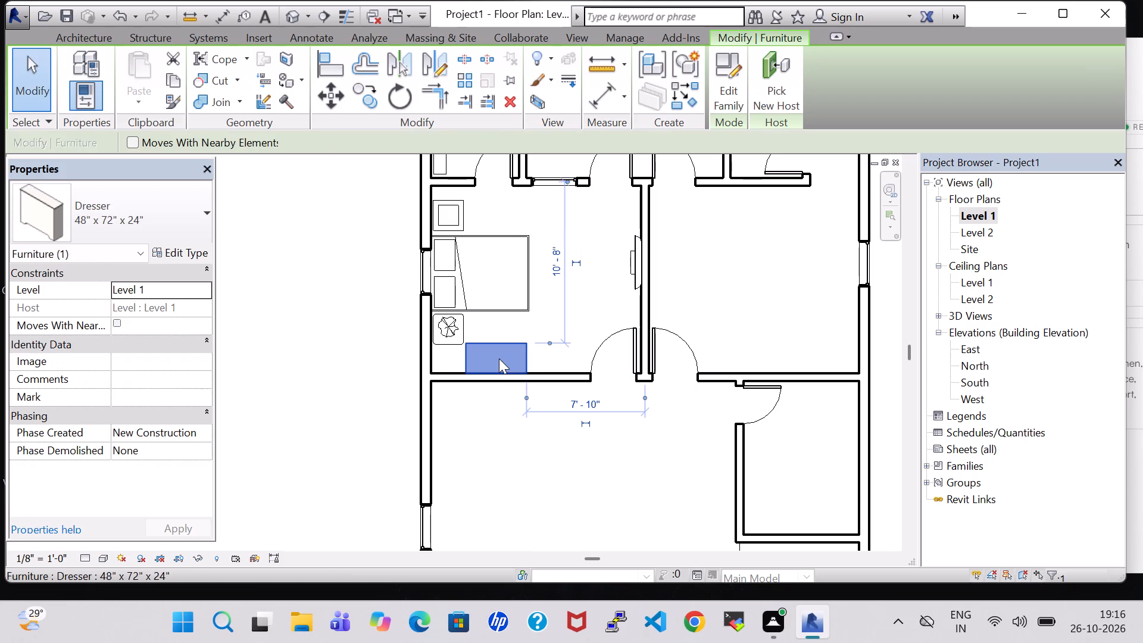
key("Up")
key("Right")
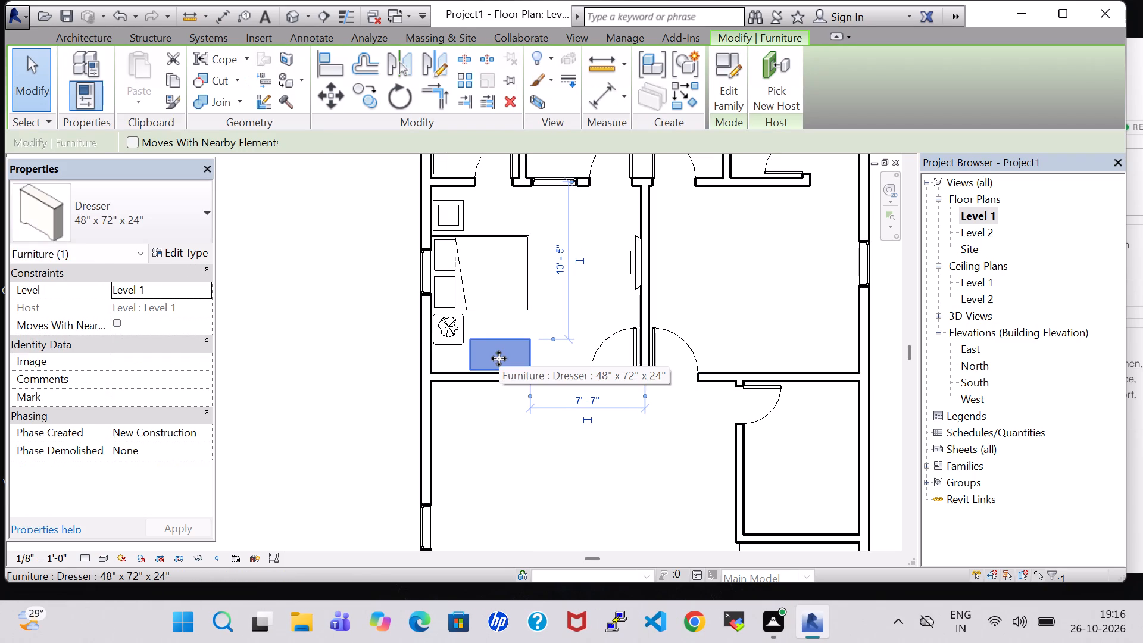
key("Right")
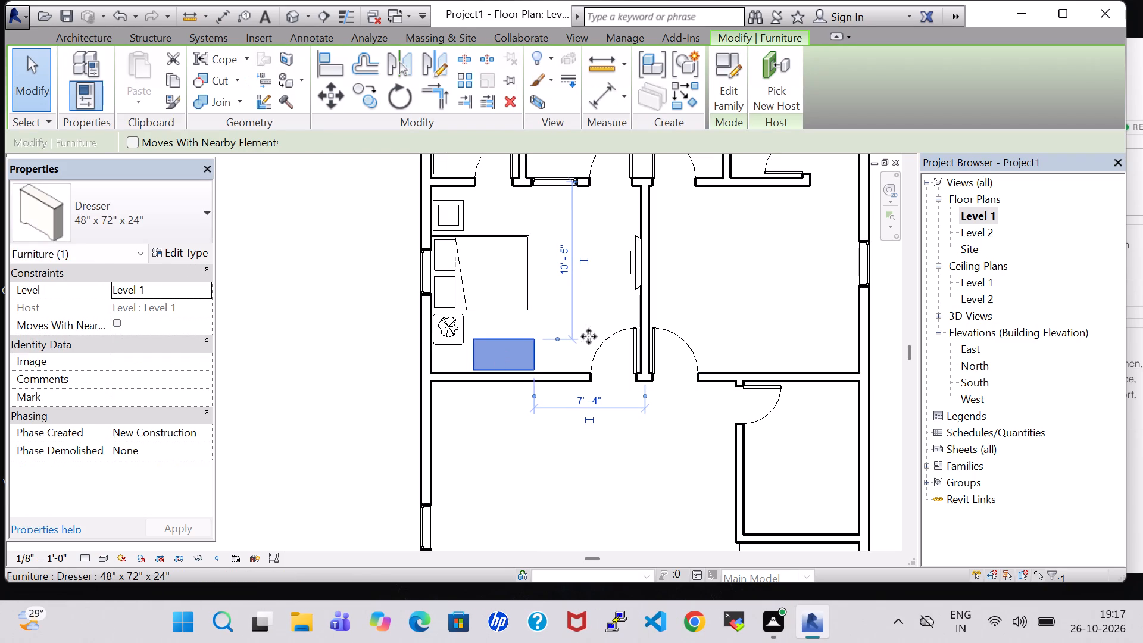
left_click(754, 246)
Load Cabinet-File 2 Drawer from the Furniture Storage library and place a rotated 15" x 18" one against the bedroom's lower wall, between dresser and door.
left_click(175, 78)
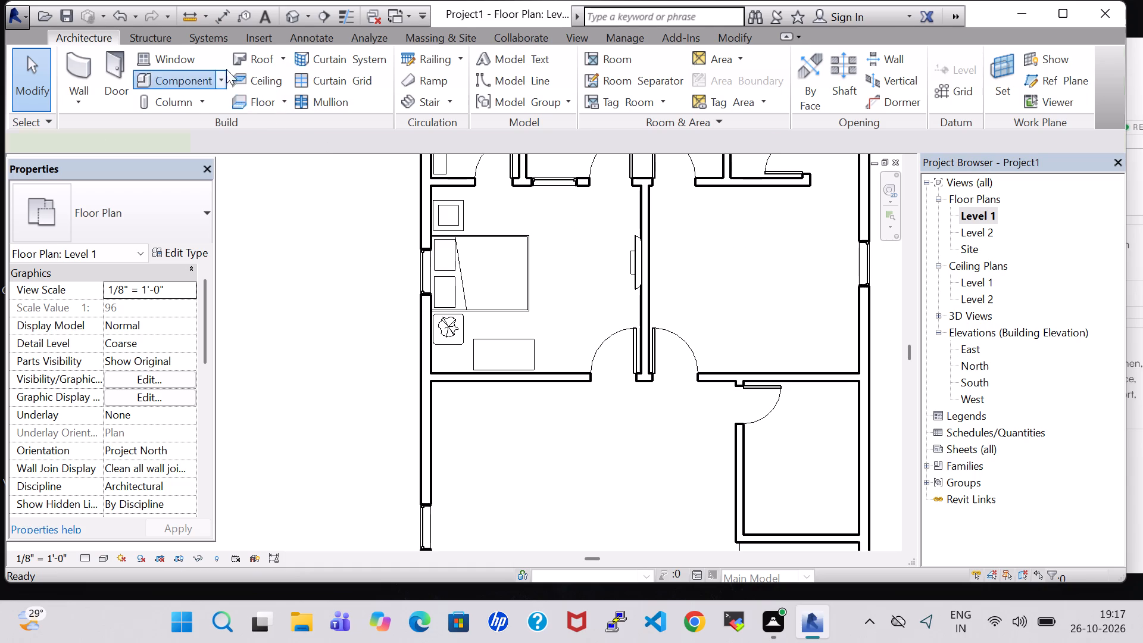
left_click(714, 78)
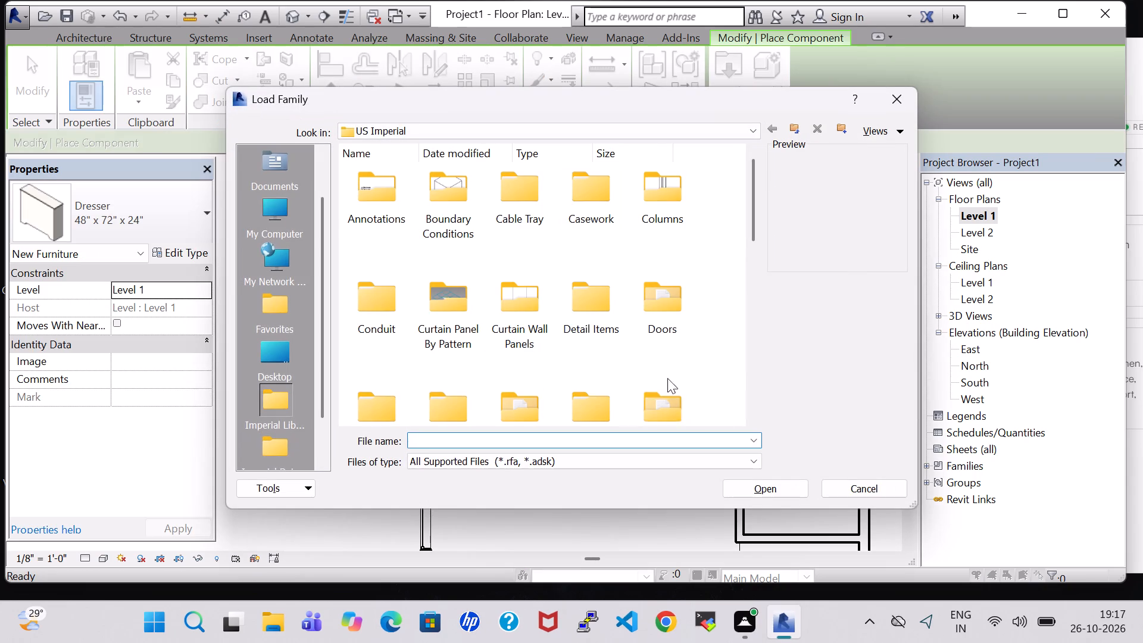
double_click(653, 397)
left_click(587, 210)
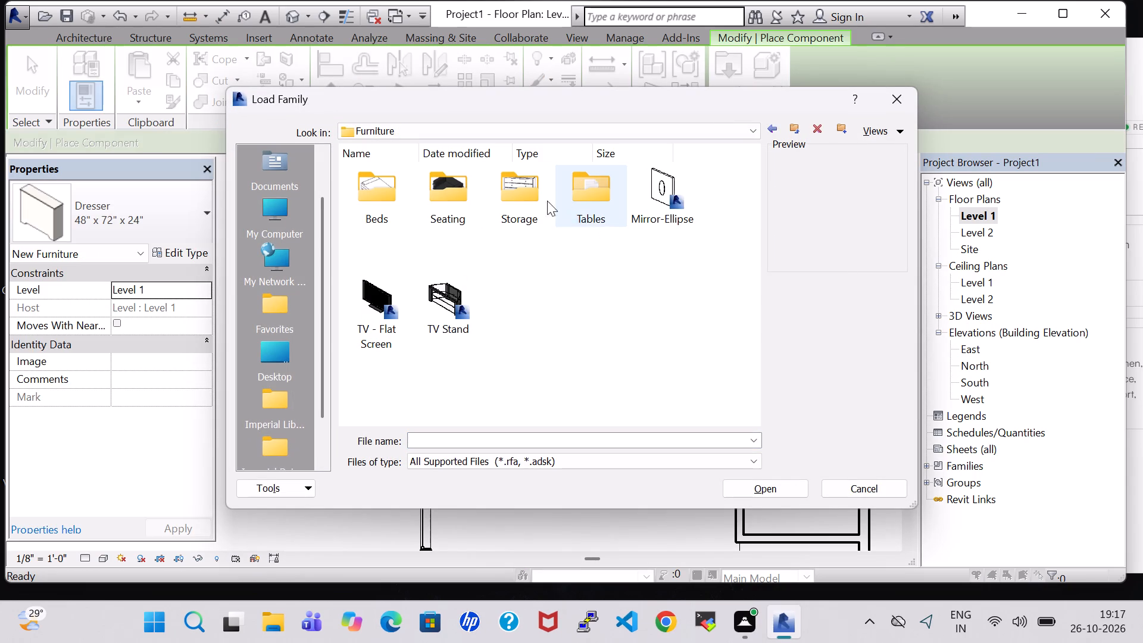
double_click(588, 210)
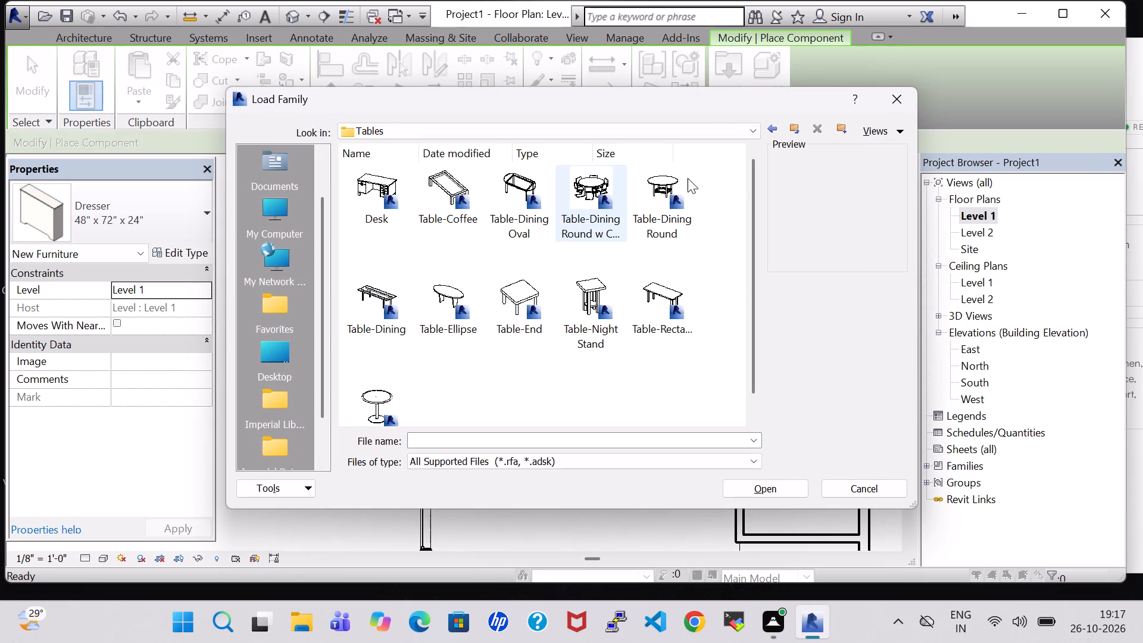
left_click(772, 127)
double_click(503, 198)
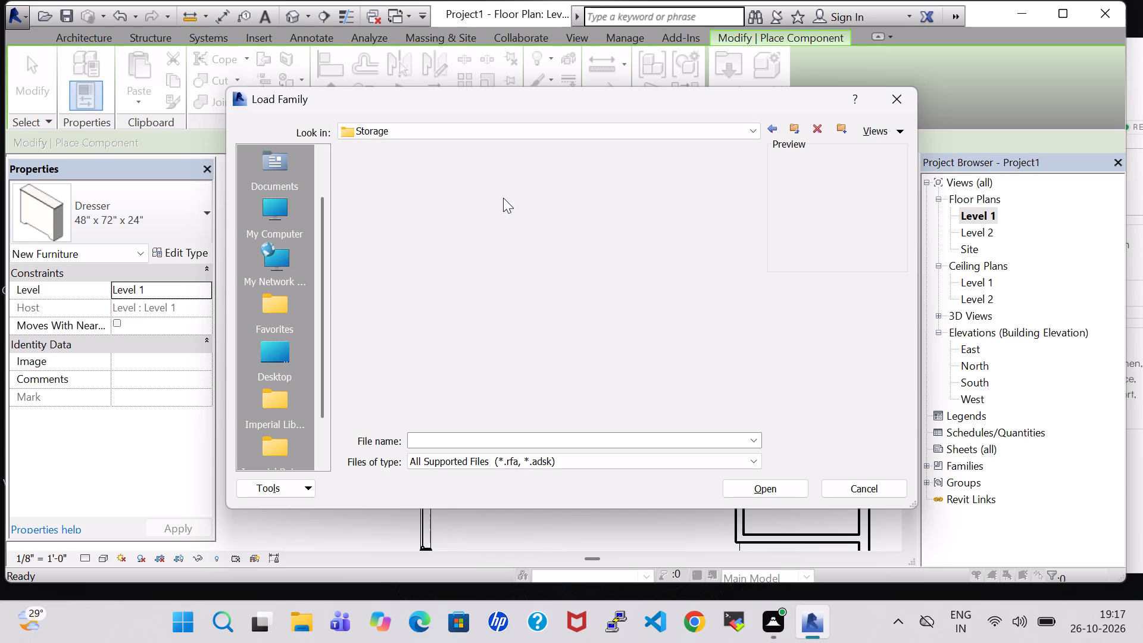
left_click(392, 185)
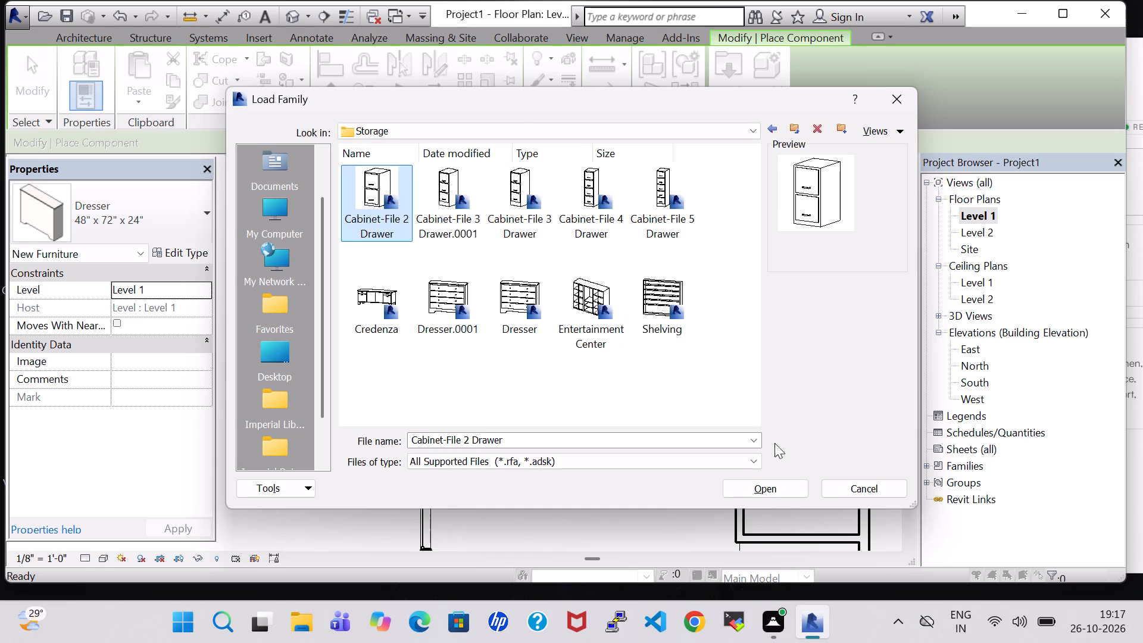
left_click(777, 480)
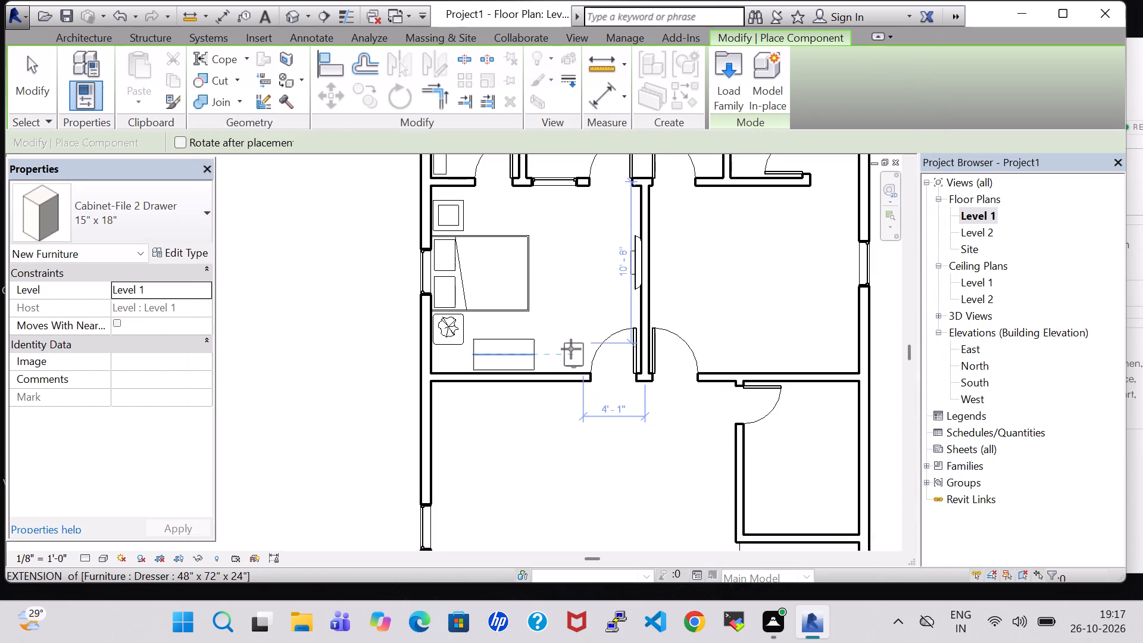
key("space")
key("space")
scroll(571, 349, "up", 8)
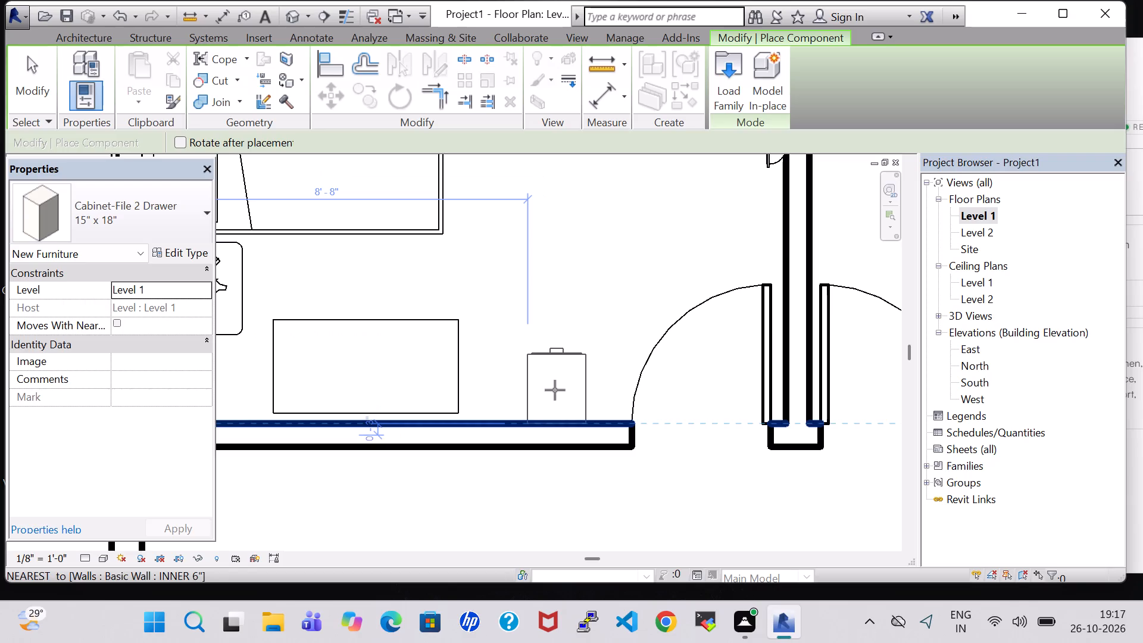
left_click(555, 390)
key("Escape")
key("Escape")
Nudge the file cabinet about 1" up off the lower wall and about 2" left towards the dresser.
left_click(555, 357)
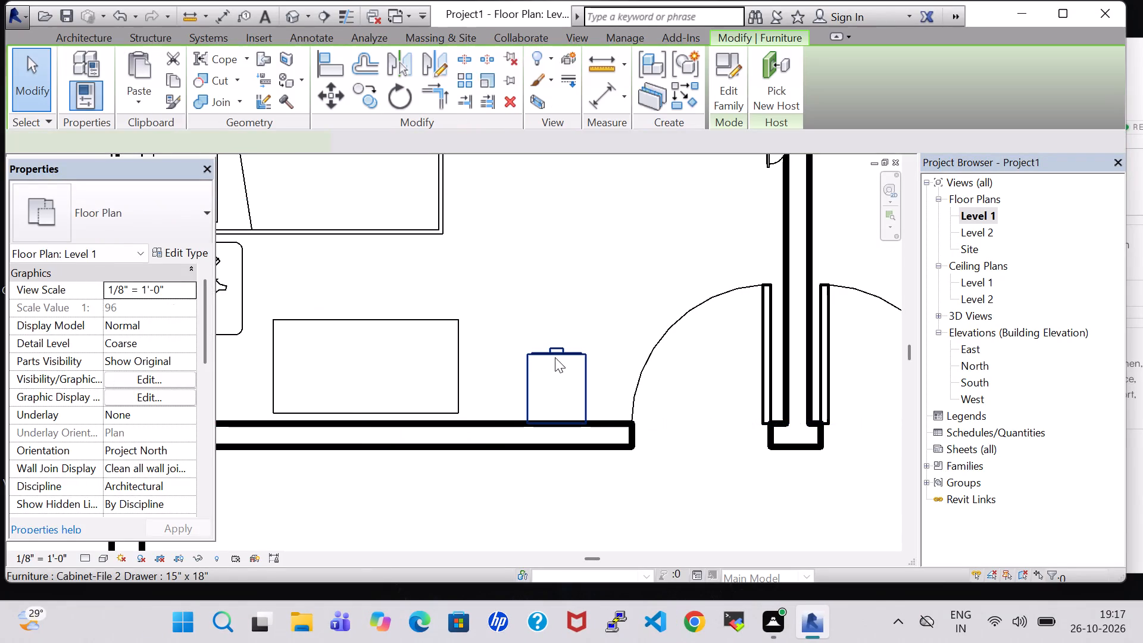
key("Up")
key("Up")
key("Left")
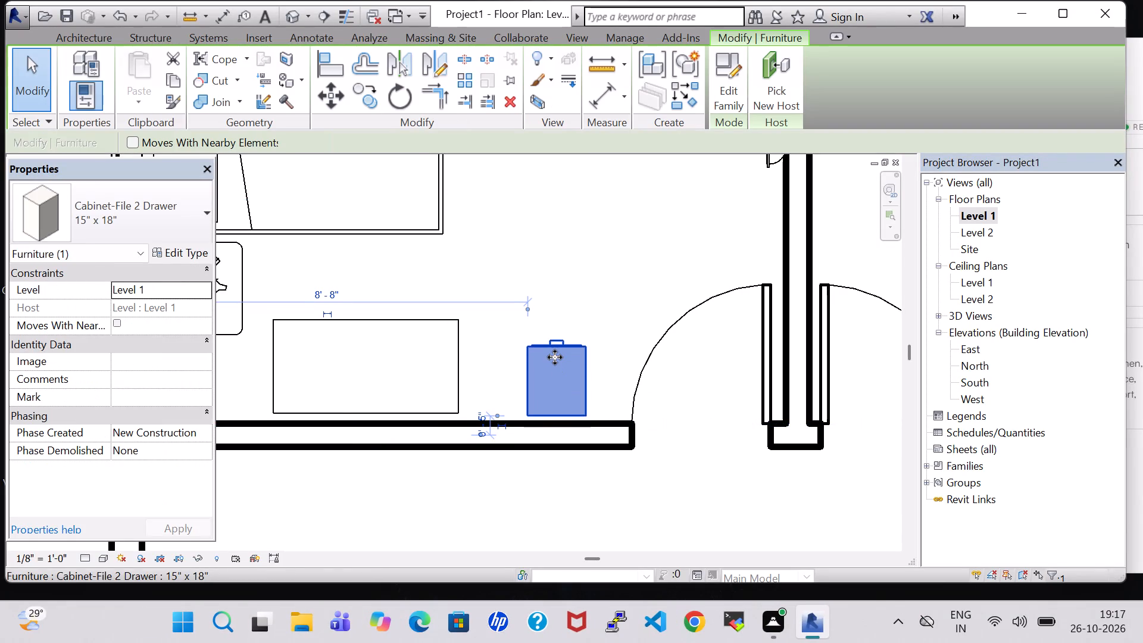
key("Left")
key("Down")
left_click(622, 302)
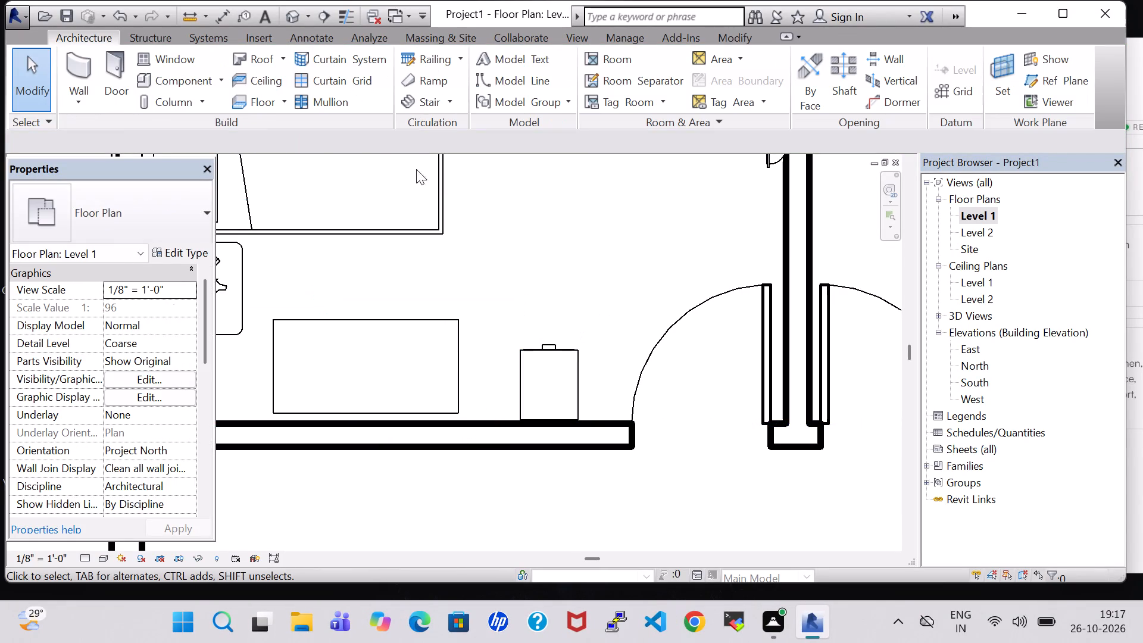
Load Mirror-Ellipse from the Furniture library and place a 24" x 48" one on the lower wall behind the file cabinet.
left_click(183, 78)
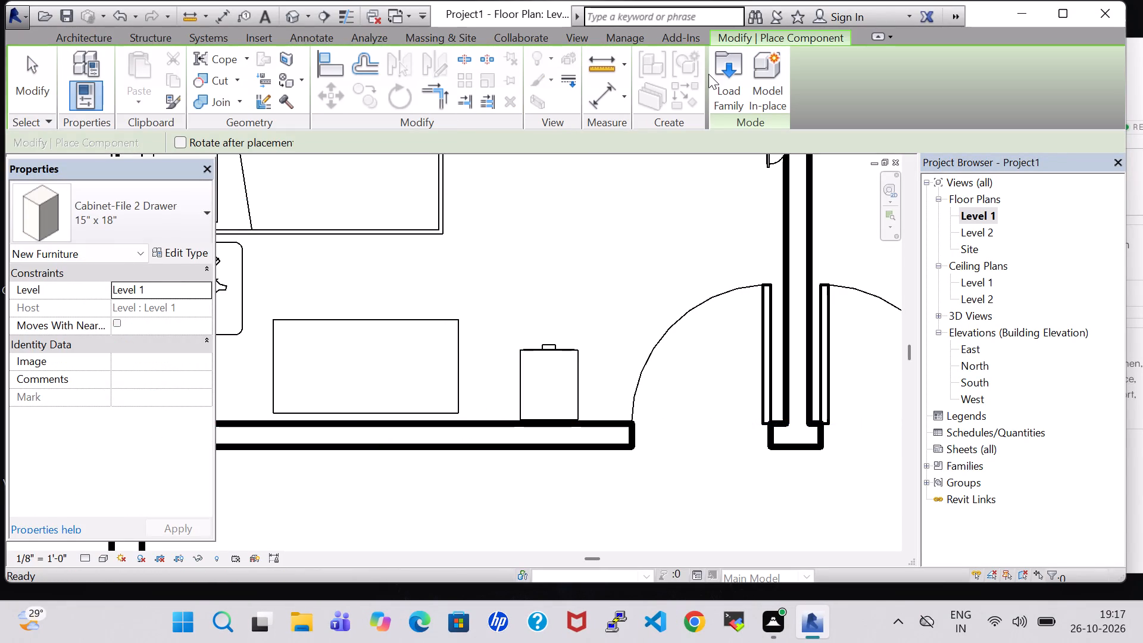
left_click(708, 74)
left_click(716, 74)
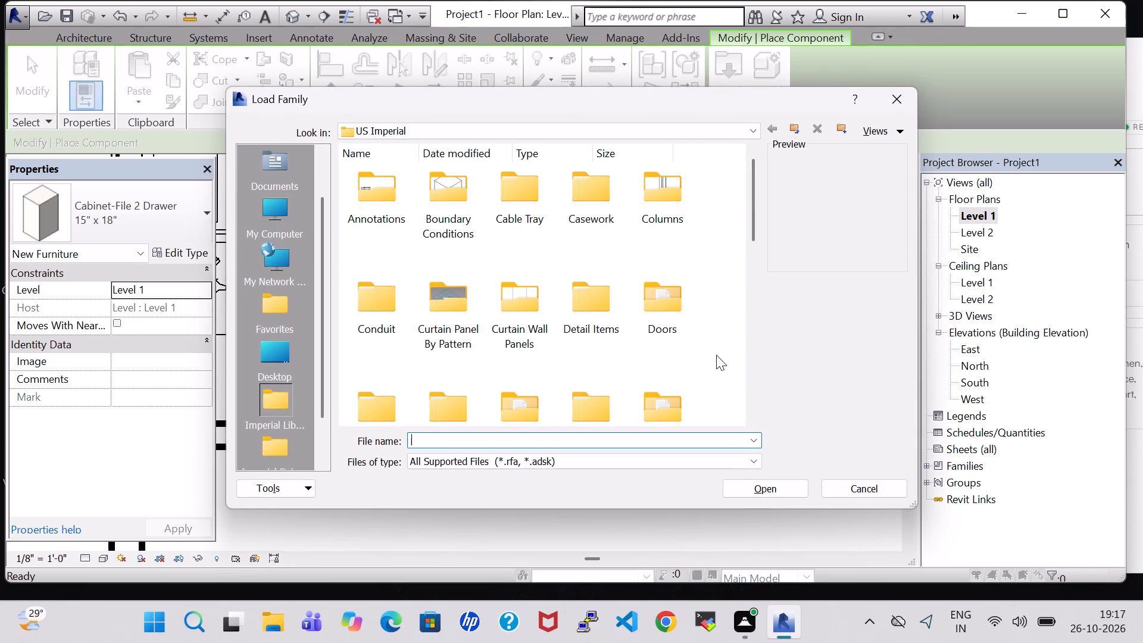
scroll(716, 355, "down", 1)
double_click(655, 229)
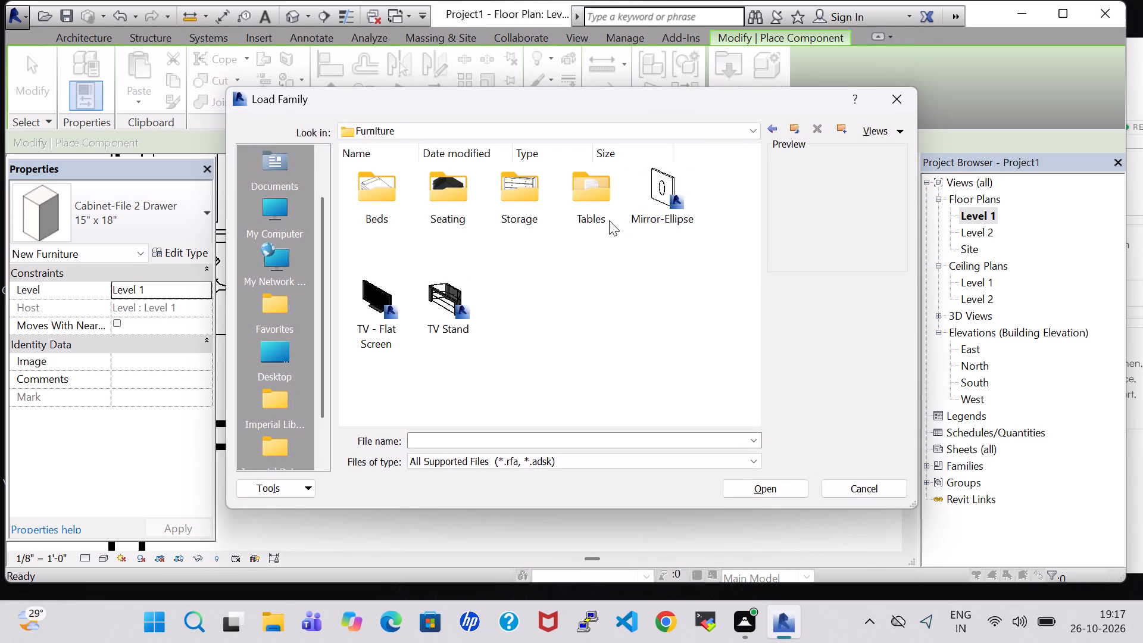
left_click(649, 205)
left_click(767, 486)
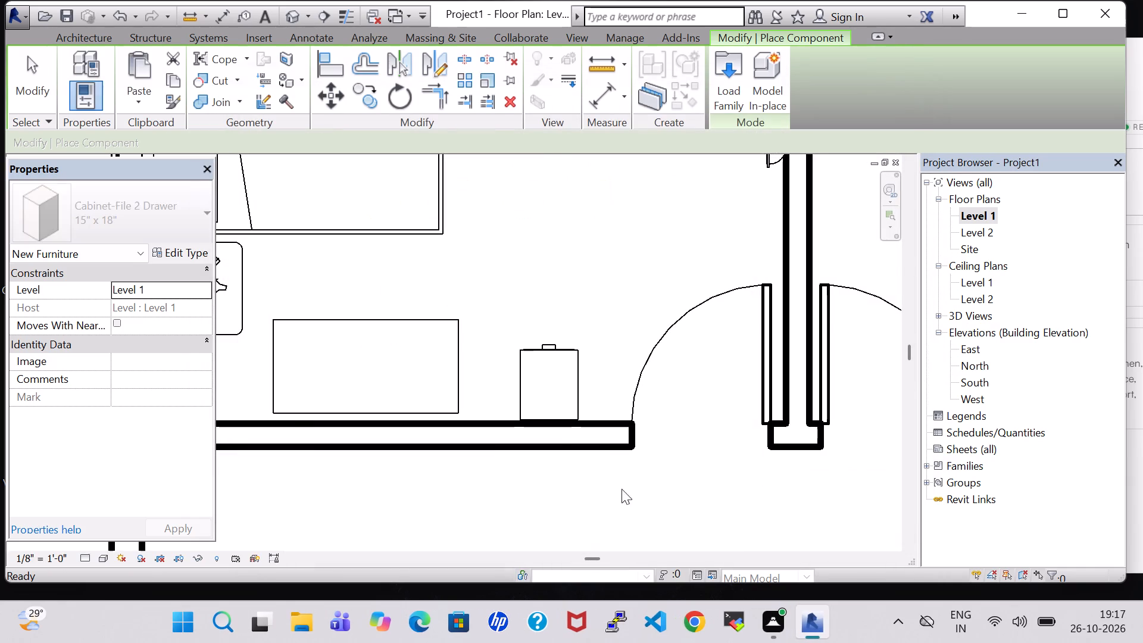
left_click(546, 426)
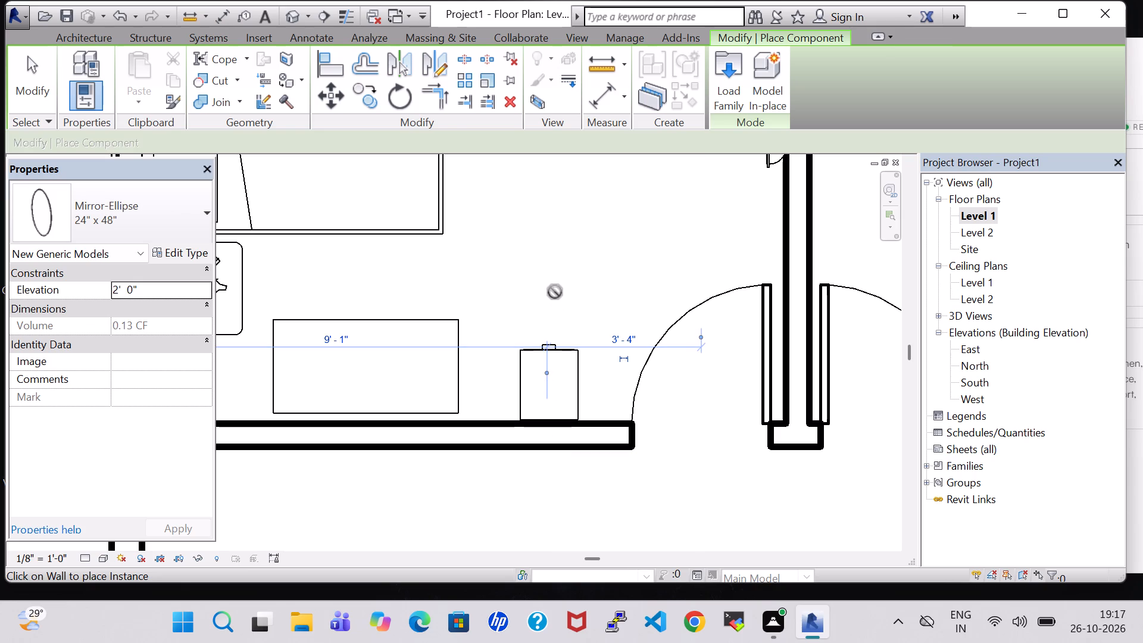
key("Escape")
key("Escape")
key("Escape")
Set the elliptical mirror's Elevation to 3' 0".
scroll(555, 294, "down", 2)
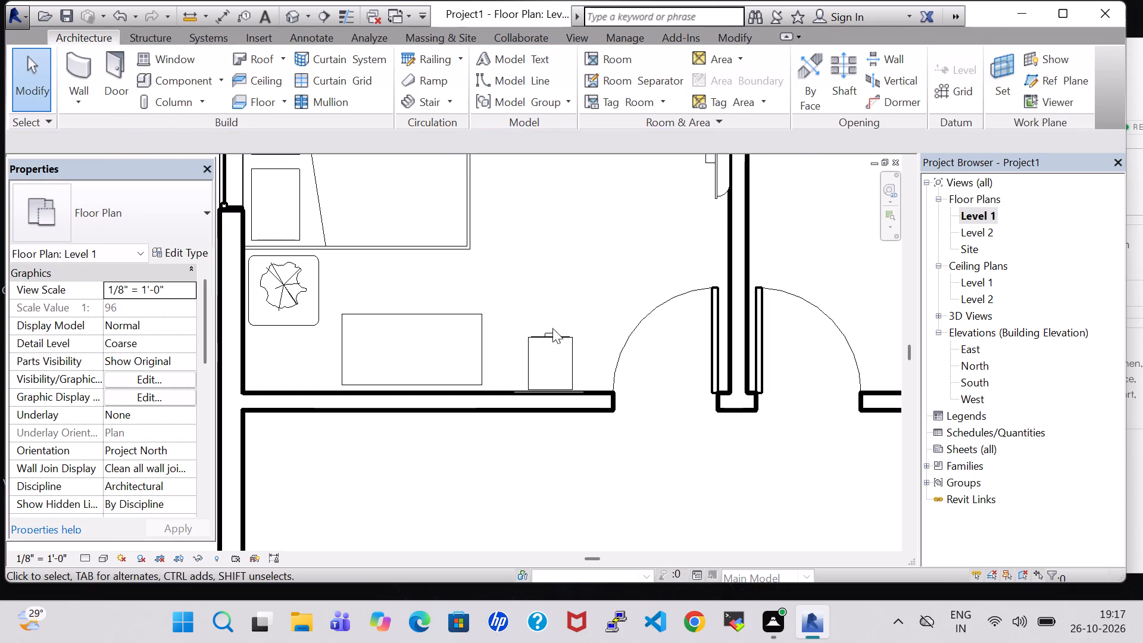
left_click(556, 393)
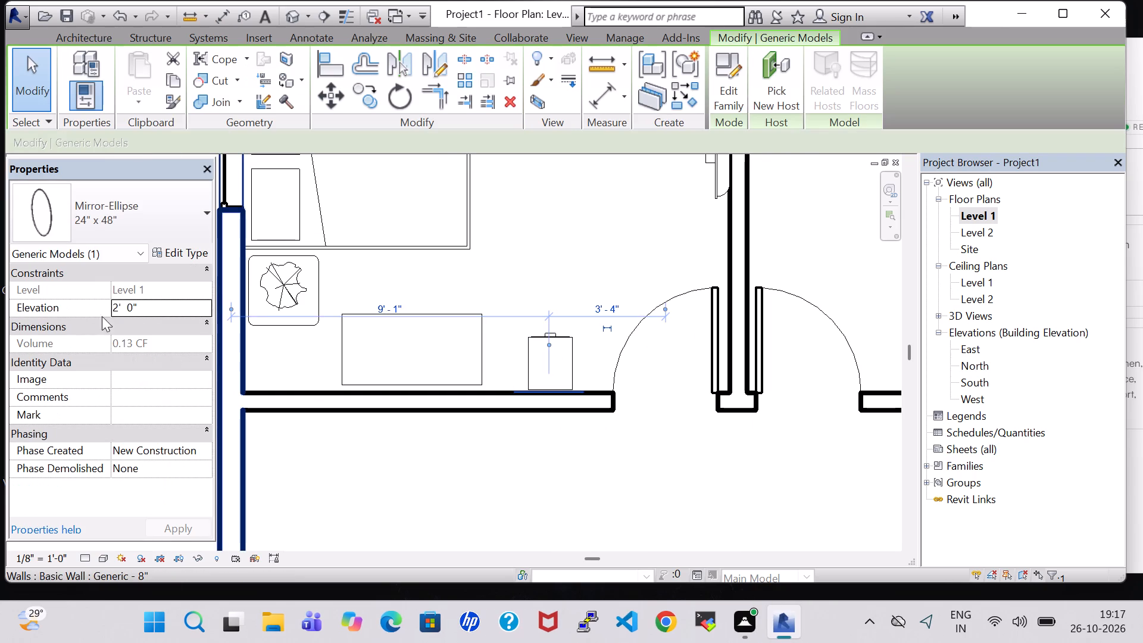
left_click(121, 313)
key("Left")
key("BackSpace")
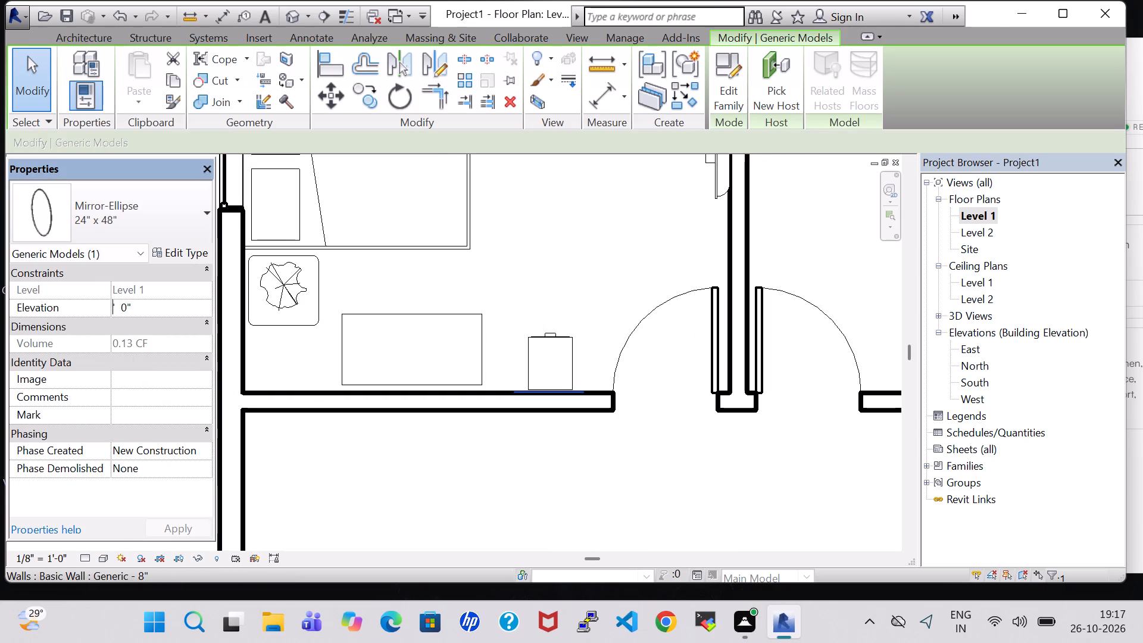
key("3")
left_click(174, 521)
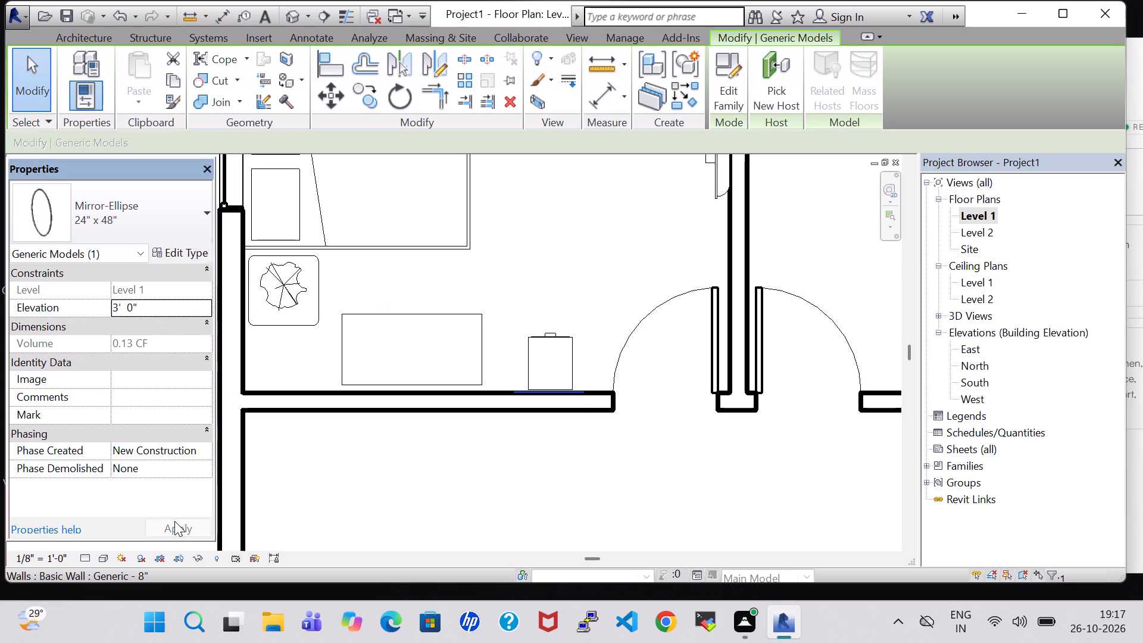
left_click(604, 245)
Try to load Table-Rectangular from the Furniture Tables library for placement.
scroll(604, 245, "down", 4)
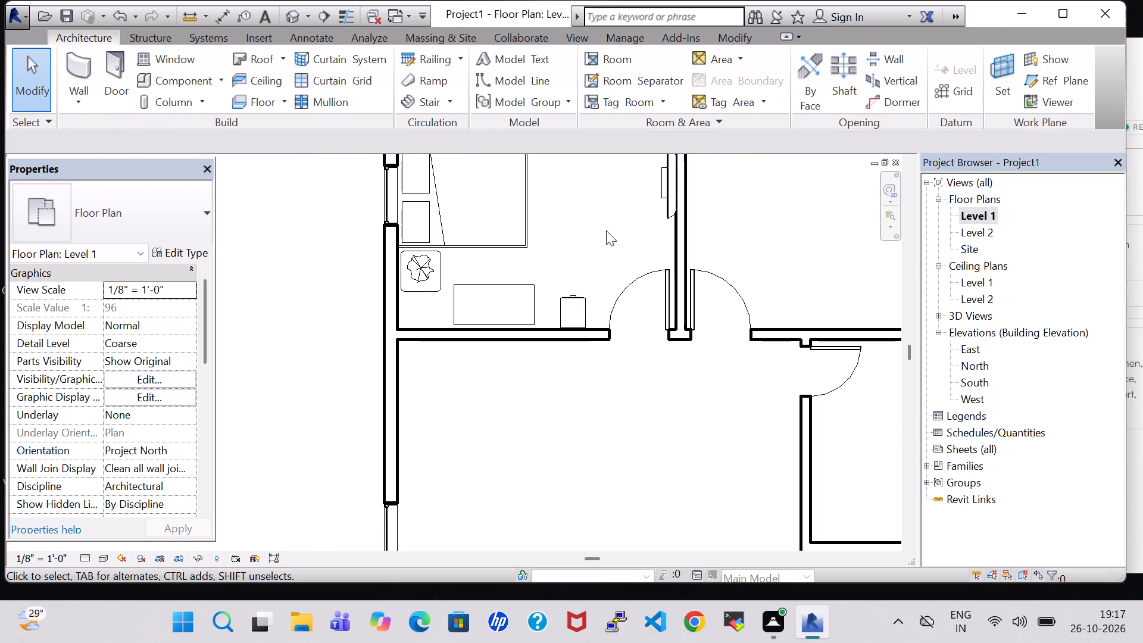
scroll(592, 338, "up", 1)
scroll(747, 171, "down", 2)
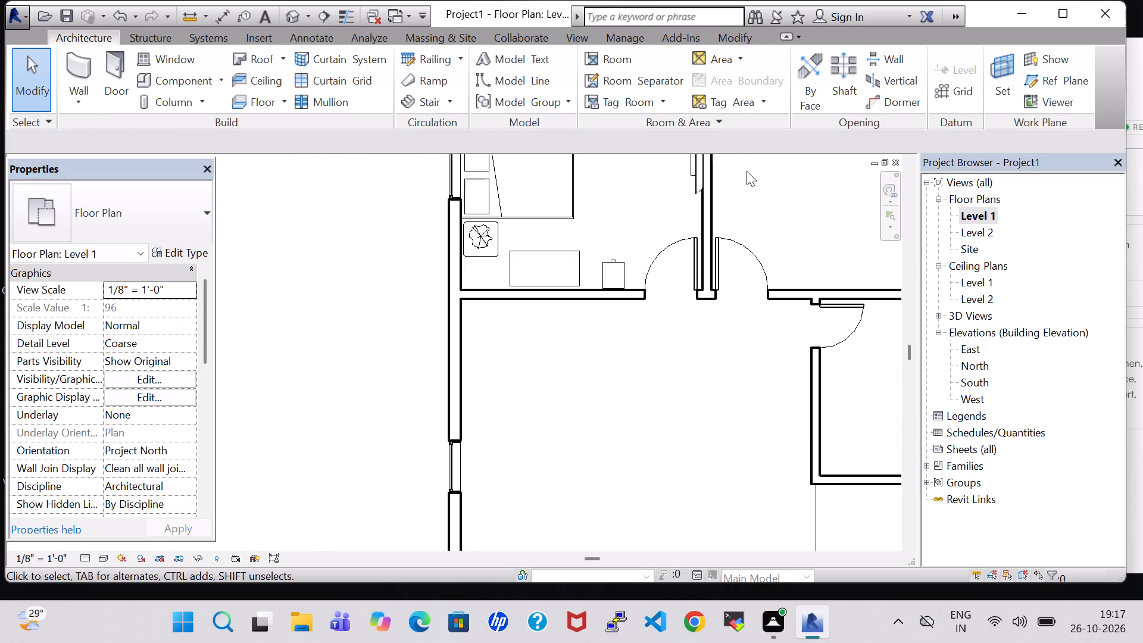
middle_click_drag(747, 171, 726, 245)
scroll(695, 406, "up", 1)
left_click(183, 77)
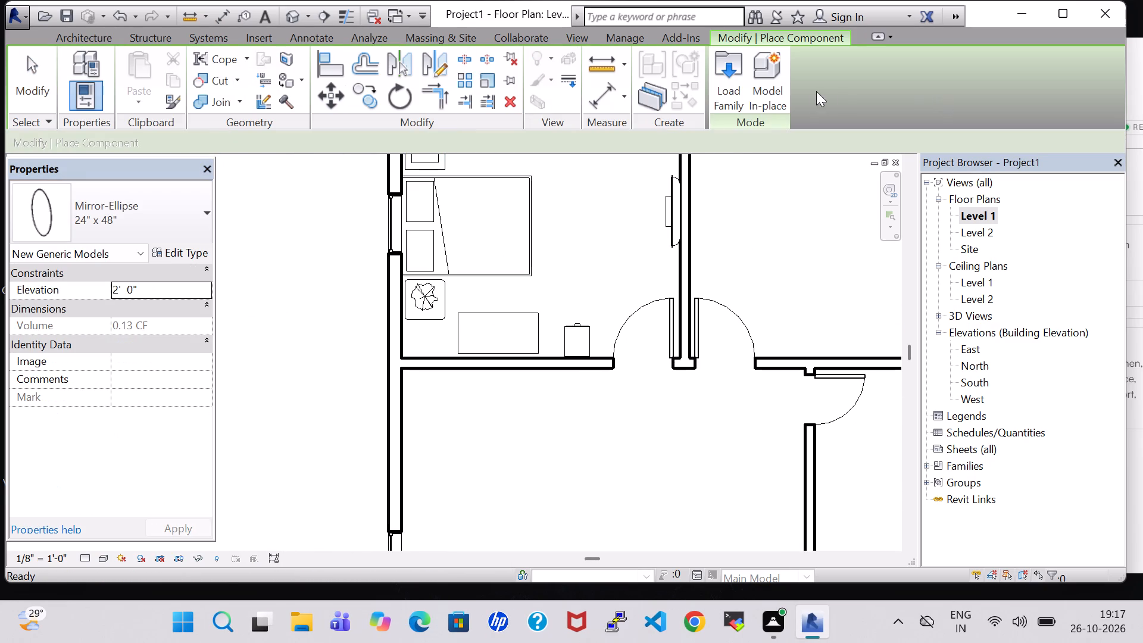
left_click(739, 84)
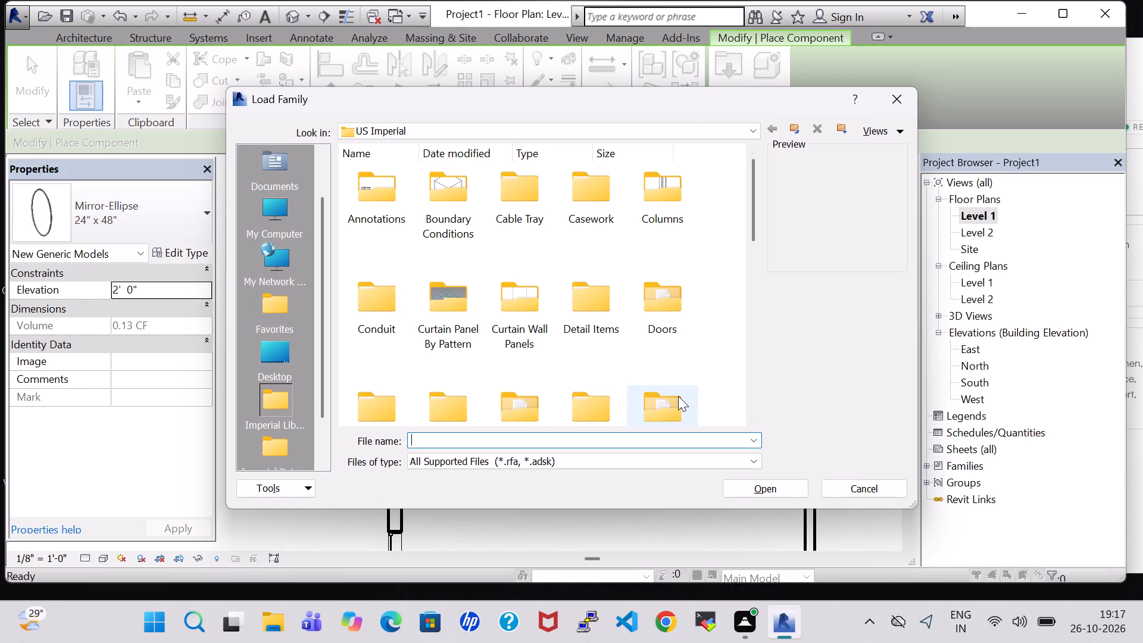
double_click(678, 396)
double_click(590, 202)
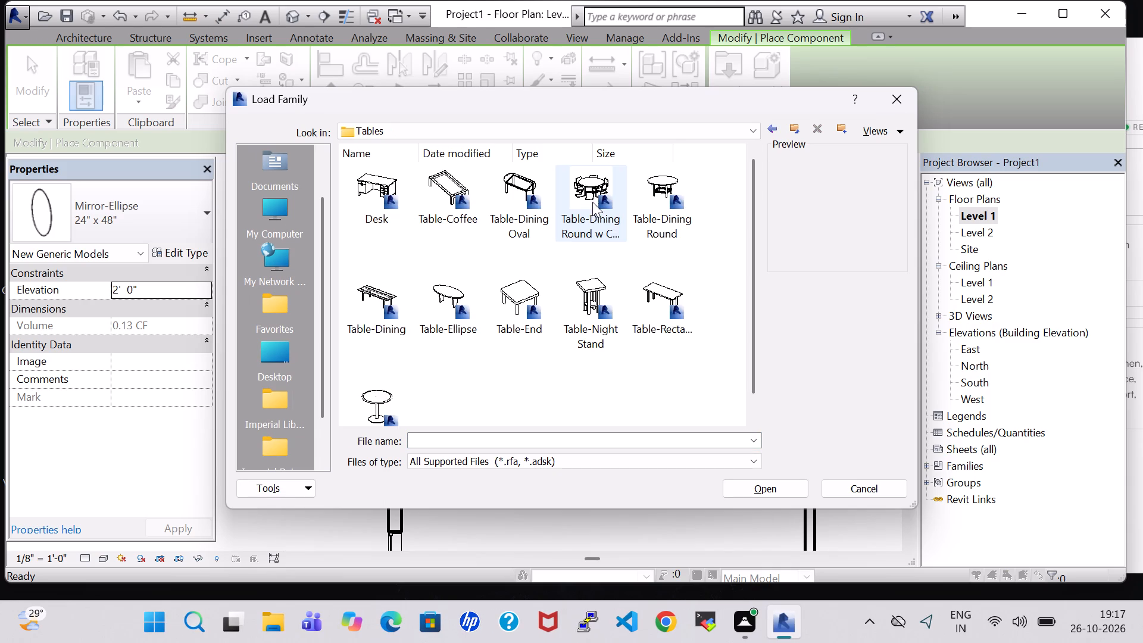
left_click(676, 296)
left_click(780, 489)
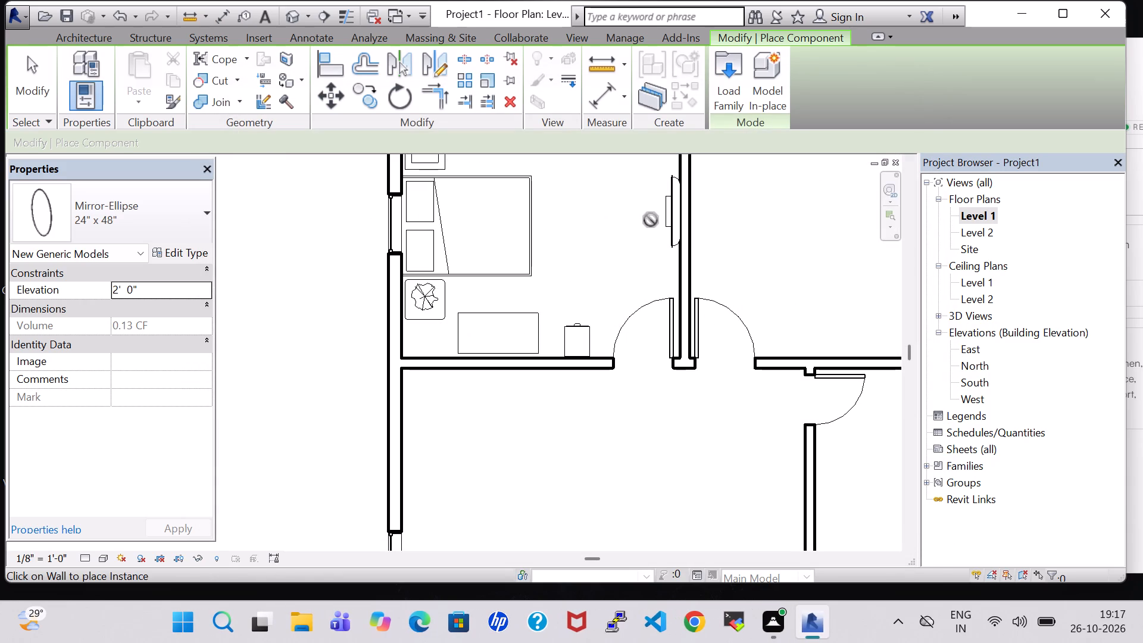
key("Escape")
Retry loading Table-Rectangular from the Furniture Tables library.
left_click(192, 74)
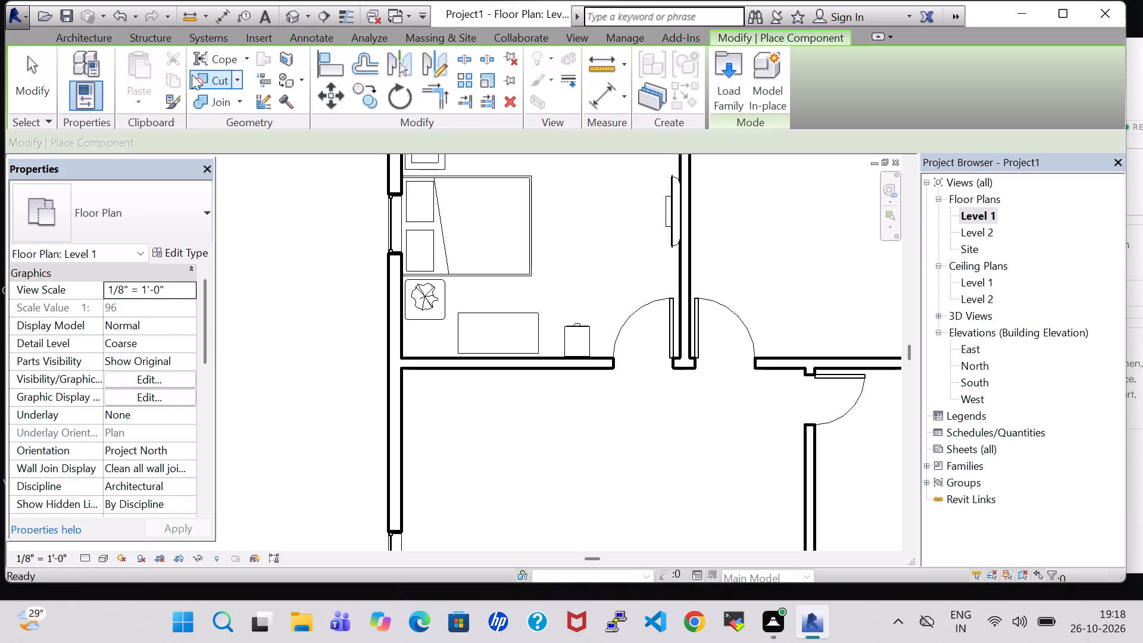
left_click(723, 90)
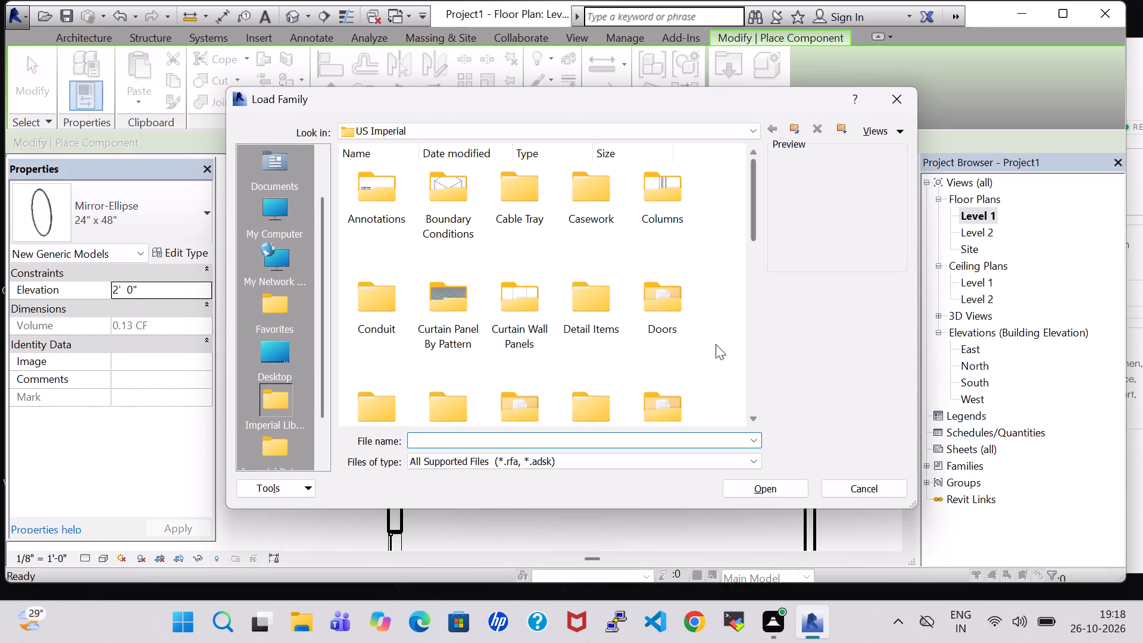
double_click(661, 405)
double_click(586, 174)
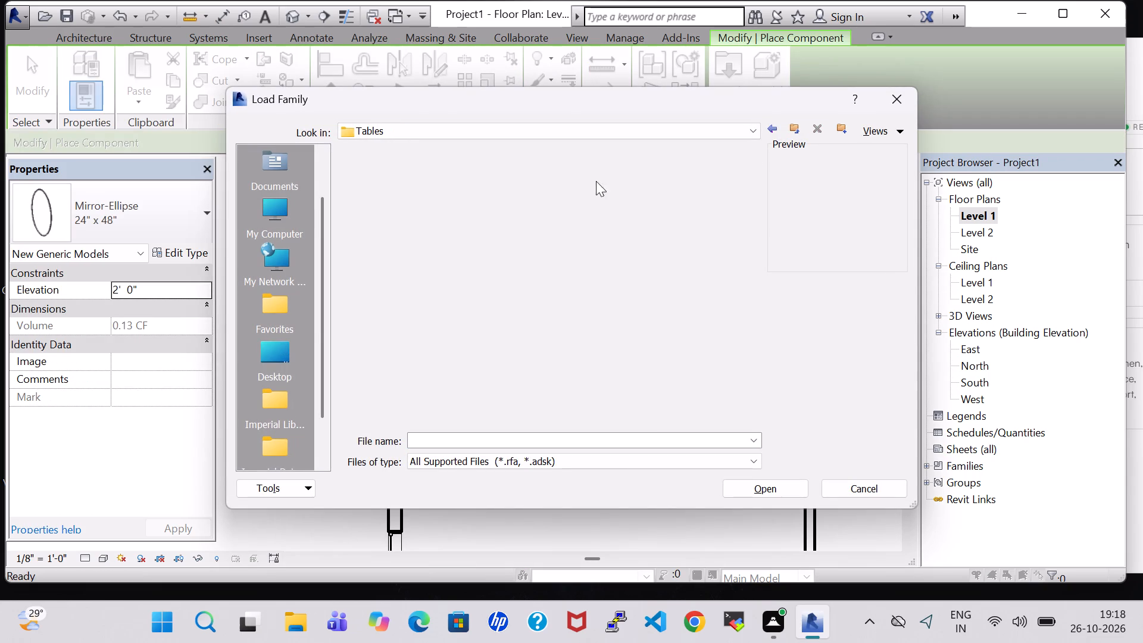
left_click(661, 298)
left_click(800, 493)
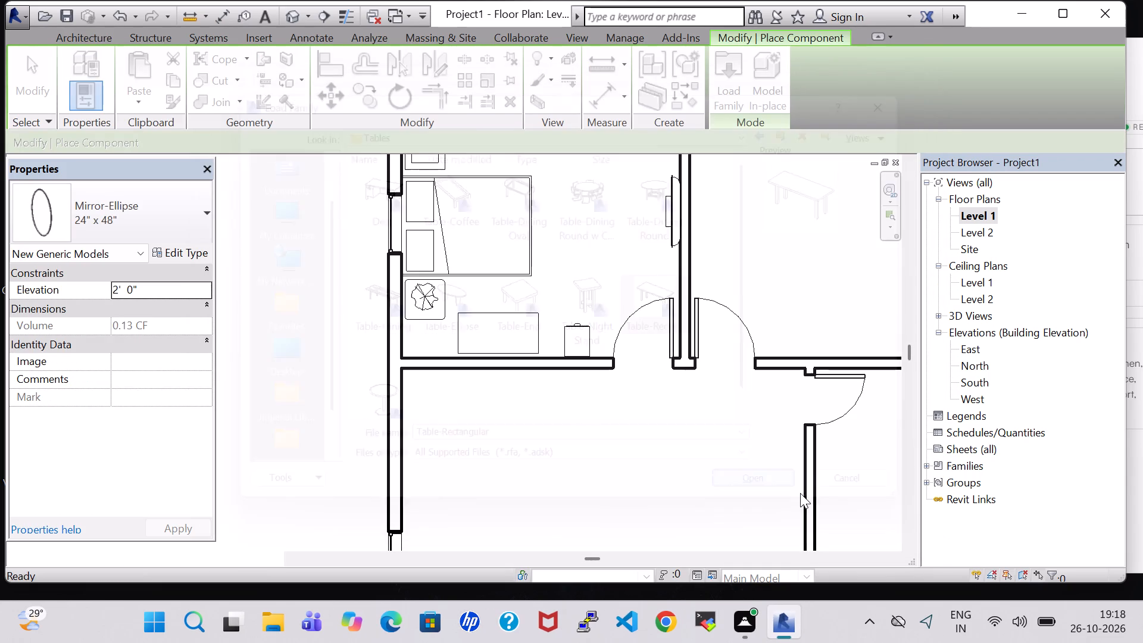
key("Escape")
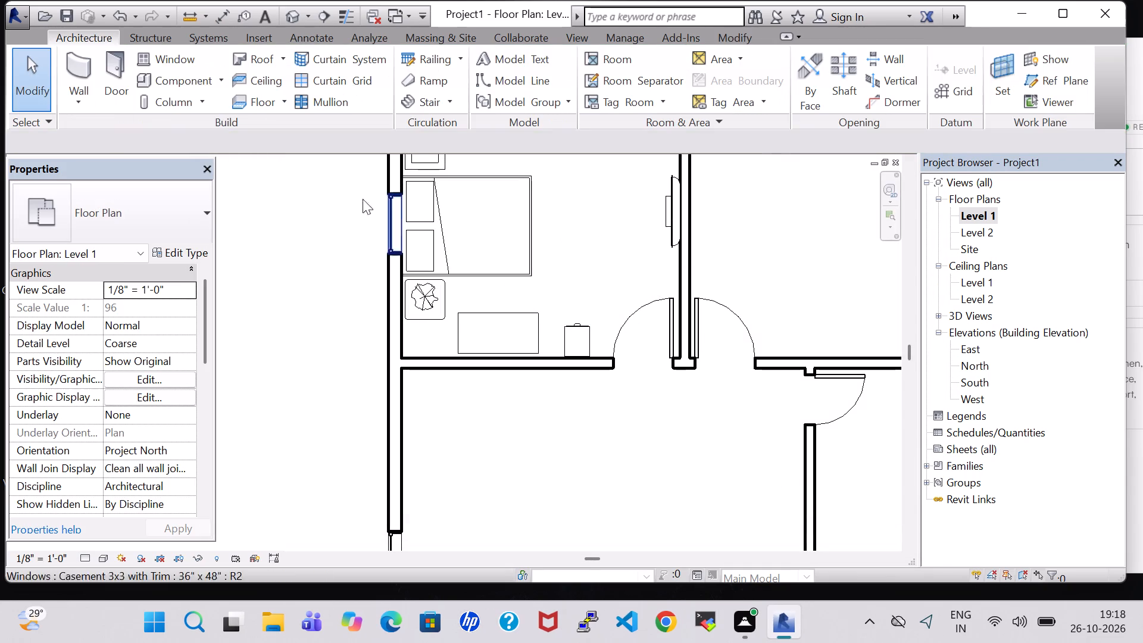
Look through the component types available for placement for the rectangular table.
left_click(189, 78)
left_click(163, 211)
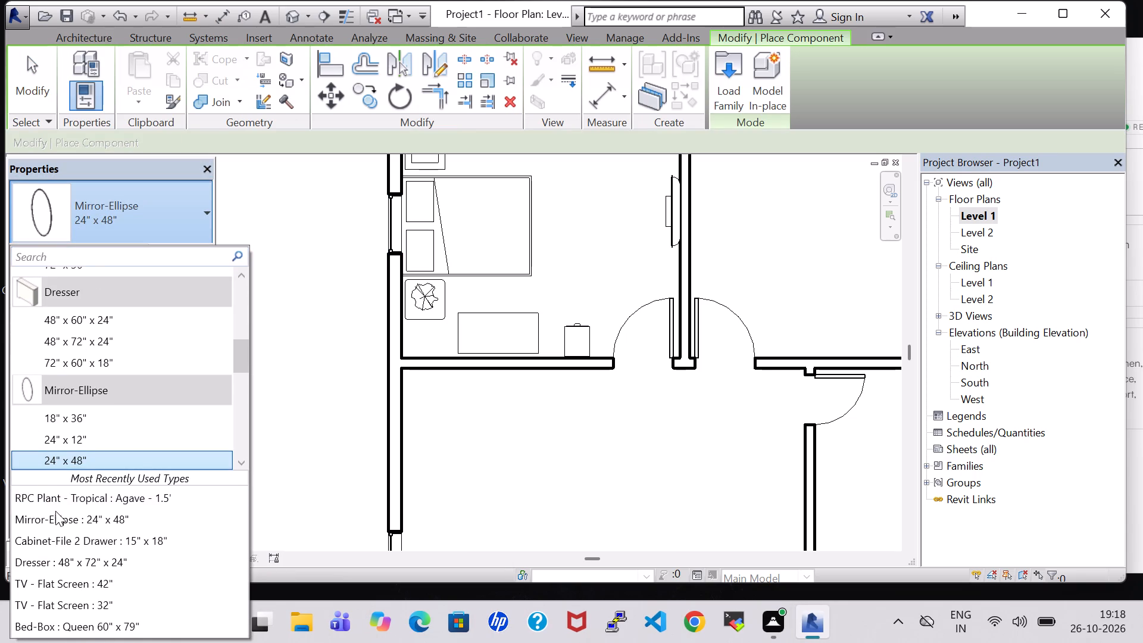
scroll(61, 415, "up", 14)
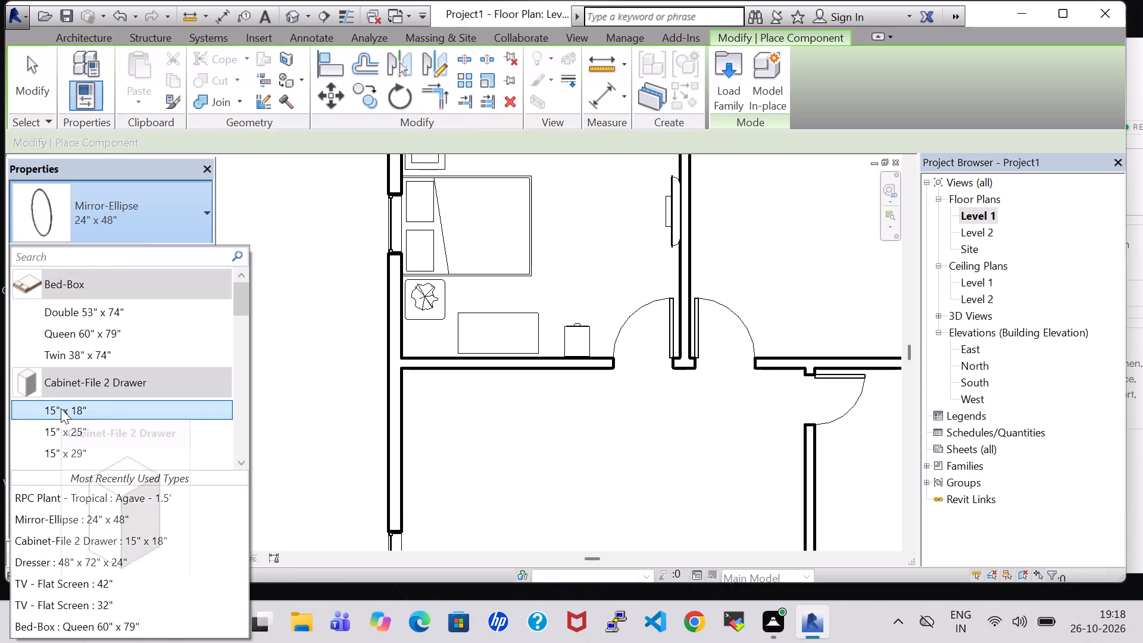
scroll(60, 410, "down", 20)
scroll(52, 386, "down", 4)
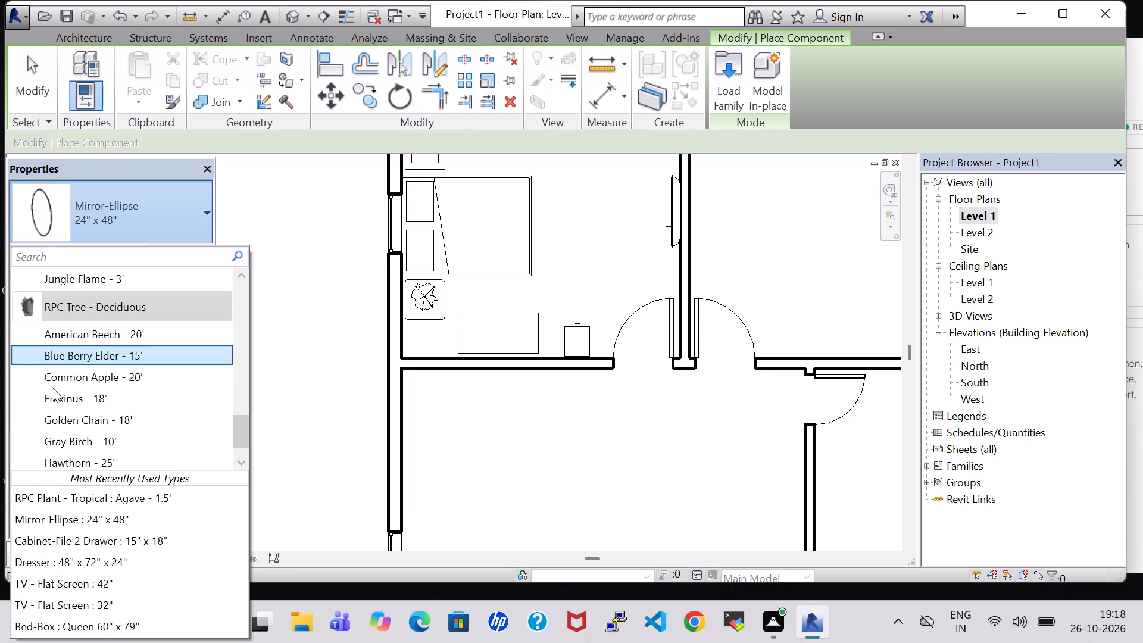
scroll(52, 387, "down", 9)
left_click(363, 374)
scroll(483, 370, "down", 1)
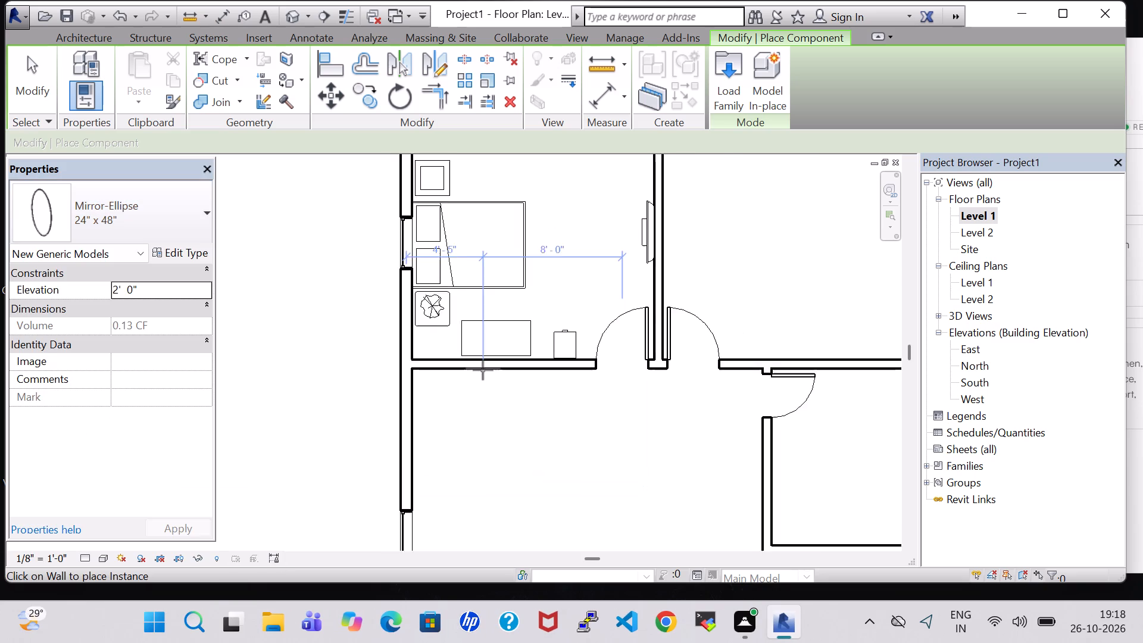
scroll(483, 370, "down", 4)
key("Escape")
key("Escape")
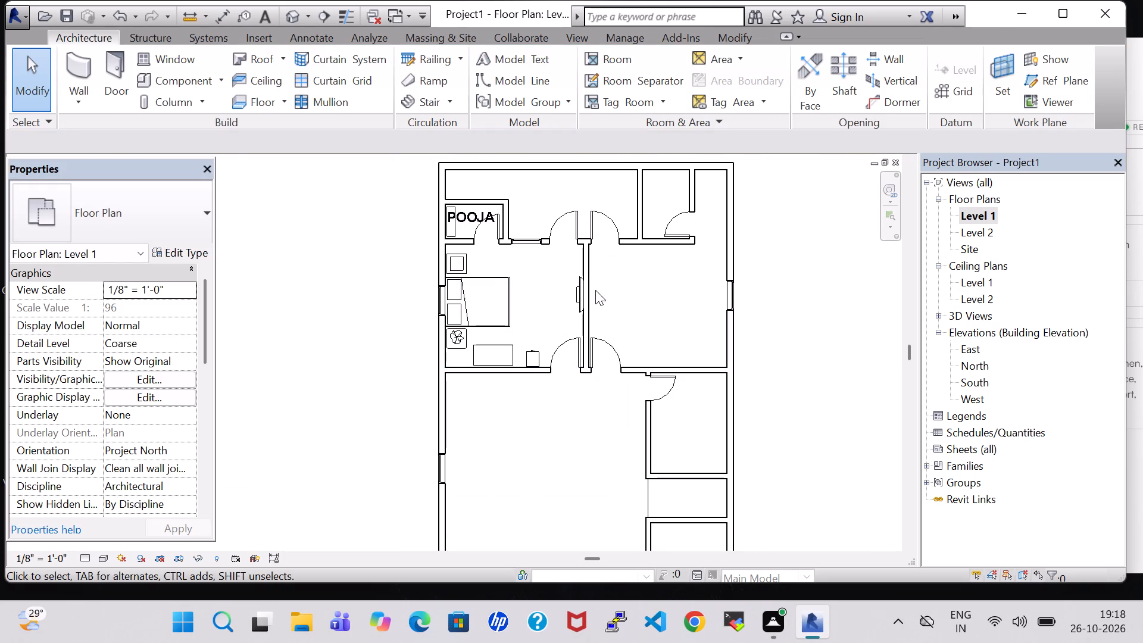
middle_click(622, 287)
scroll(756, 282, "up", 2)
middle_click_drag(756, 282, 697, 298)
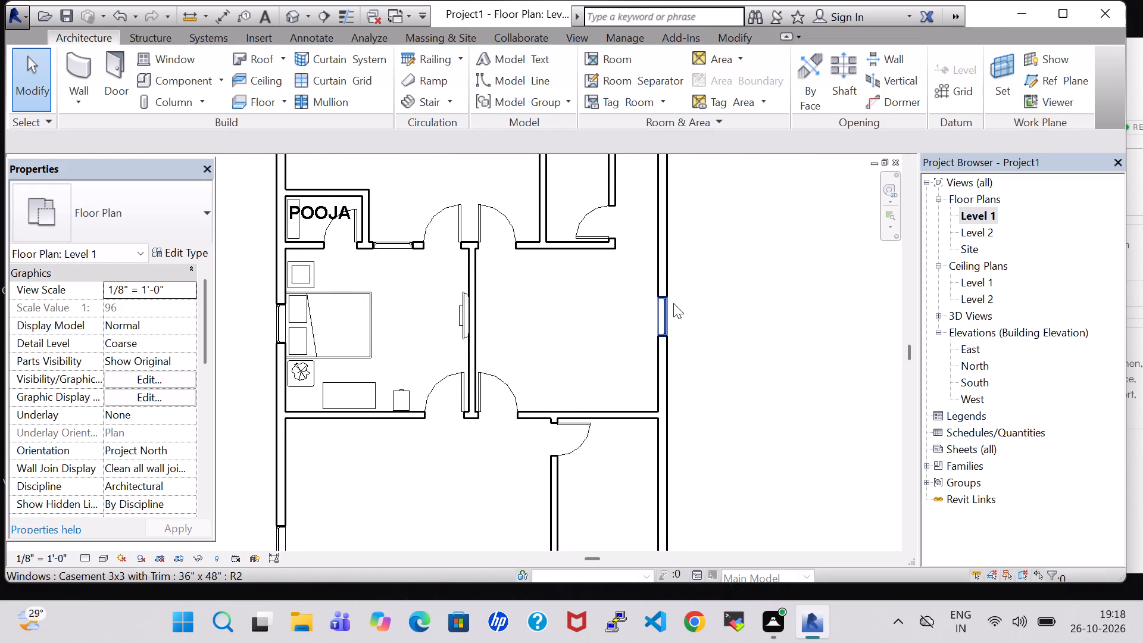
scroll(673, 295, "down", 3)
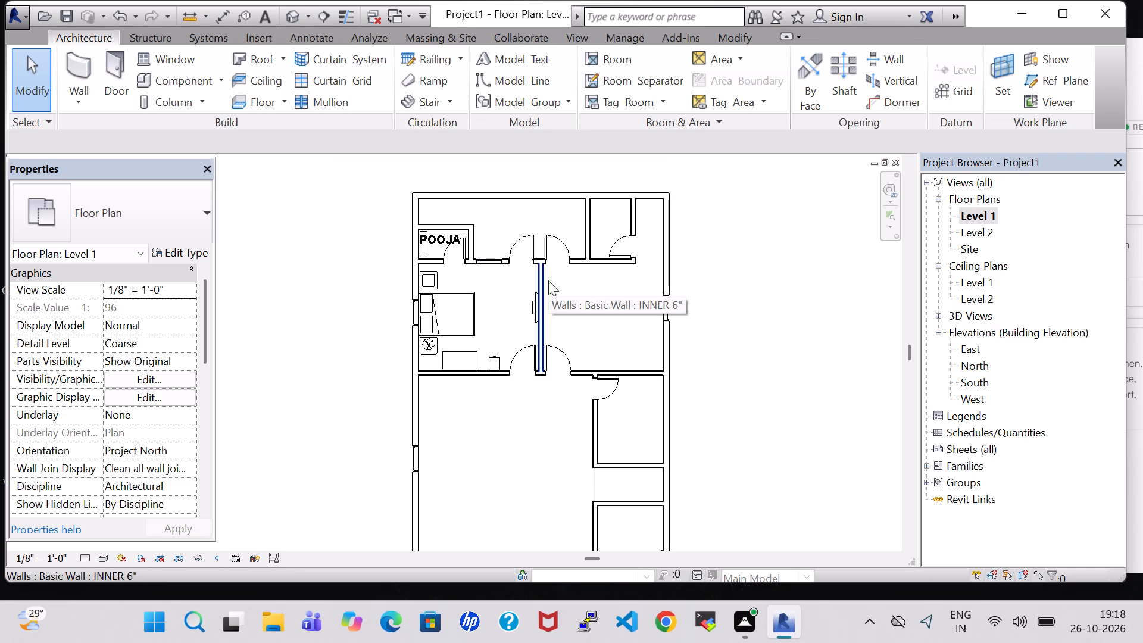
Nudge the two-drawer file cabinet slightly toward the door along the left bedroom's bottom wall.
scroll(548, 280, "up", 5)
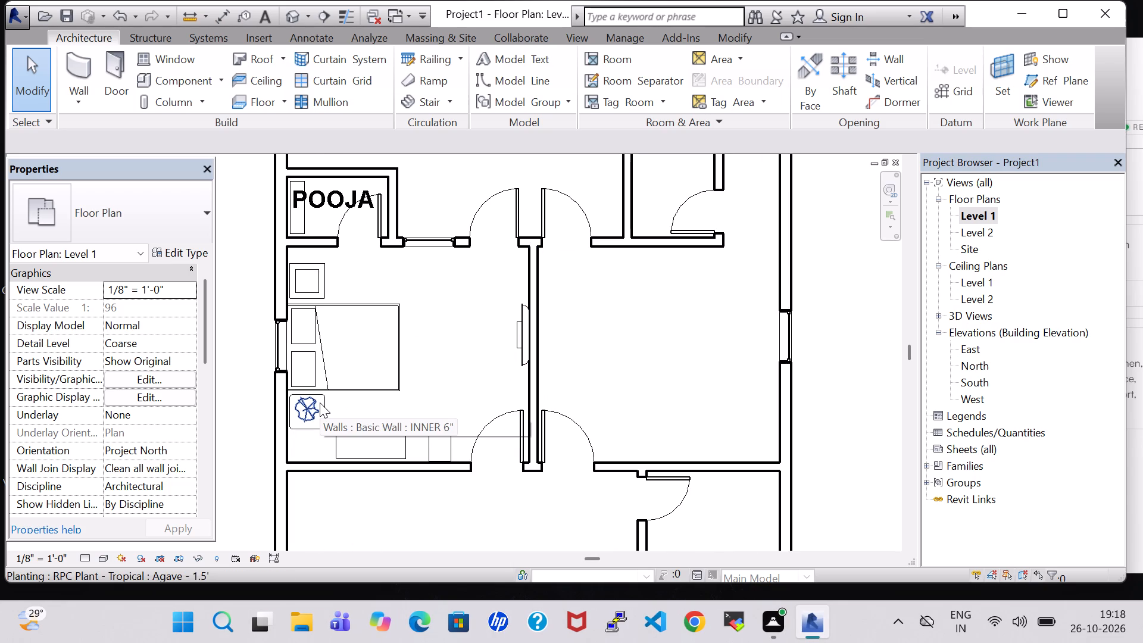
left_click(427, 451)
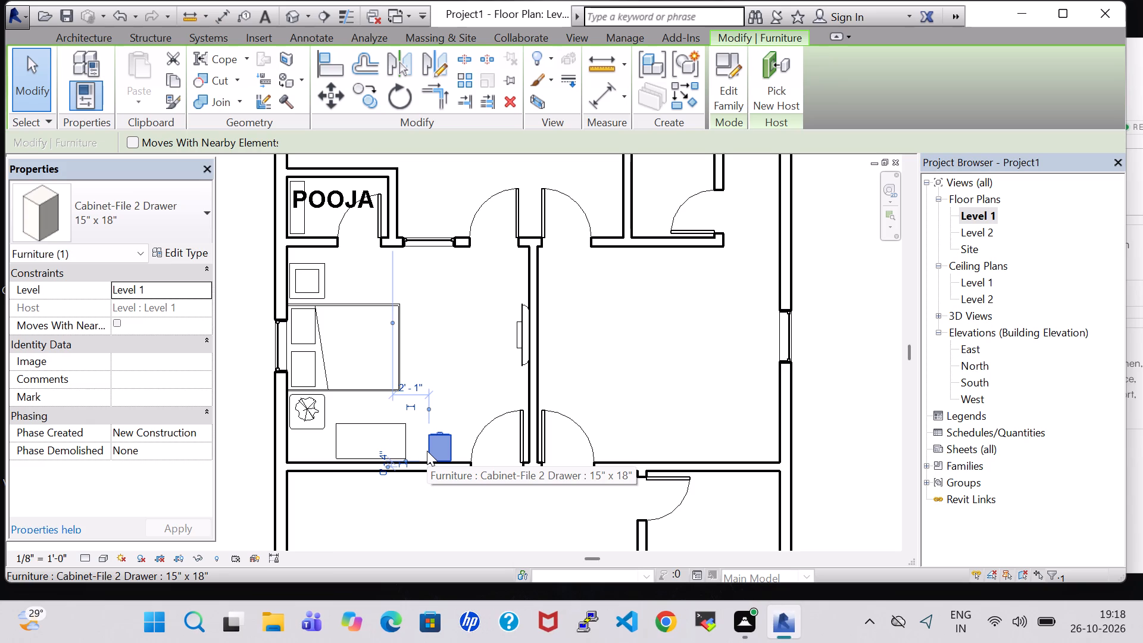
key("Right")
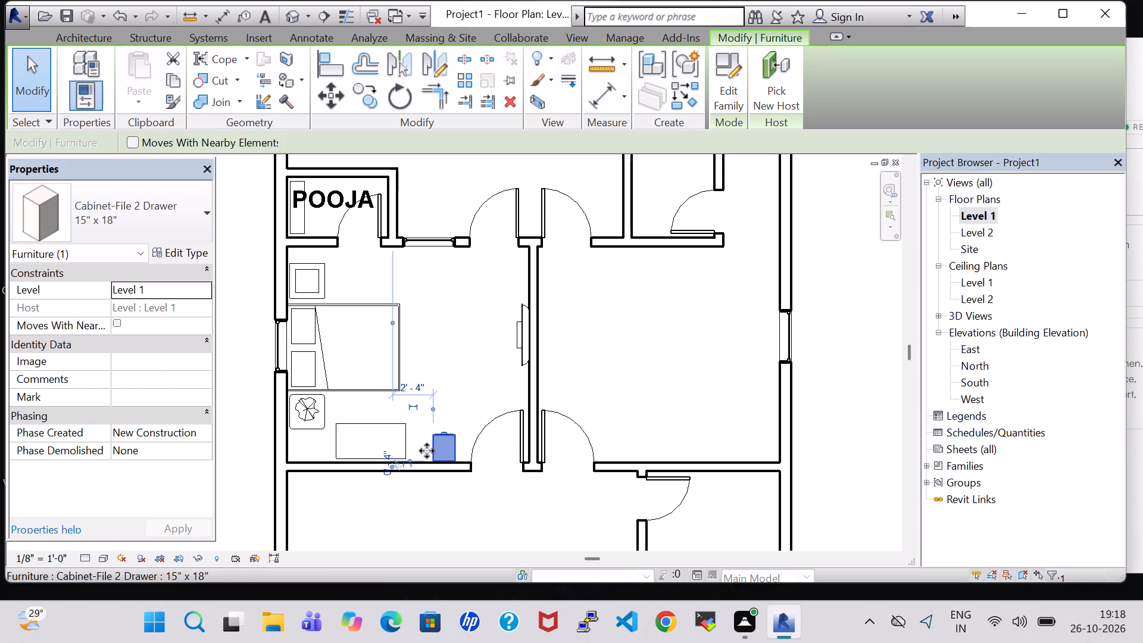
key("Right")
Delete the 24" x 24" x 24" coffee table in the corner above the left bedroom's bed.
left_click(308, 260)
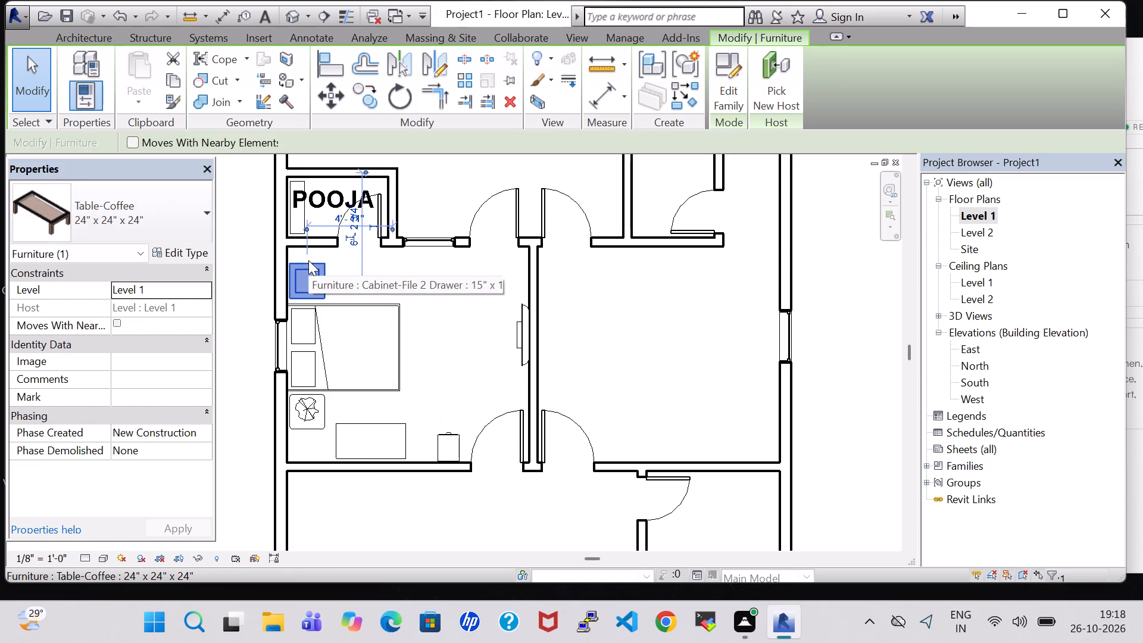
key("Up")
key("Up")
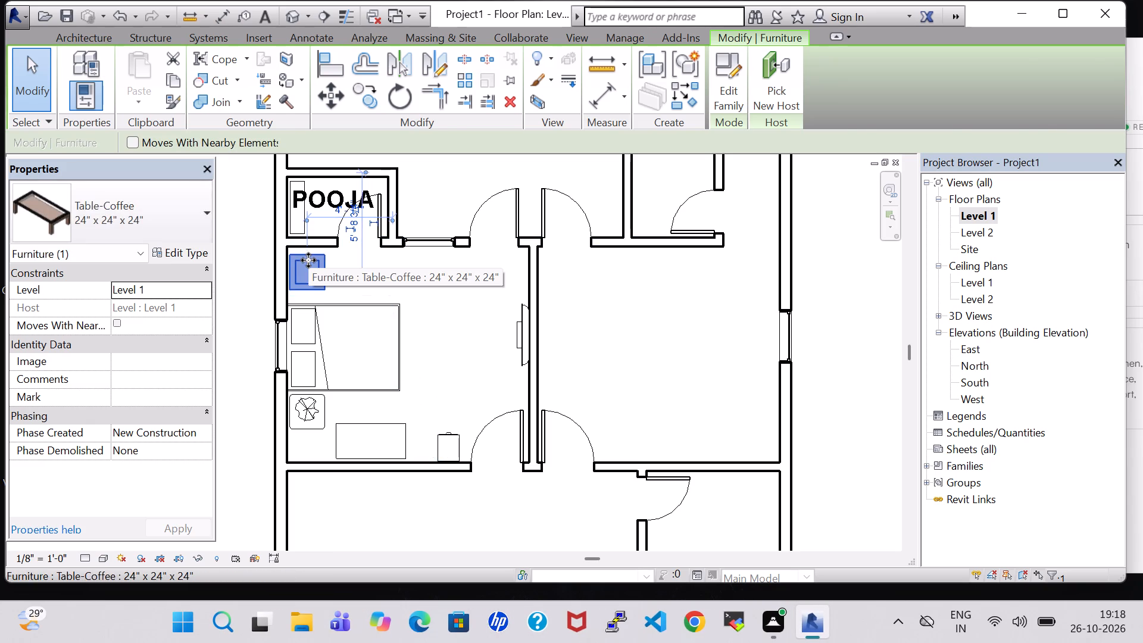
key("Delete")
Place a matching Table-End 24" x 24" in the upper-left corner of the bedroom, above the bed.
left_click(327, 419)
right_click(327, 419)
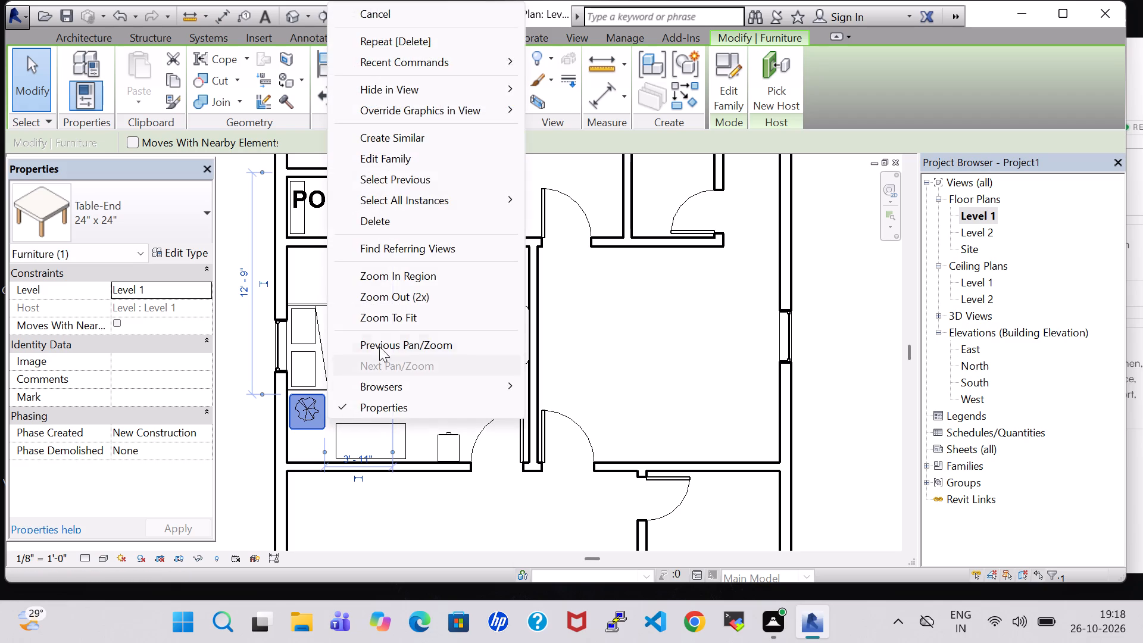
left_click(395, 139)
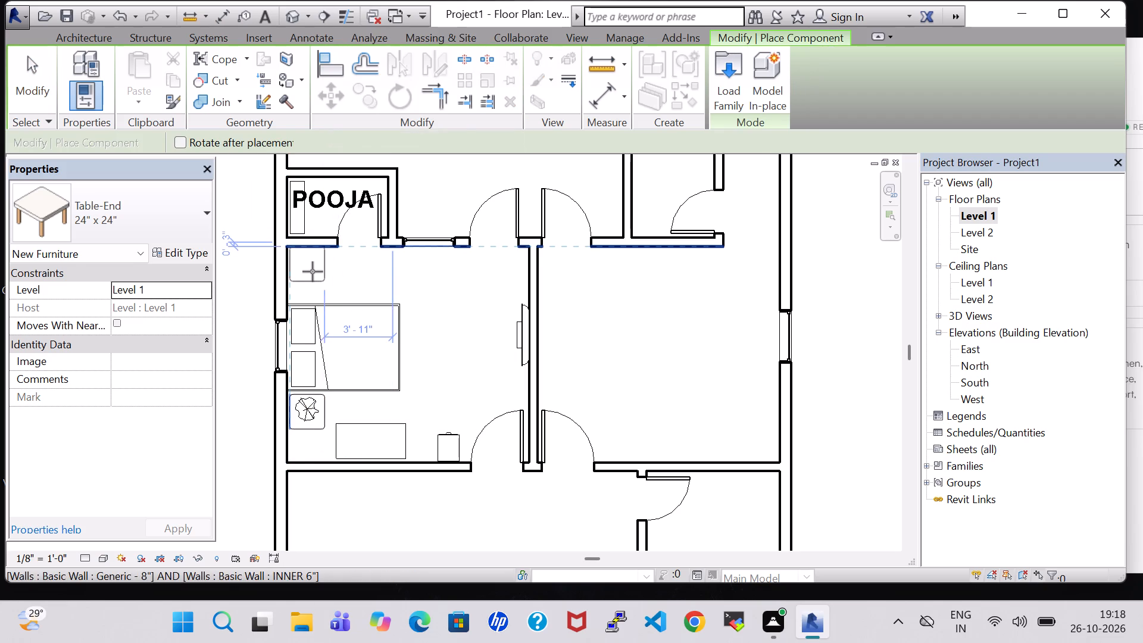
scroll(314, 274, "up", 7)
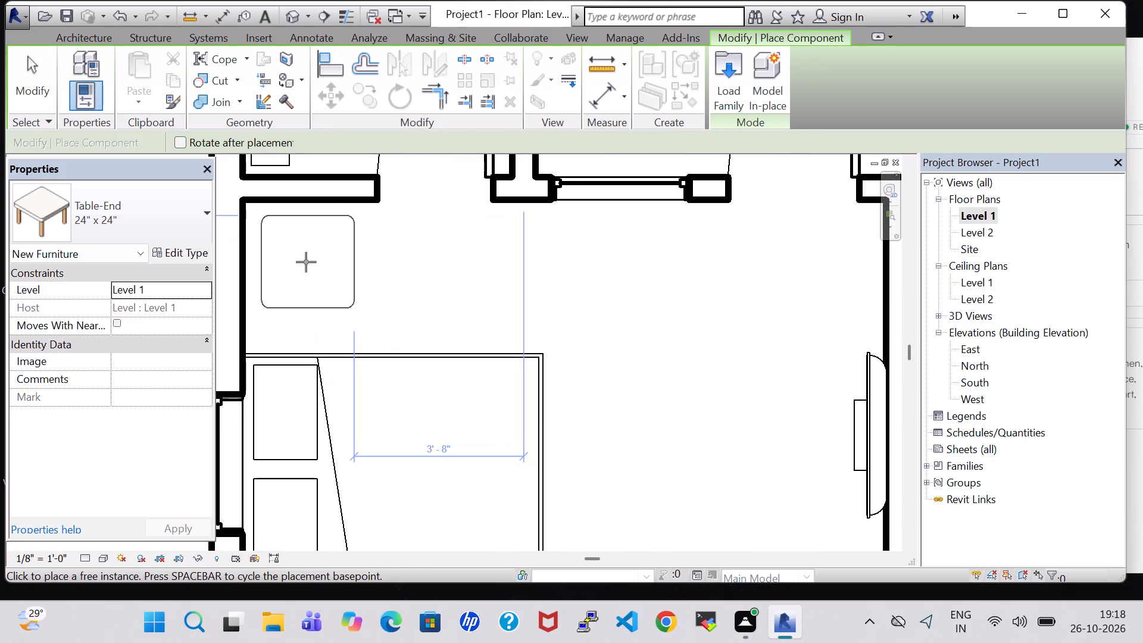
left_click(299, 260)
key("Escape")
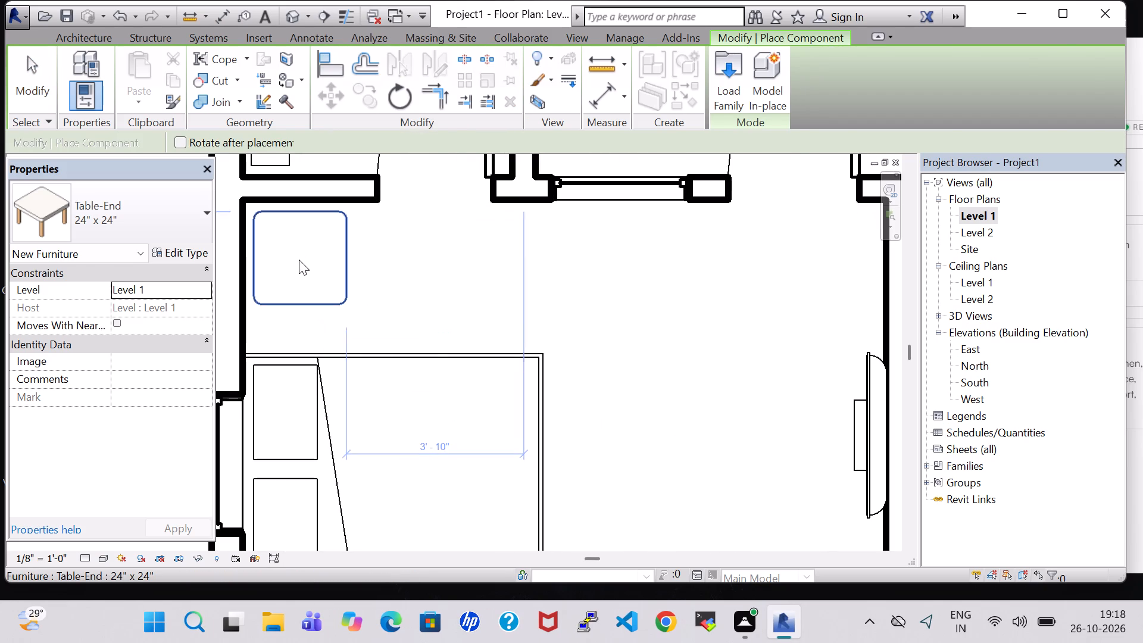
key("Escape")
Nudge the queen bed up close to the new end table and slightly right, clear of the outer wall.
left_click(326, 346)
left_click(327, 354)
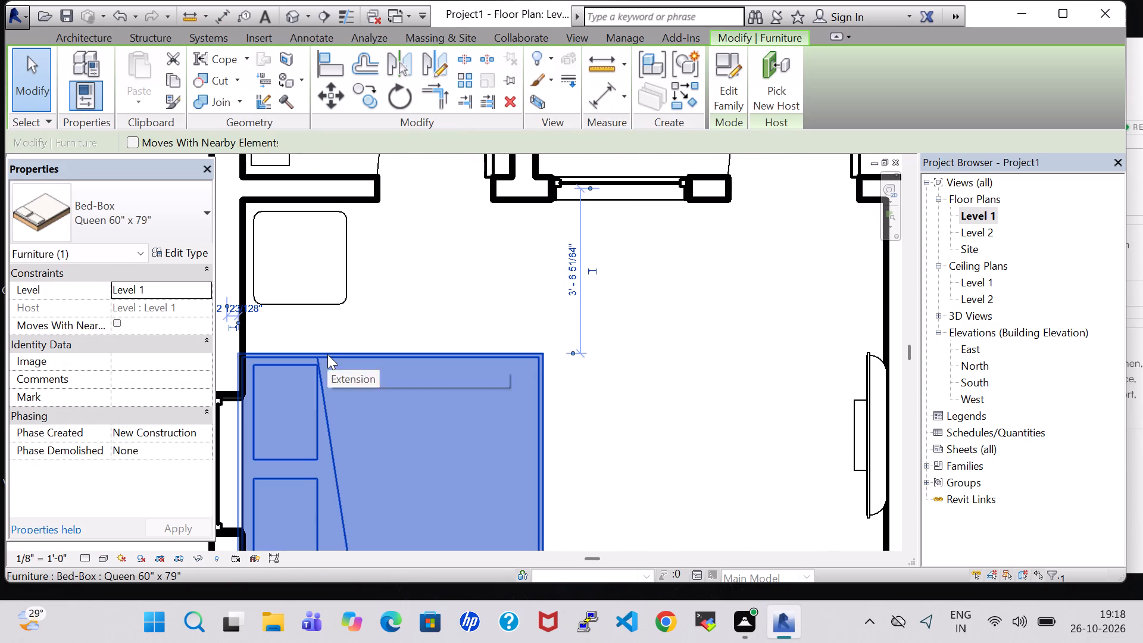
left_click(383, 321)
left_click(429, 354)
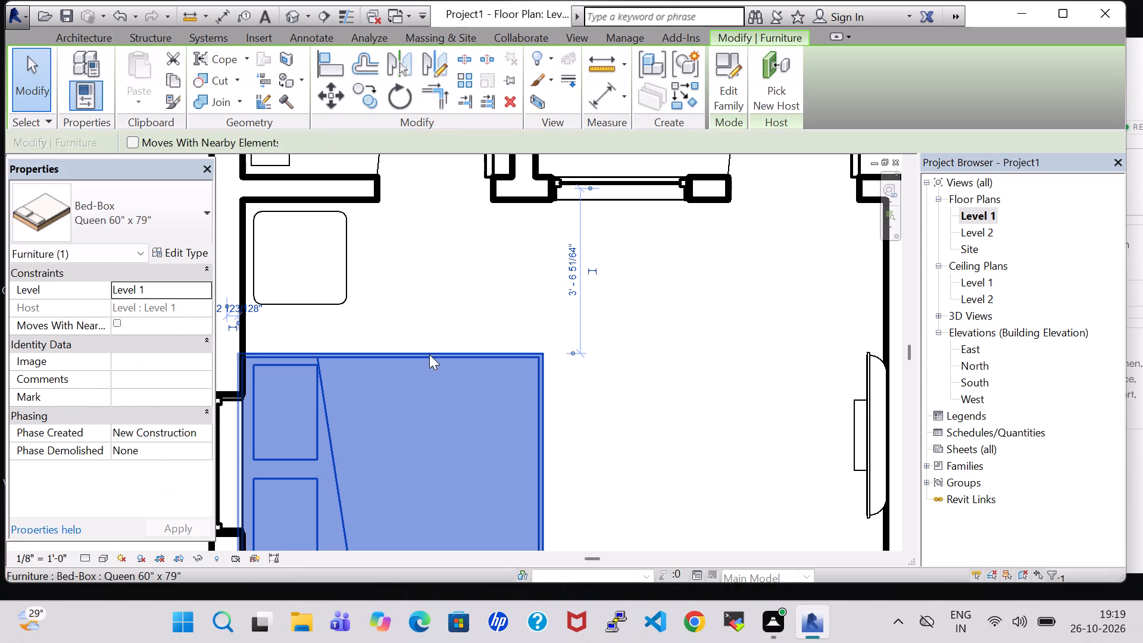
key("Up")
key("Up")
key("Up")
key("Up")
key("Up")
key("Up")
key("Up")
key("Up")
key("Up")
key("Up")
key("Up")
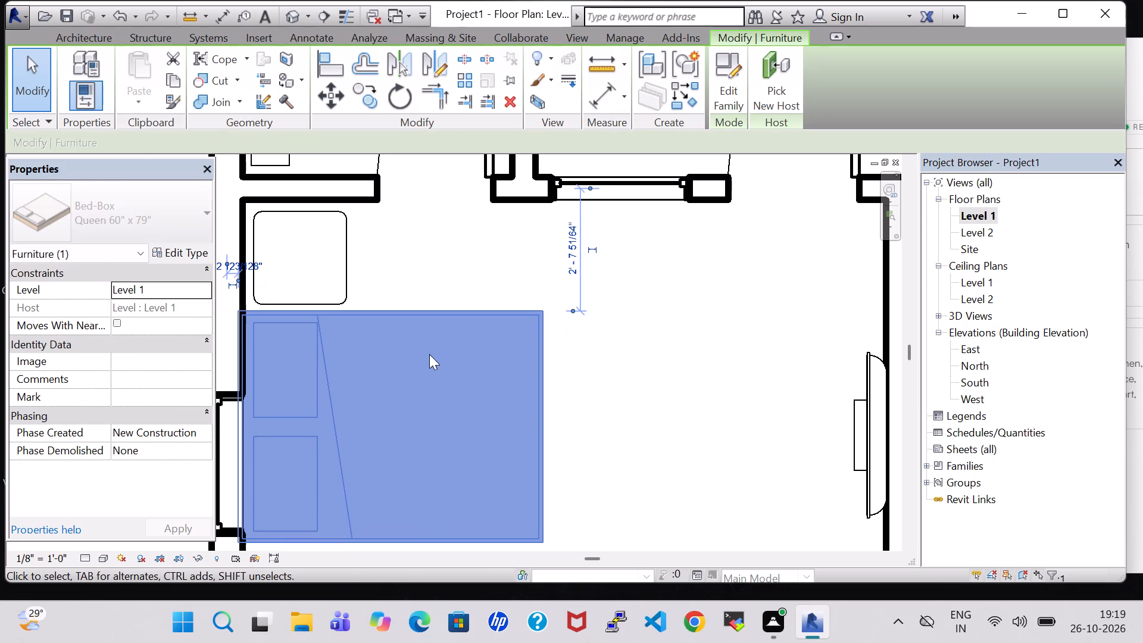
key("Right")
key("Right")
key("Right")
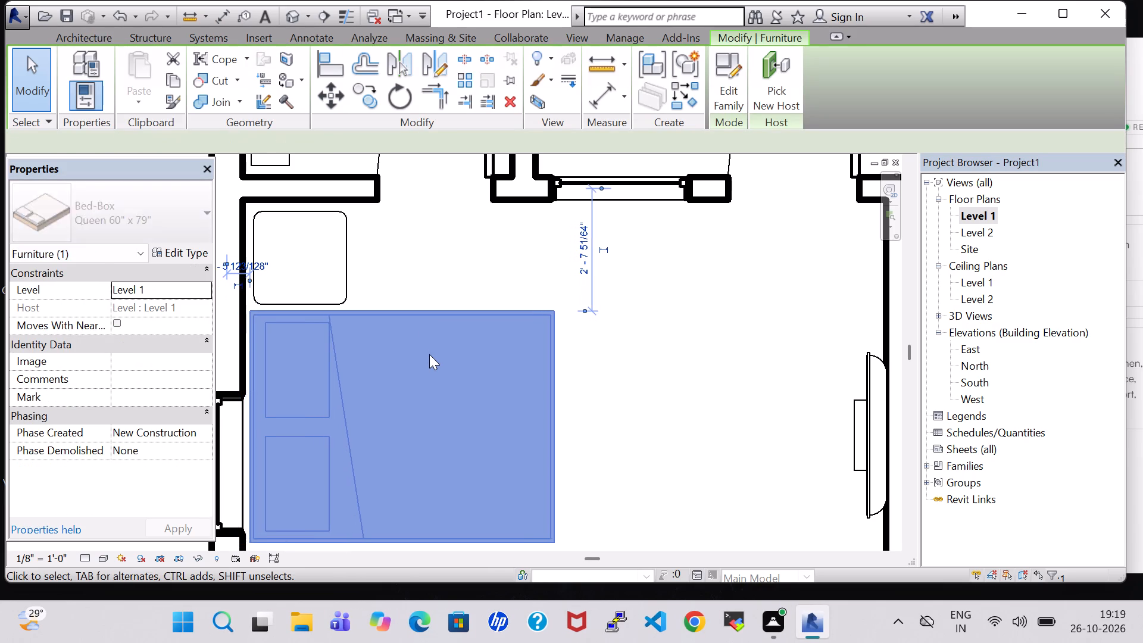
left_click(371, 261)
Place another Agave - 1.5' tropical plant at the right edge of the end table above the bed.
scroll(371, 269, "down", 3)
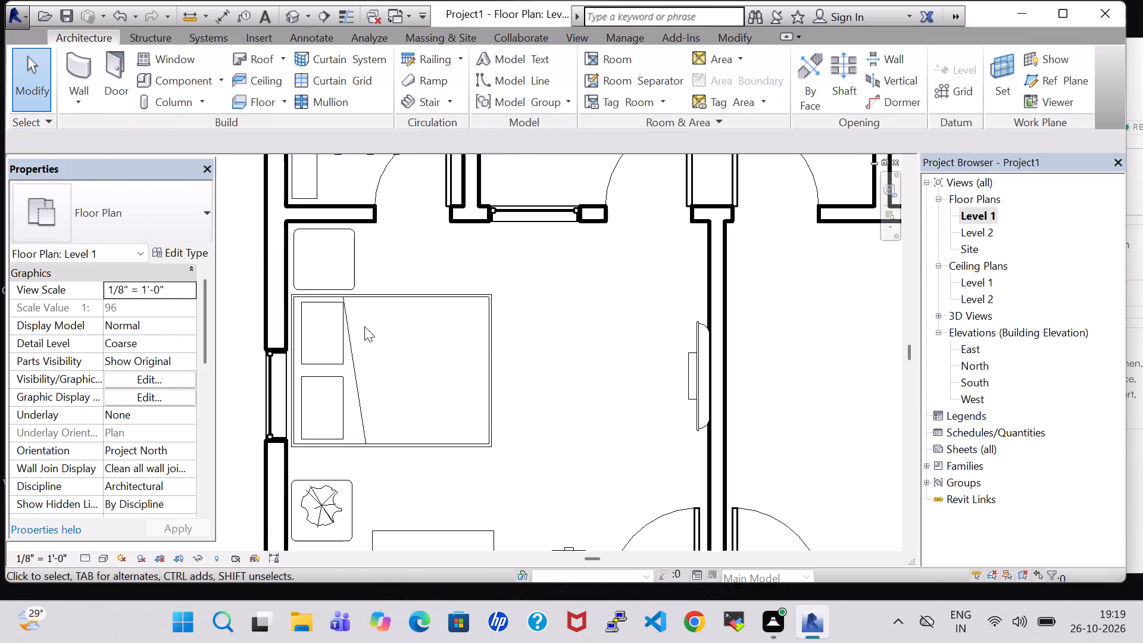
left_click(325, 510)
right_click(339, 506)
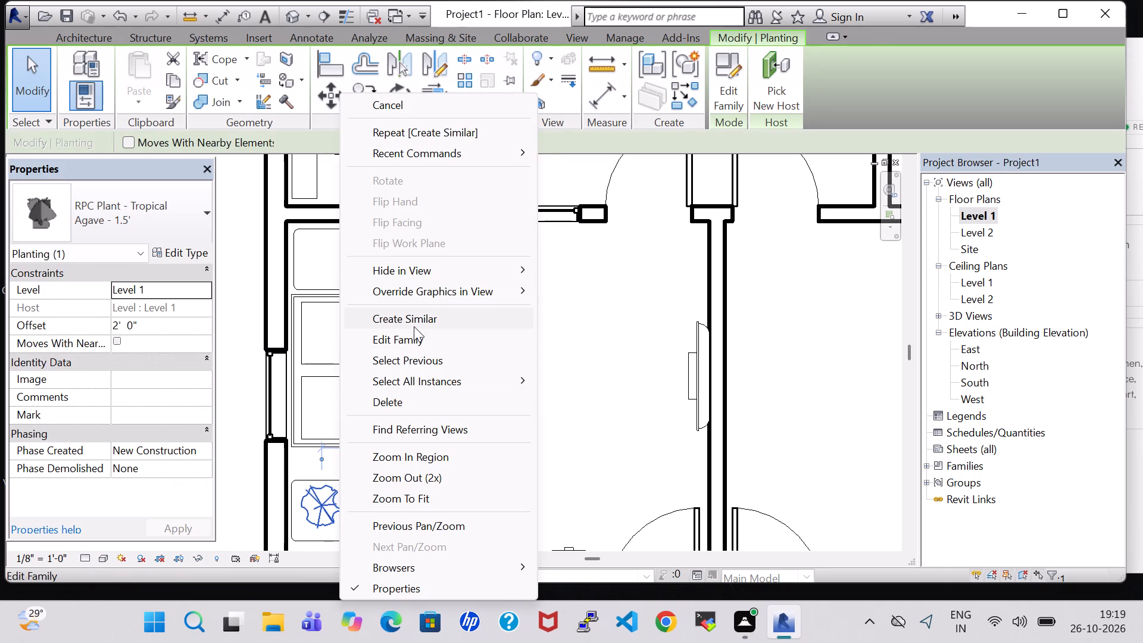
left_click(414, 326)
left_click(357, 257)
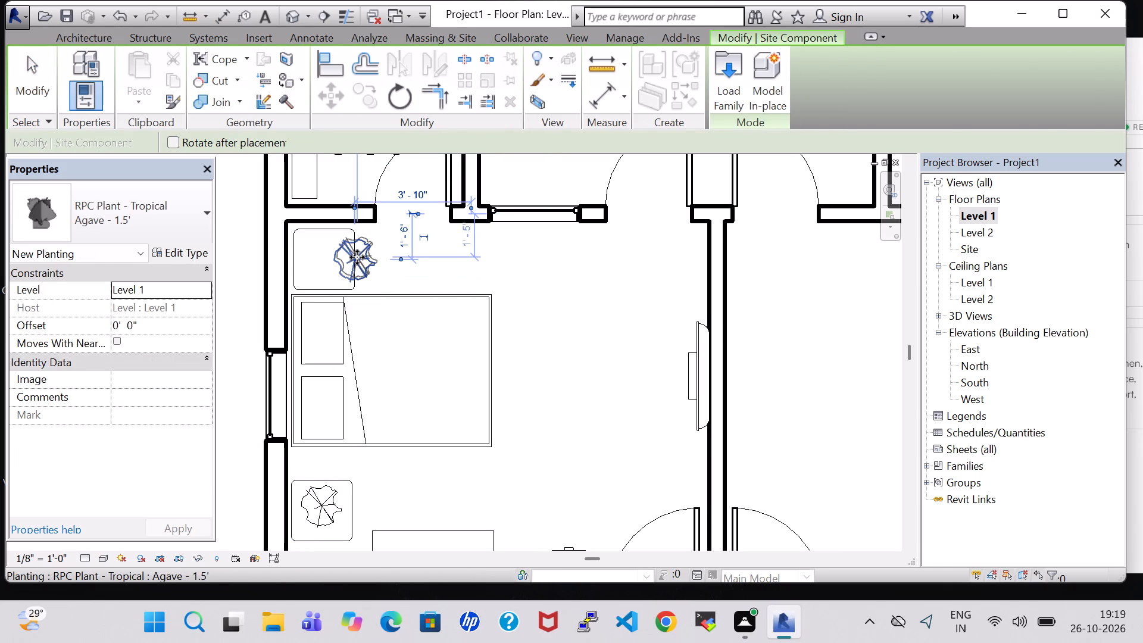
key("Escape")
key("Escape")
Set the new agave plant's Offset to 2' 0".
left_click(371, 261)
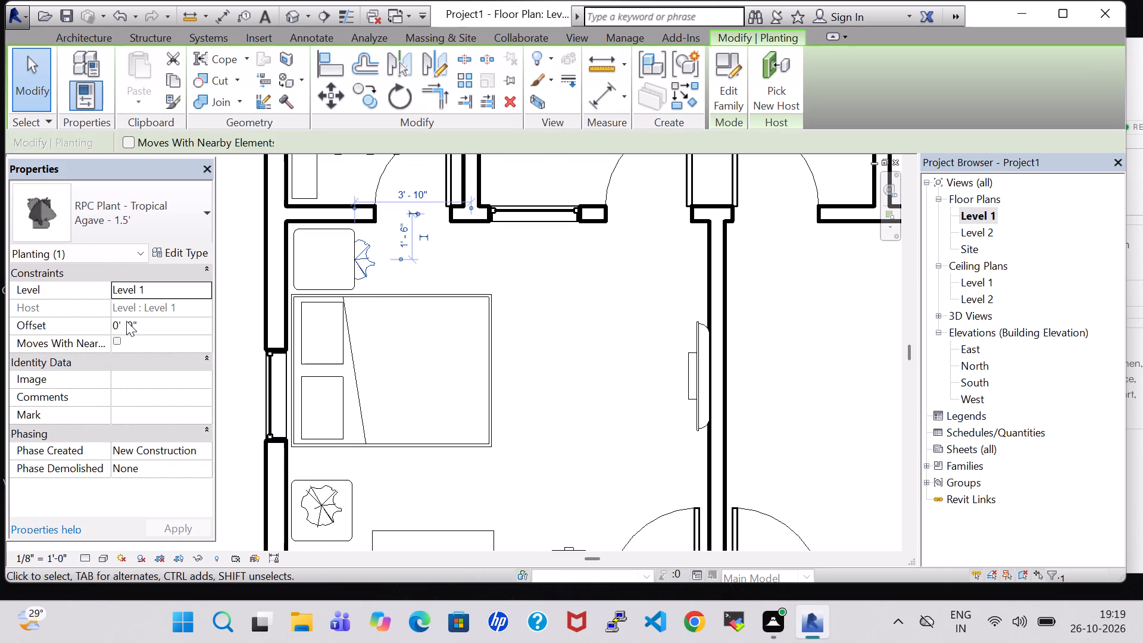
left_click(120, 330)
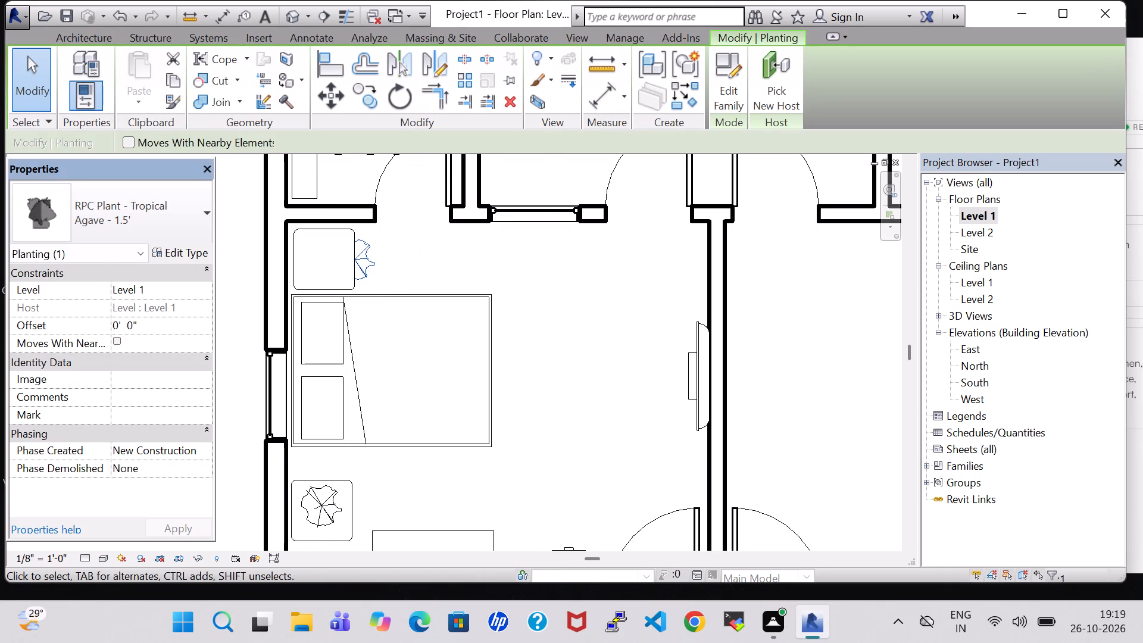
key("BackSpace")
key("2")
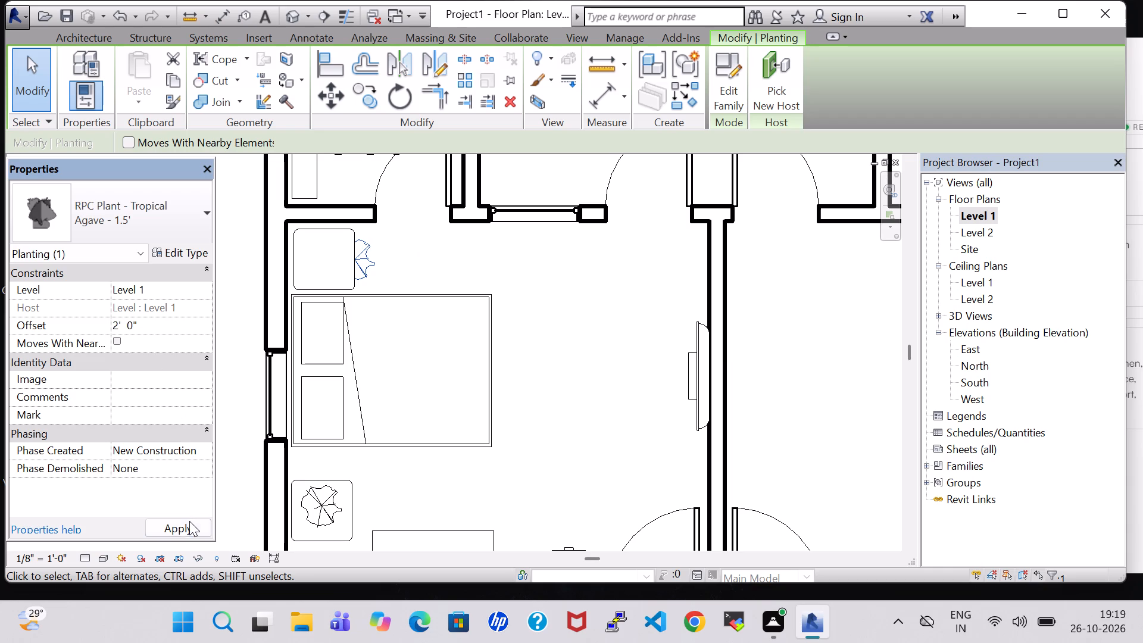
left_click(189, 521)
Nudge the new agave plant left until it sits centred on the end table above the bed.
key("Left")
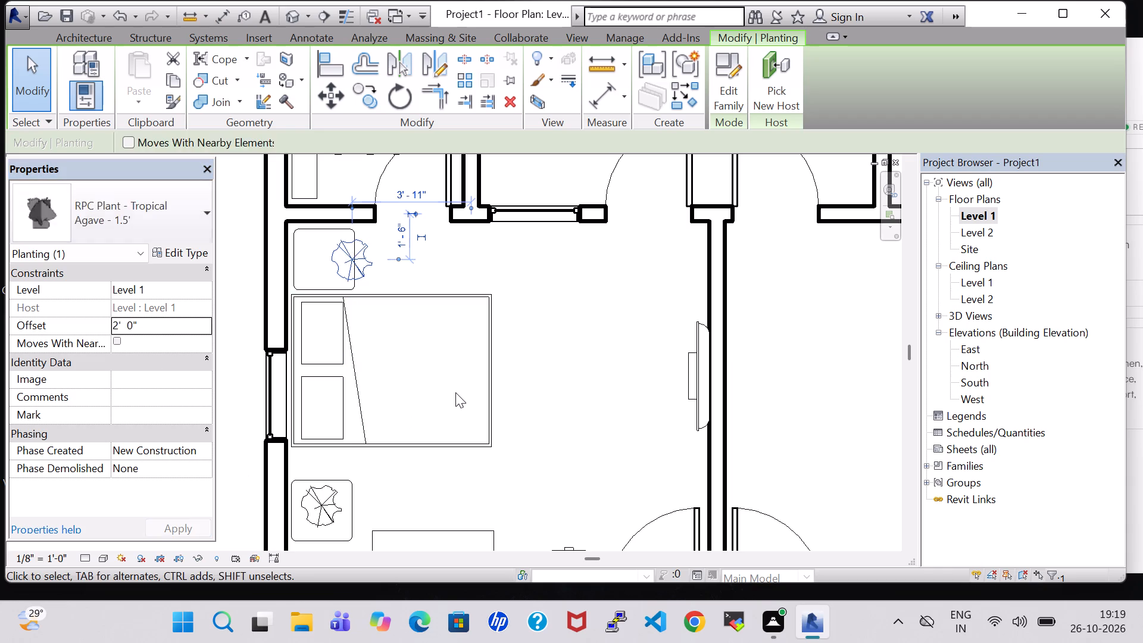
key("Left")
key("Left")
key("Left")
key("Left")
key("Left")
key("Left")
key("Left")
key("Left")
key("Left")
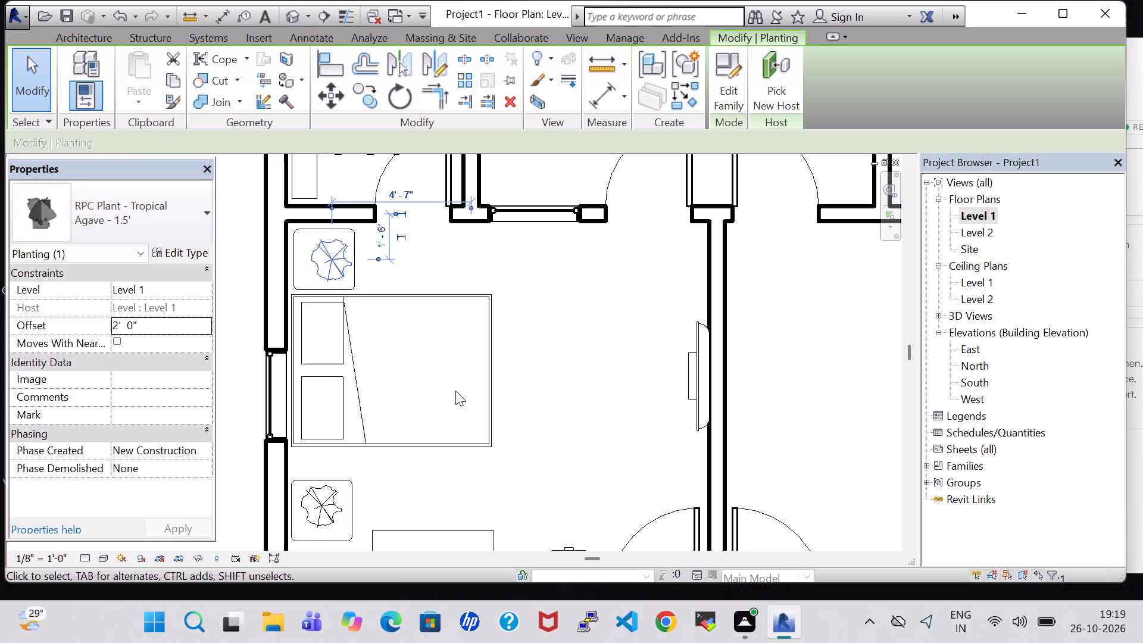
key("Left")
left_click(532, 362)
Delete the agave plant and the end table below the bed.
left_click(321, 510)
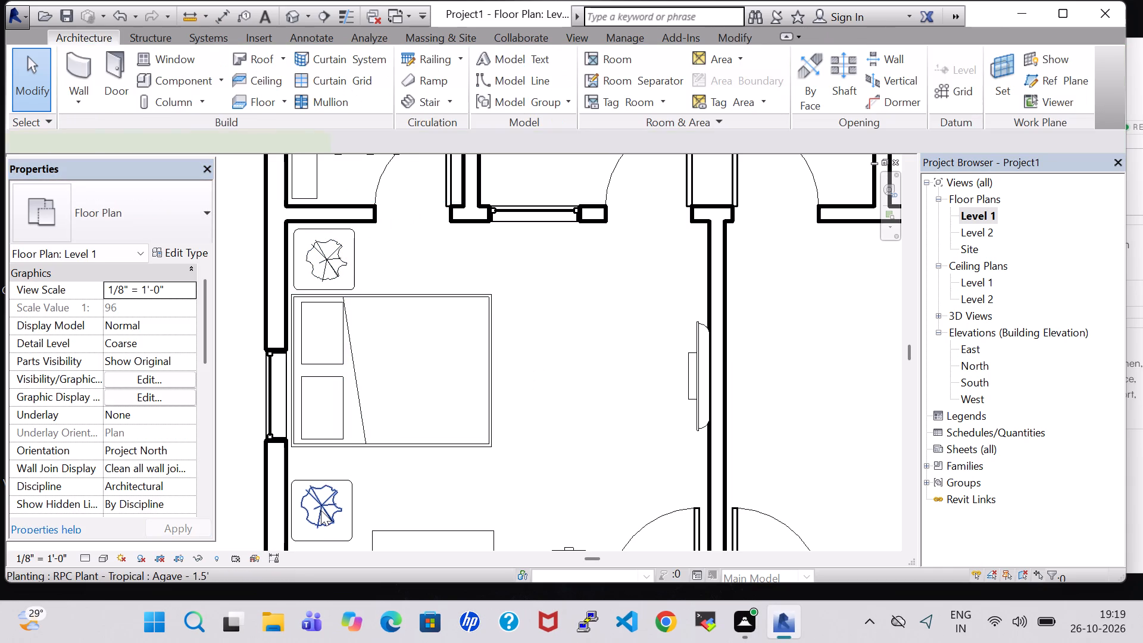
key("Delete")
left_click(325, 483)
key("Delete")
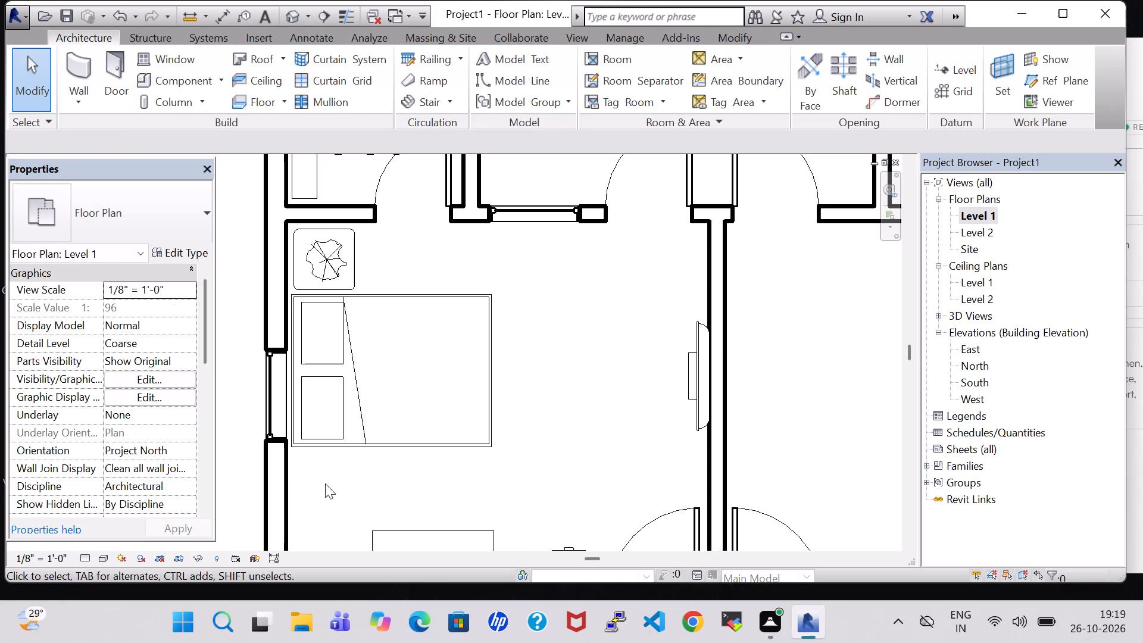
Nudge the dresser right and down so it sits against the bottom wall beside the file cabinet.
scroll(347, 480, "down", 5)
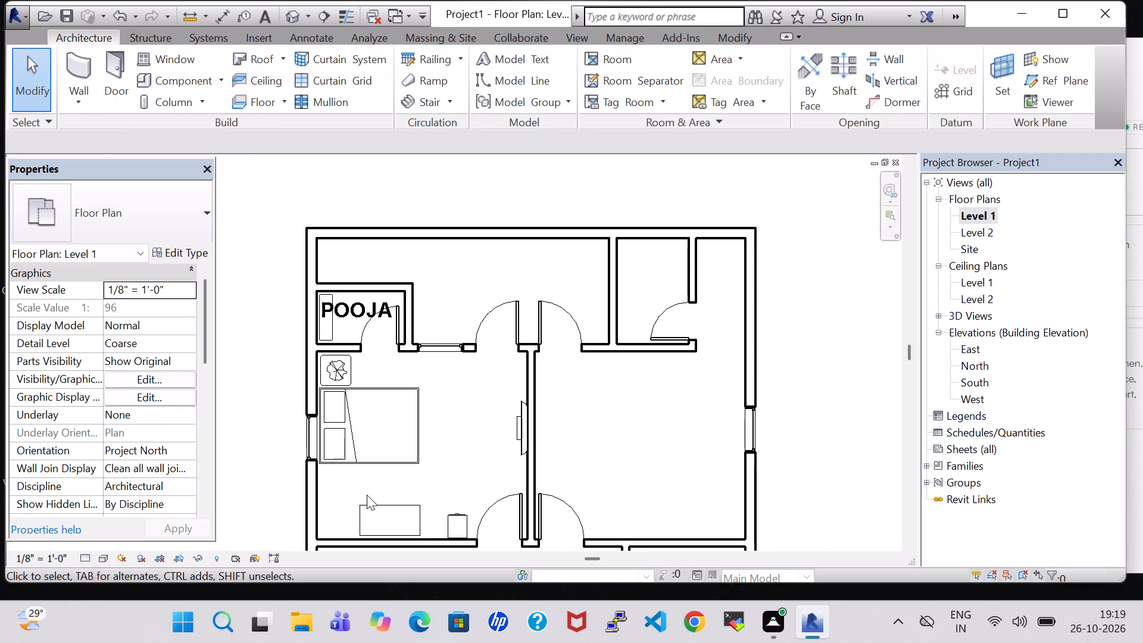
left_click(371, 506)
key("Right")
key("Right")
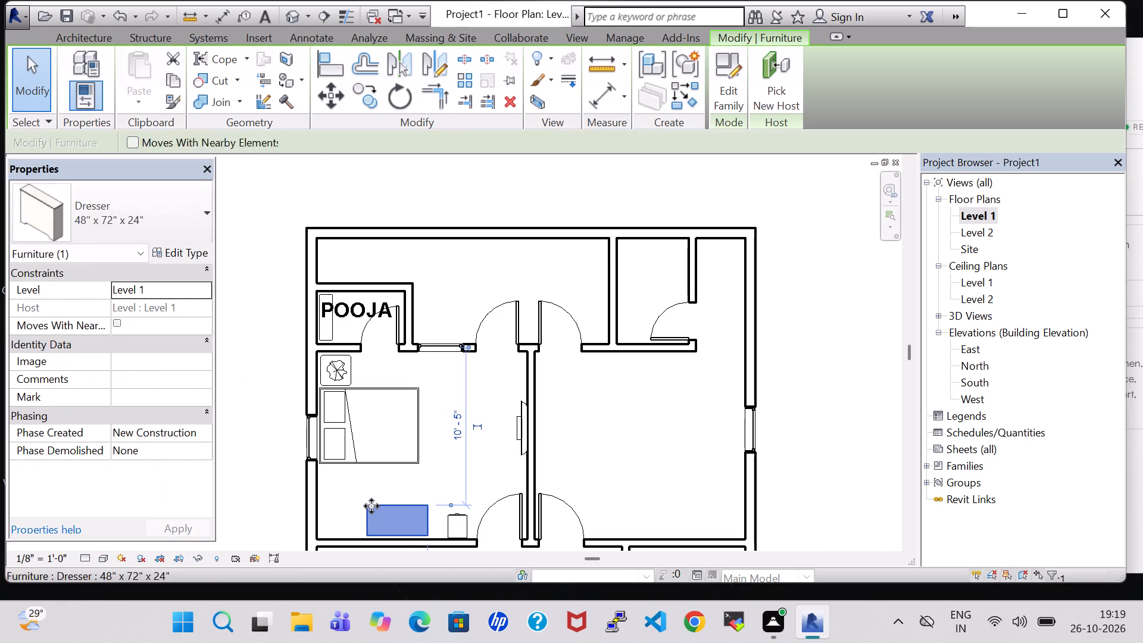
key("Right")
key("Down")
key("Right")
key("Right")
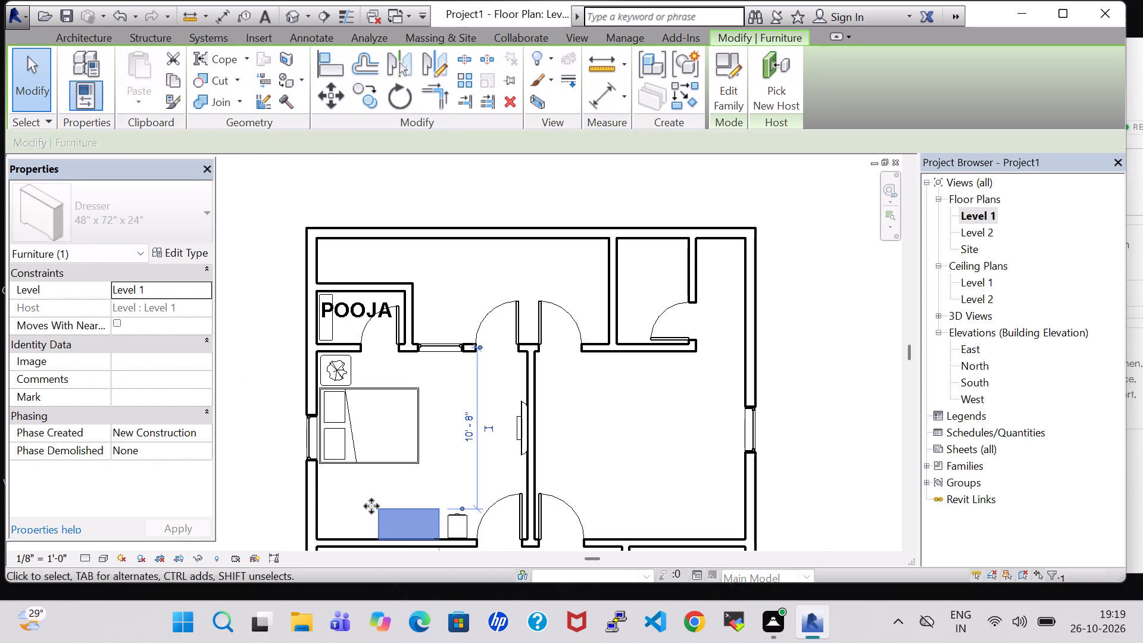
left_click(630, 436)
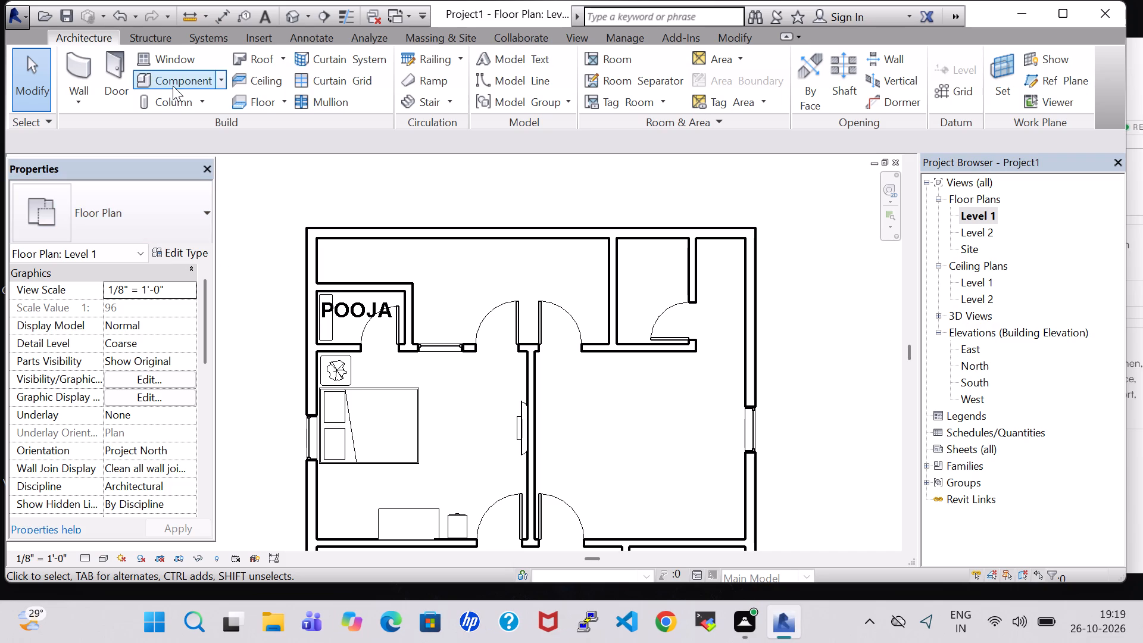
Place a Desk 60" x 30" Student, rotated lengthwise along the outer wall, in the bedroom's lower-left corner below the bed.
left_click(173, 86)
left_click(164, 208)
scroll(104, 348, "up", 6)
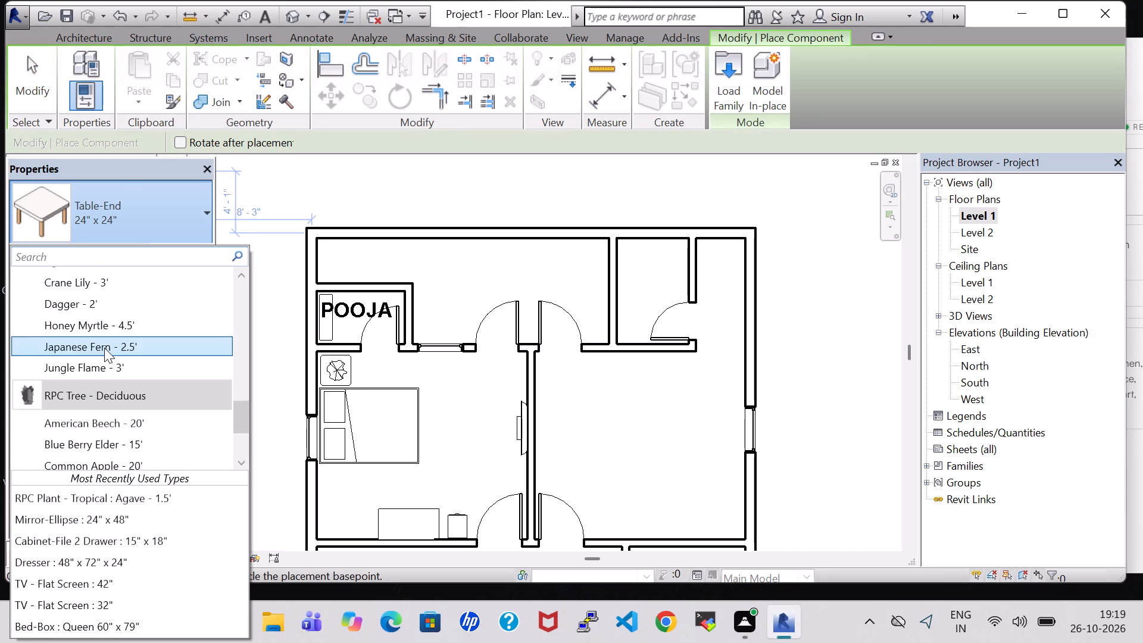
scroll(104, 348, "up", 9)
left_click(111, 380)
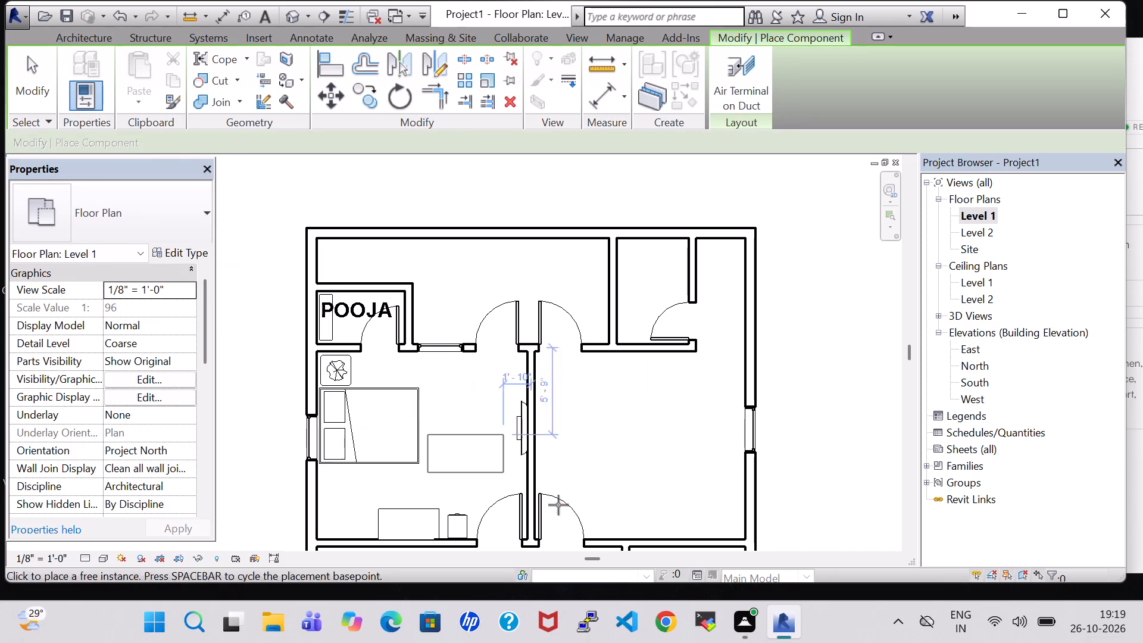
key("space")
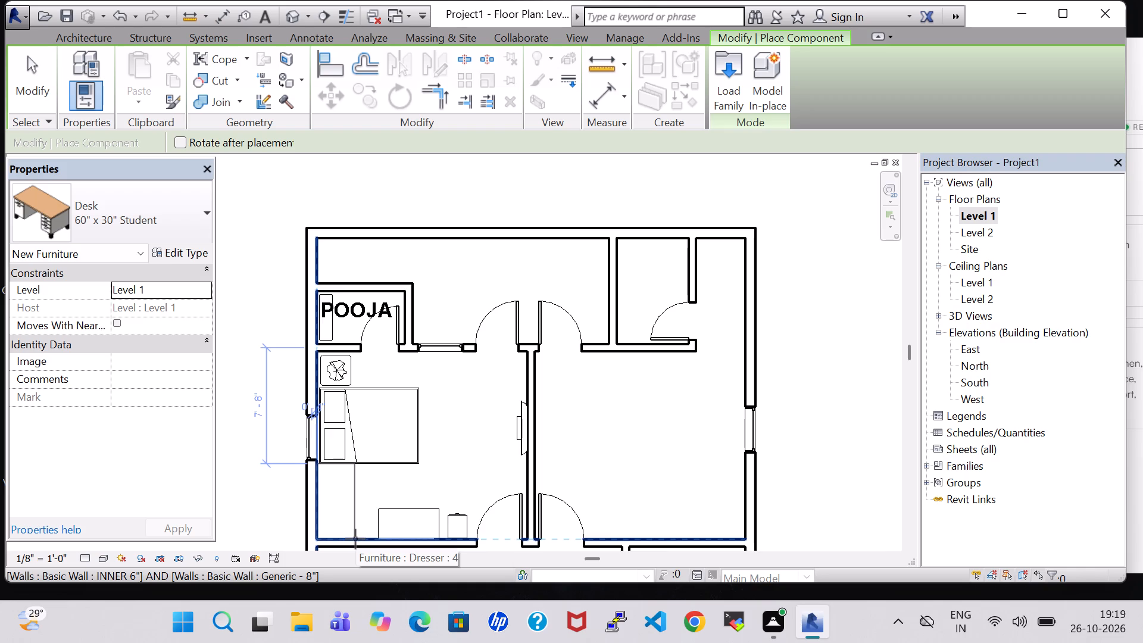
scroll(355, 539, "up", 9)
left_click(358, 545)
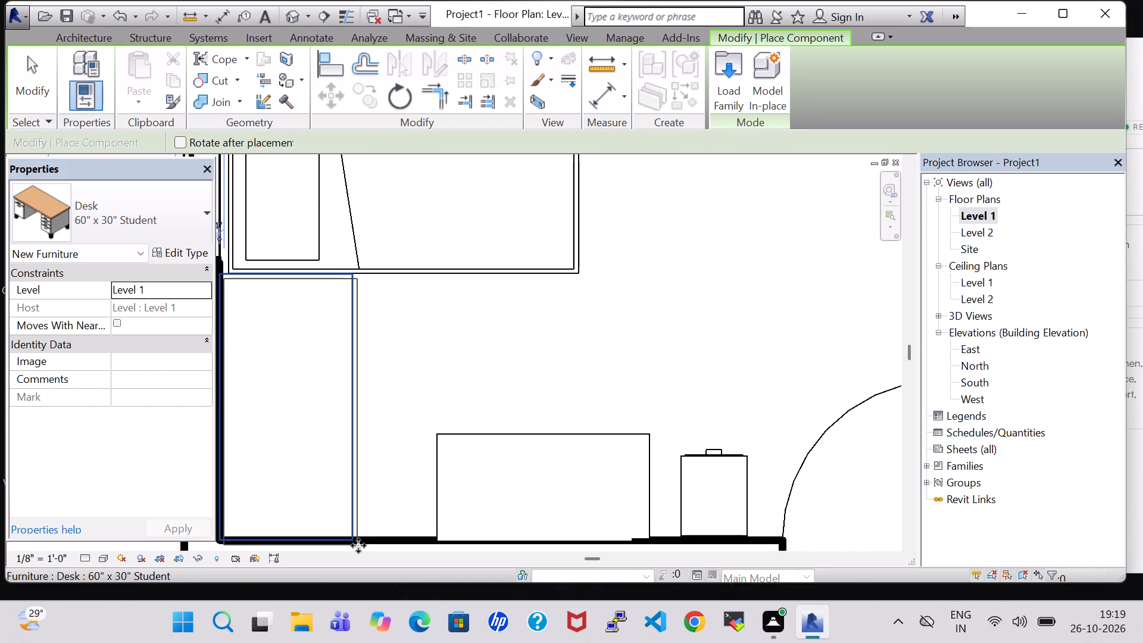
key("Escape")
key("Escape")
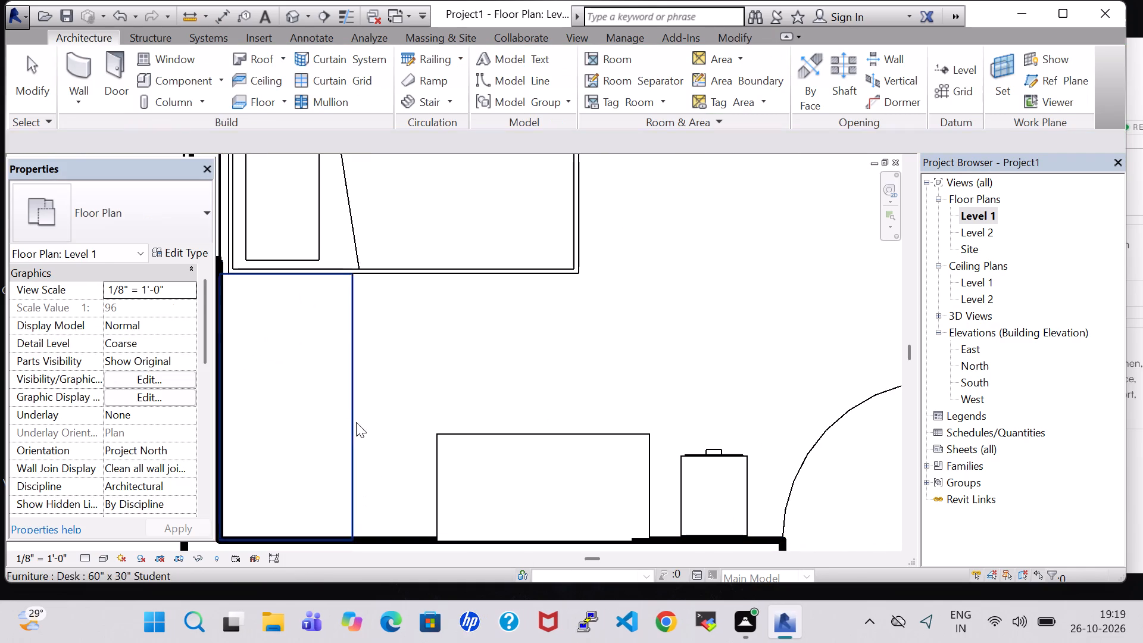
Set the Width of the 60" x 30" Student desk type to 4' 0".
left_click(348, 361)
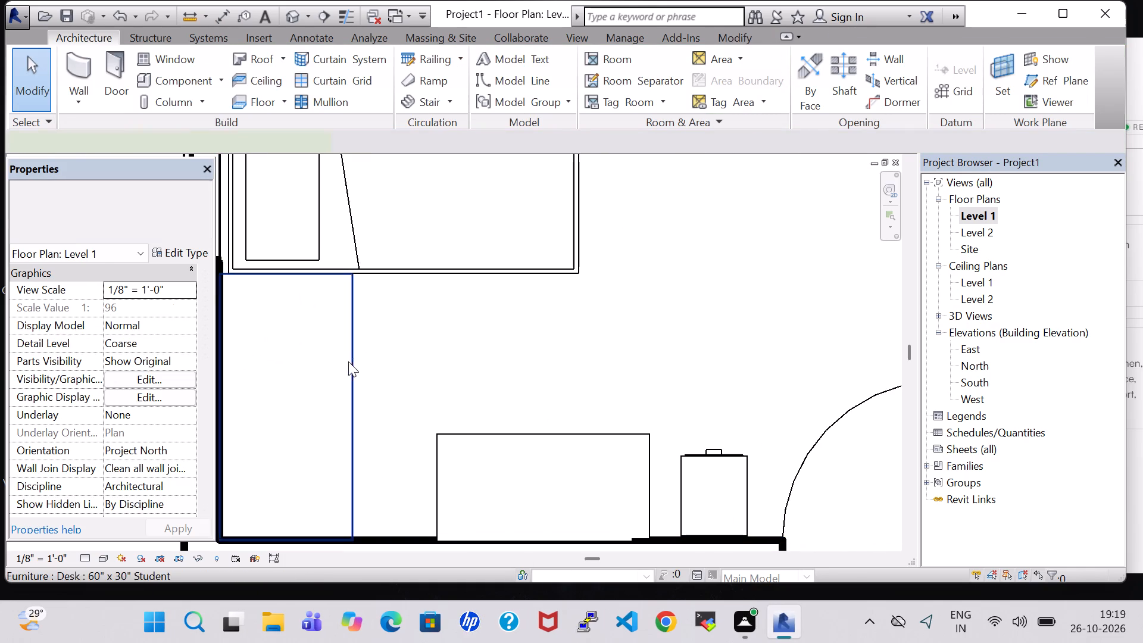
left_click(171, 255)
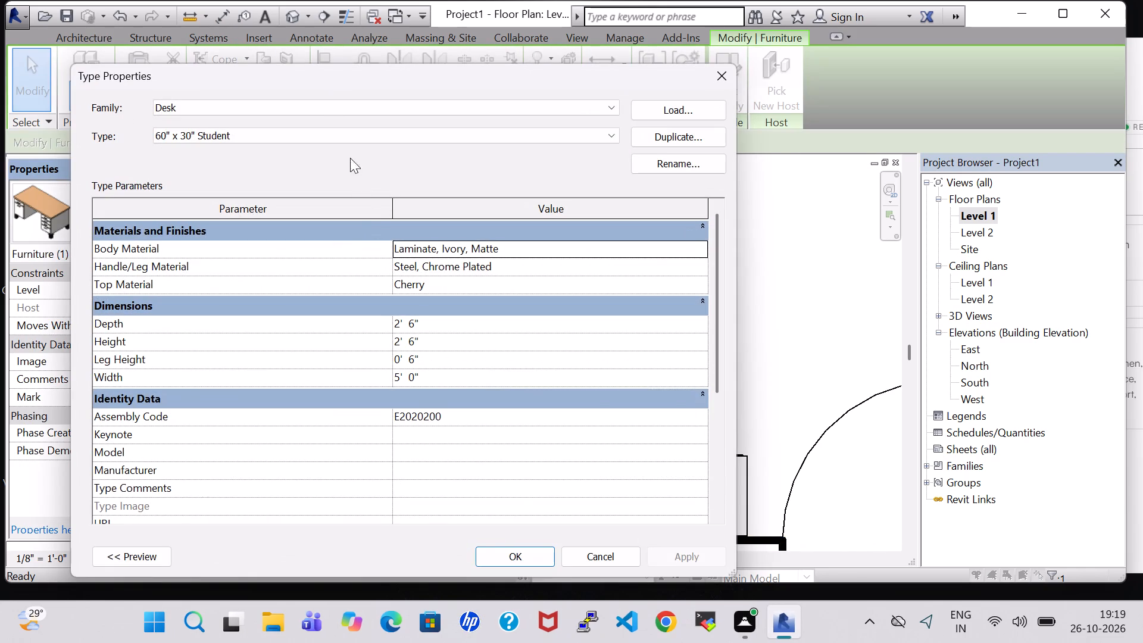
left_click(331, 136)
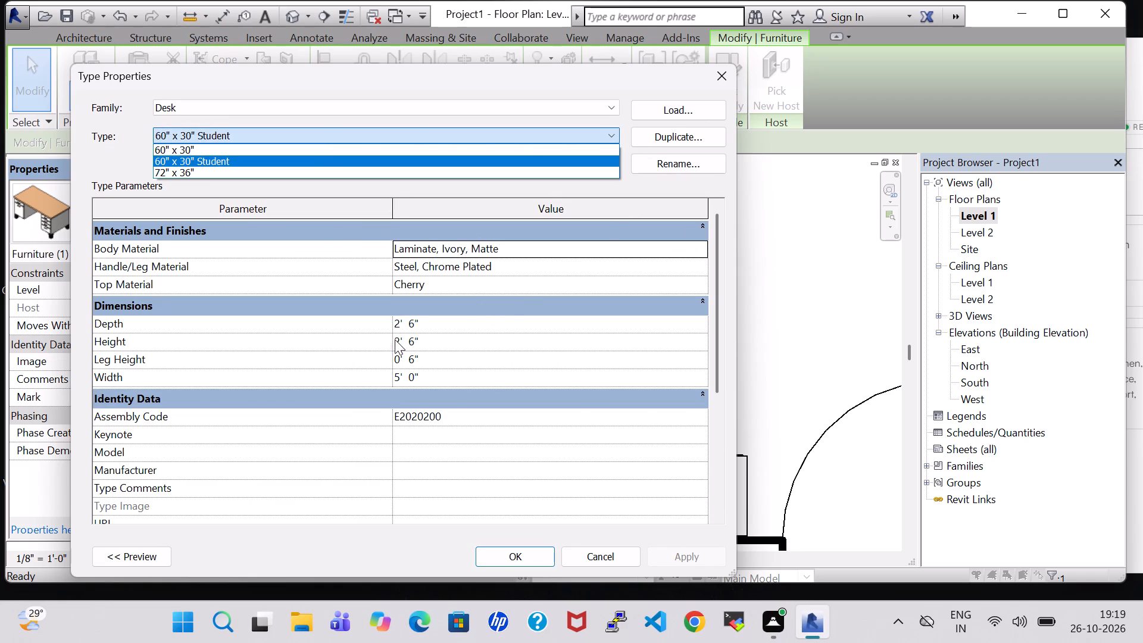
double_click(397, 378)
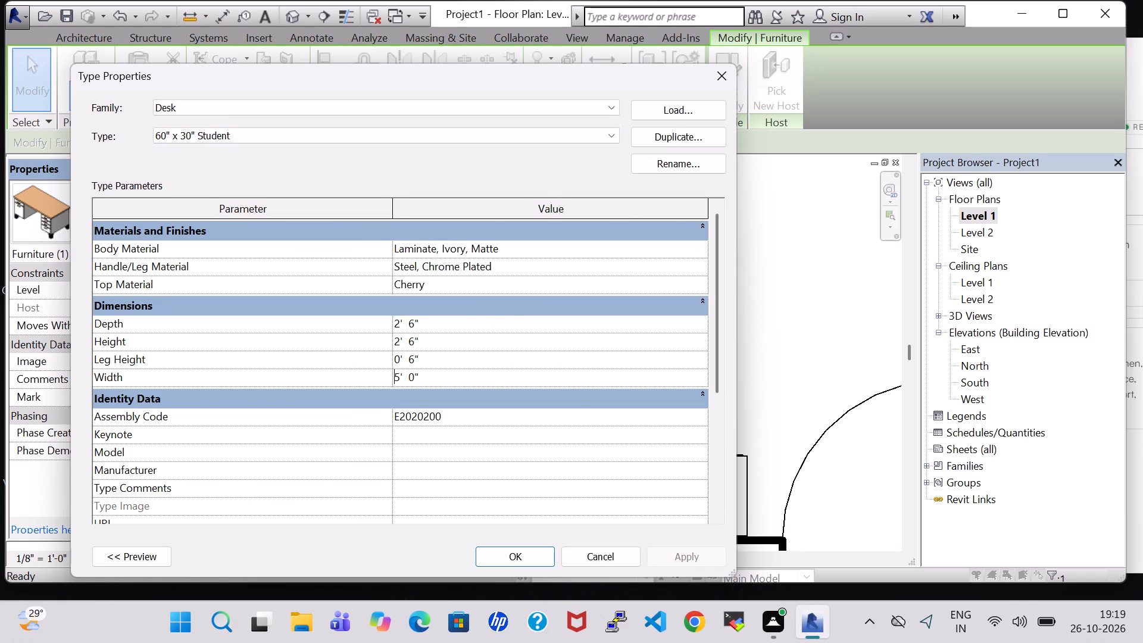
left_click(401, 379)
key("BackSpace")
key("4")
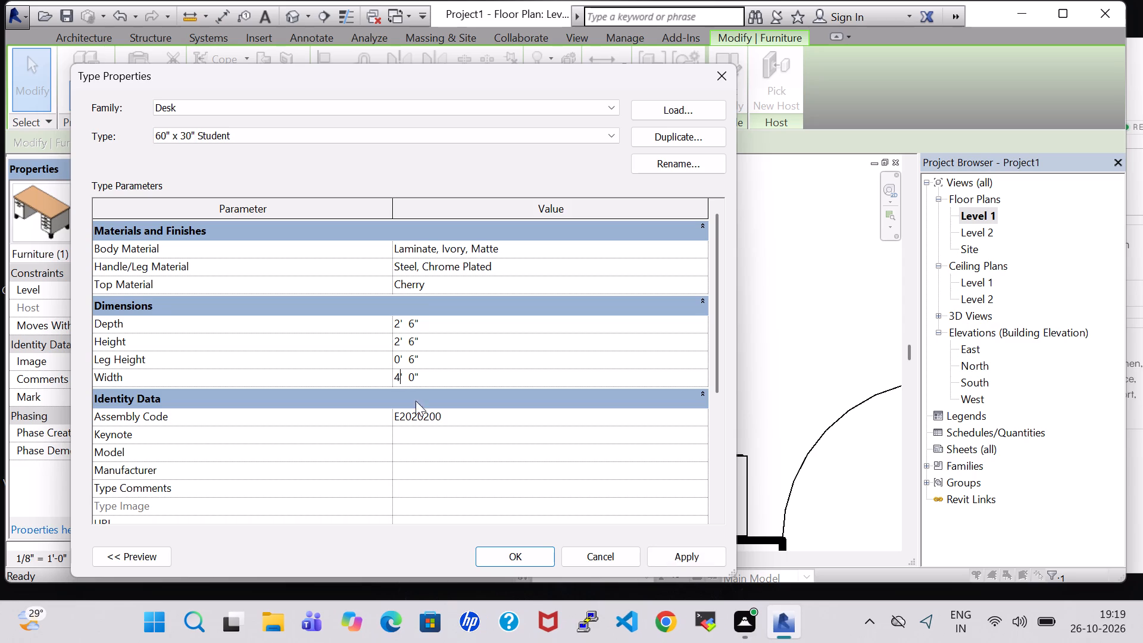
left_click(533, 548)
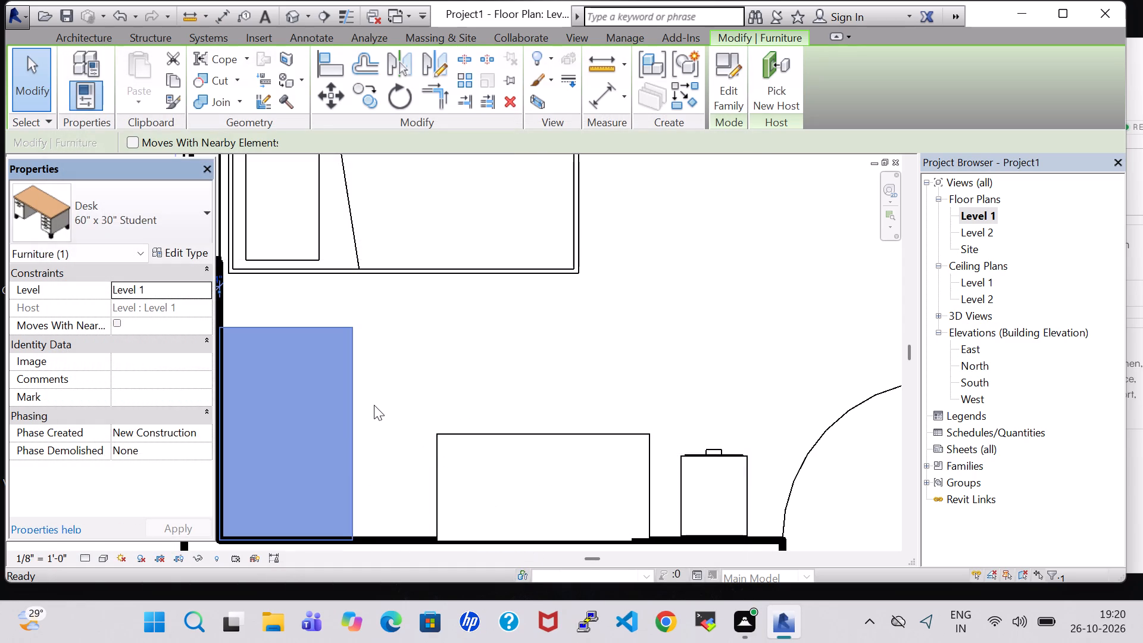
Nudge the shortened desk up along the outer wall, away from the bottom wall and closer to the bed.
key("Up")
key("Up")
key("Up")
left_click(395, 395)
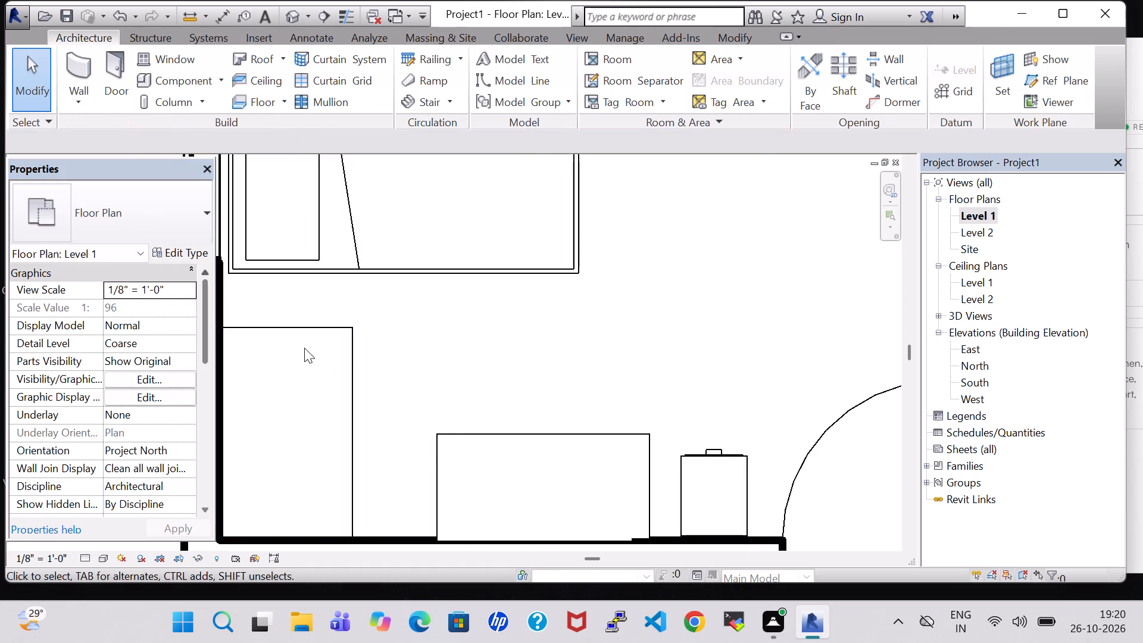
left_click(299, 330)
key("Up")
key("Up")
key("Up")
key("Up")
key("Up")
key("Up")
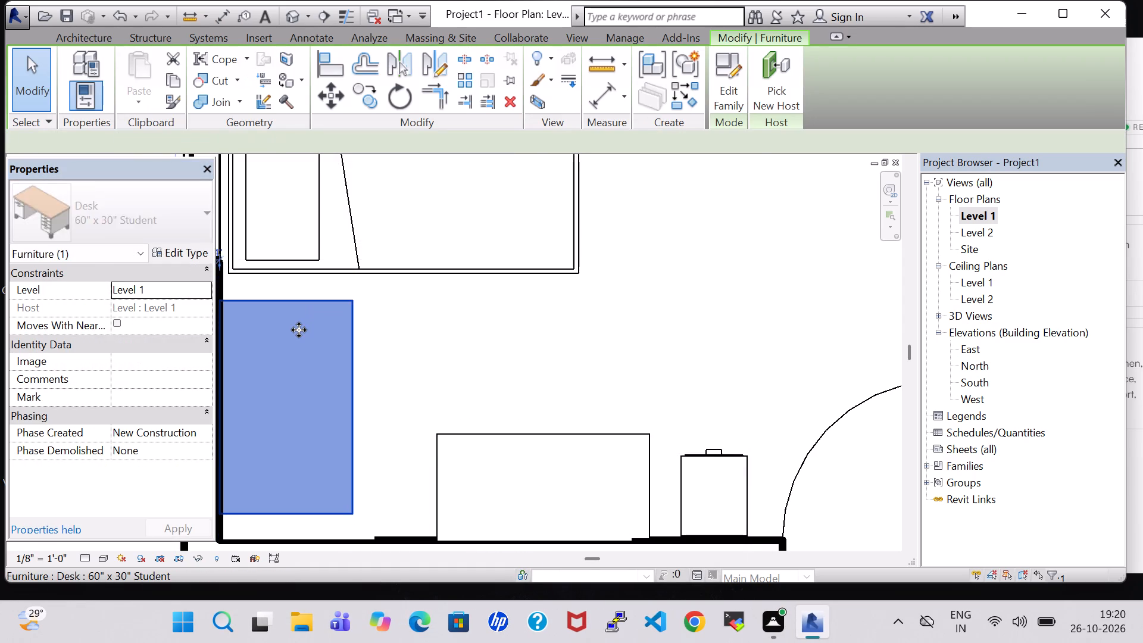
key("Up")
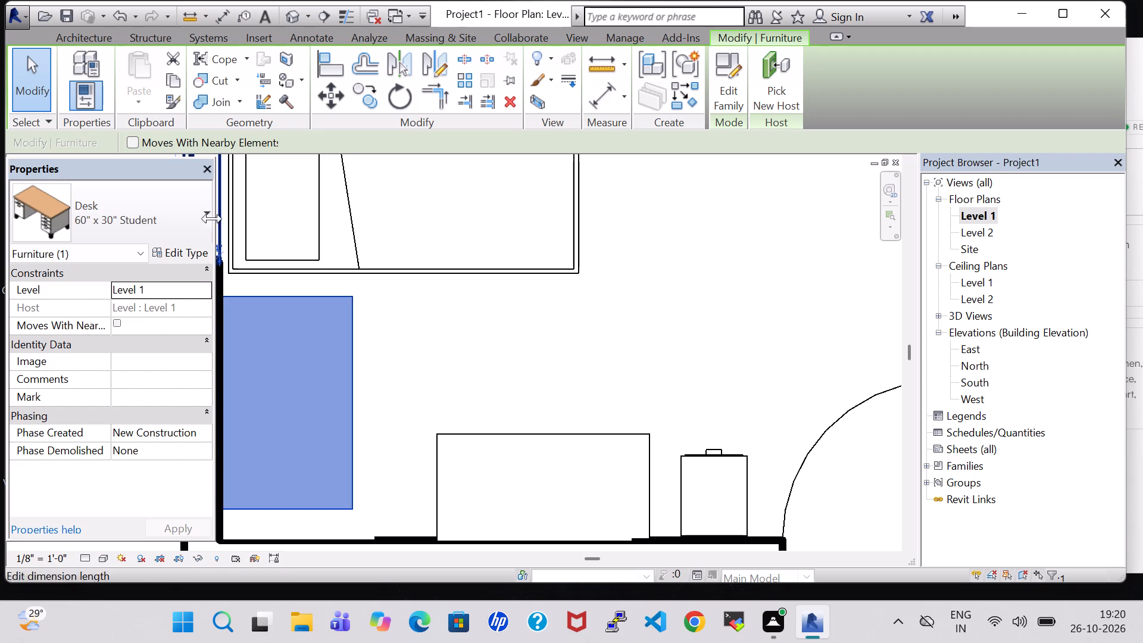
Load the Chair-Task Arms family from the Furniture library's Seating folder as a new component.
scroll(356, 263, "down", 8)
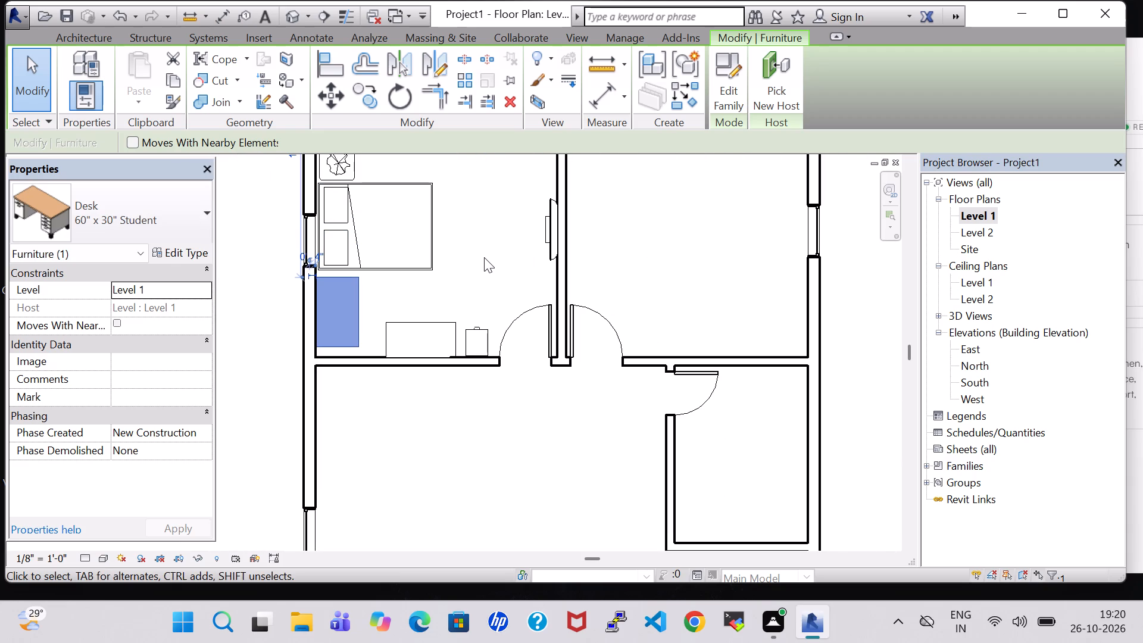
scroll(473, 186, "up", 1)
middle_click_drag(473, 199, 466, 251)
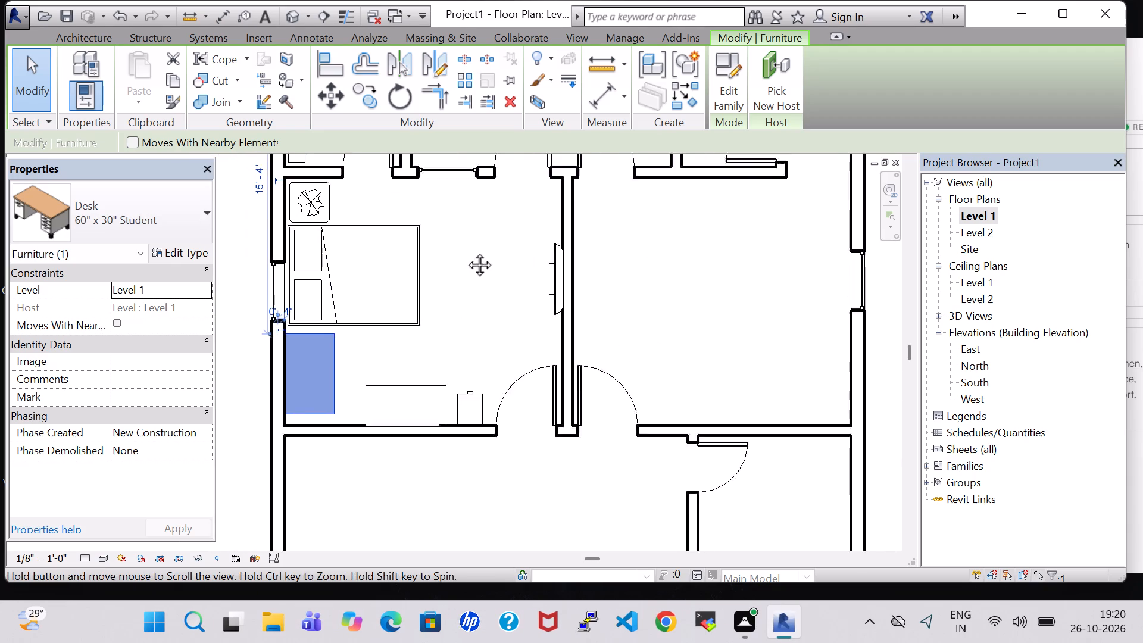
middle_click_drag(466, 251, 461, 294)
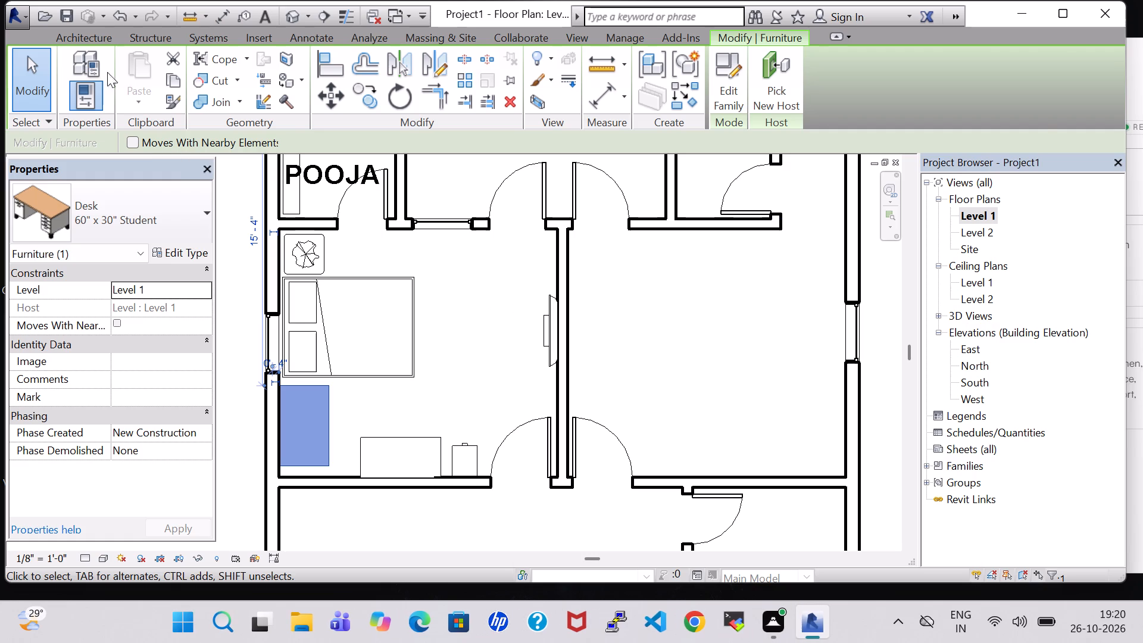
left_click(85, 42)
left_click(160, 75)
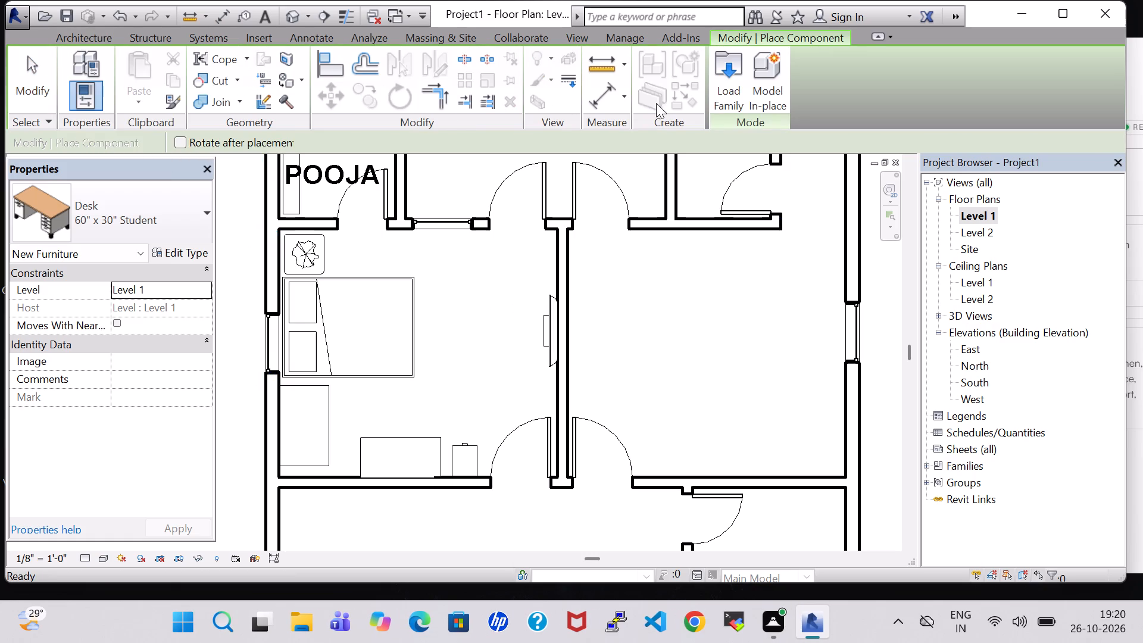
left_click(727, 101)
double_click(688, 401)
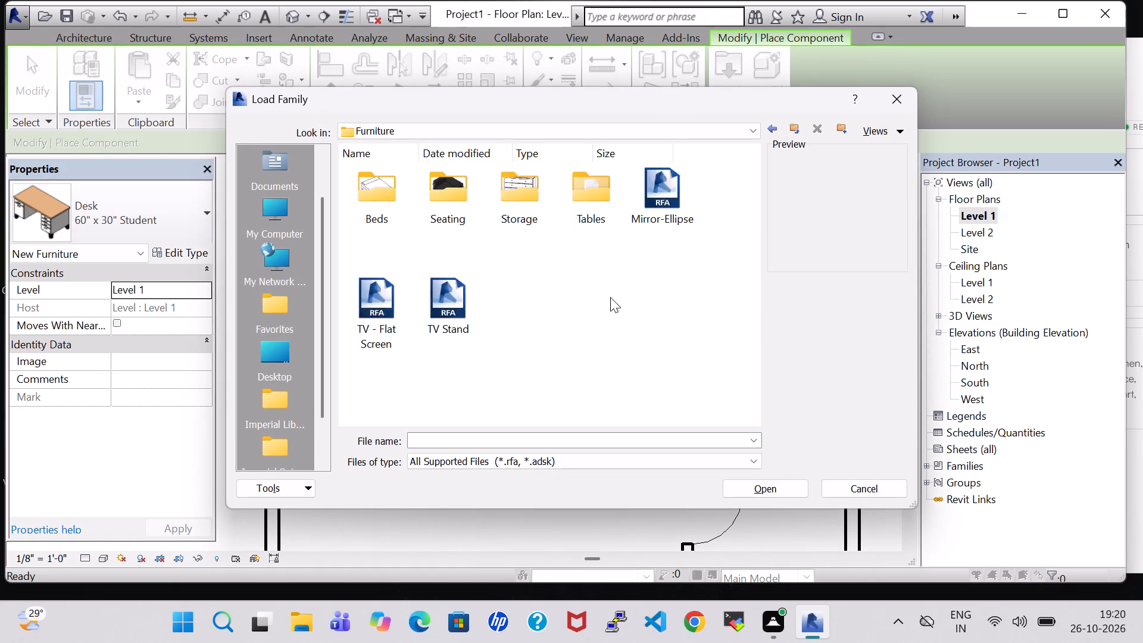
double_click(423, 196)
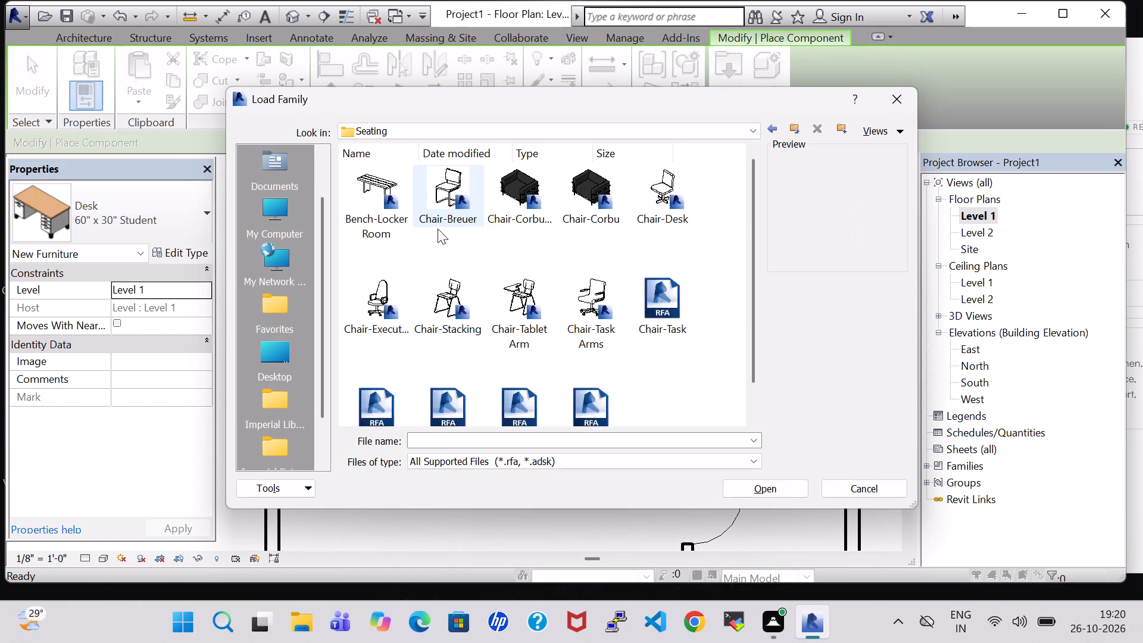
left_click(377, 413)
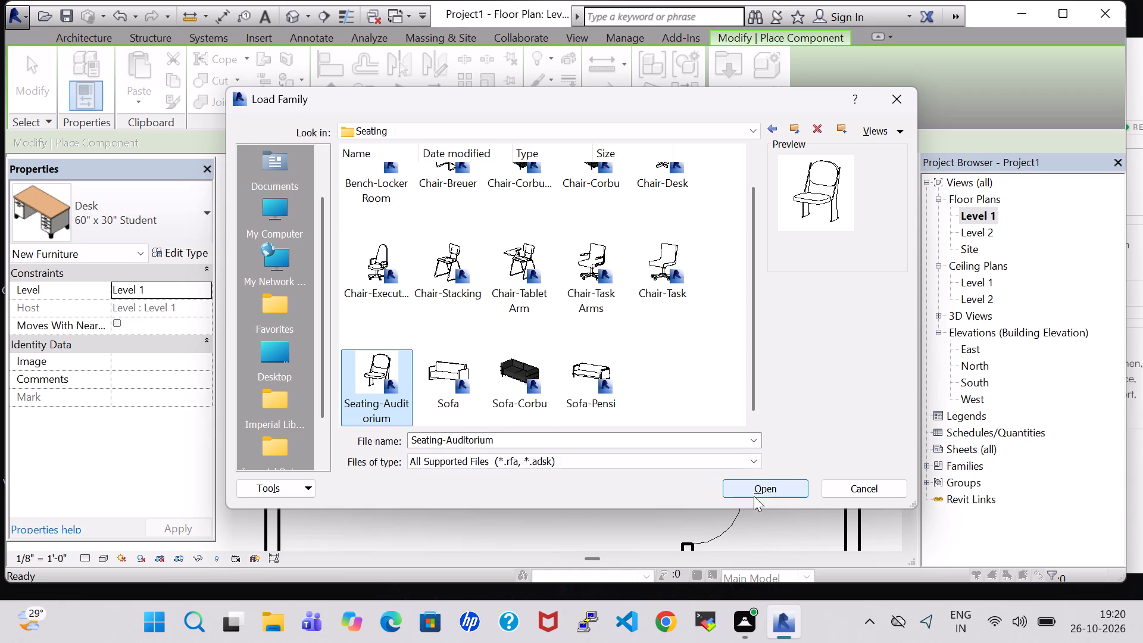
left_click(582, 254)
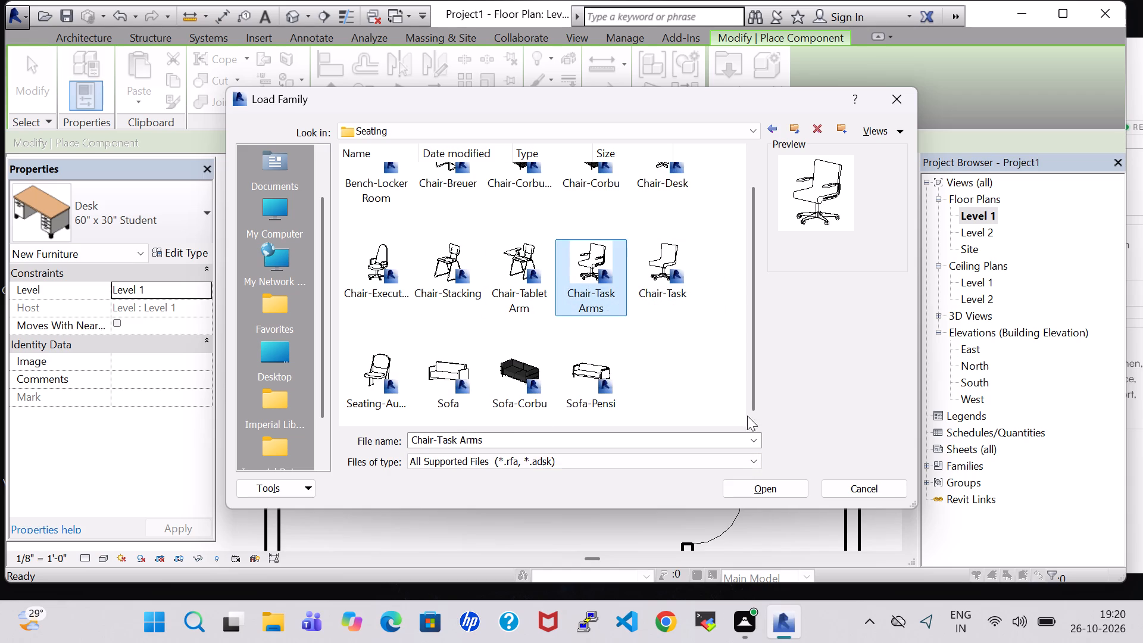
left_click(759, 480)
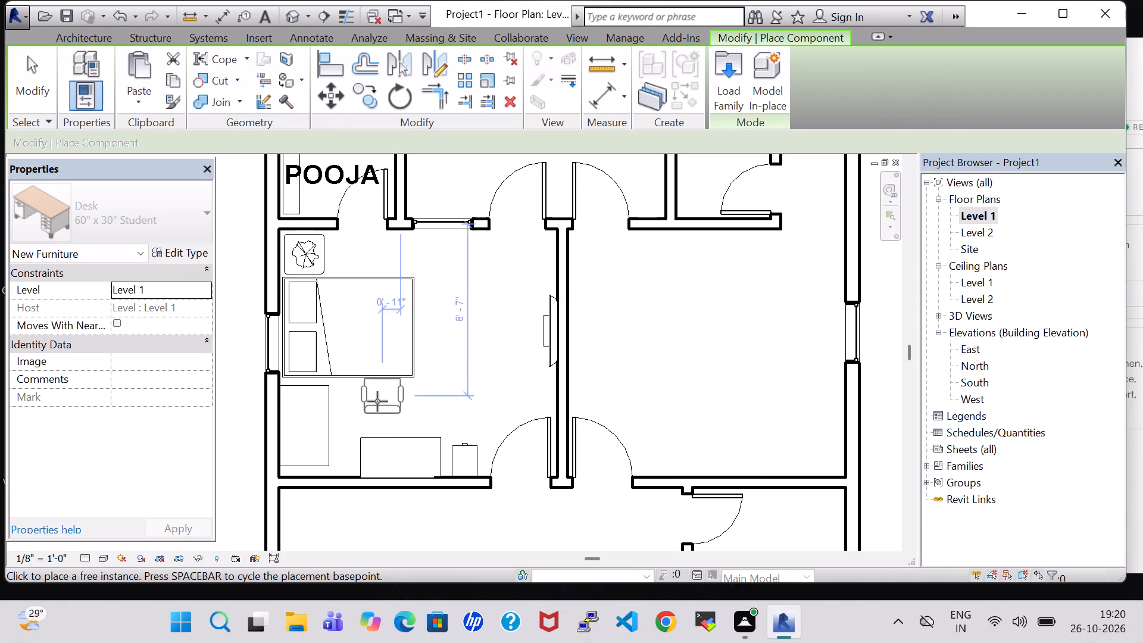
Place one Chair-Task Arms beside the desk, rotated so its seat faces the desk and its back faces the room.
key("space")
key("space")
key("space")
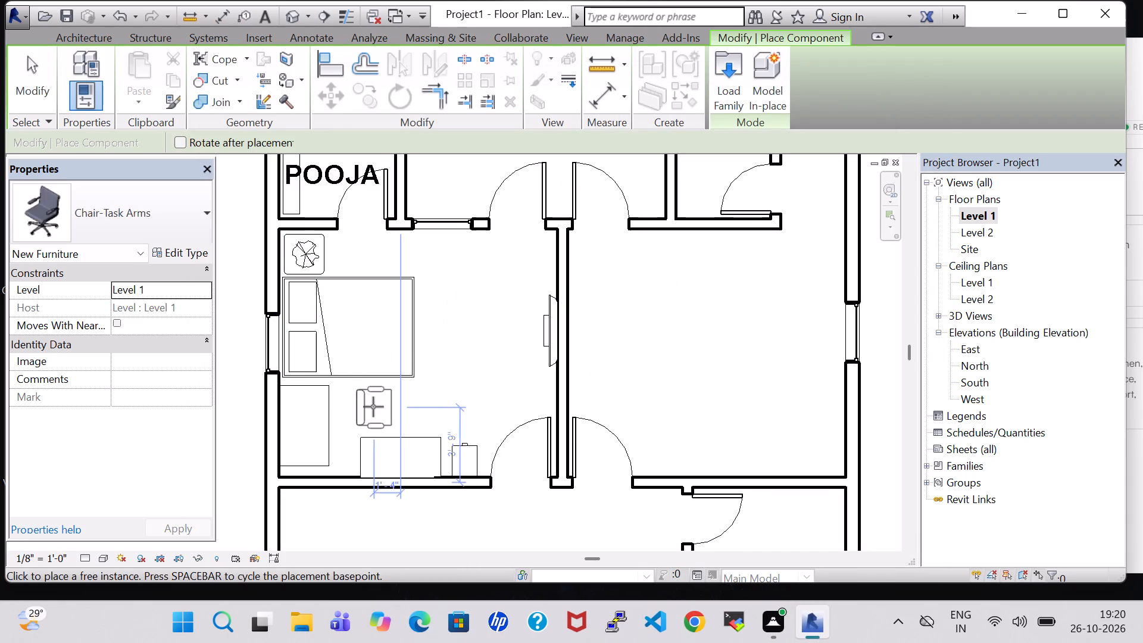
key("space")
key("space")
scroll(373, 407, "up", 7)
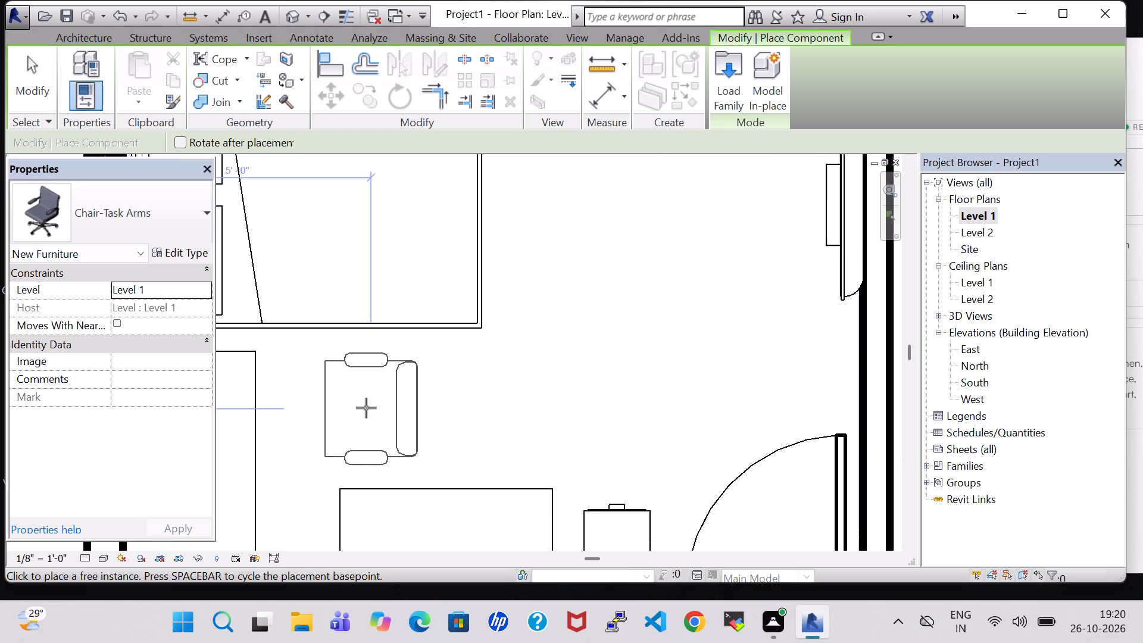
left_click(310, 427)
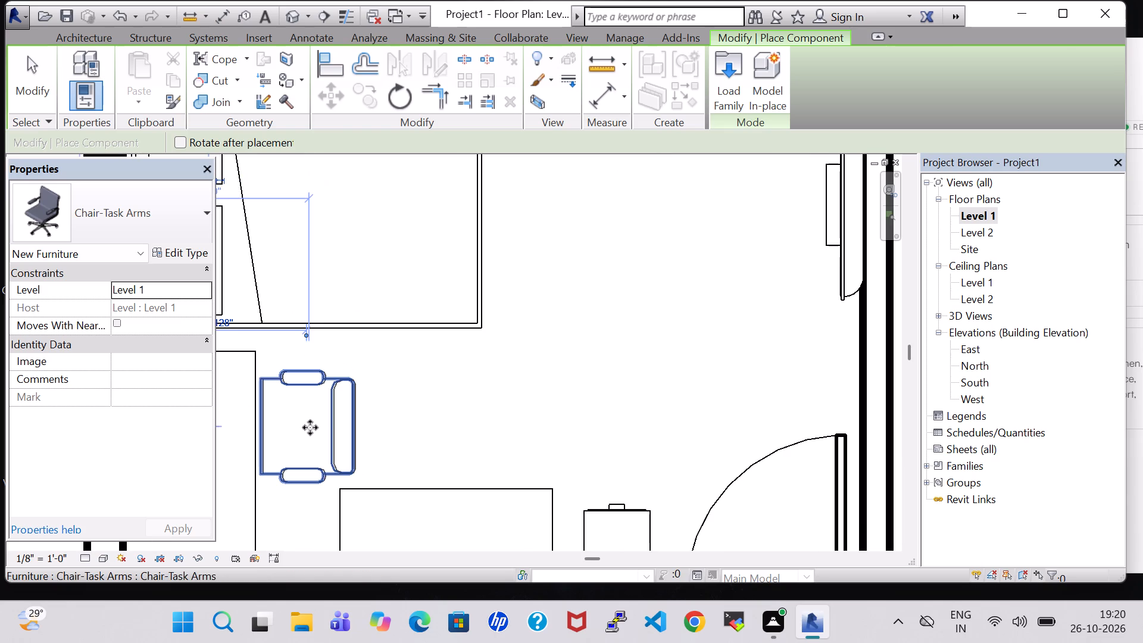
key("Escape")
key("Escape")
In the 3D view, rotate the bedroom desk 180 degrees so its open side faces the chair.
left_click(297, 18)
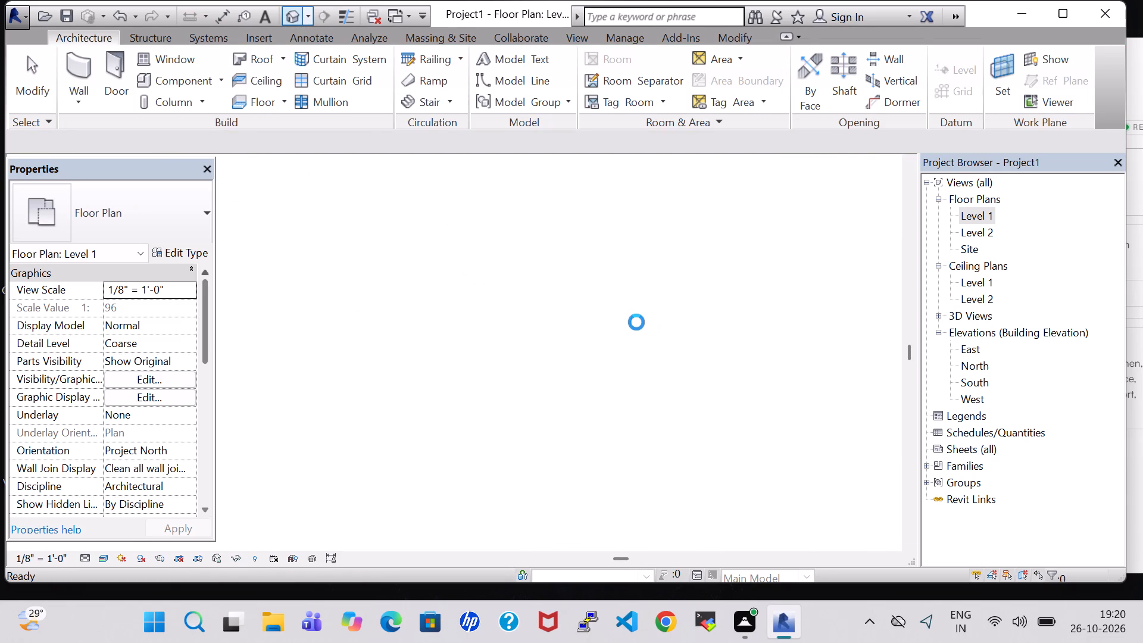
scroll(594, 294, "up", 4)
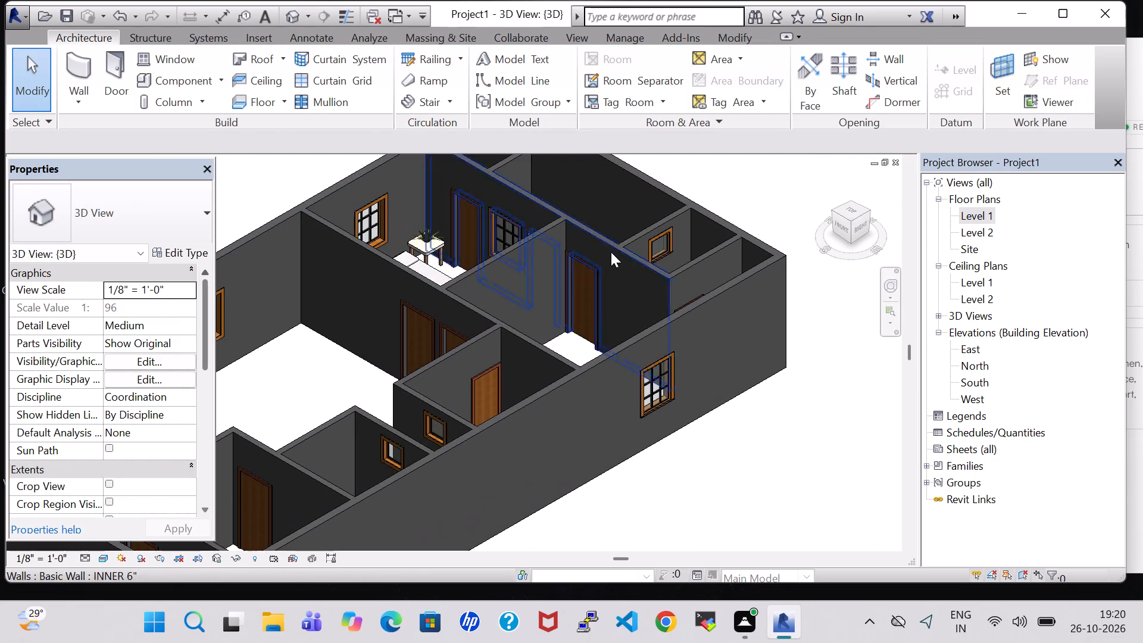
middle_click_drag(627, 180, 570, 260, "shift")
middle_click_drag(569, 265, 558, 292, "shift")
scroll(560, 286, "up", 1)
middle_click_drag(560, 286, 510, 288, "shift")
left_click(541, 298)
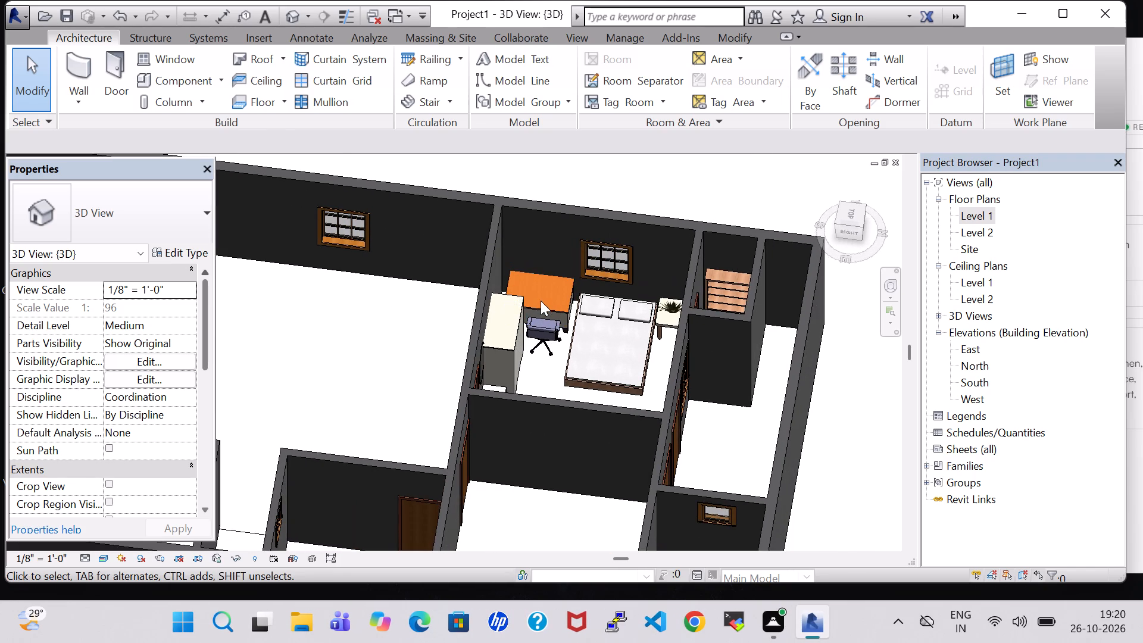
left_click(542, 306)
key("space")
key("space")
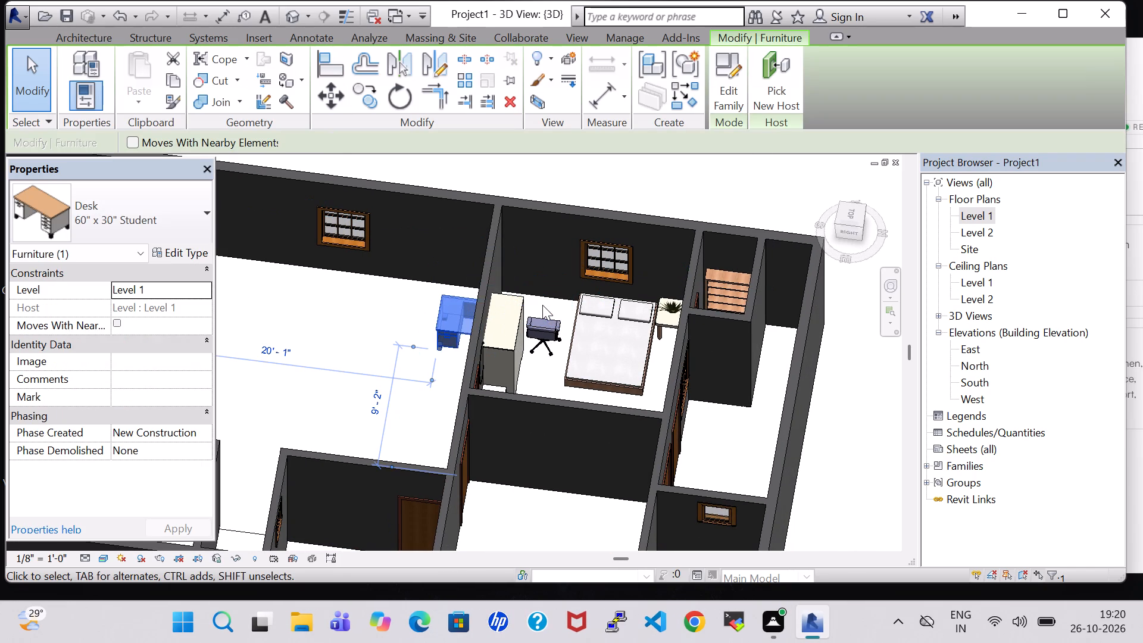
Nudge the rotated desk right through the partition wall until it is back inside the bedroom beside the bed.
middle_click(454, 311)
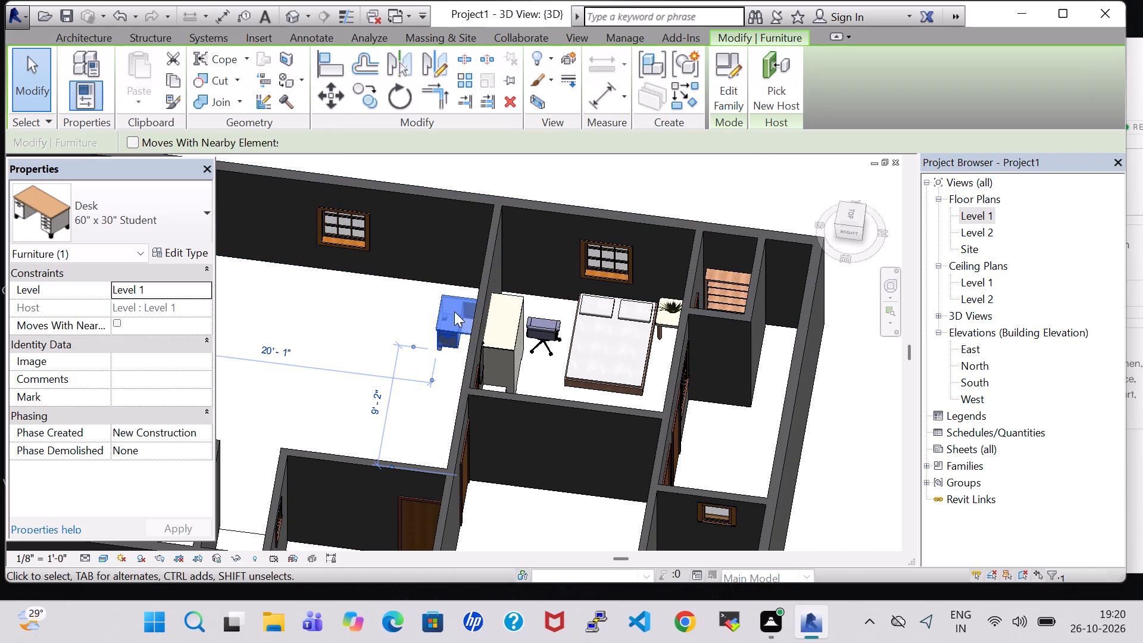
middle_click_drag(454, 311, 489, 311)
scroll(553, 291, "up", 7)
key("Right")
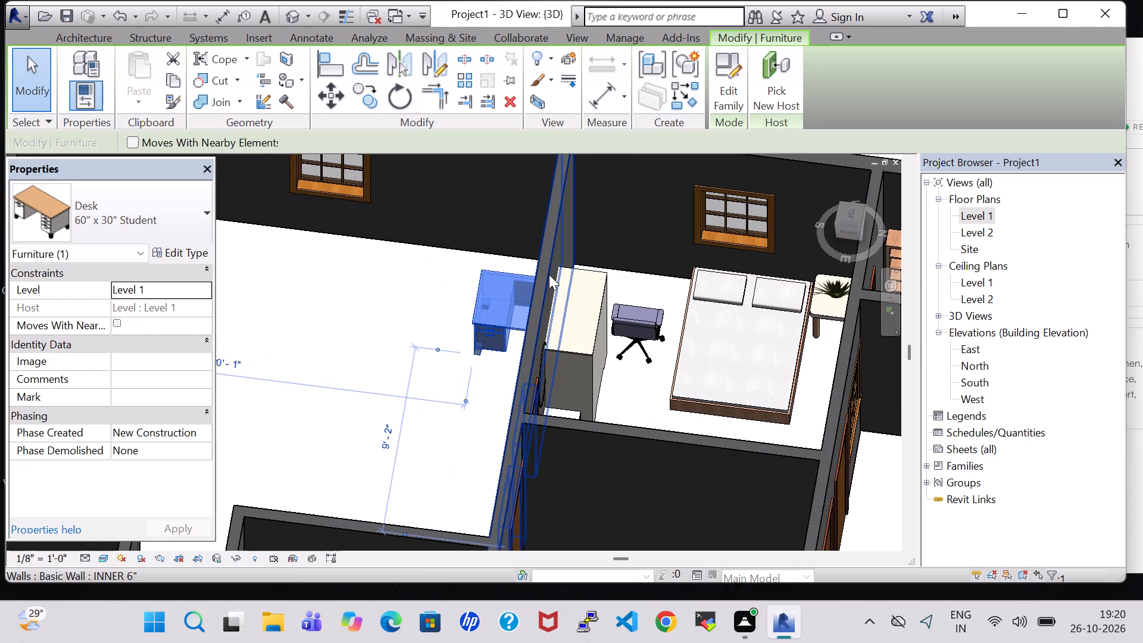
key("Right")
key("Right")
key("Right")
key("Right")
key("Right")
key("Right")
key("Right")
key("Right")
key("Right")
key("Right")
key("Right")
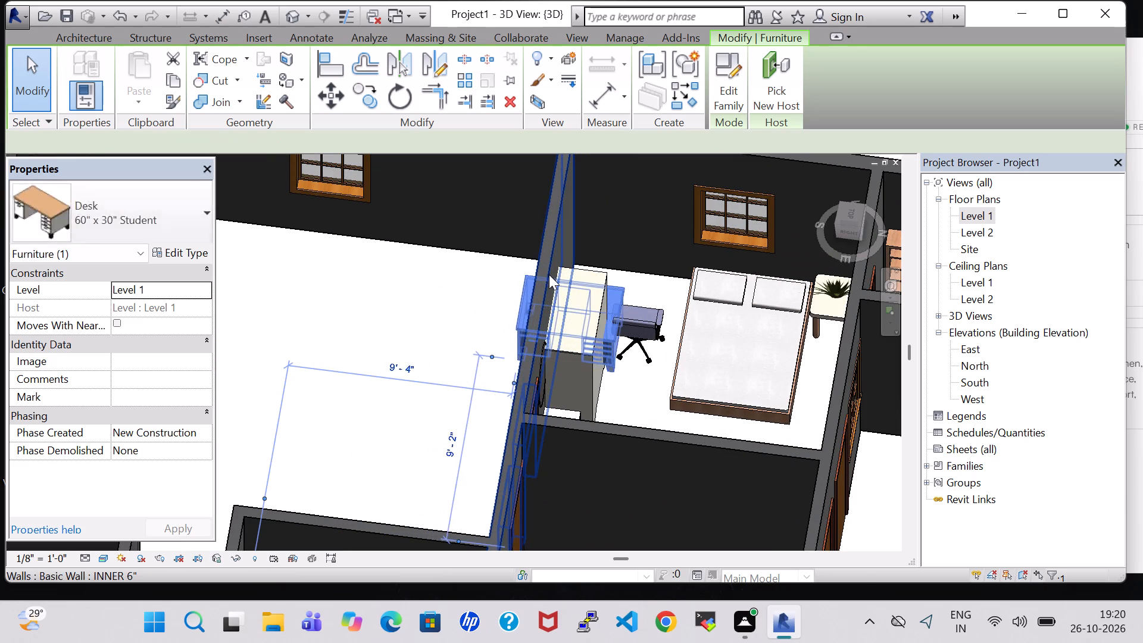
key("Right")
key("Right")
key("Right")
key("Right")
key("Right")
key("Right")
key("Right")
key("Right")
key("Right")
key("Right")
key("Right")
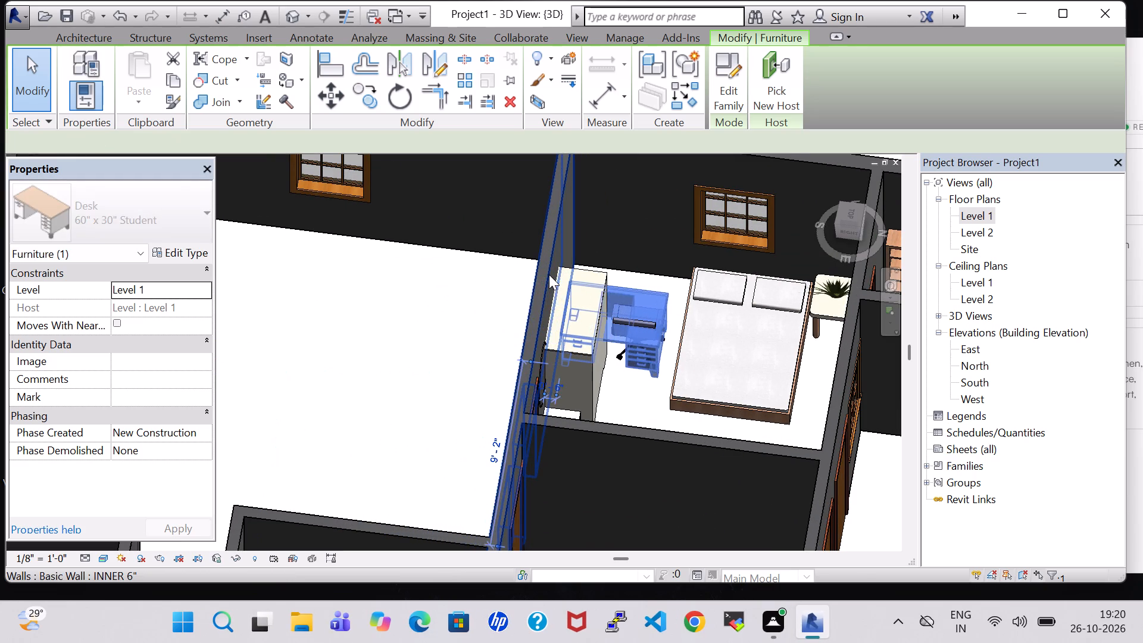
Nudge the desk up towards the outer wall until it sits in front of the chair, between the dresser and the bed.
key("Up")
key("Up")
key("Up")
key("Up")
key("Up")
key("Up")
key("Up")
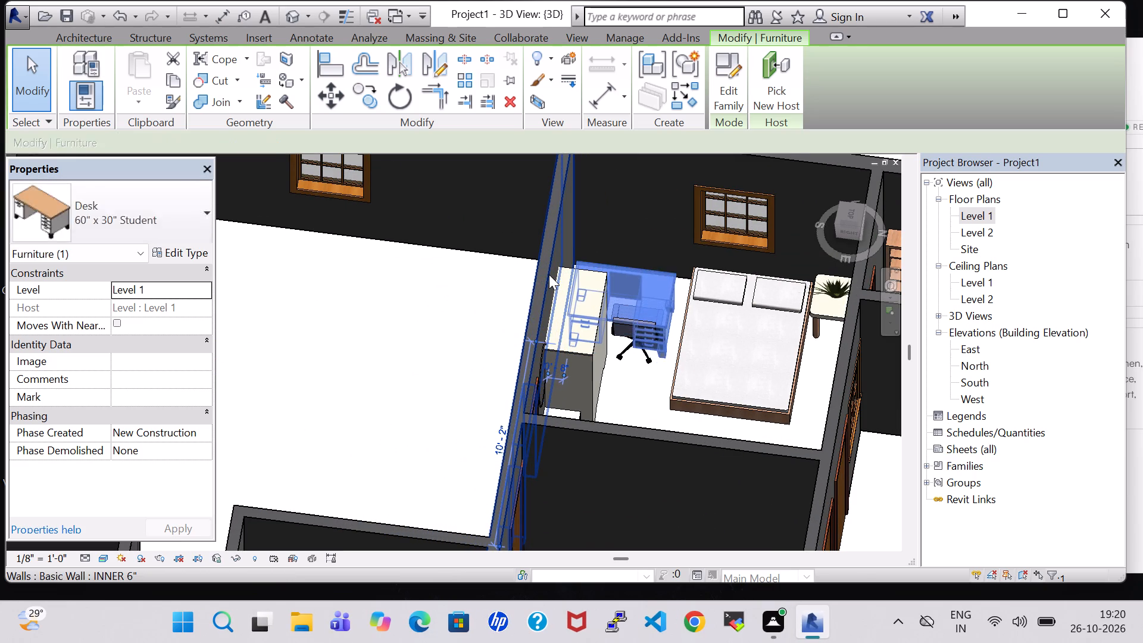
key("Up")
key("Up")
key("Up")
key("Up")
key("Up")
key("Up")
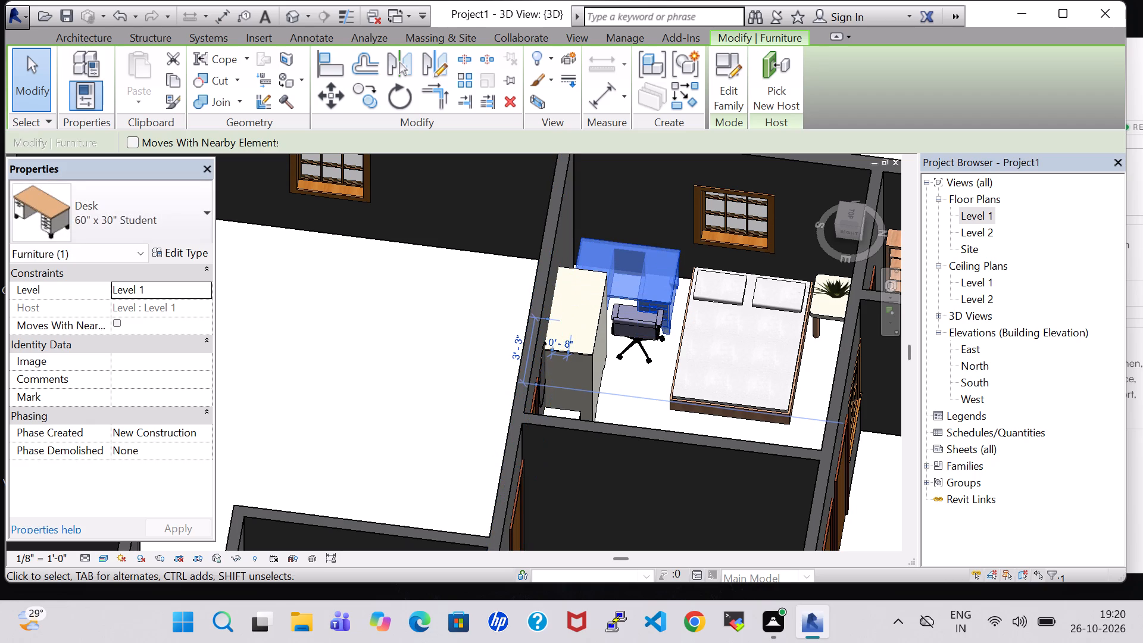
In the Level 1 floor plan, nudge the desk left against the outer wall and slightly down, clear of the chair.
double_click(974, 208)
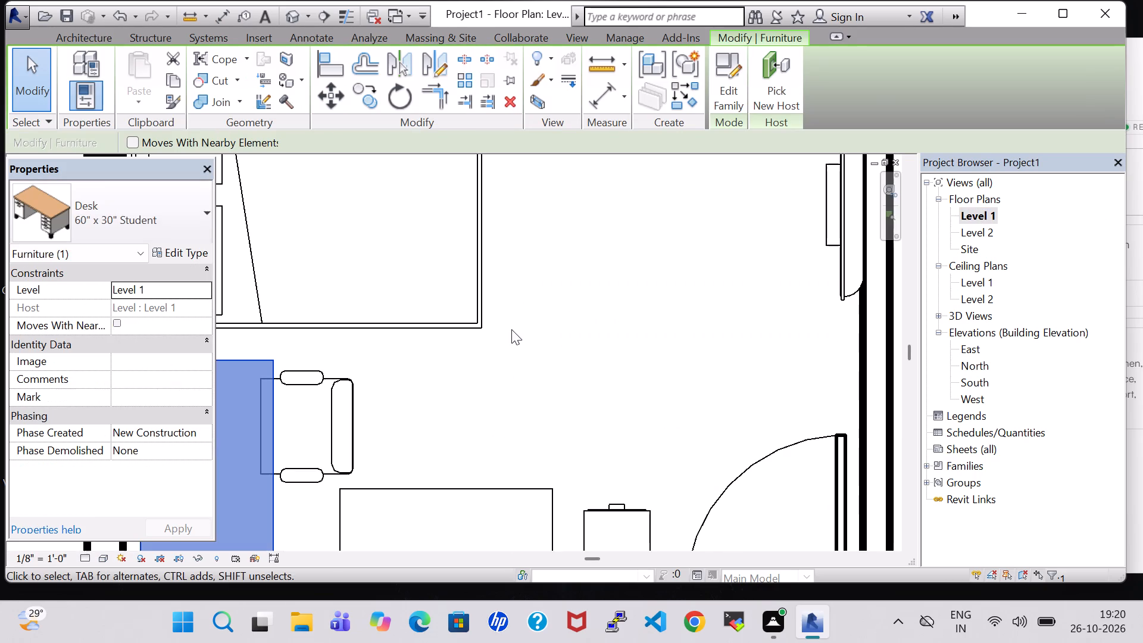
scroll(519, 332, "down", 4)
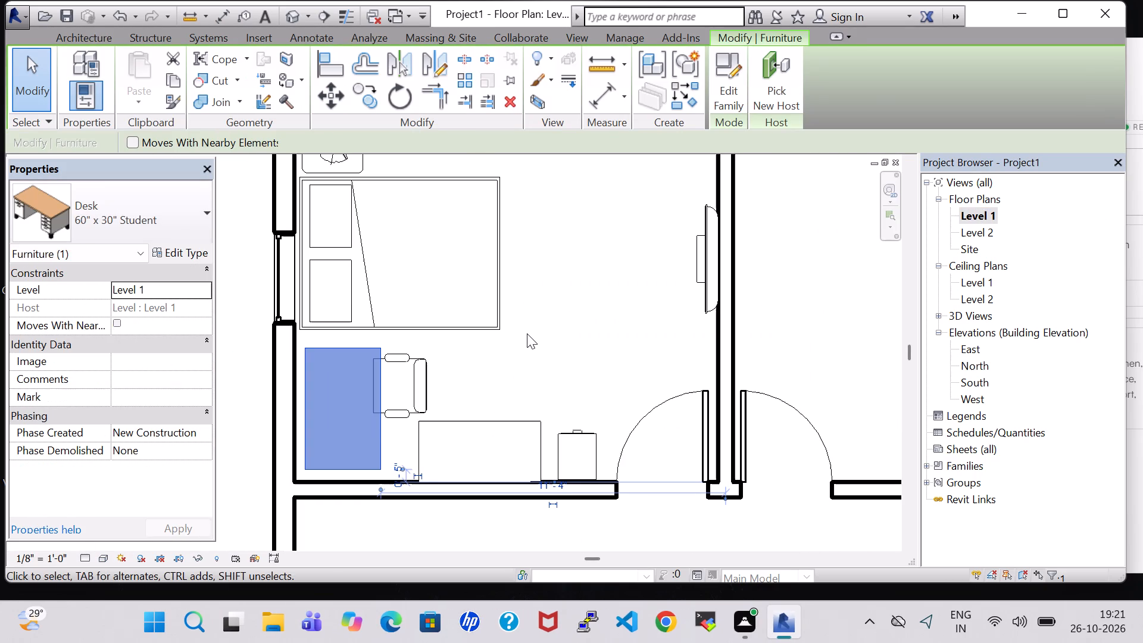
key("Left")
key("Left")
key("Left")
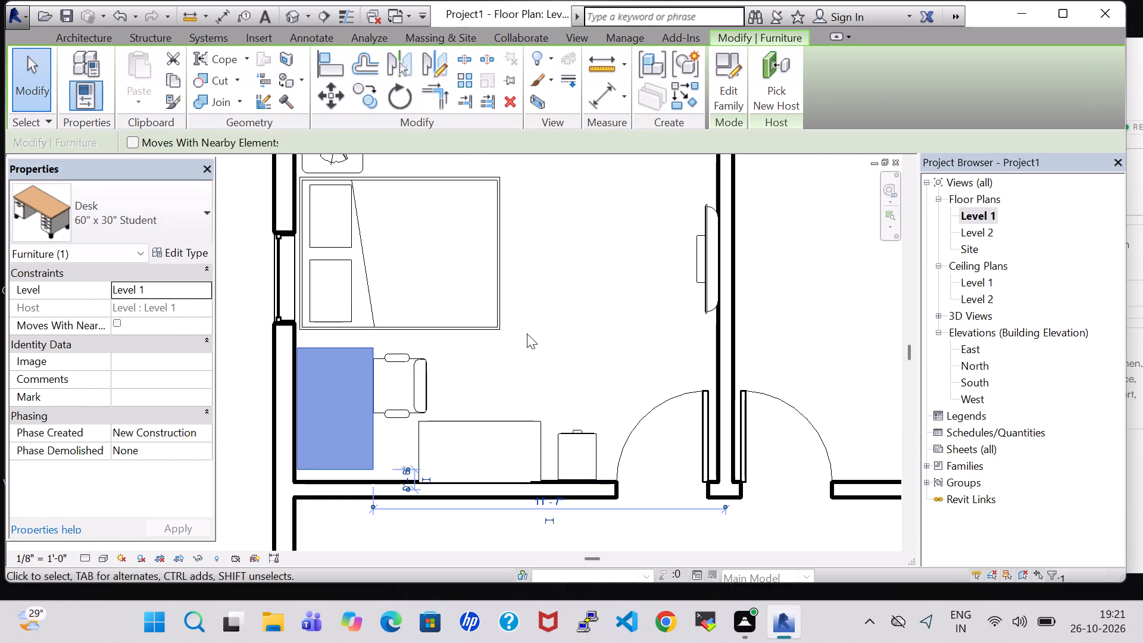
key("Down")
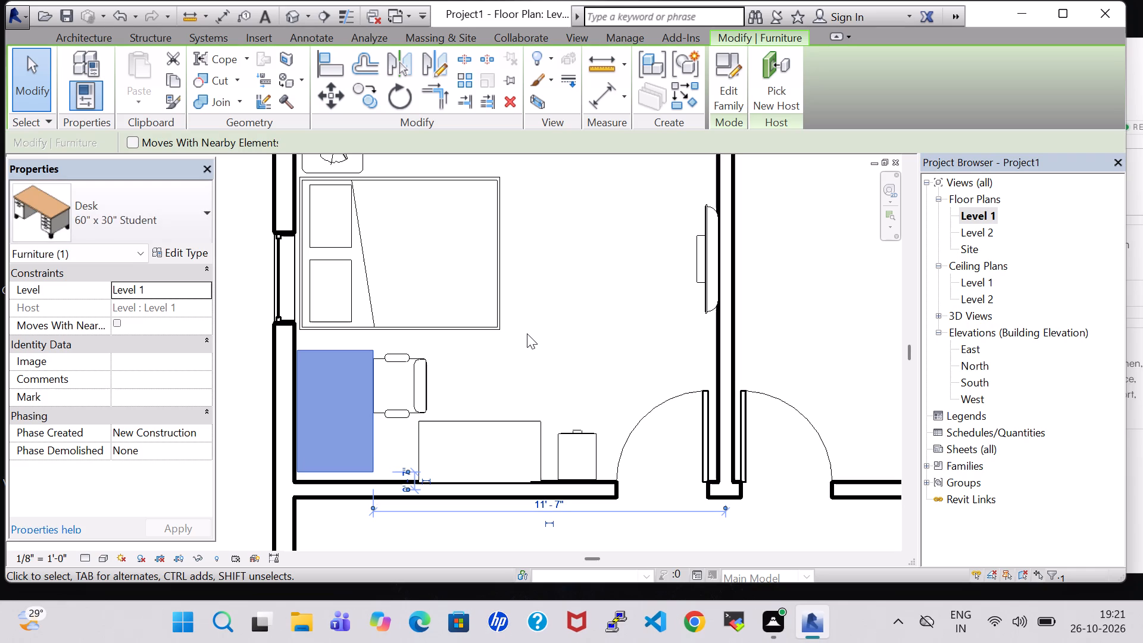
Nudge the desk slightly further down towards the bedroom's lower wall.
key("Down")
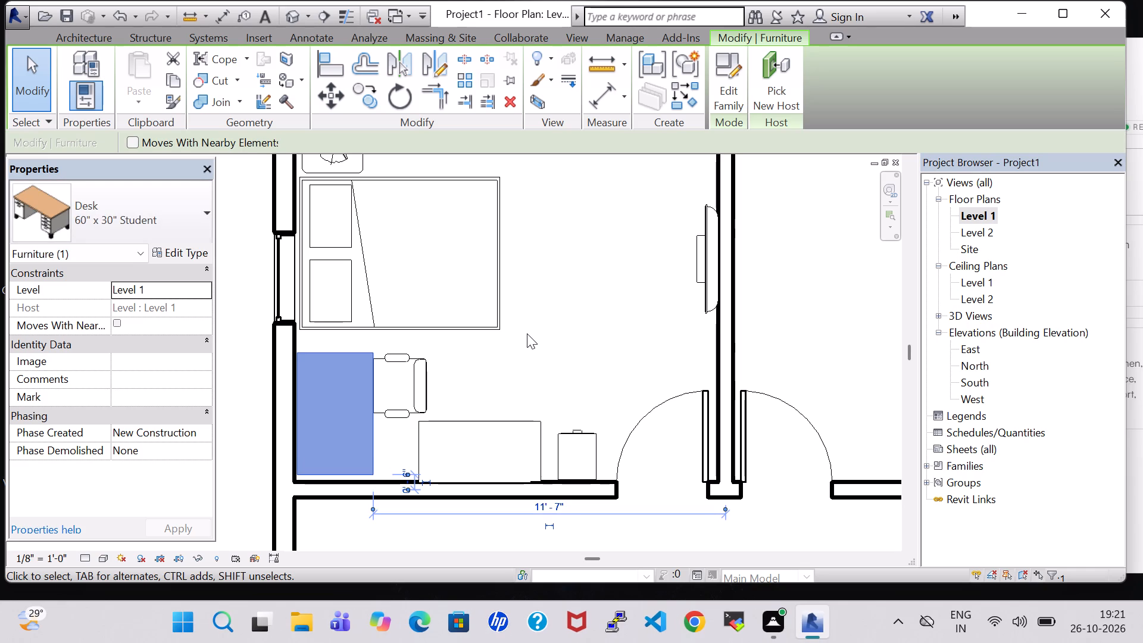
scroll(527, 333, "down", 4)
left_click(584, 272)
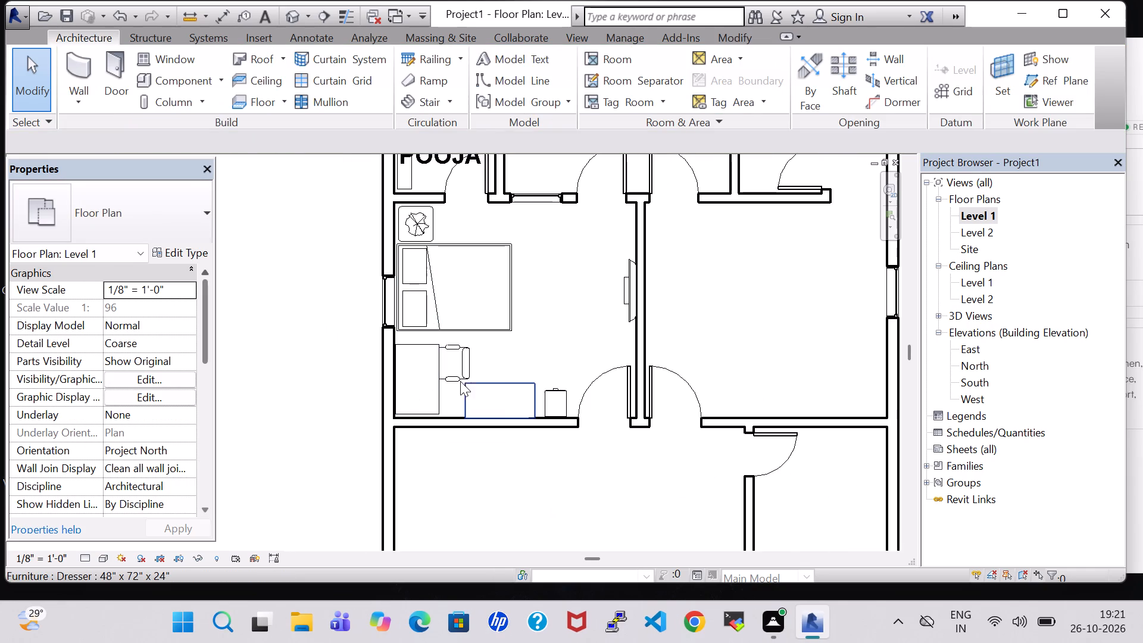
Delete the 48" x 72" x 24" dresser between the desk chair and the file cabinet.
left_click(502, 380)
key("Delete")
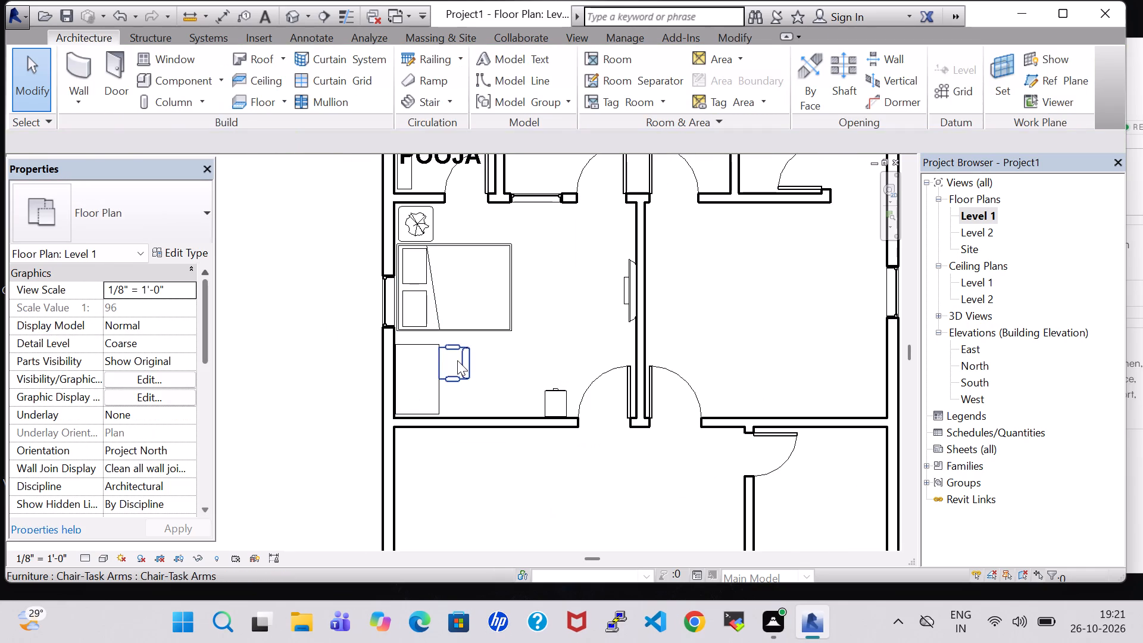
Nudge the task chair away from the desk and down until it sits centred on the desk's open side.
left_click(457, 360)
key("Right")
key("Right")
key("Right")
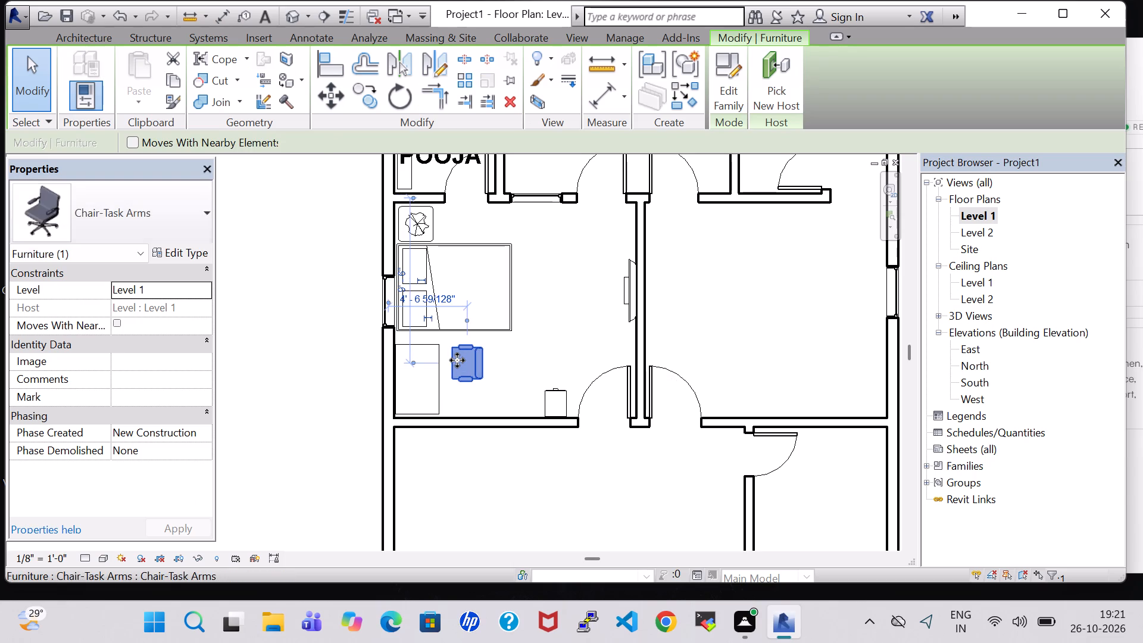
key("Down")
key("Down")
key("Down")
key("Down")
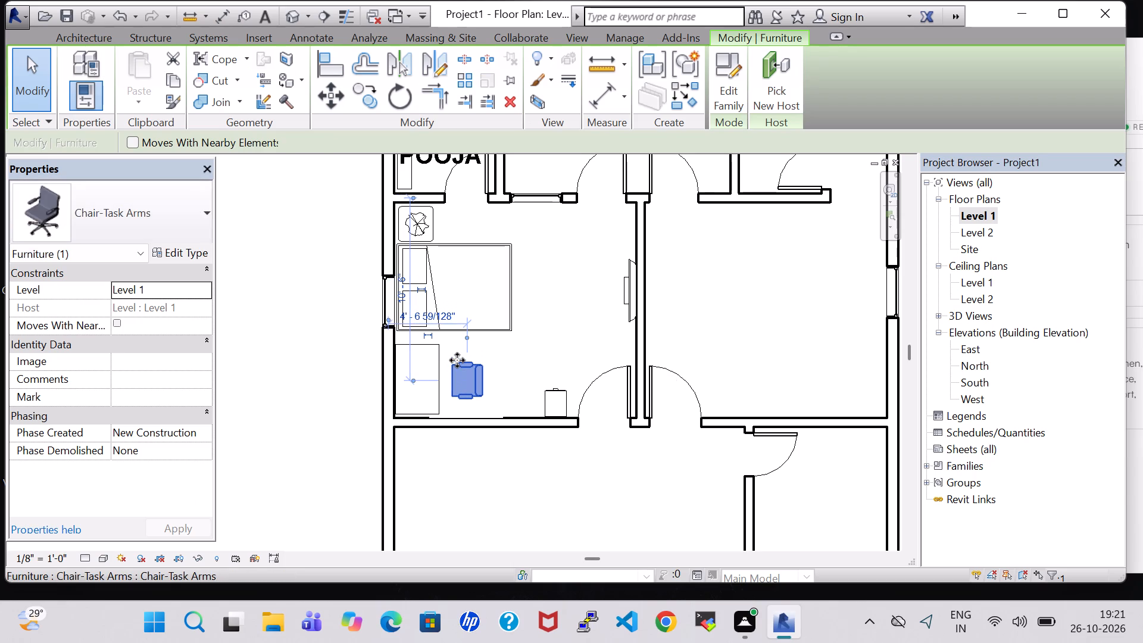
key("Left")
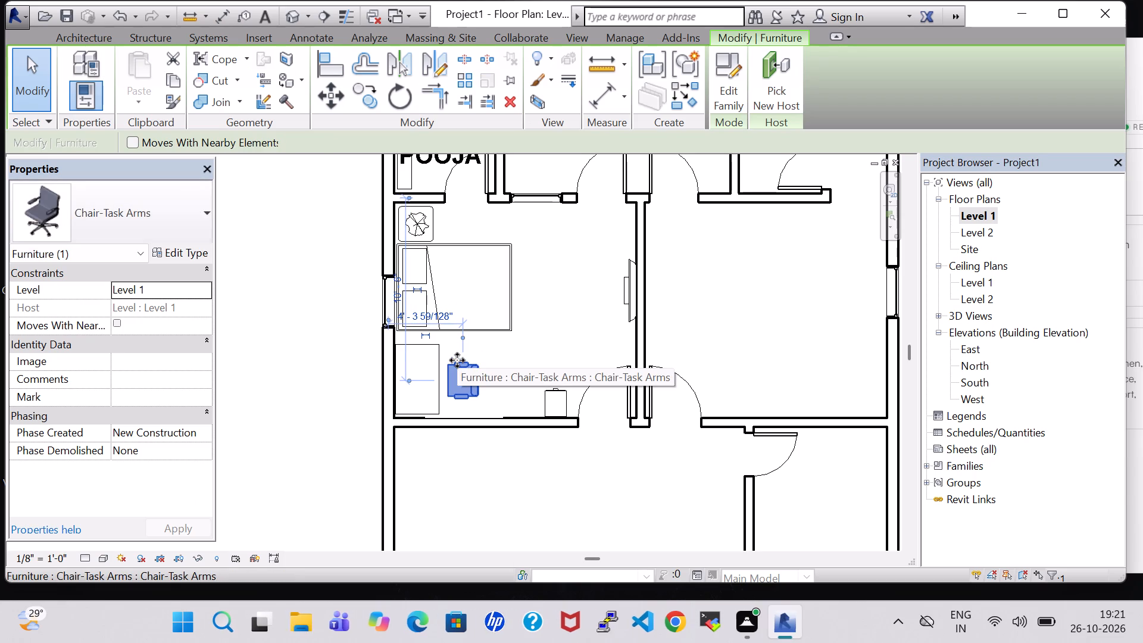
key("Left")
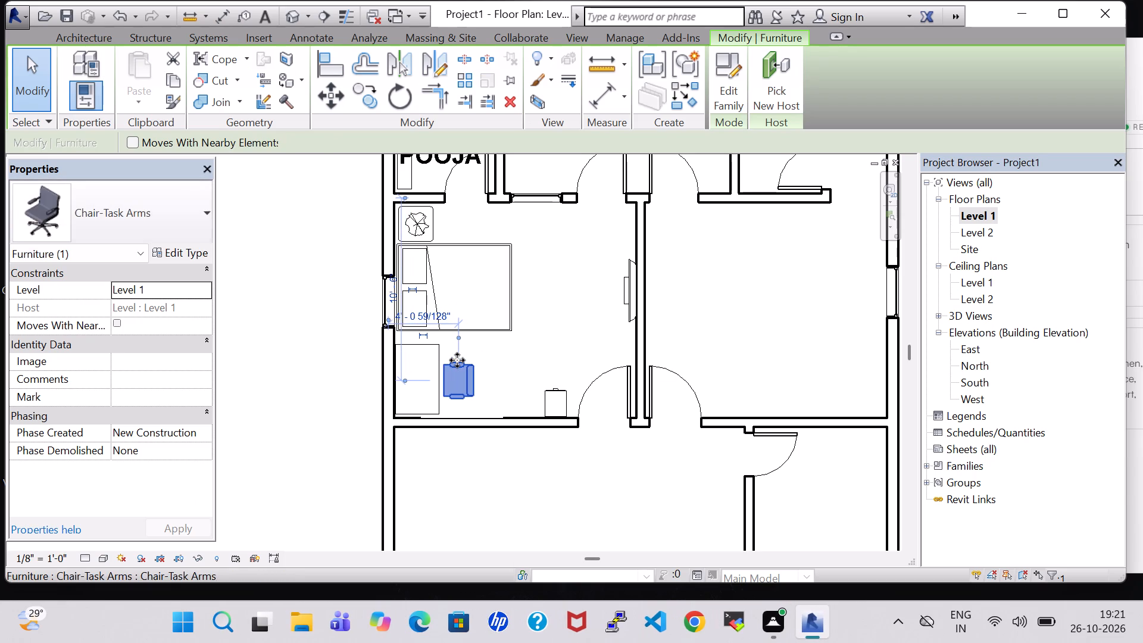
left_click(695, 266)
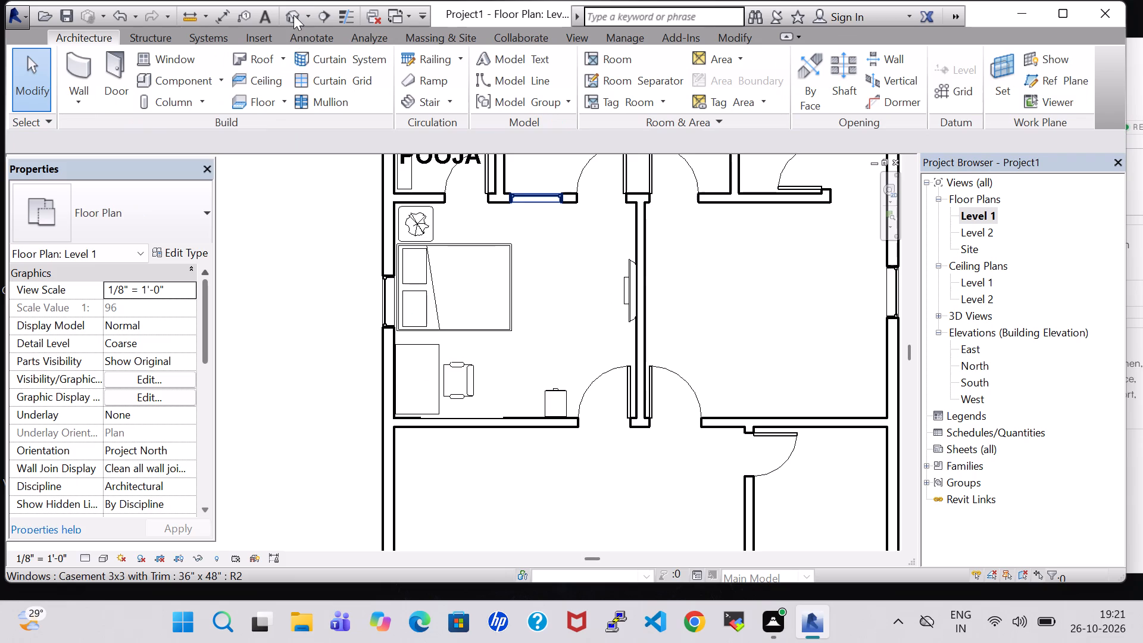
In the 3D view, set the mattress material of the Queen 60" x 79" bed type to Sash.
left_click(293, 15)
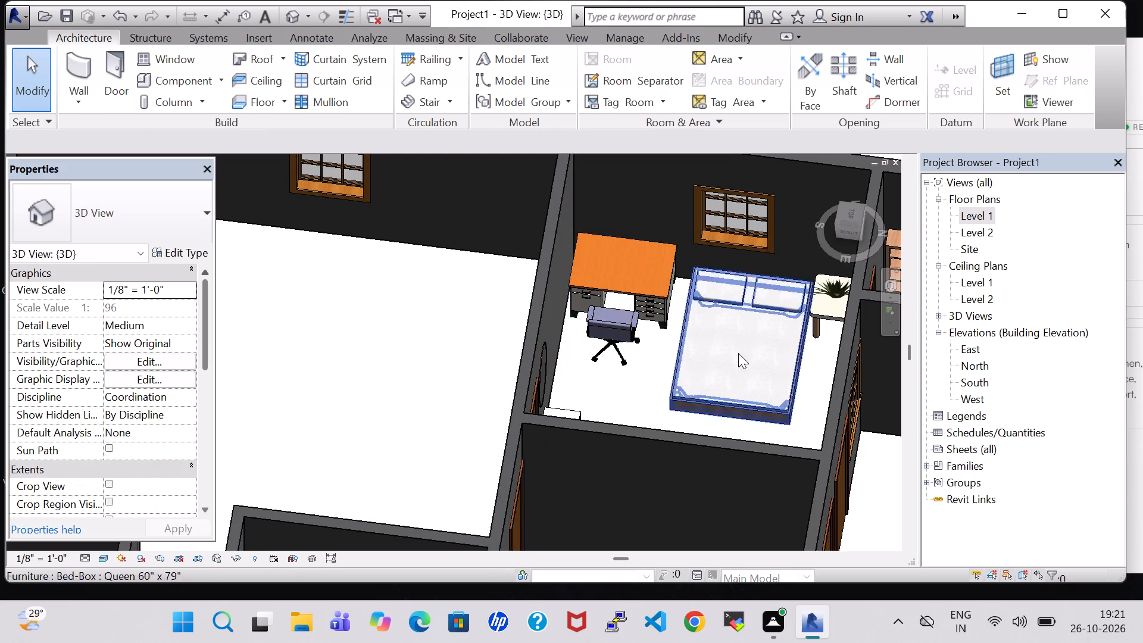
left_click(792, 361)
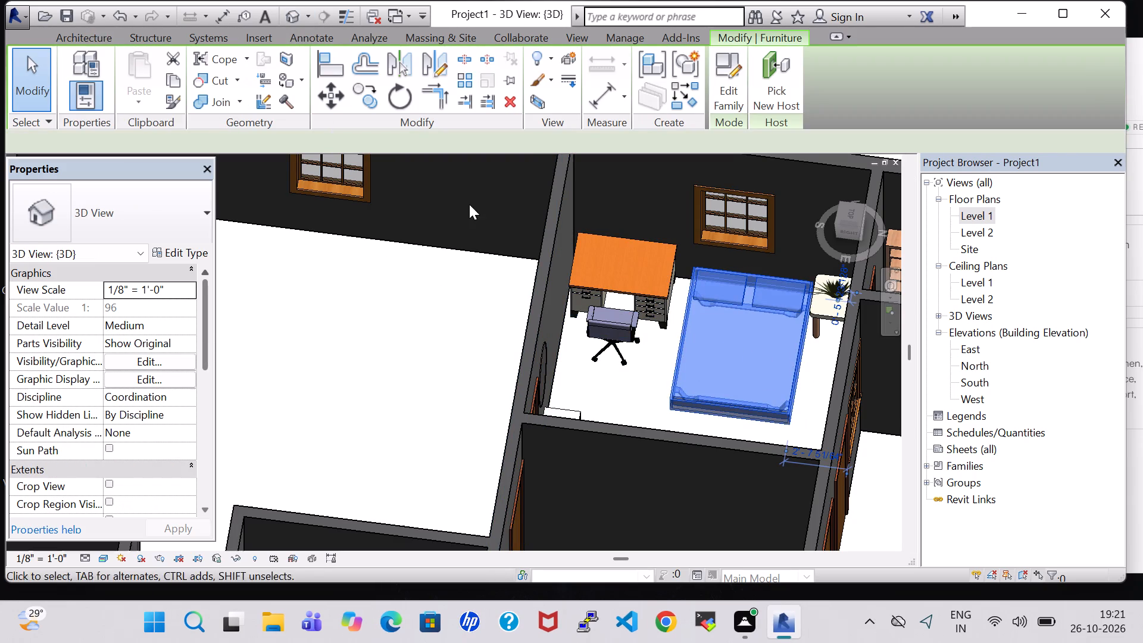
left_click(193, 252)
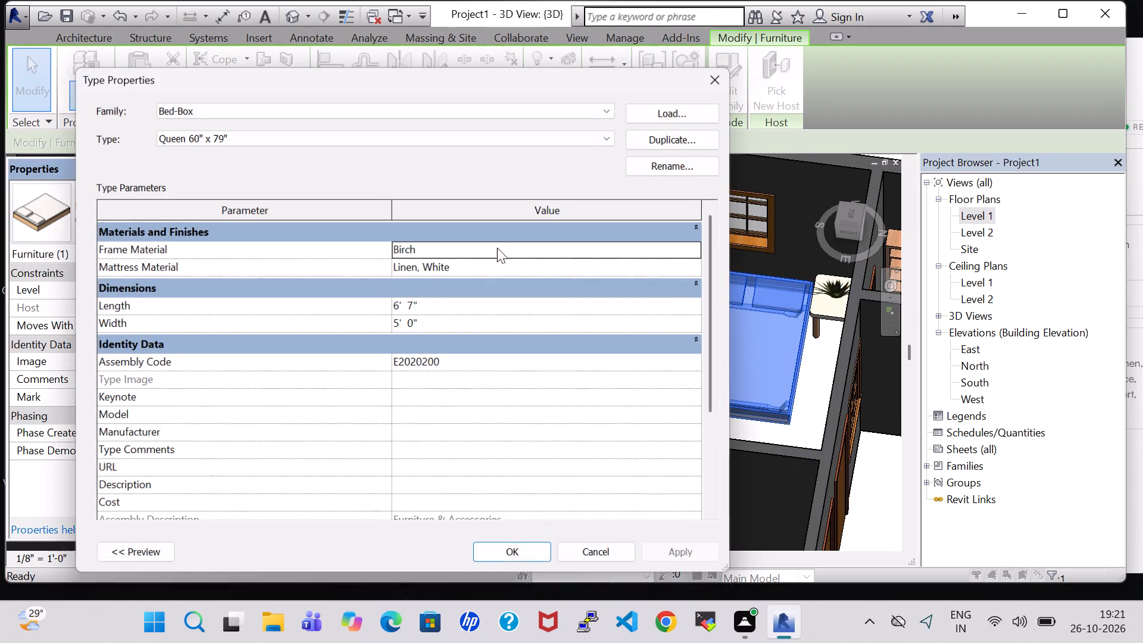
left_click(702, 261)
scroll(413, 329, "down", 8)
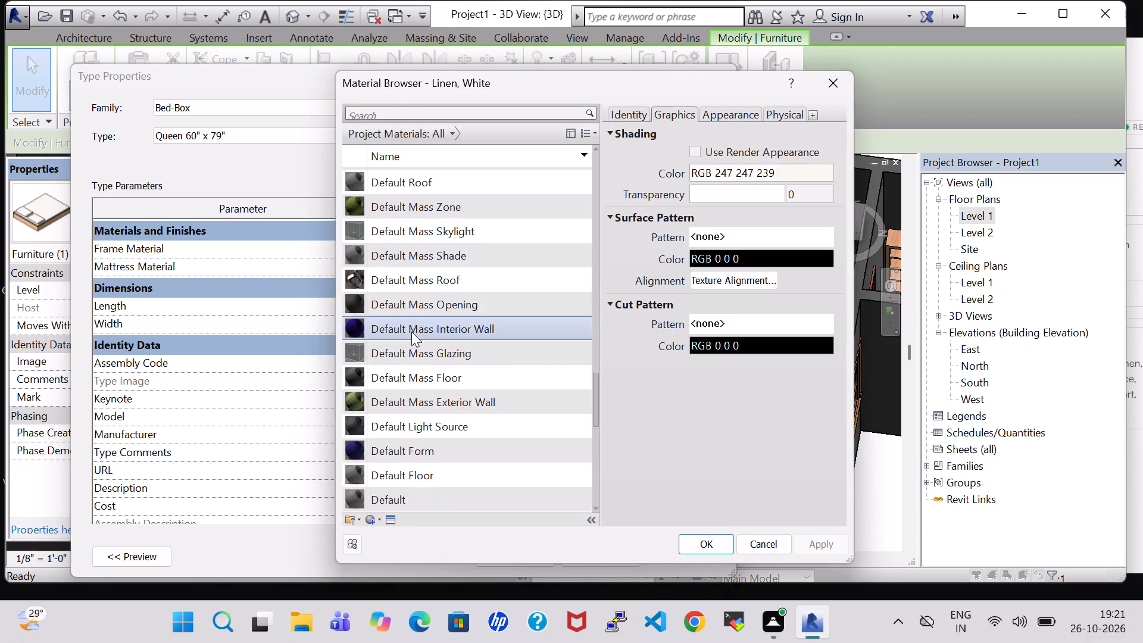
scroll(411, 332, "down", 4)
key("s")
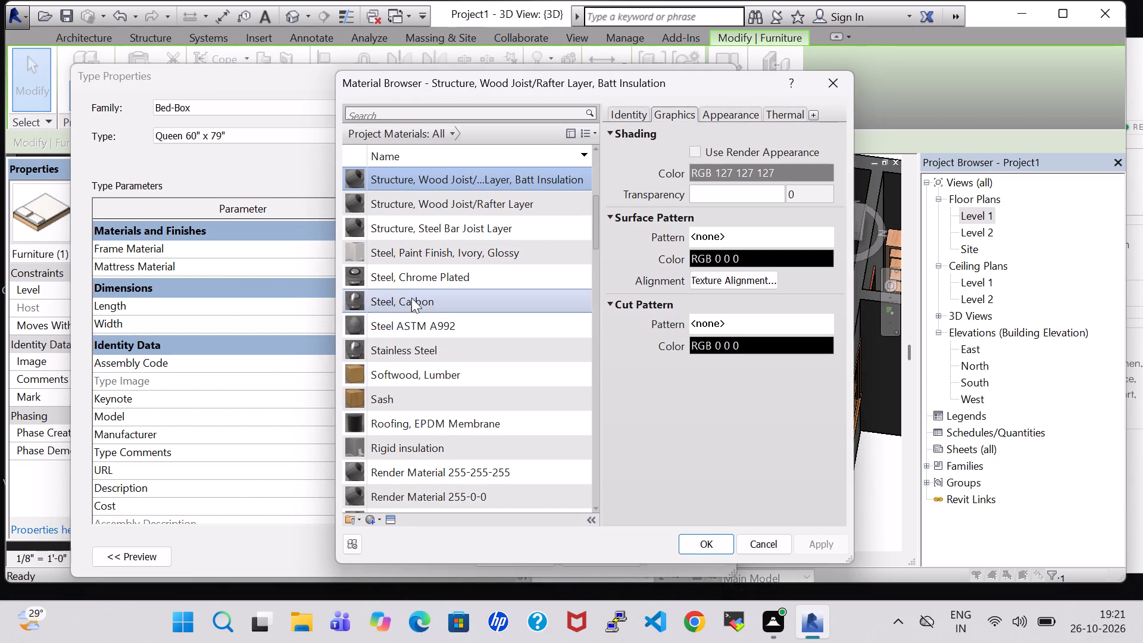
left_click(395, 395)
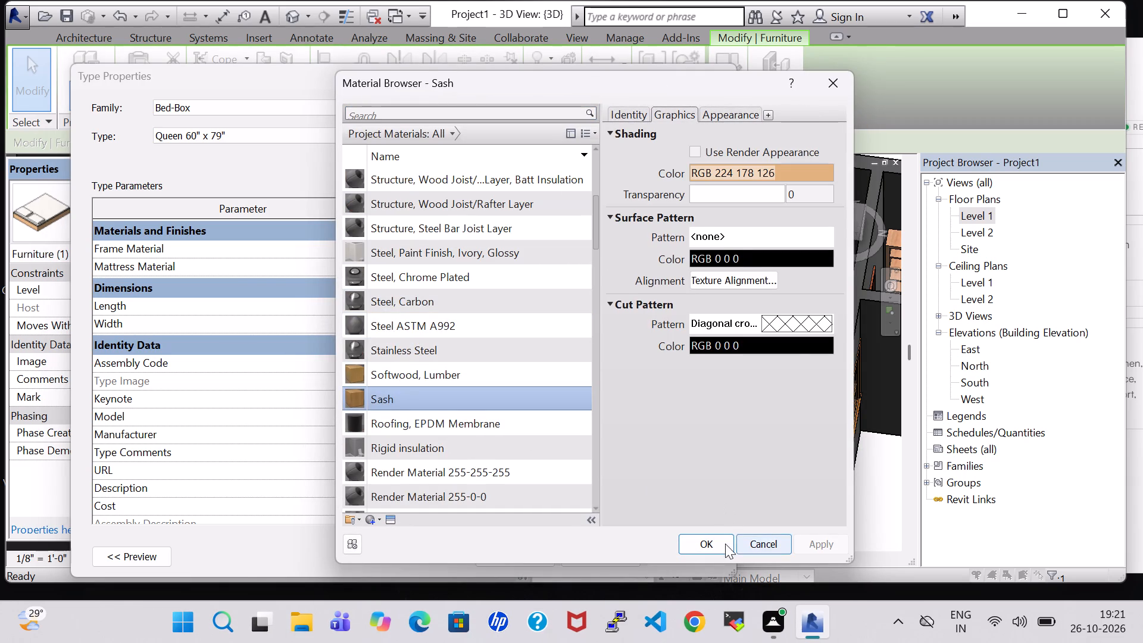
left_click(725, 544)
left_click(528, 555)
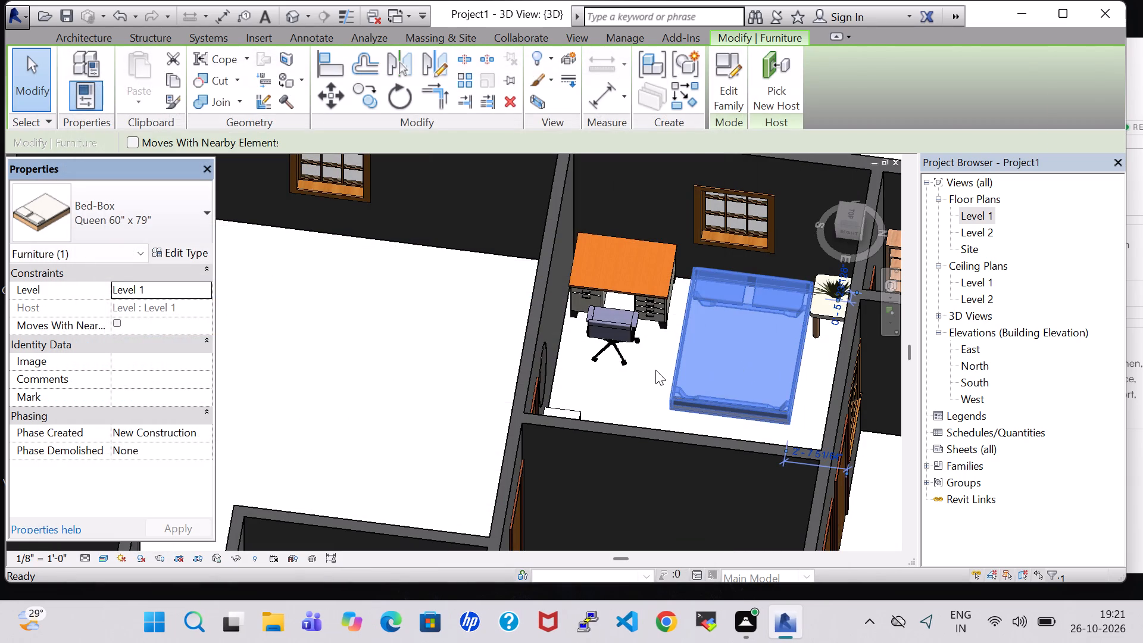
left_click(655, 370)
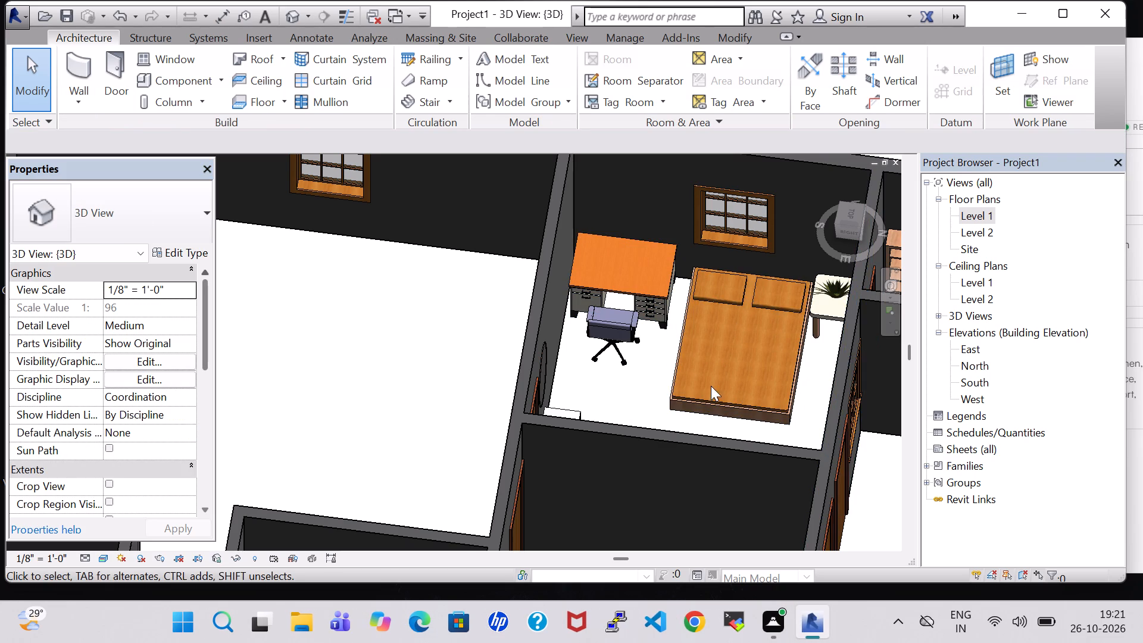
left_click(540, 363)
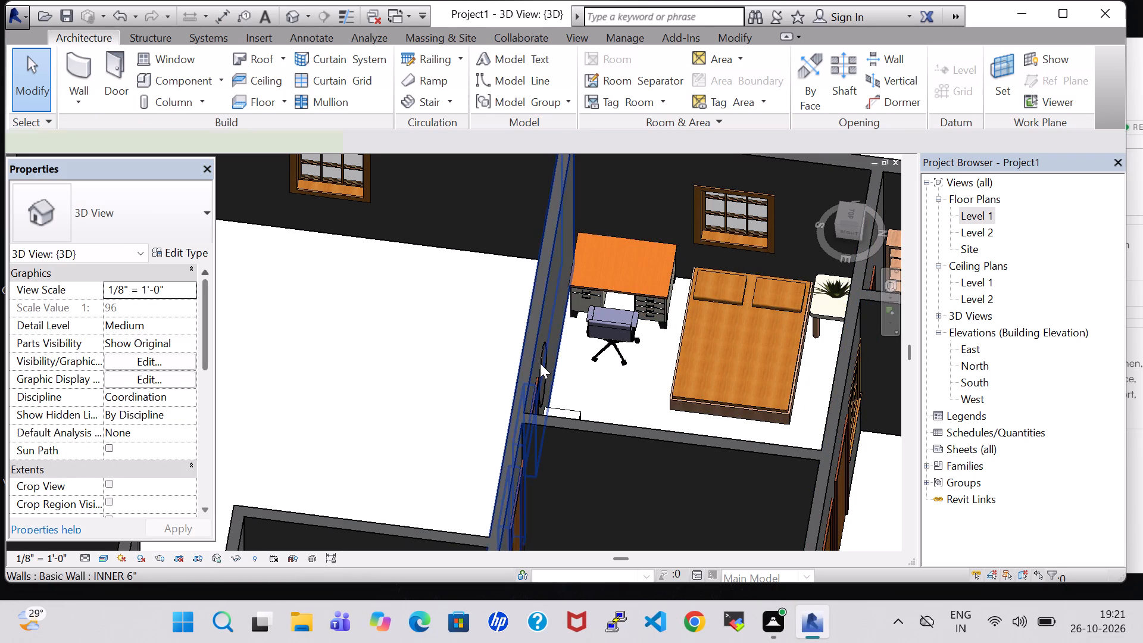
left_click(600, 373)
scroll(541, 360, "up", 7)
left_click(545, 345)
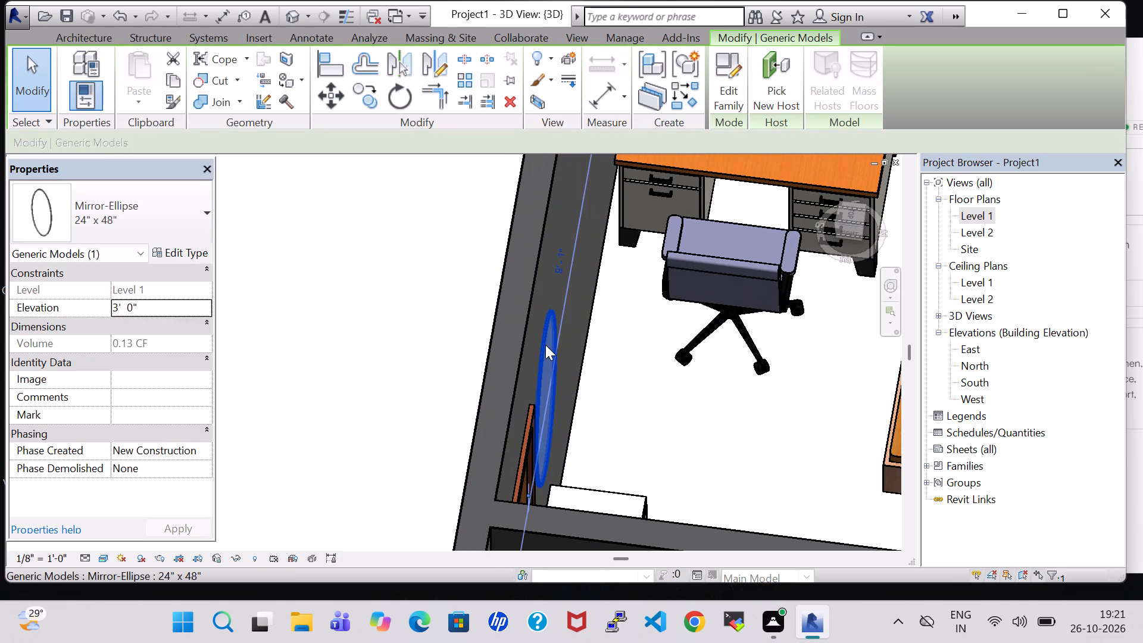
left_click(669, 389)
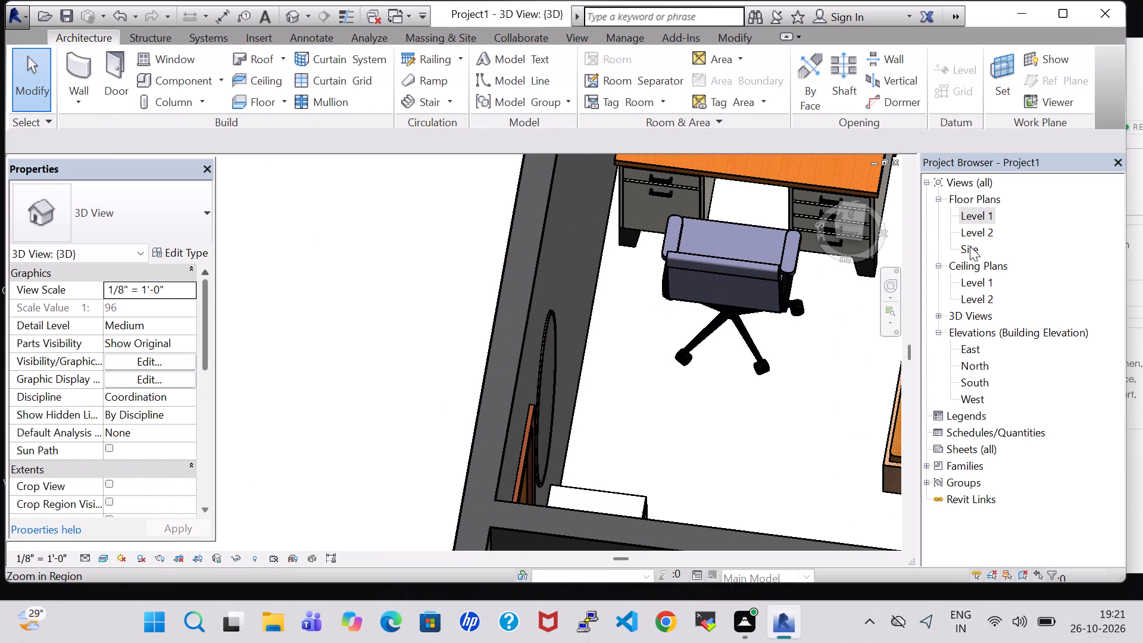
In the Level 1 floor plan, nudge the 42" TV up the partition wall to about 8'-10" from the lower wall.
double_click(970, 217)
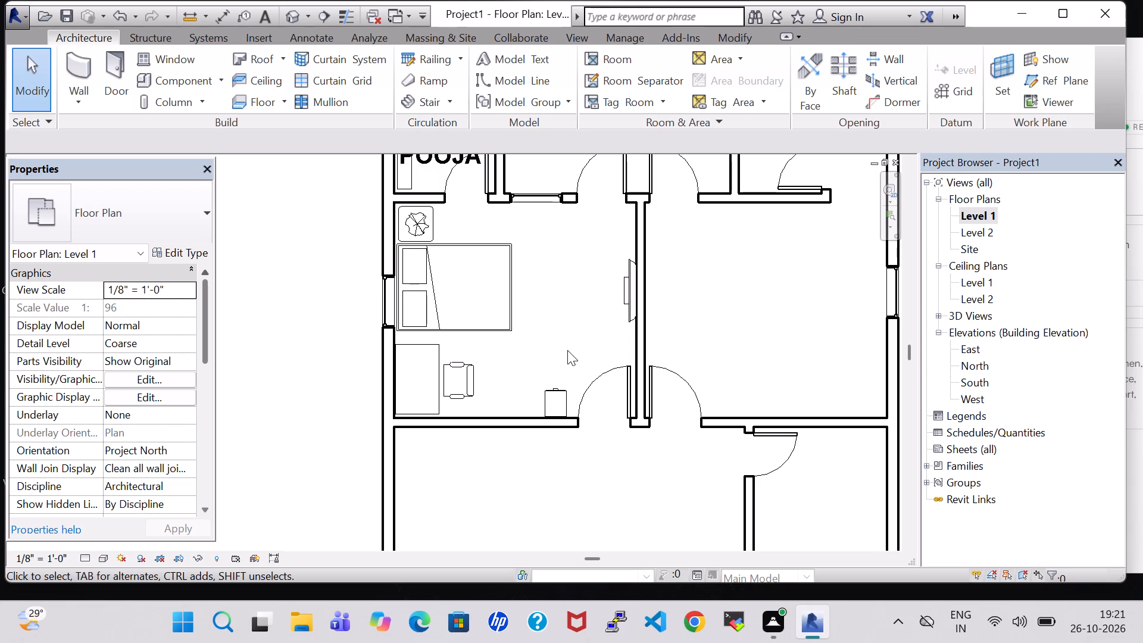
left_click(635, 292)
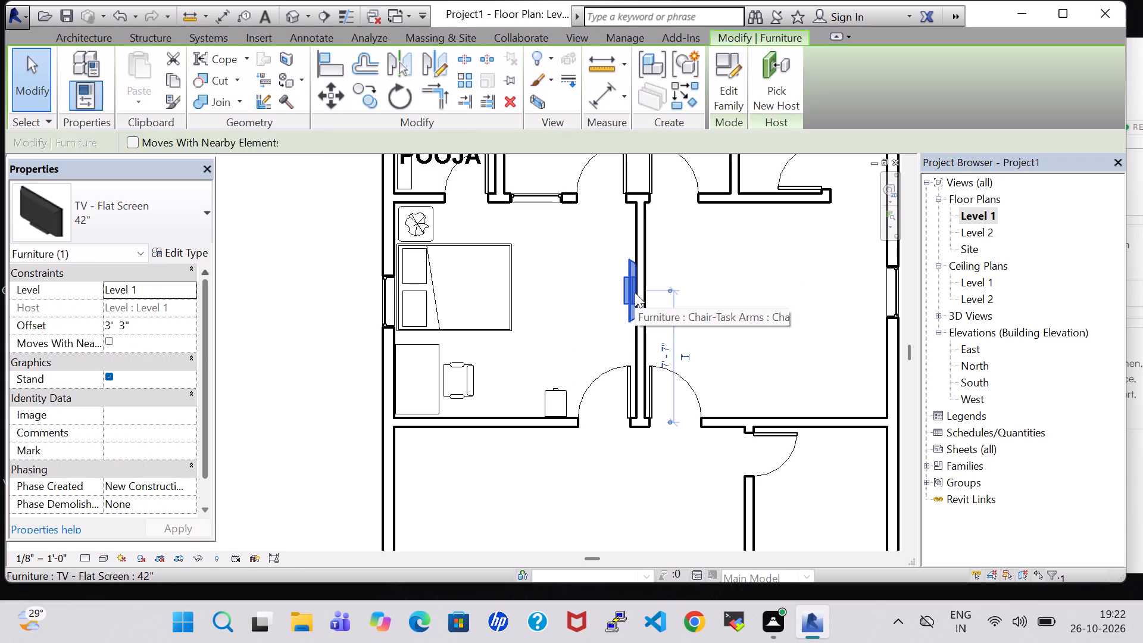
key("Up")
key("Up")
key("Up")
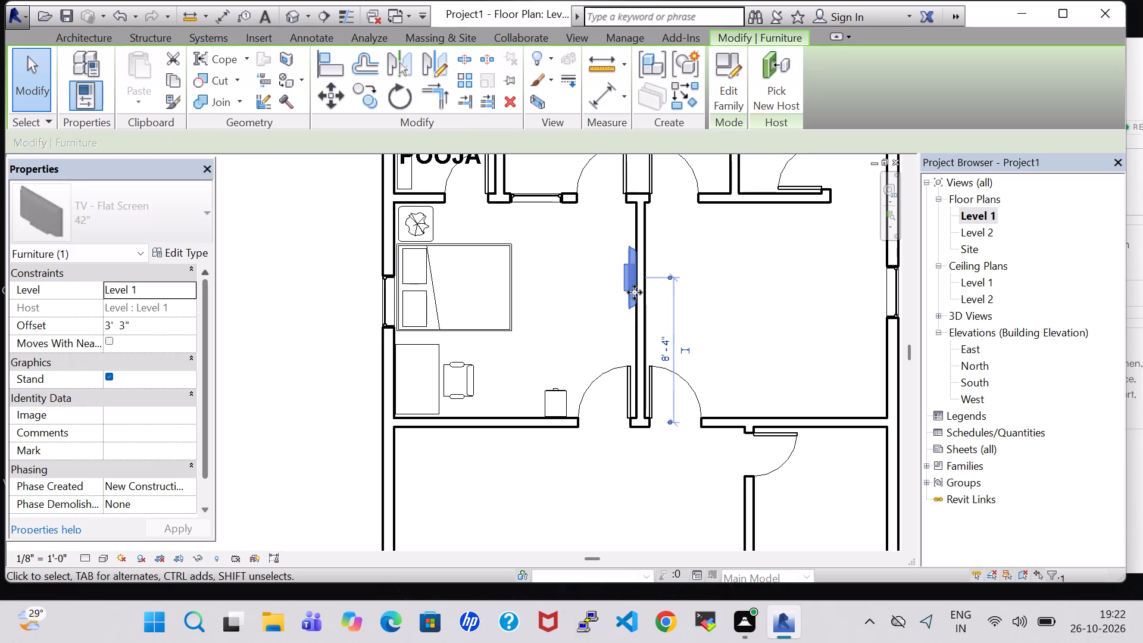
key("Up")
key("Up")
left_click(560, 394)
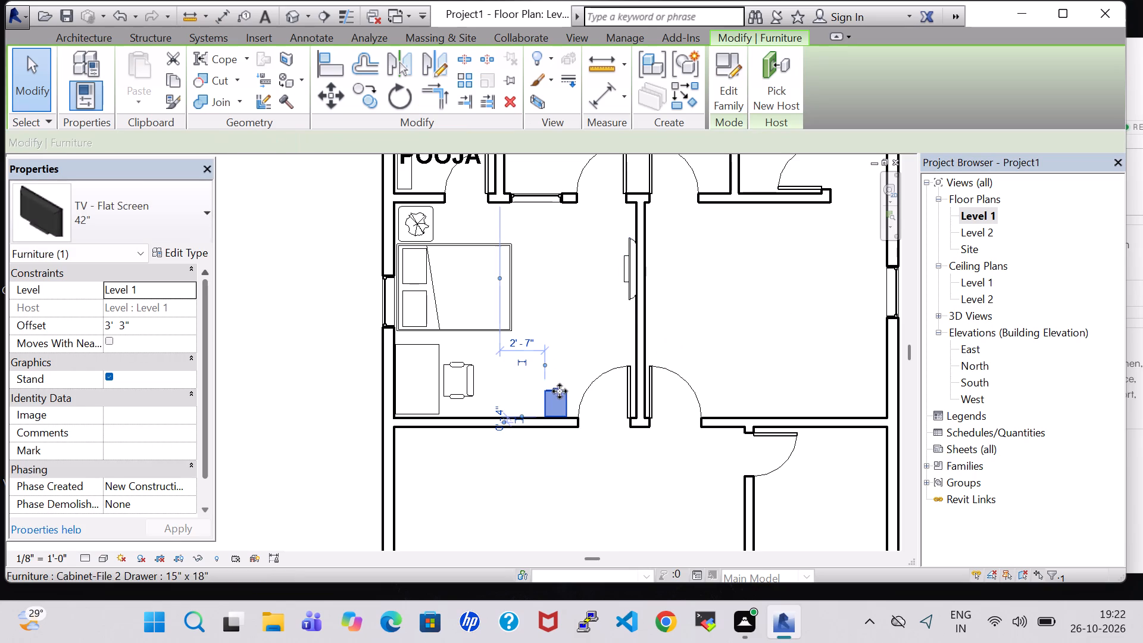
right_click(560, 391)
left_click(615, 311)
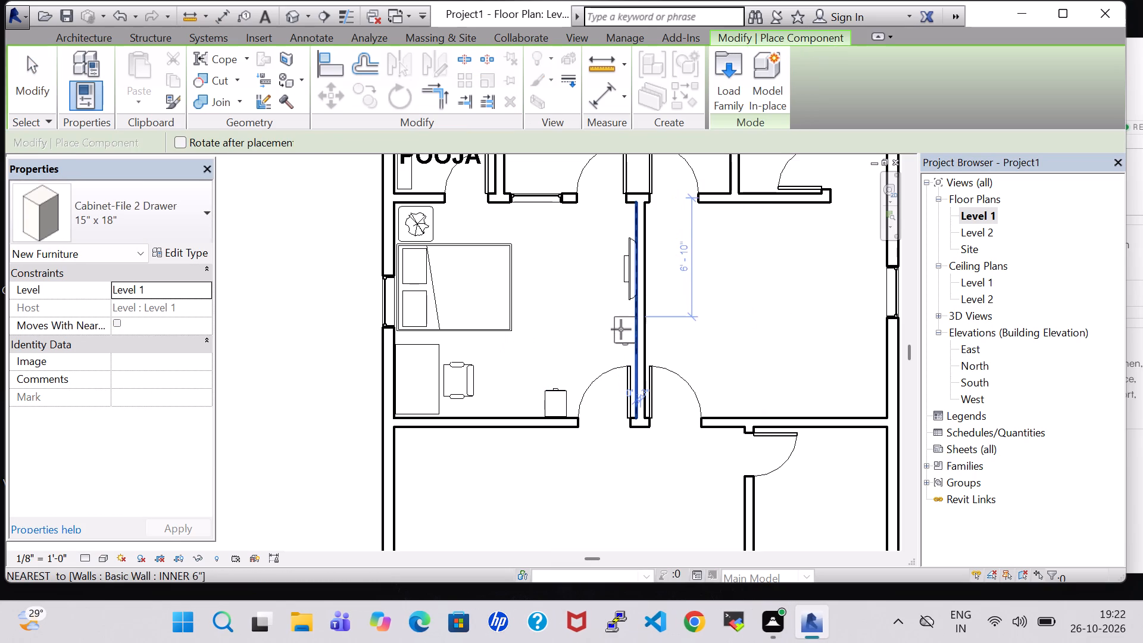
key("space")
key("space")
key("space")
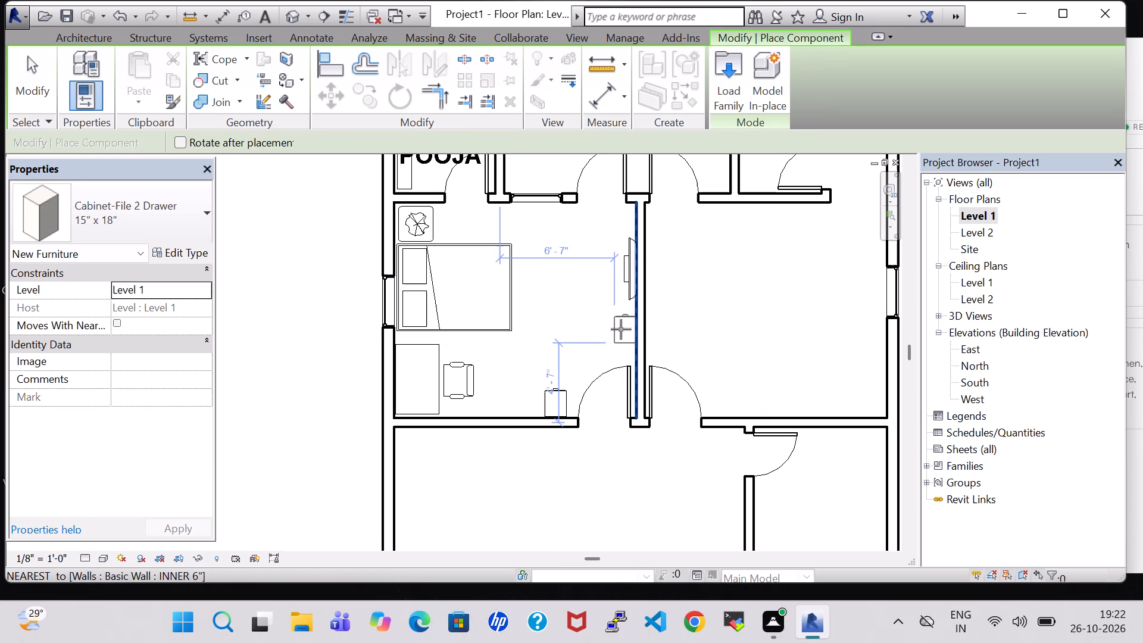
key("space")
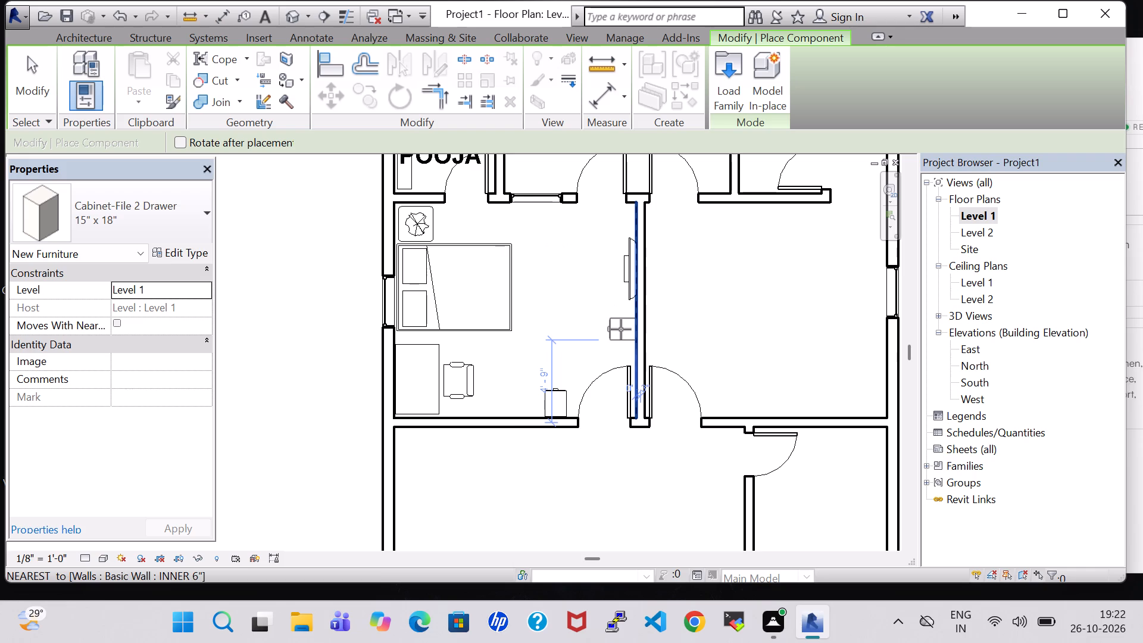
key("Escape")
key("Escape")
Nudge the 42" TV down the partition wall to about 6'-10" from the lower wall.
left_click(624, 290)
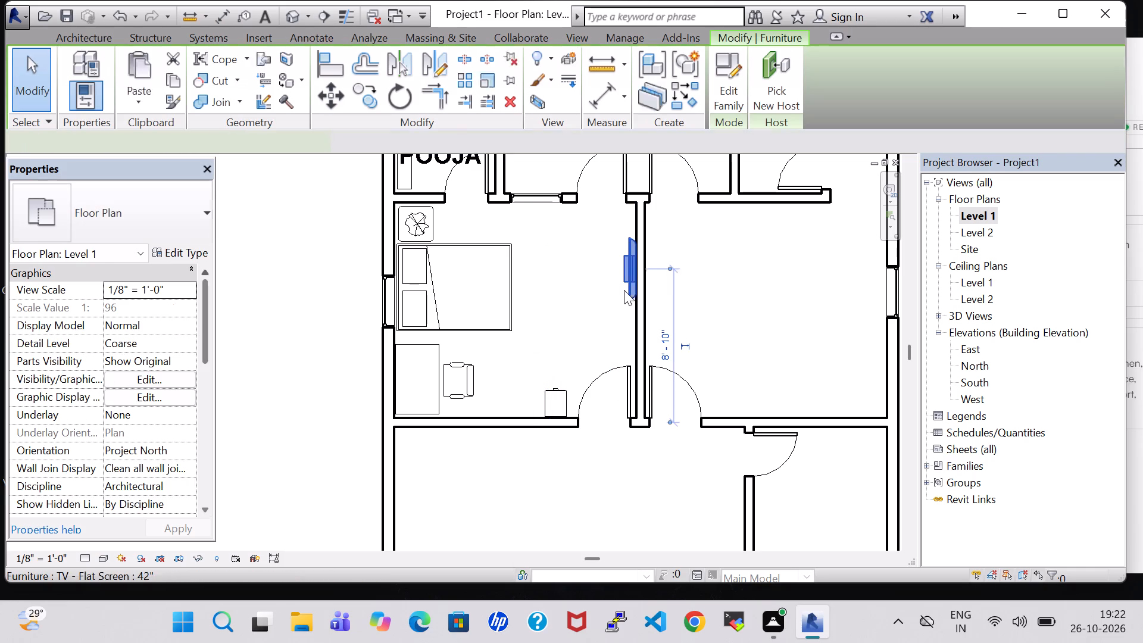
key("Down")
key("Down")
key("Down")
key("Down")
key("Down")
key("Down")
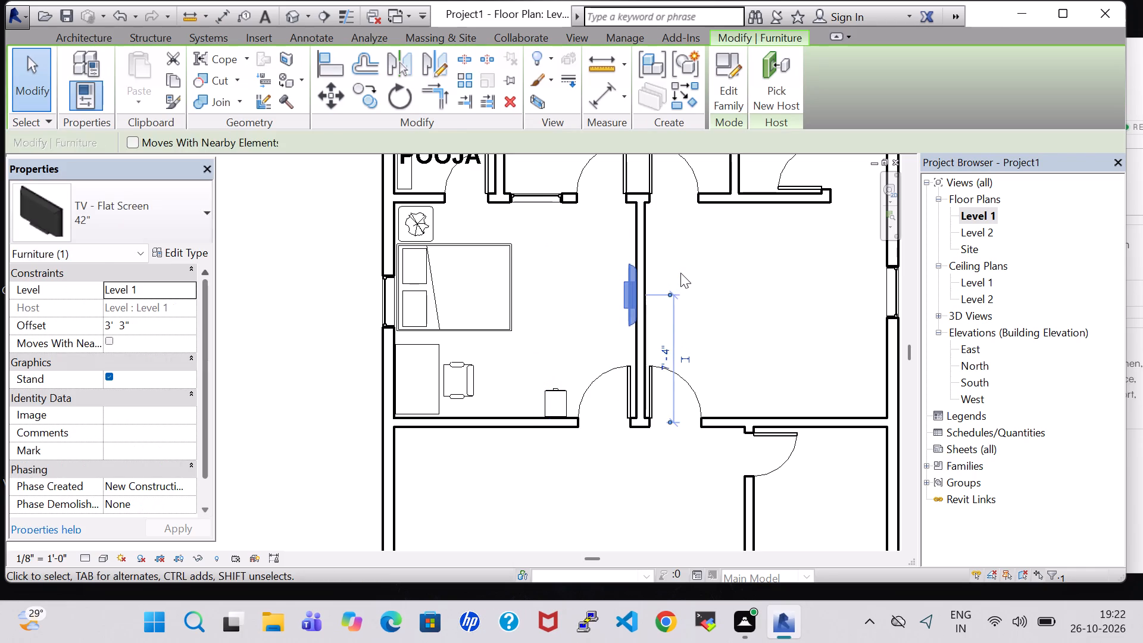
key("Down")
key("Down")
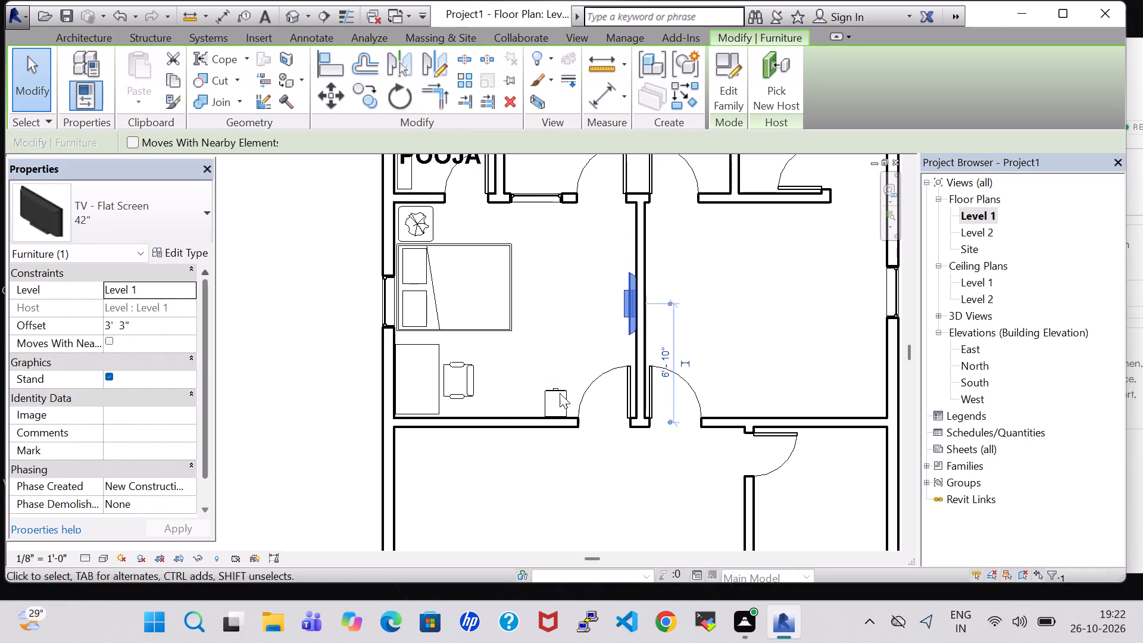
Place another 15" x 18" two-drawer file cabinet against the partition wall above the TV, rotated to face the bed.
left_click(538, 388)
right_click(547, 388)
left_click(611, 321)
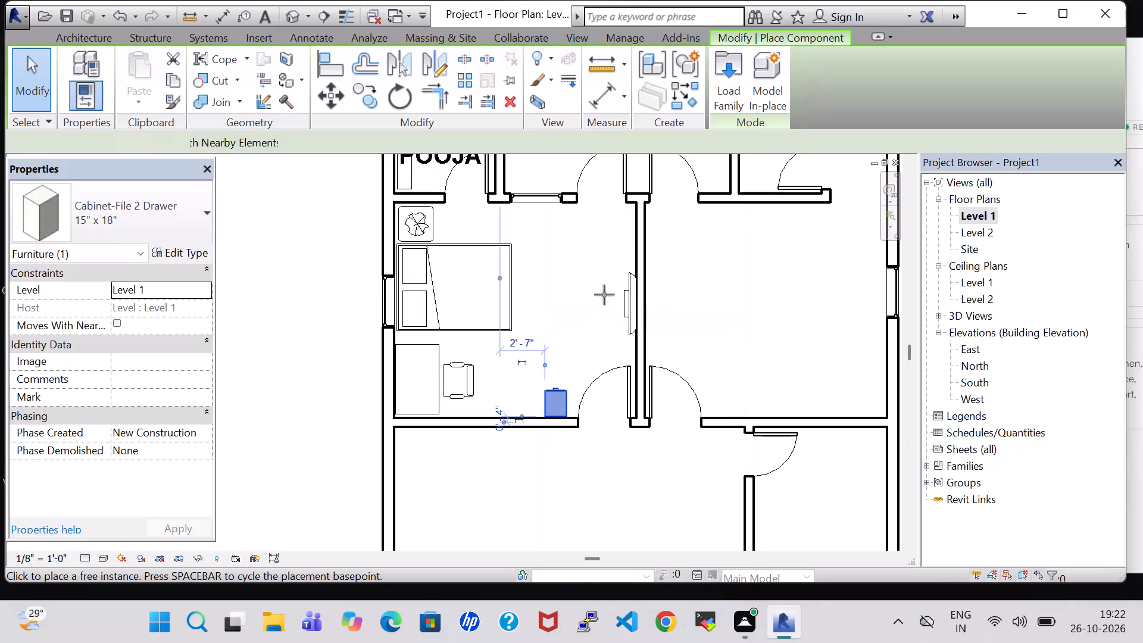
key("space")
key("space")
key("space")
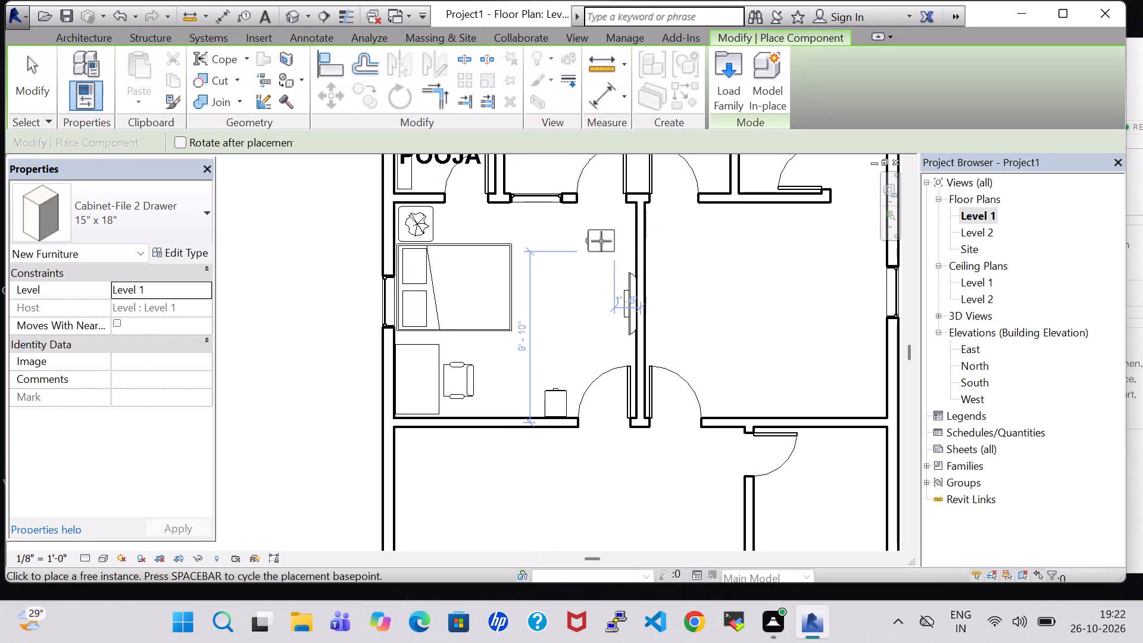
scroll(623, 241, "up", 6)
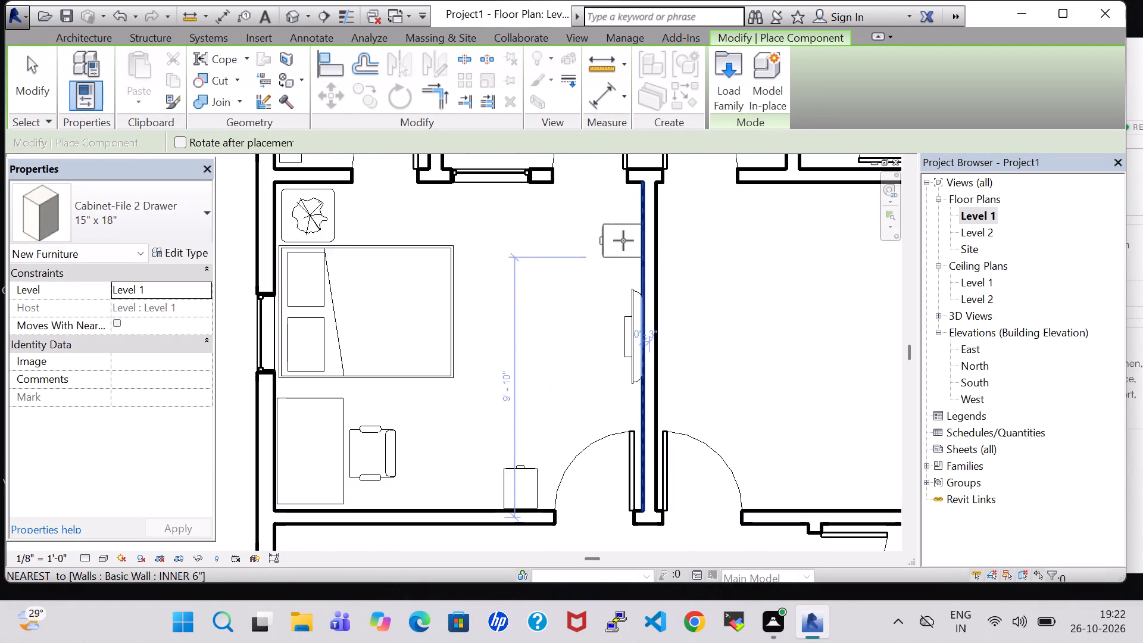
scroll(623, 241, "up", 1)
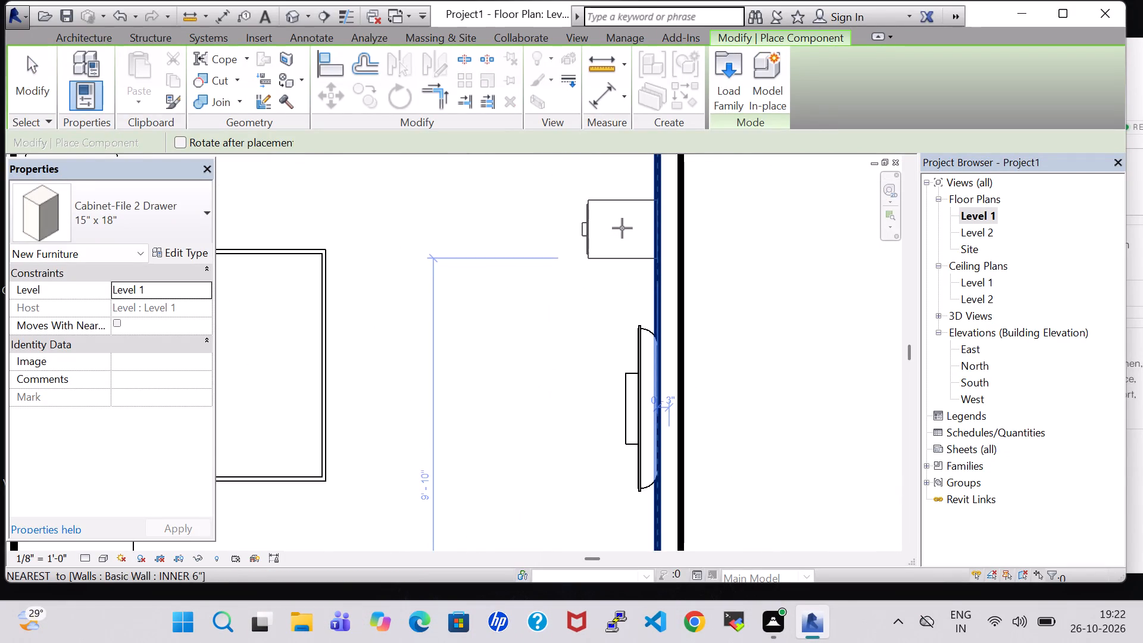
left_click(623, 210)
key("Escape")
key("Escape")
Delete the two-drawer file cabinet standing against the bedroom's lower wall beside the door.
scroll(591, 327, "down", 5)
left_click(507, 475)
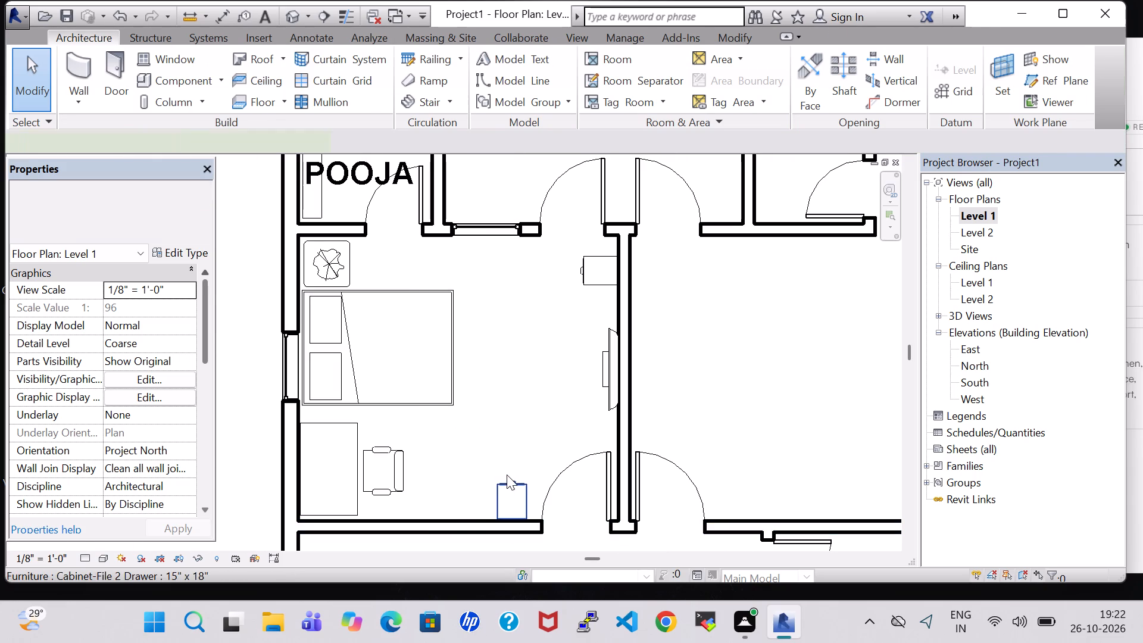
key("Delete")
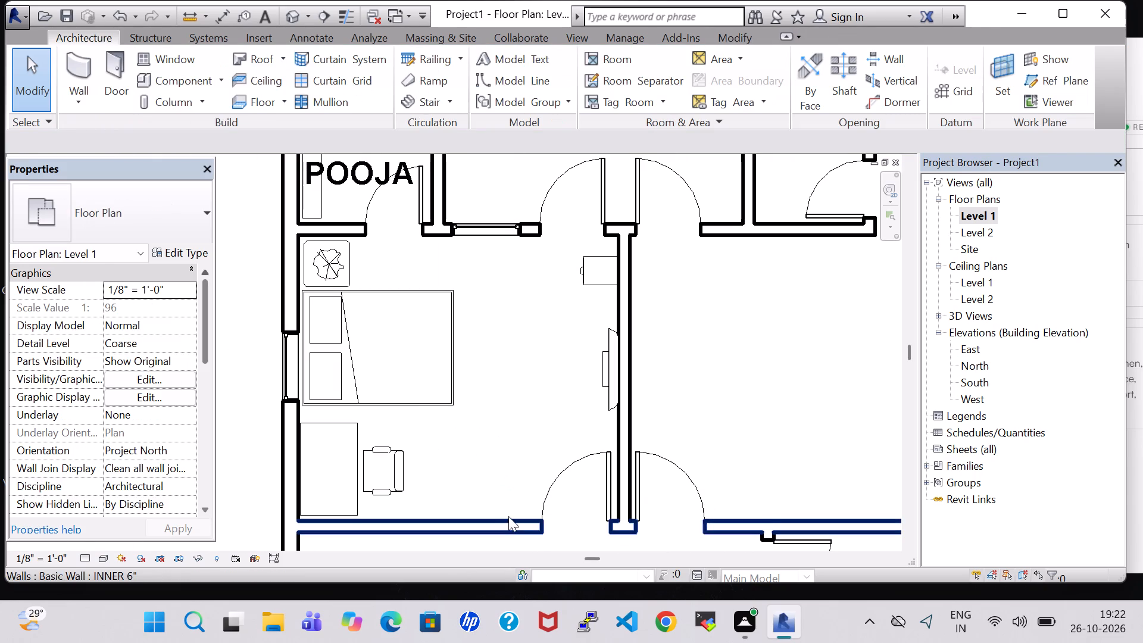
Place another 24" x 48" Mirror-Ellipse on the partition wall behind the file cabinet, using the lower wall's mirror as the source.
scroll(508, 520, "up", 9)
left_click(508, 520)
right_click(508, 520)
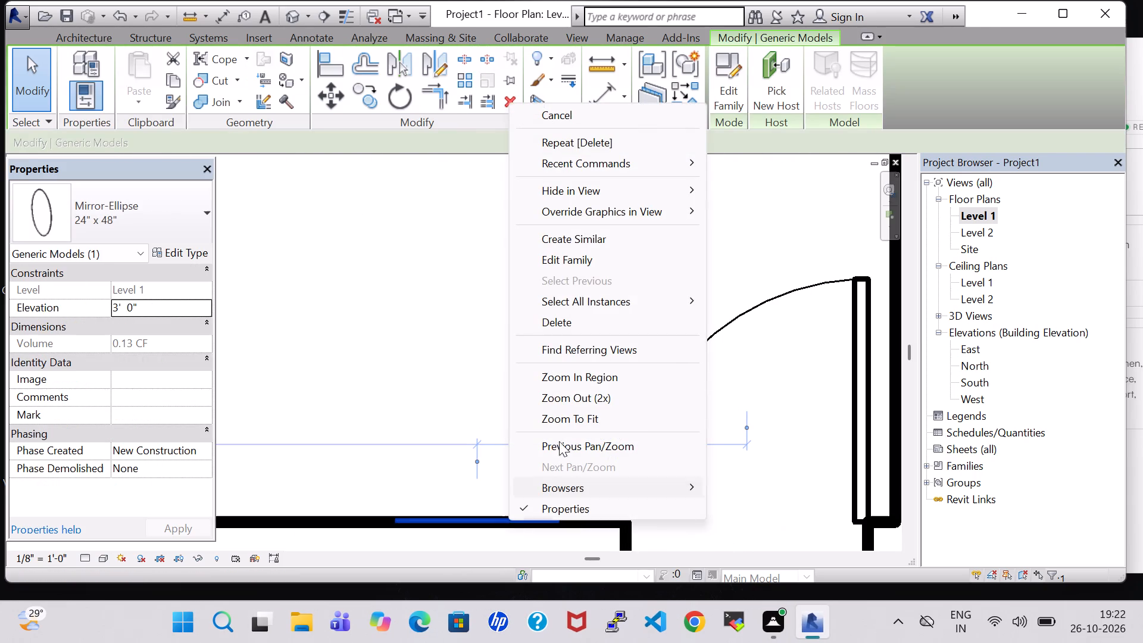
left_click(605, 244)
scroll(607, 244, "down", 7)
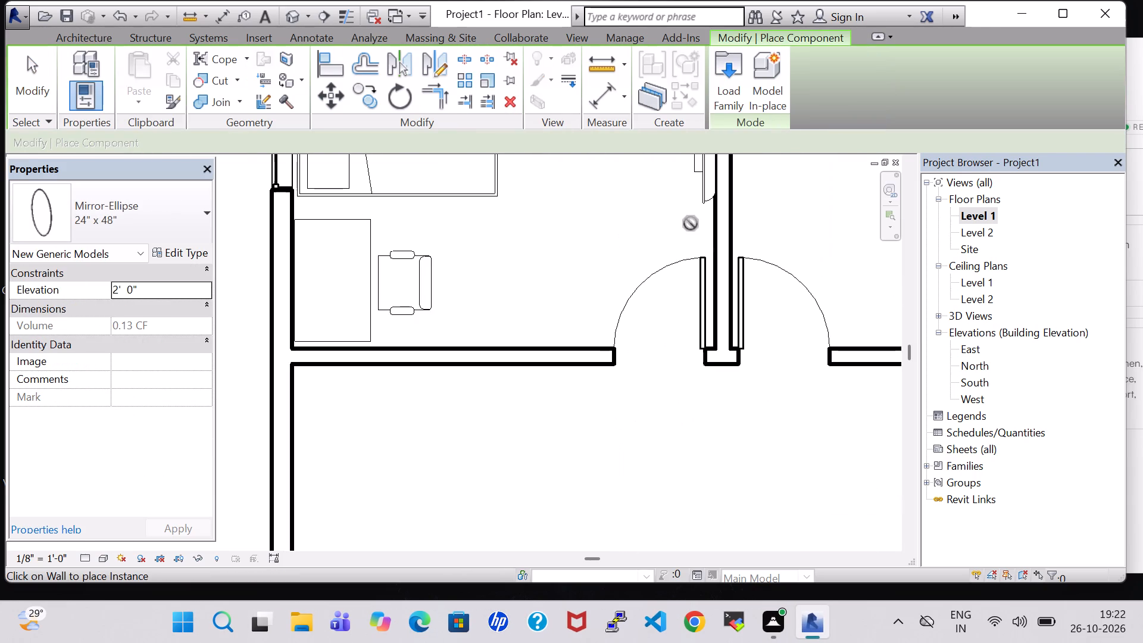
middle_click_drag(793, 221, 762, 366)
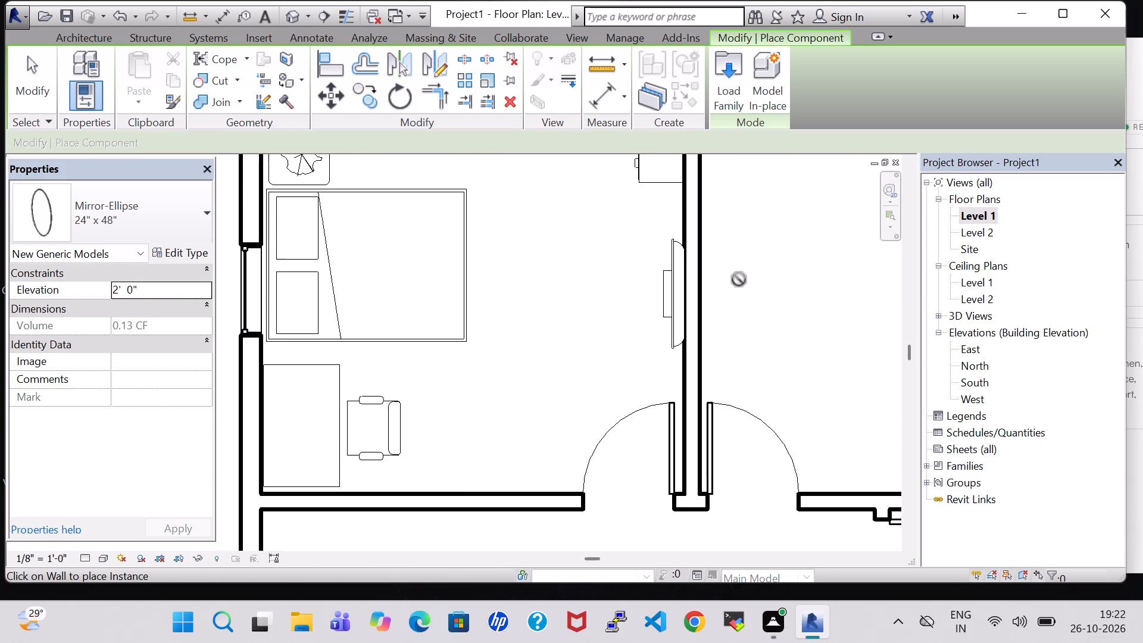
middle_click_drag(739, 279, 740, 433)
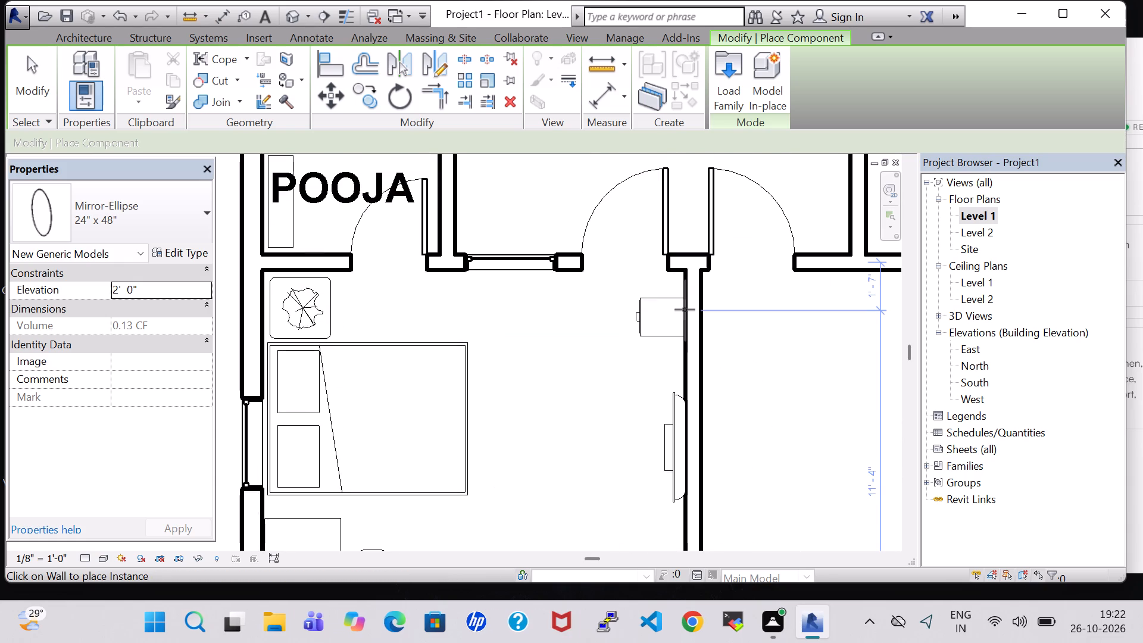
scroll(685, 310, "up", 9)
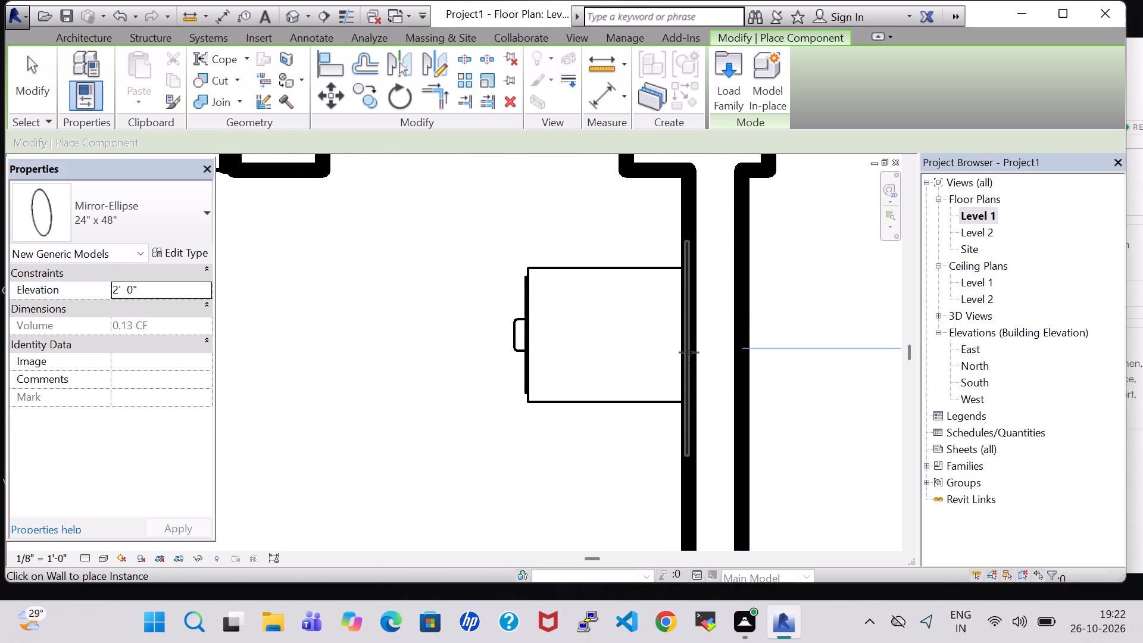
left_click(689, 352)
key("Escape")
key("Escape")
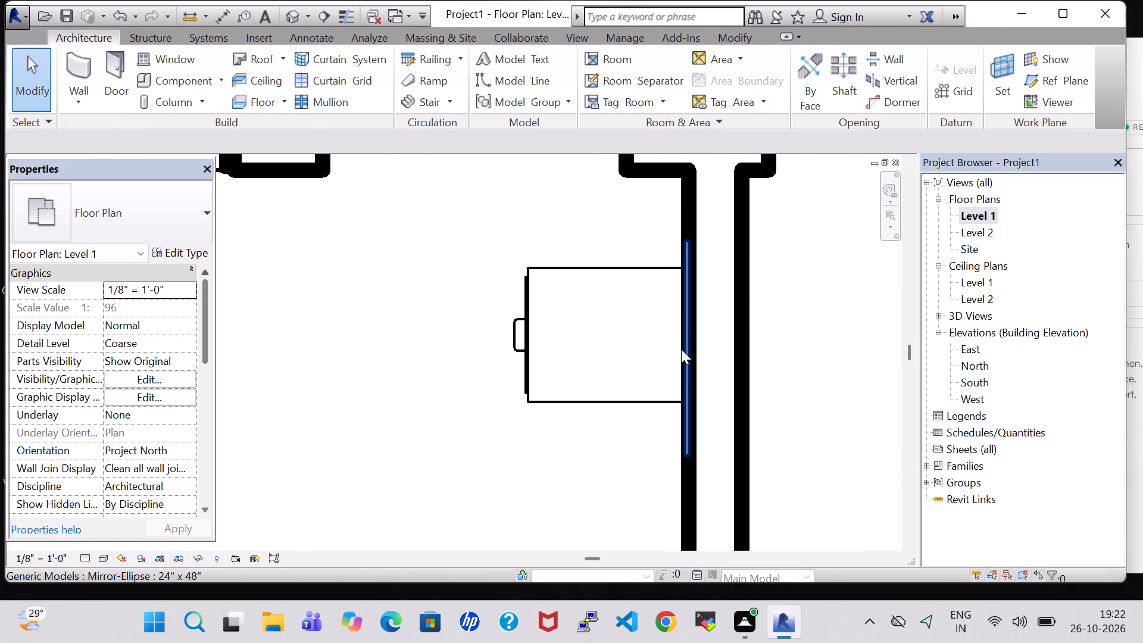
Set the elevation of the mirror behind the file cabinet to 3' 0".
left_click(689, 352)
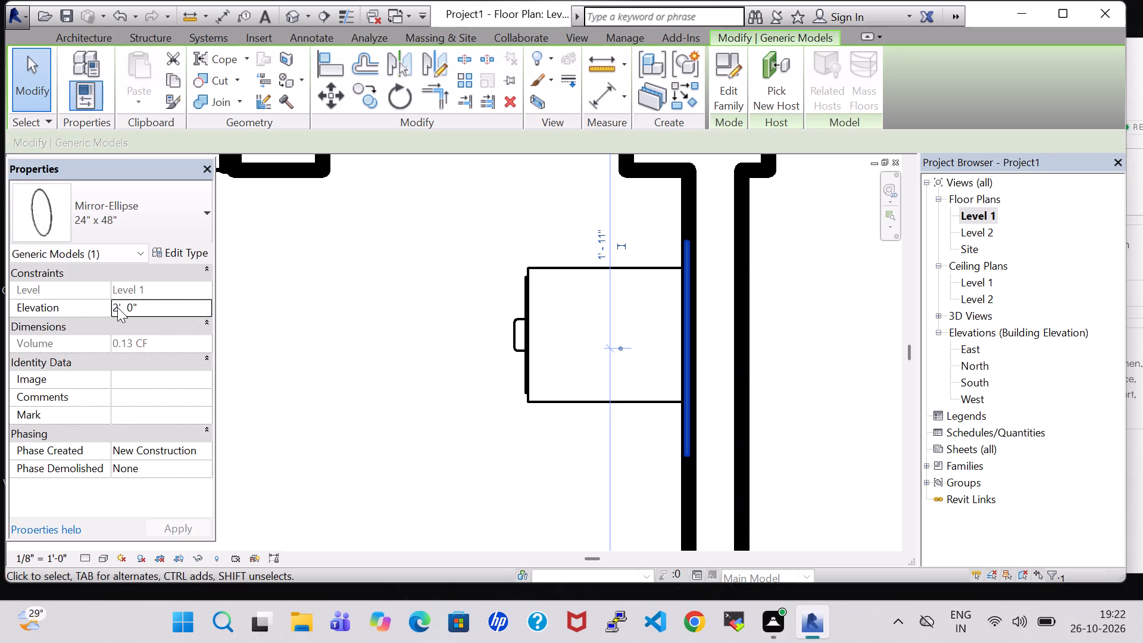
left_click(117, 307)
left_click(117, 307)
key("BackSpace")
key("3")
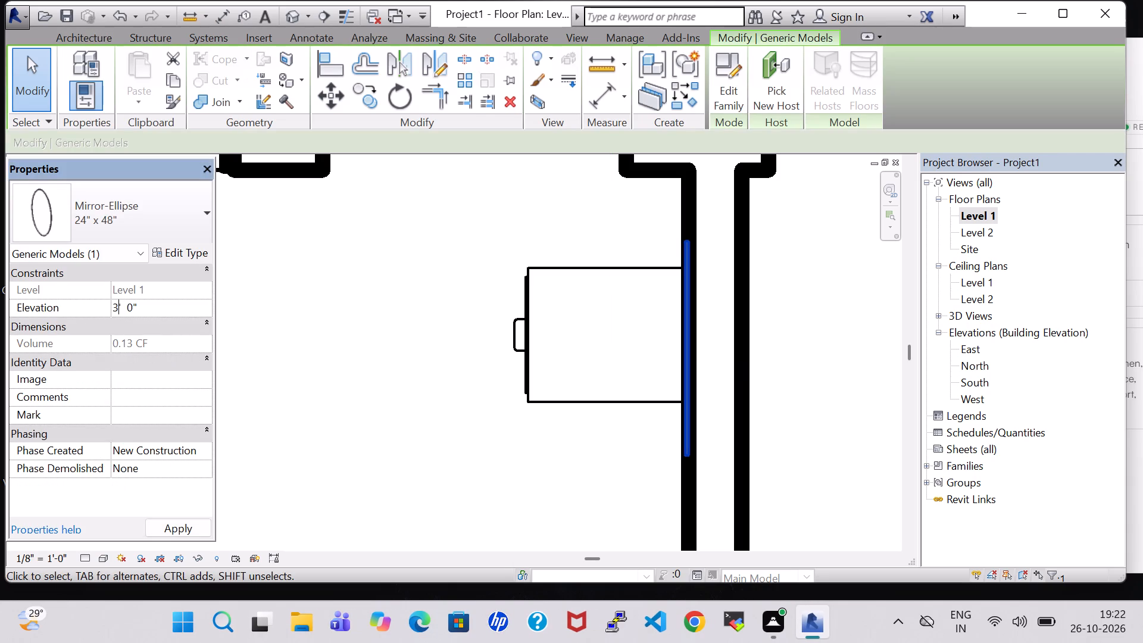
left_click(463, 404)
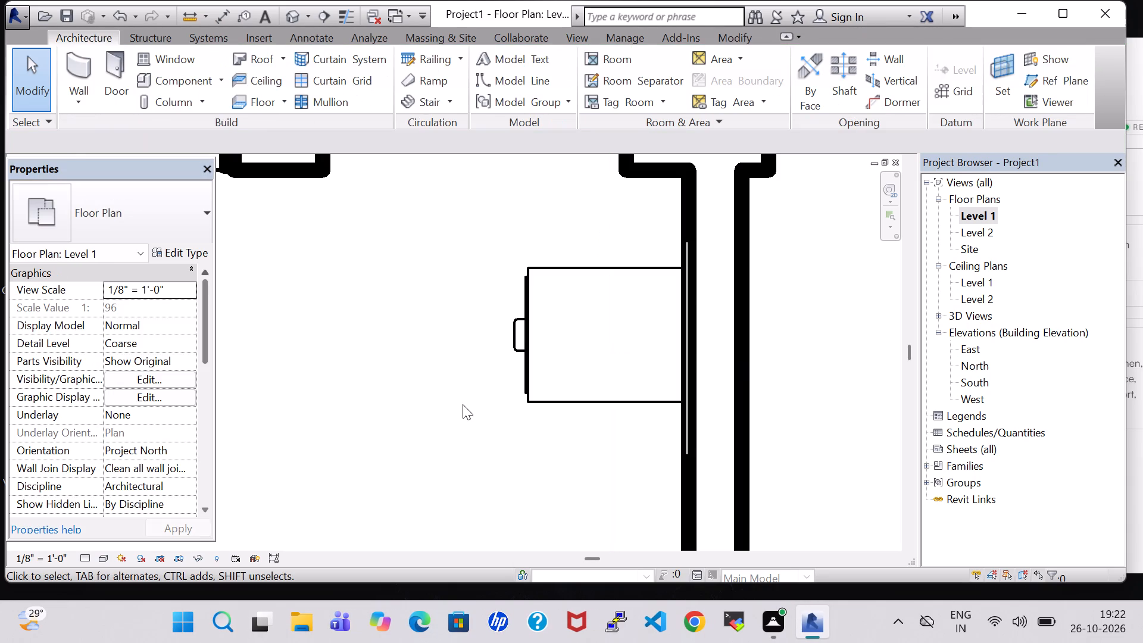
Delete the original 24" x 48" elliptical mirror from the bedroom's lower wall beside the door.
scroll(445, 399, "down", 10)
middle_click(435, 390)
middle_click_drag(435, 390, 438, 220)
scroll(455, 304, "up", 7)
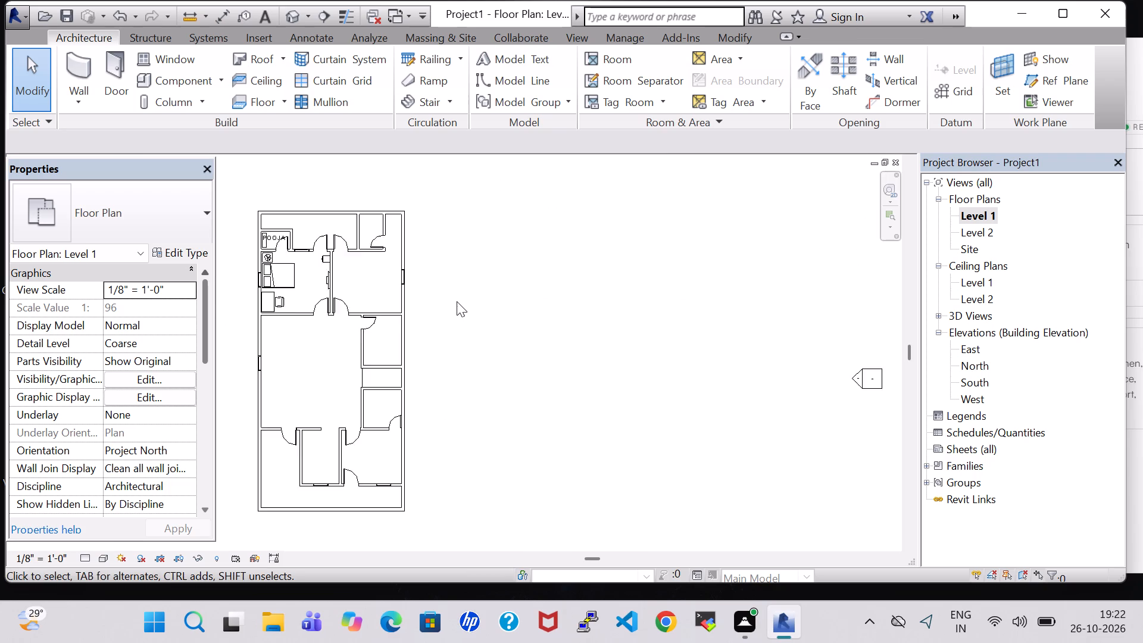
scroll(457, 301, "up", 4)
scroll(378, 332, "up", 1)
middle_click_drag(378, 332, 445, 342)
scroll(535, 385, "up", 1)
middle_click_drag(535, 385, 865, 414)
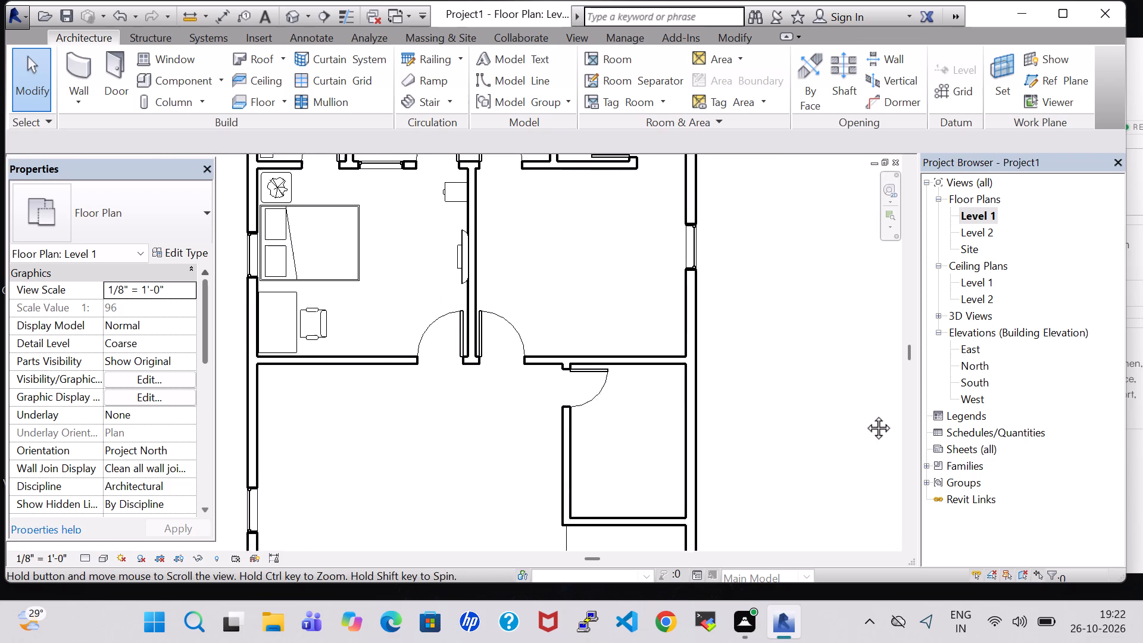
middle_click_drag(865, 414, 867, 416)
scroll(408, 386, "up", 6)
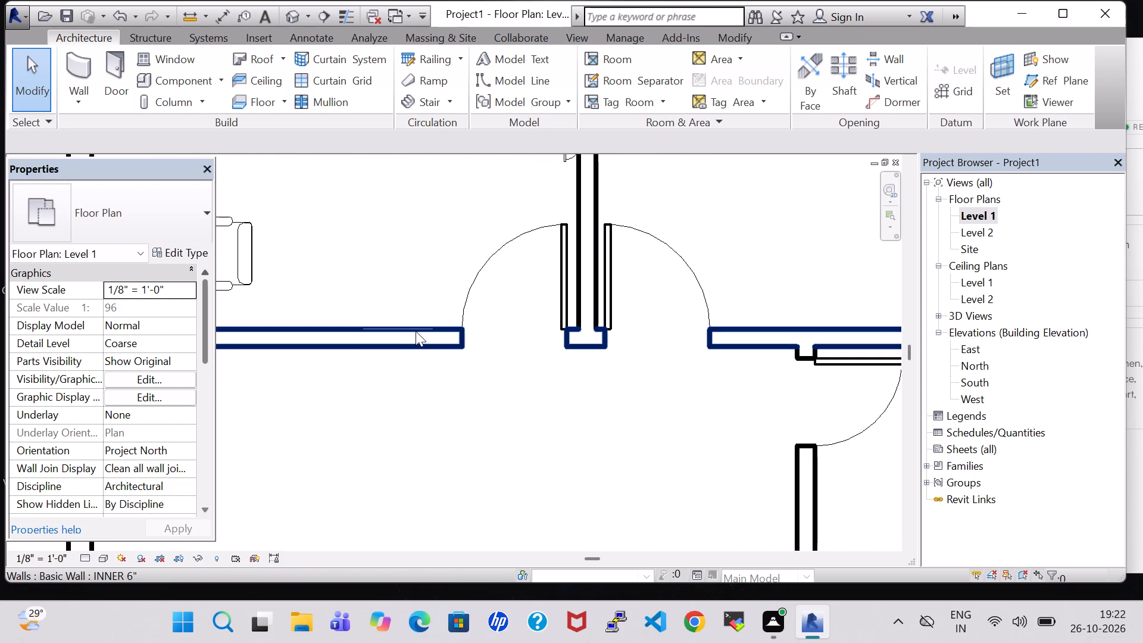
left_click(416, 331)
left_click(416, 312)
left_click(407, 328)
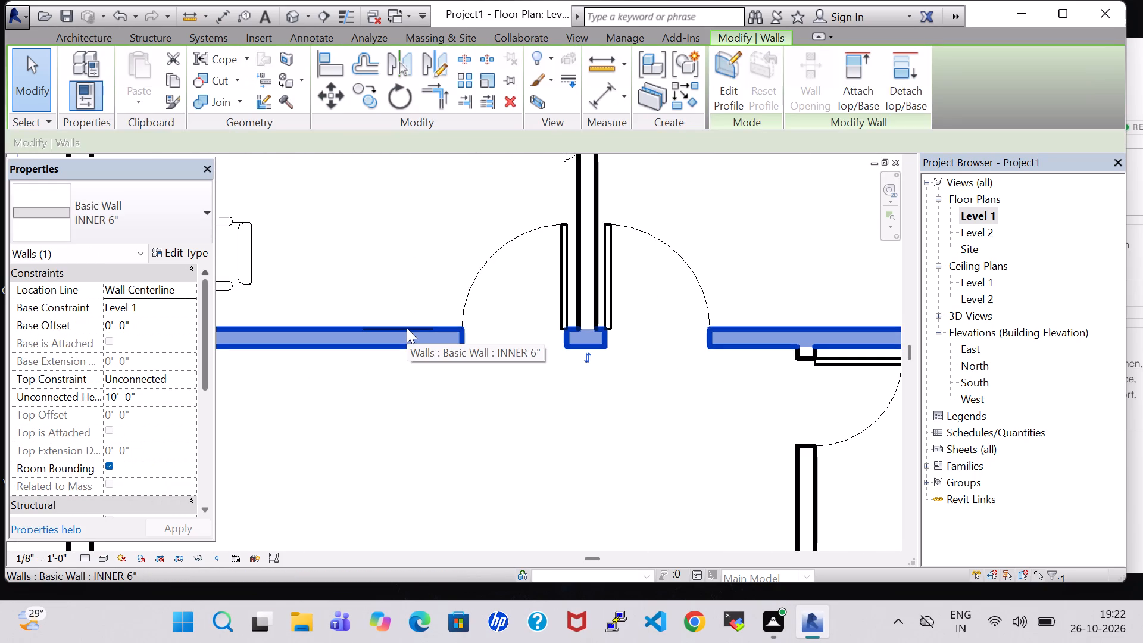
scroll(407, 288, "up", 8)
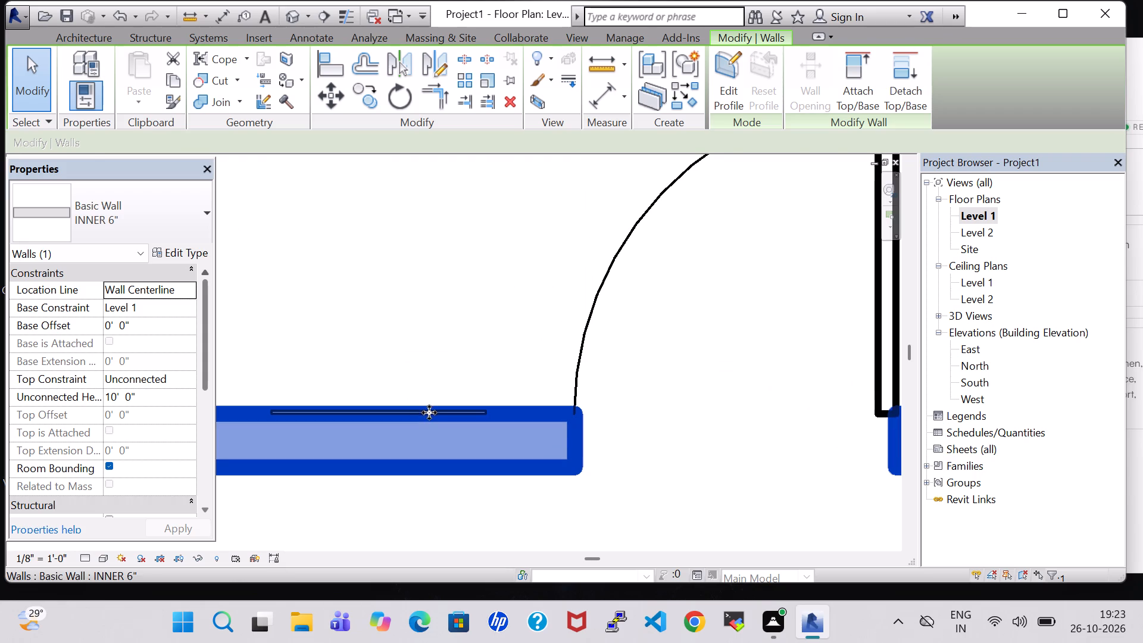
left_click(429, 413)
left_click(419, 355)
left_click(421, 413)
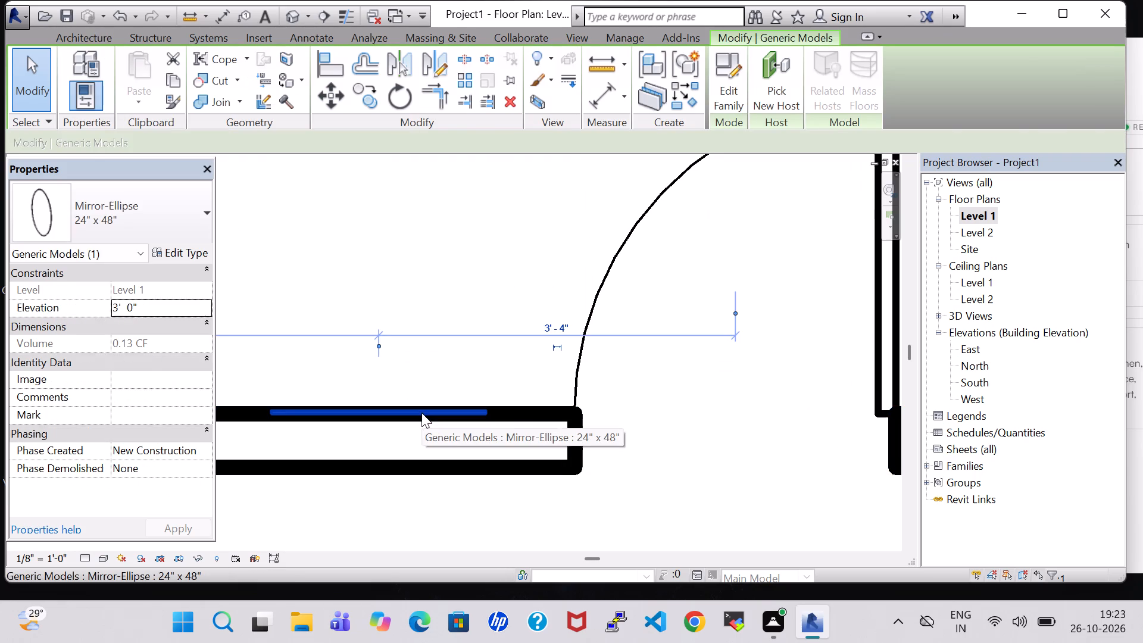
key("Delete")
Load the Dresser family from the Storage folder of the Furniture library.
scroll(432, 439, "down", 6)
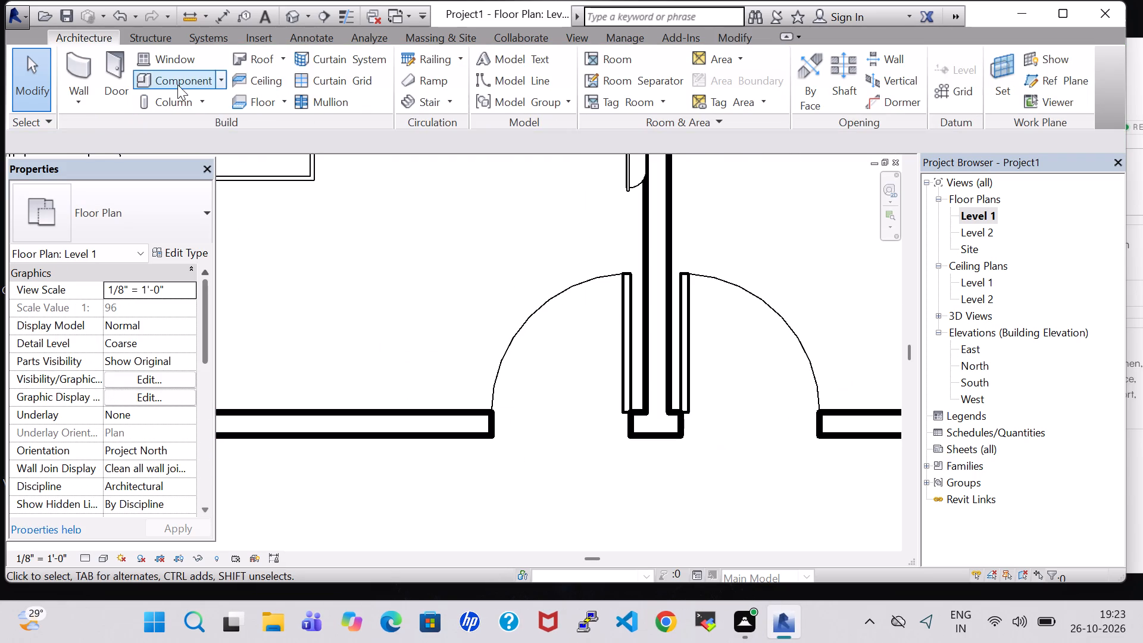
left_click(177, 80)
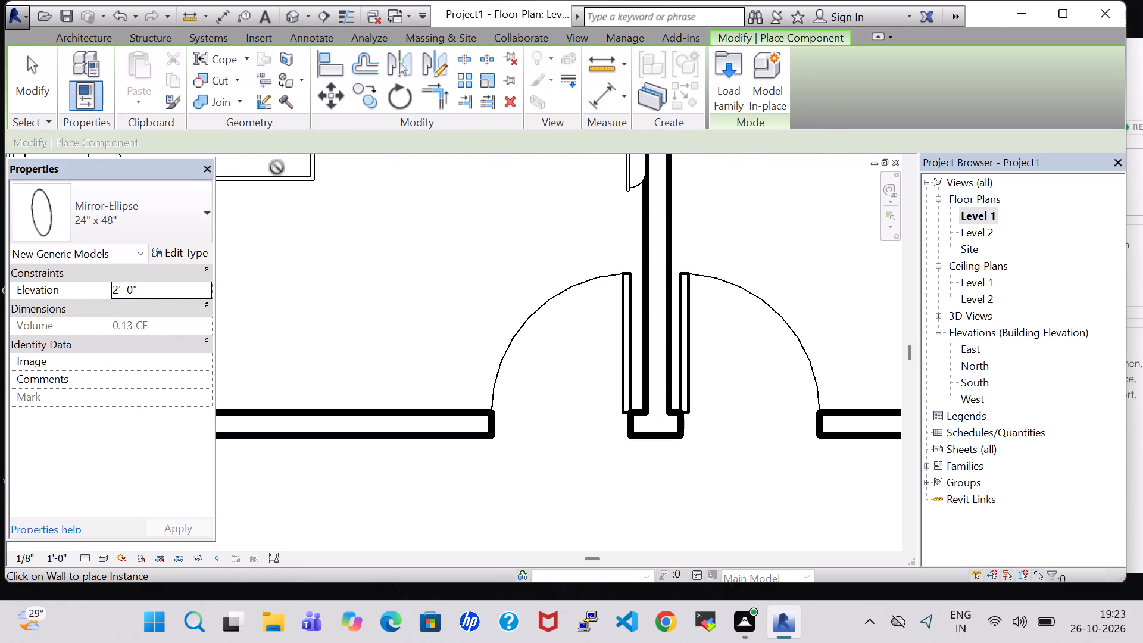
left_click(717, 83)
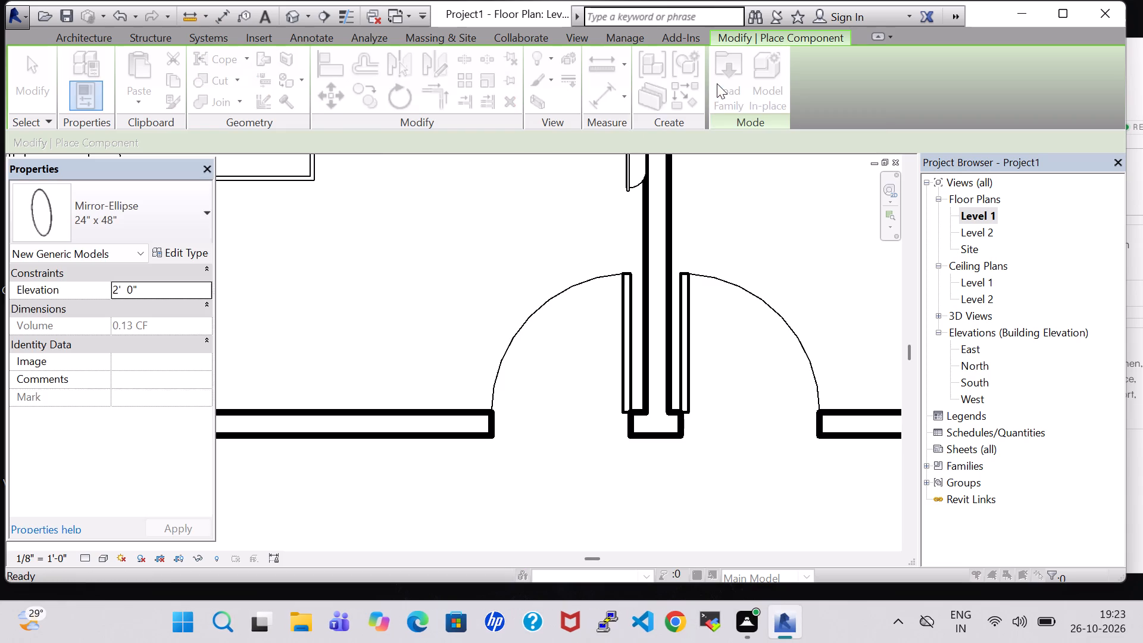
double_click(657, 392)
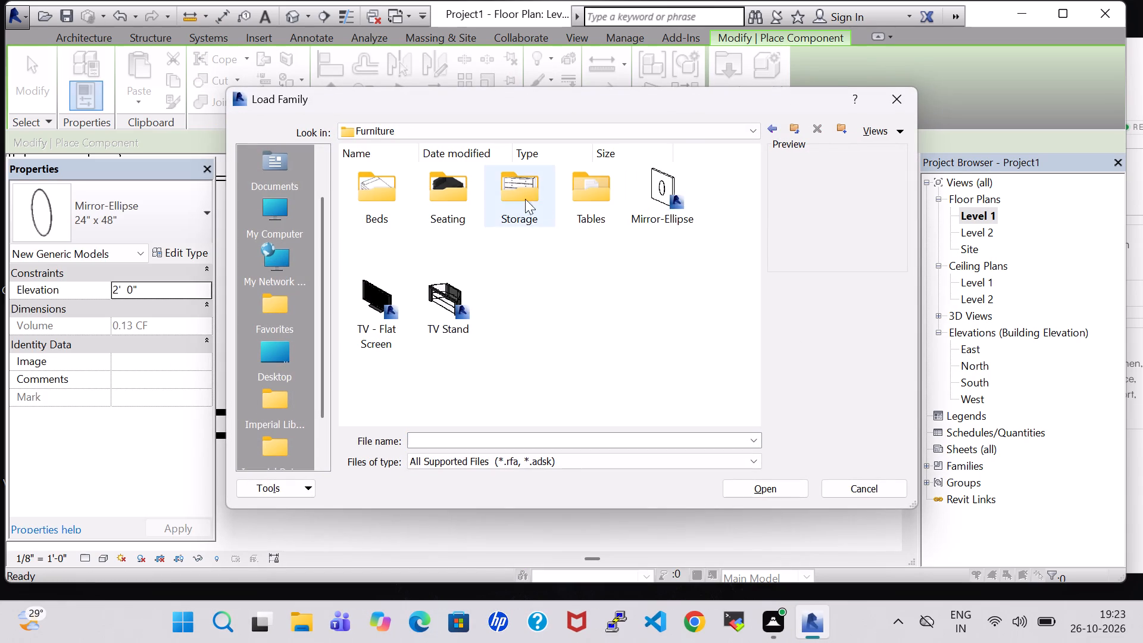
double_click(521, 199)
left_click(532, 307)
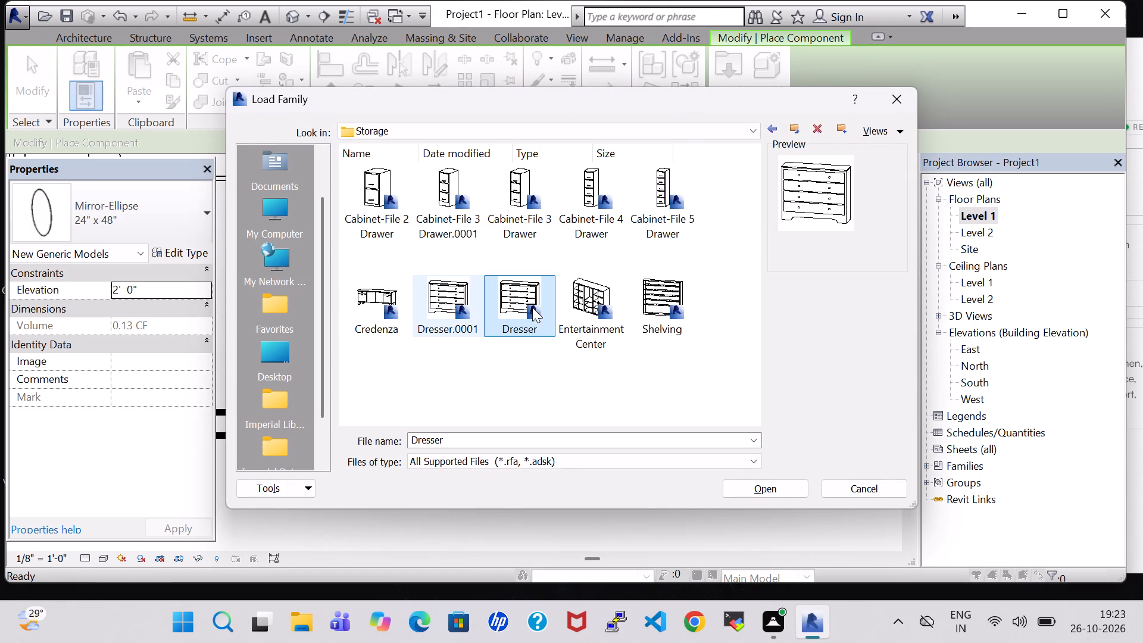
left_click(757, 486)
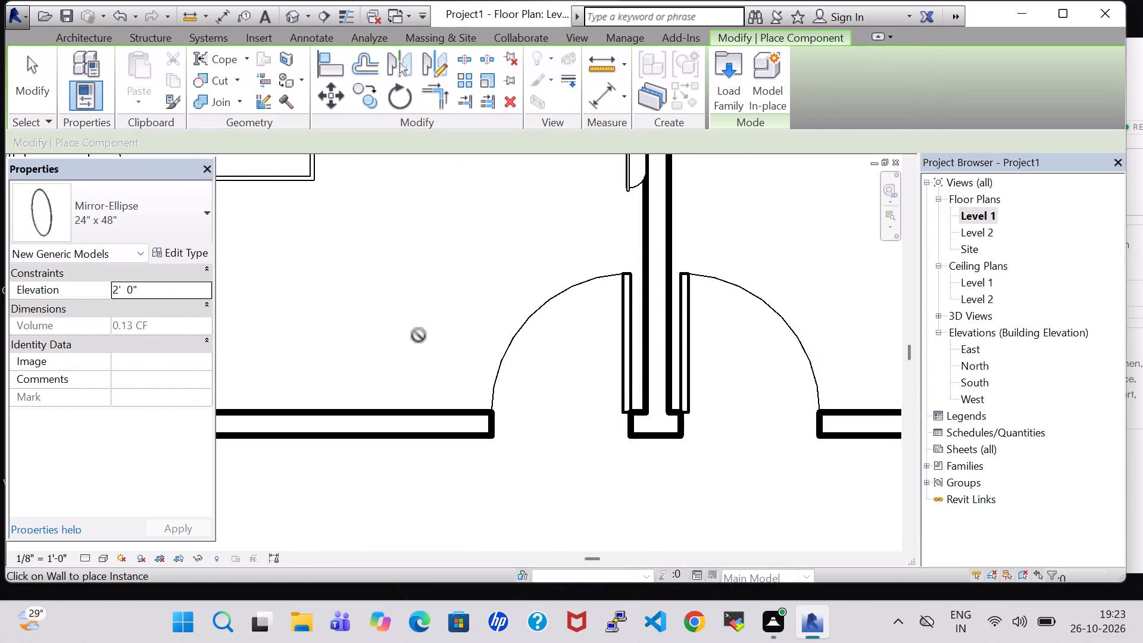
key("Escape")
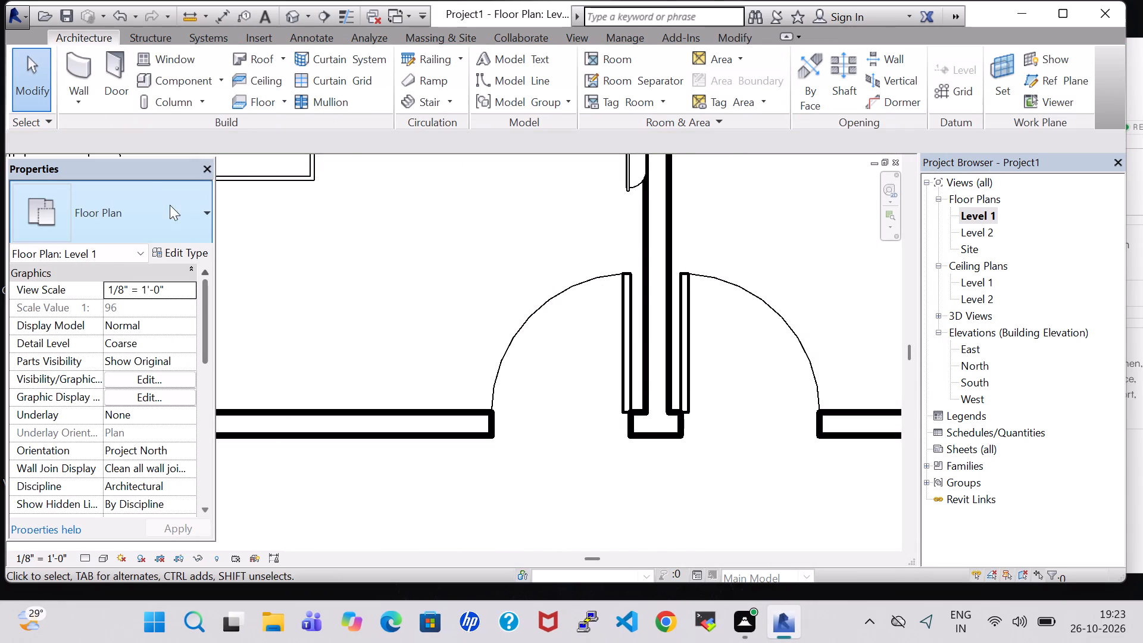
Place a 48" x 72" x 24" Dresser against the bedroom's lower wall, about 5'-0" from the partition wall.
left_click(156, 86)
left_click(147, 209)
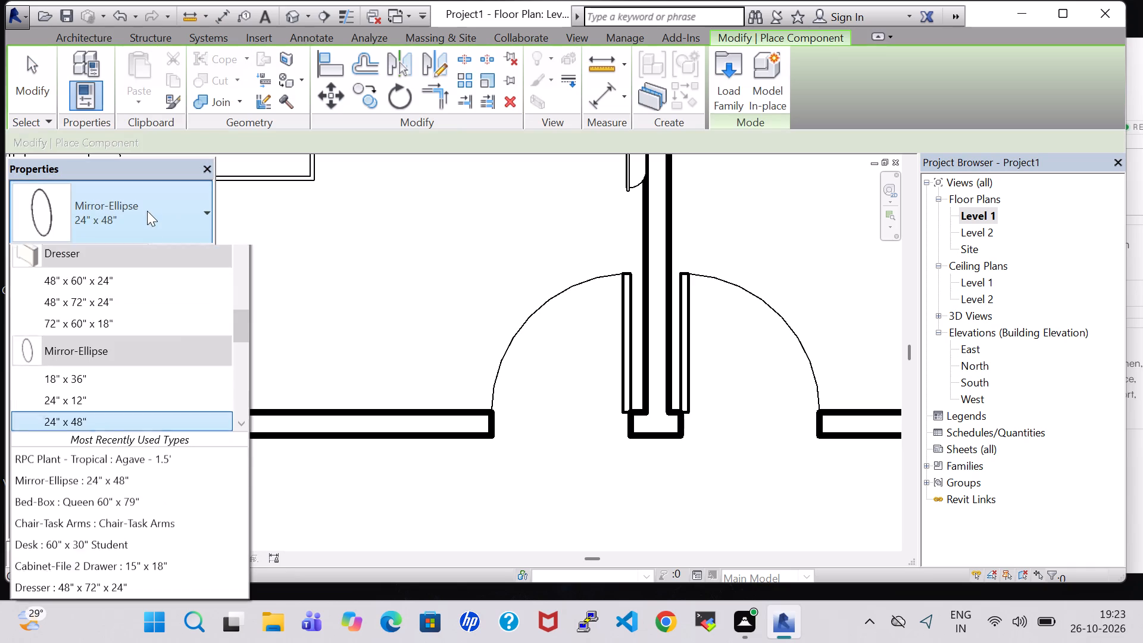
left_click(100, 627)
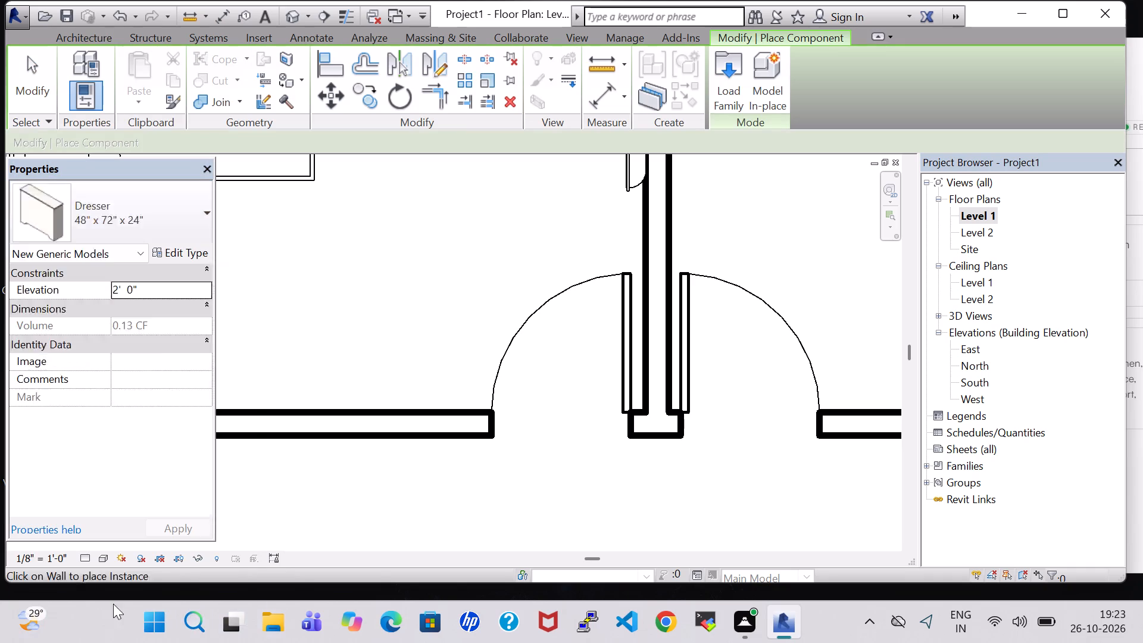
scroll(321, 367, "down", 2)
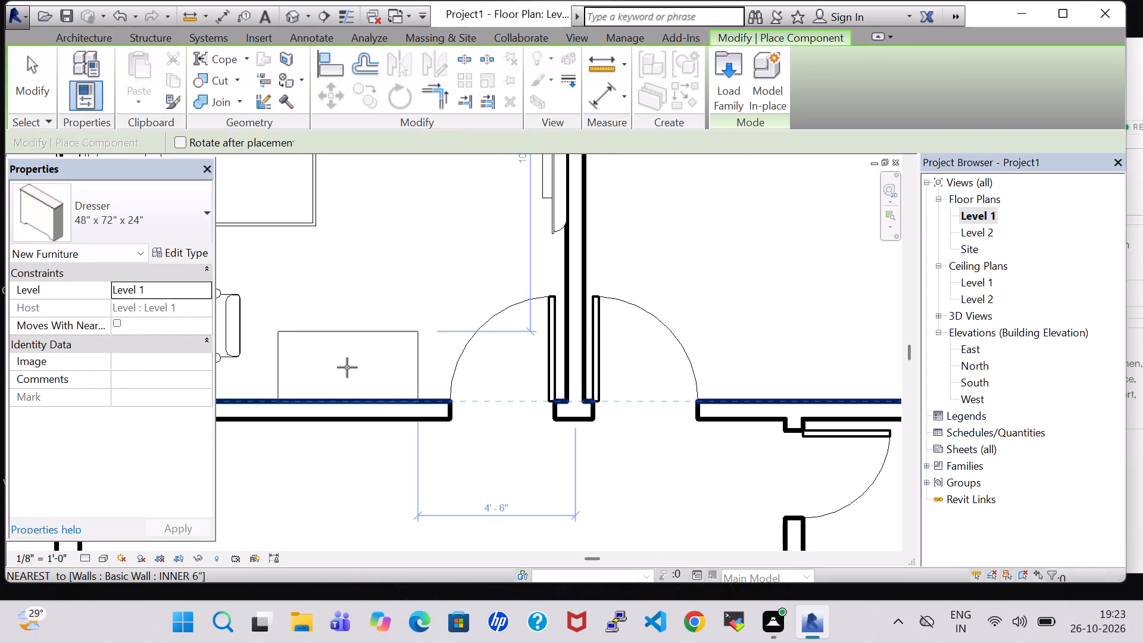
left_click(332, 370)
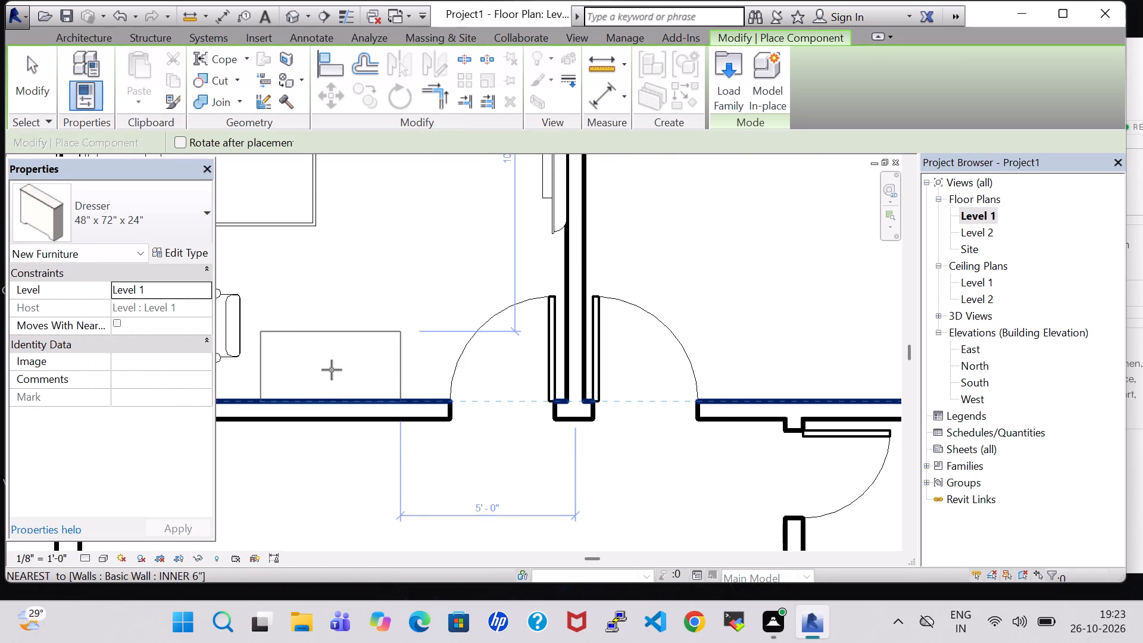
key("Escape")
key("Escape")
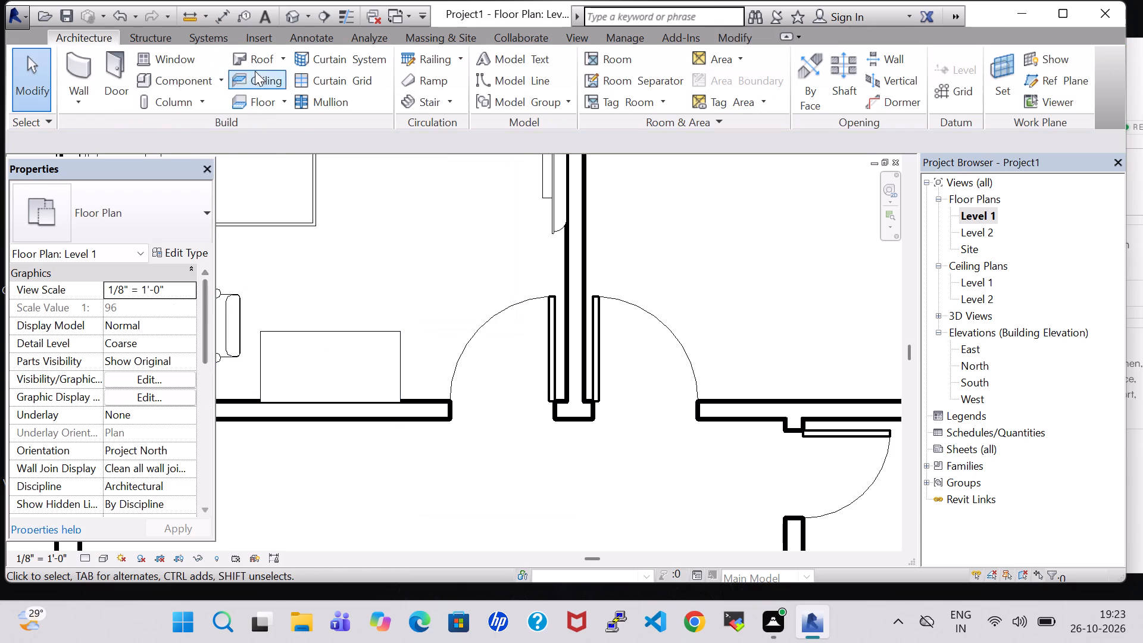
In the 3D view, rotate the dresser 180 degrees so its drawers face into the bedroom.
left_click(289, 21)
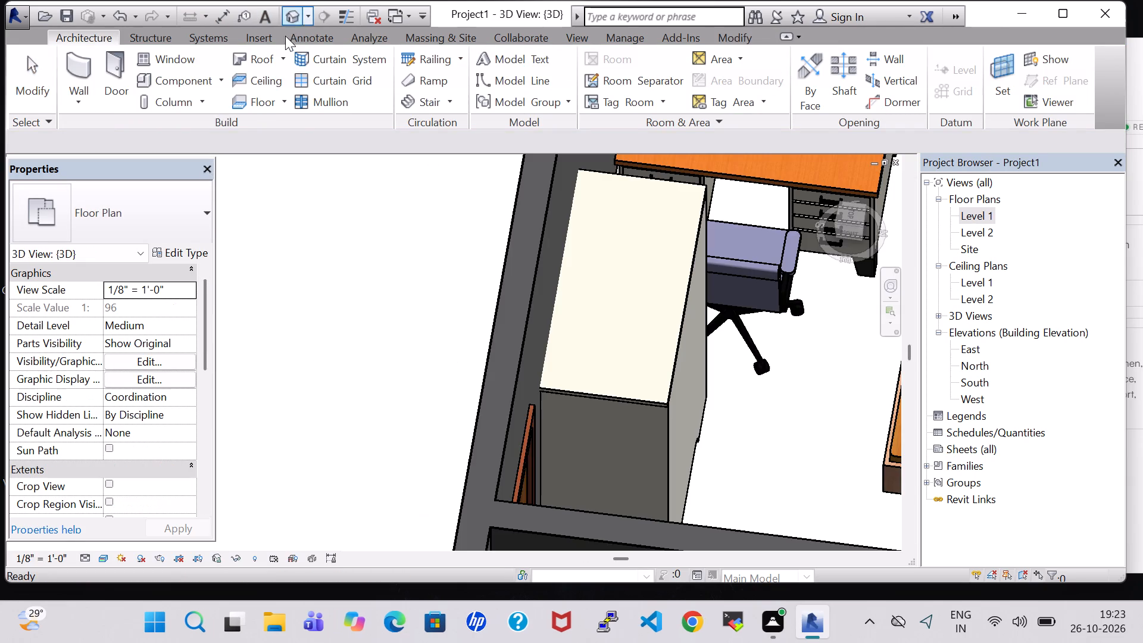
left_click(614, 395)
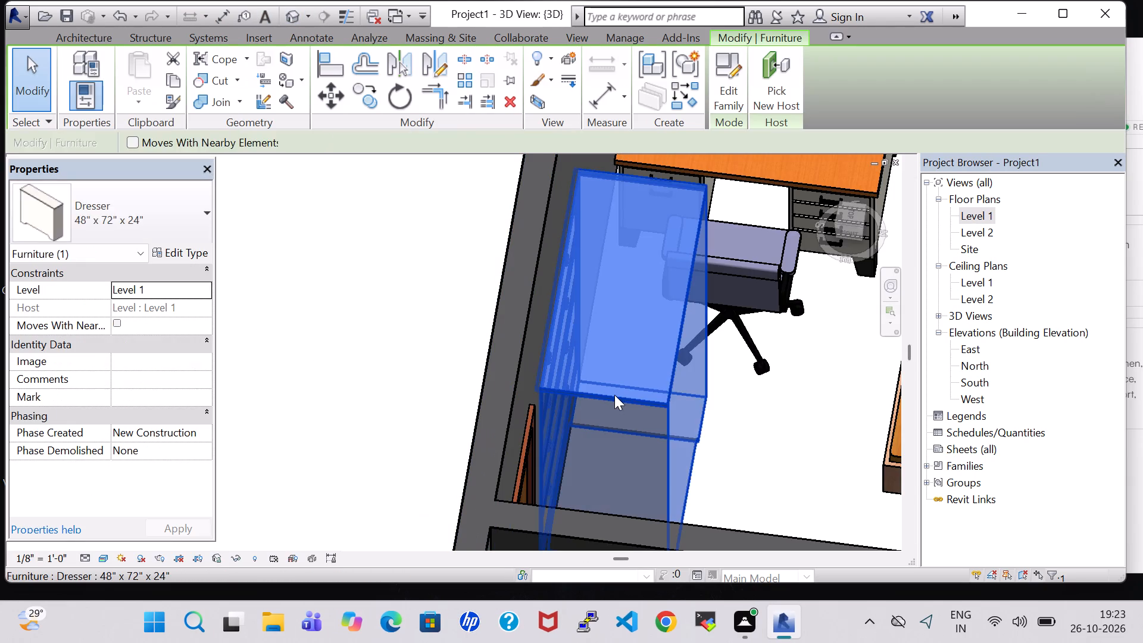
key("space")
key("space")
left_click(760, 449)
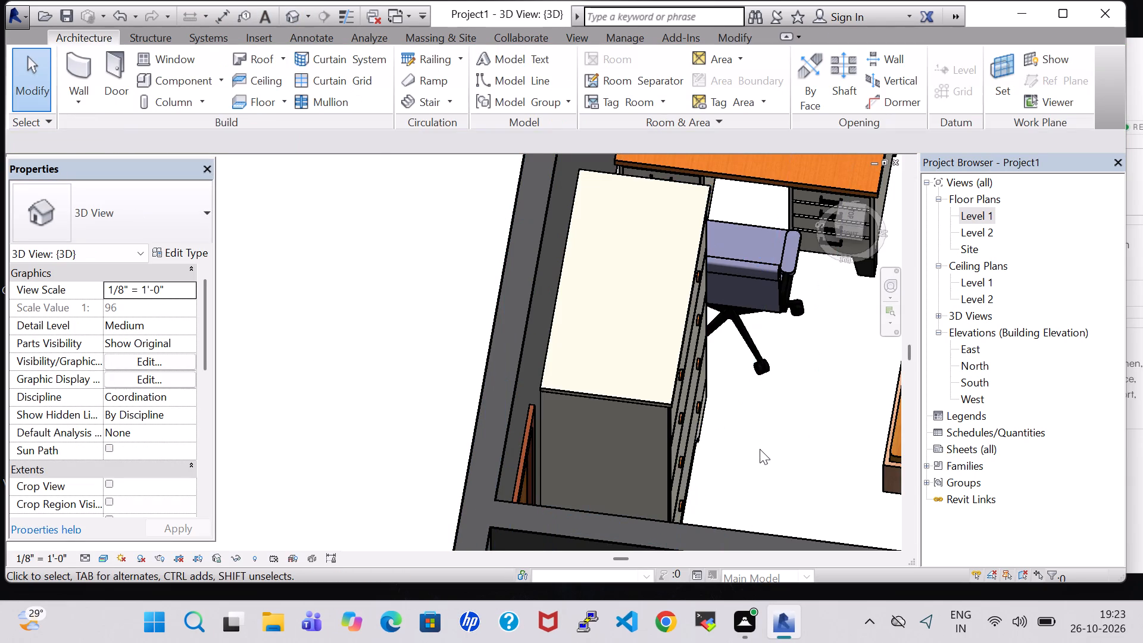
Examine the dresser's orientation and its placement beside the desk and bed from several angles in 3D.
scroll(760, 449, "down", 2)
middle_click_drag(758, 449, 713, 440, "shift")
middle_click_drag(714, 433, 404, 178)
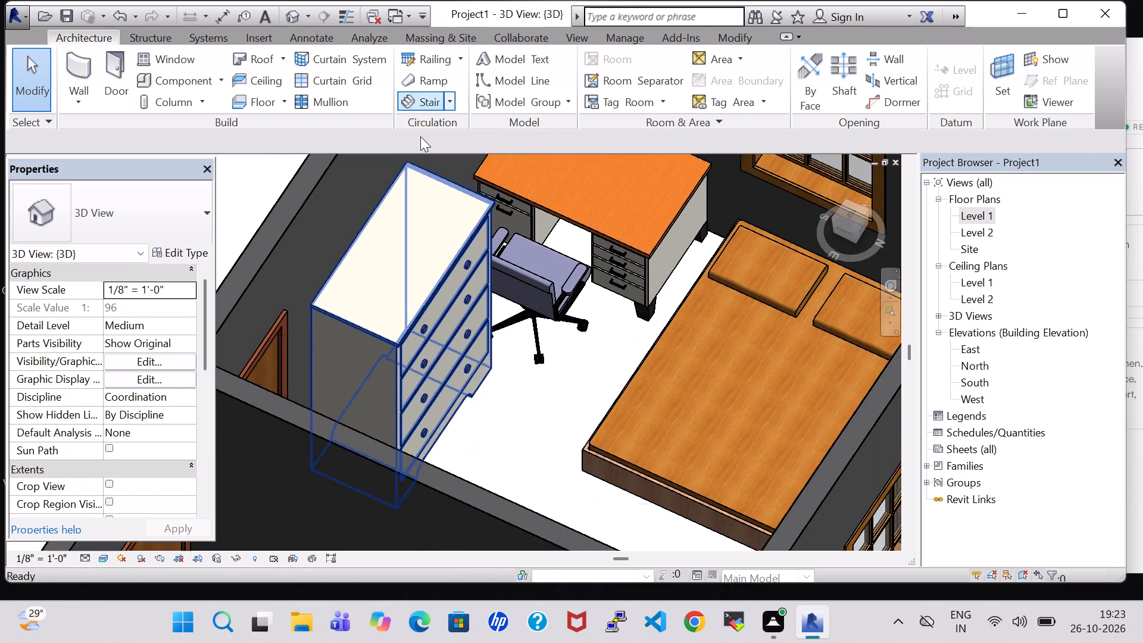
middle_click_drag(552, 391, 479, 364)
middle_click_drag(472, 398, 501, 104)
scroll(499, 123, "down", 1)
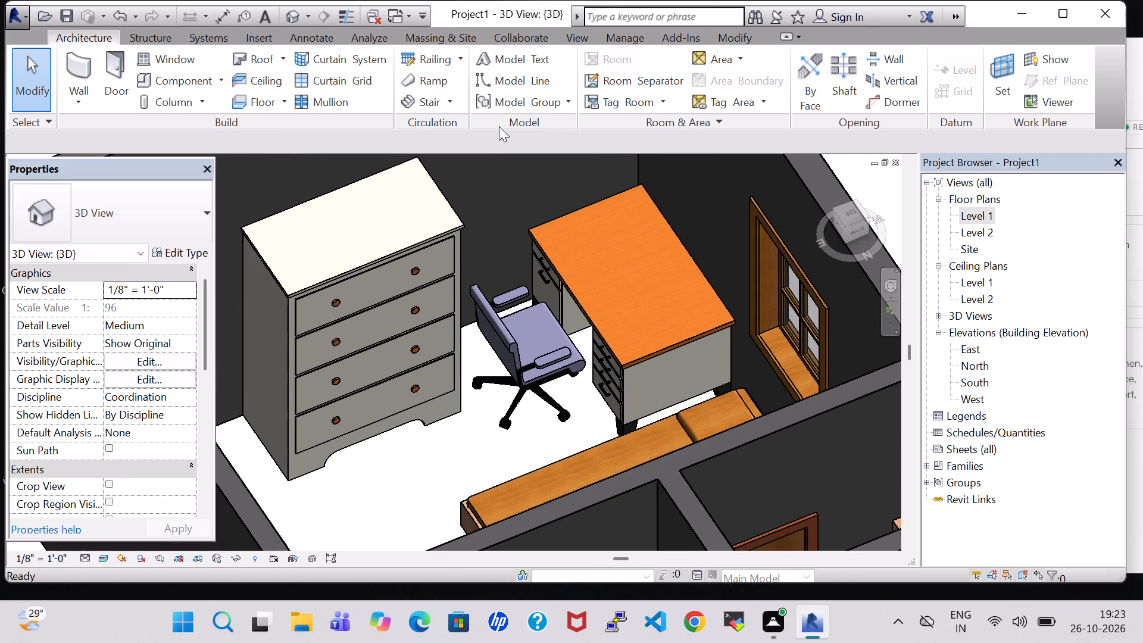
scroll(499, 126, "down", 2)
scroll(536, 339, "down", 3)
middle_click_drag(529, 377, 471, 341, "shift")
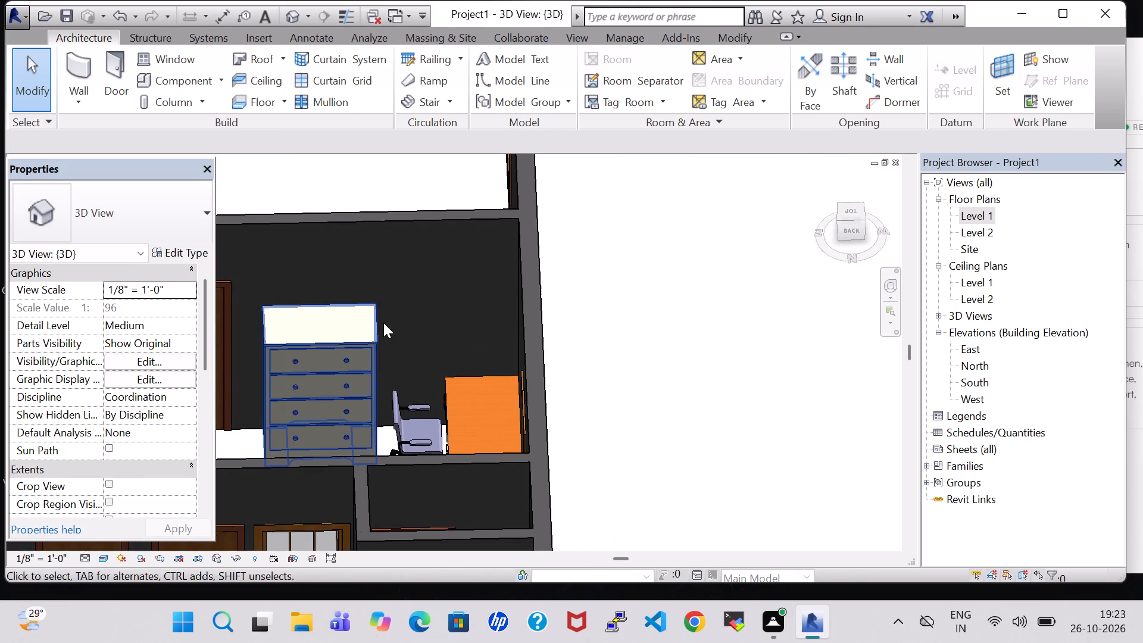
Set the Dresser Material of the 48" x 72" x 24" dresser type to Wood - Teak.
left_click(358, 347)
left_click(180, 252)
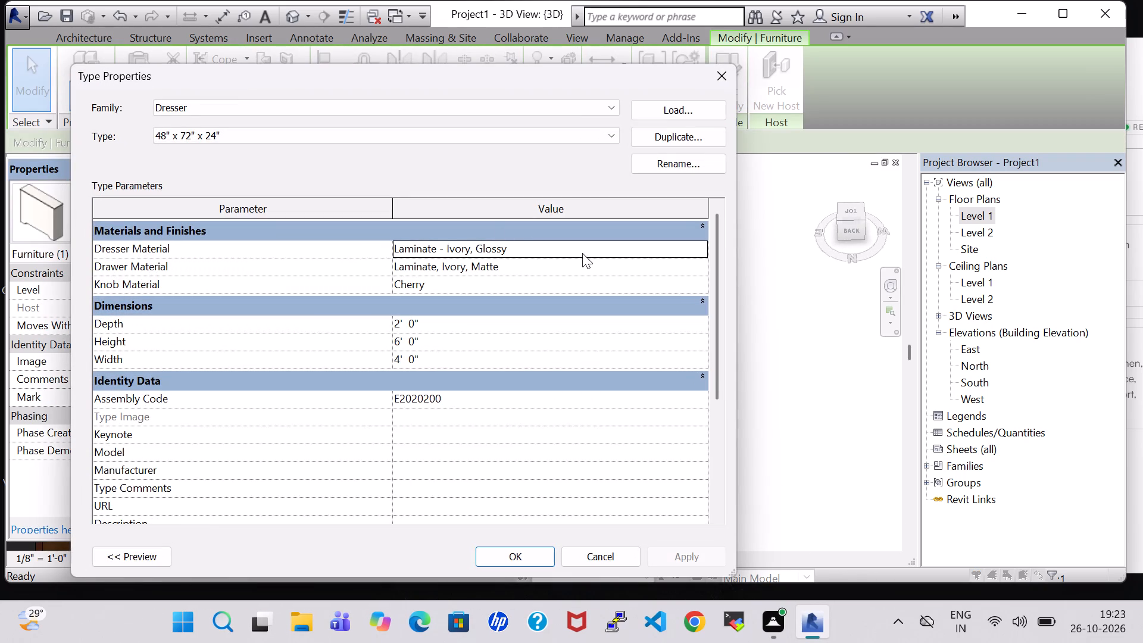
left_click(699, 248)
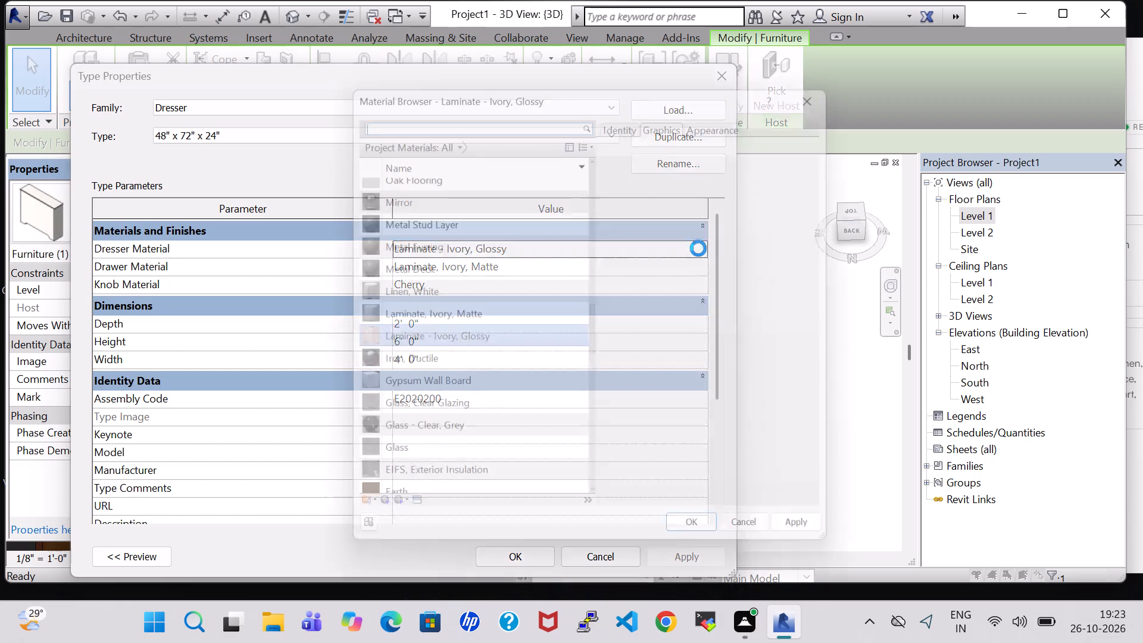
scroll(390, 322, "down", 10)
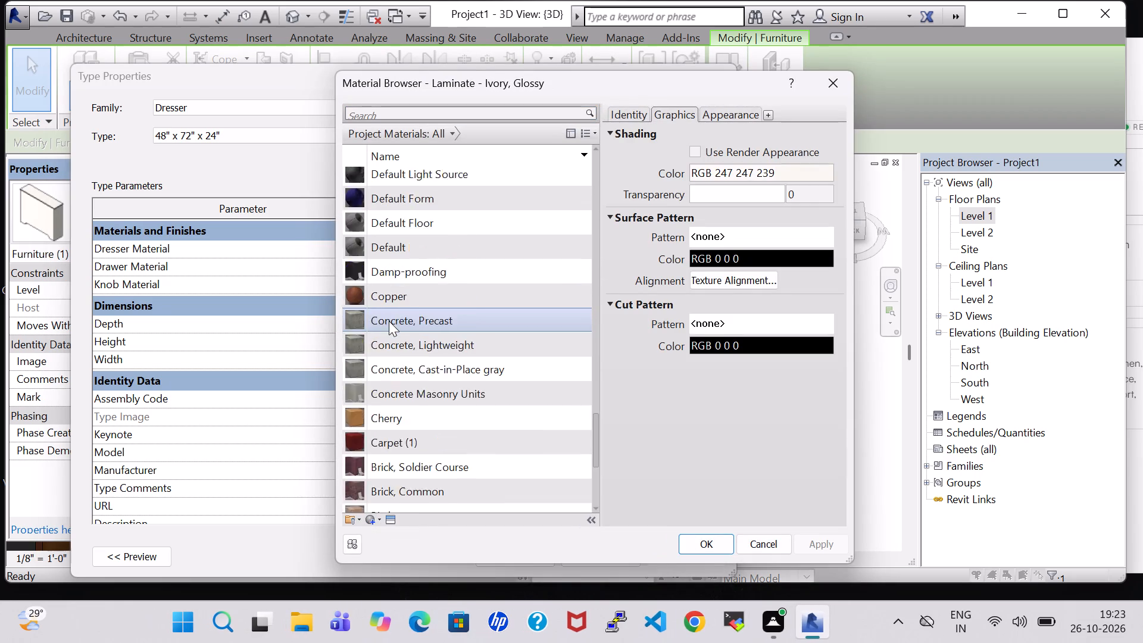
scroll(389, 321, "down", 15)
scroll(382, 207, "up", 7)
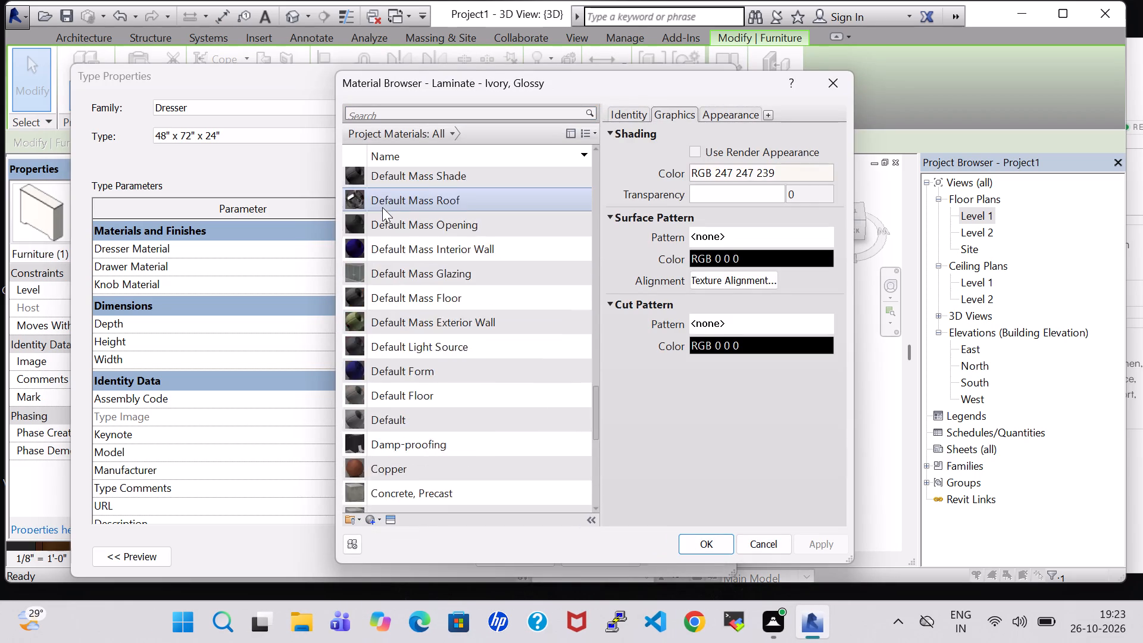
scroll(382, 207, "up", 20)
scroll(382, 207, "up", 6)
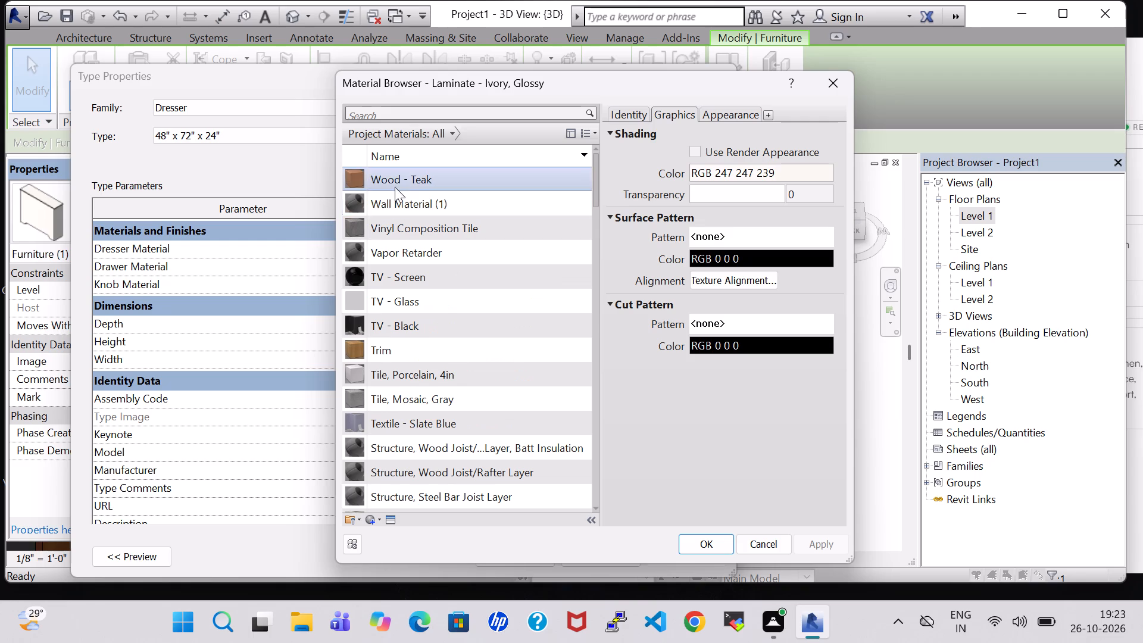
left_click(394, 183)
left_click(705, 544)
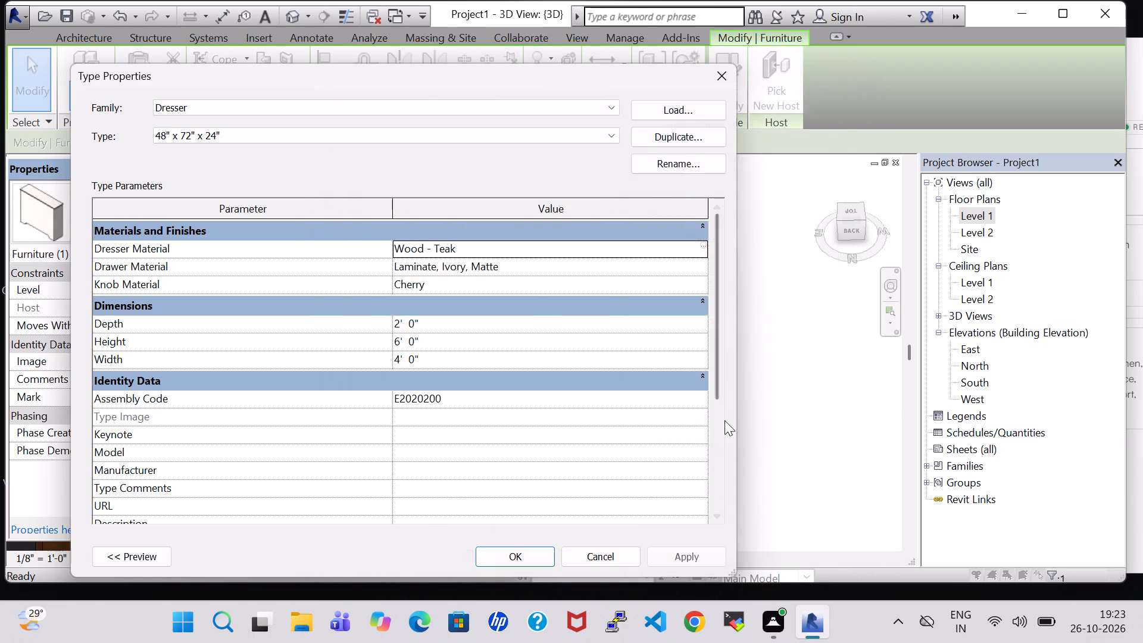
Set the dresser type's Drawer Material to Wood - Teak and apply the type changes.
left_click(706, 261)
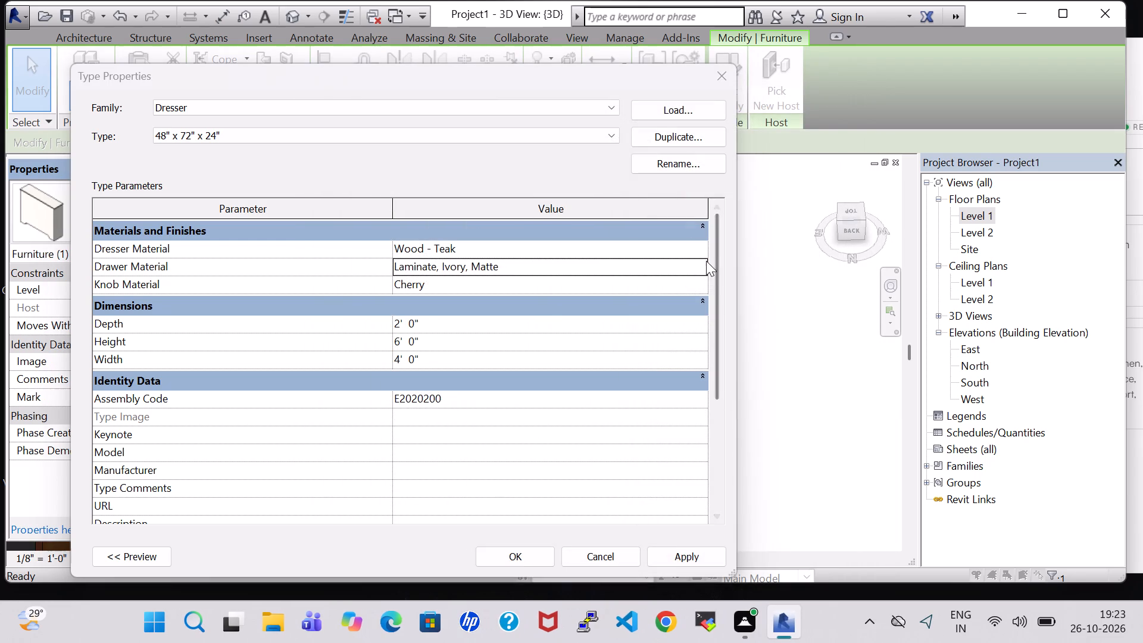
scroll(529, 242, "up", 20)
scroll(529, 242, "up", 2)
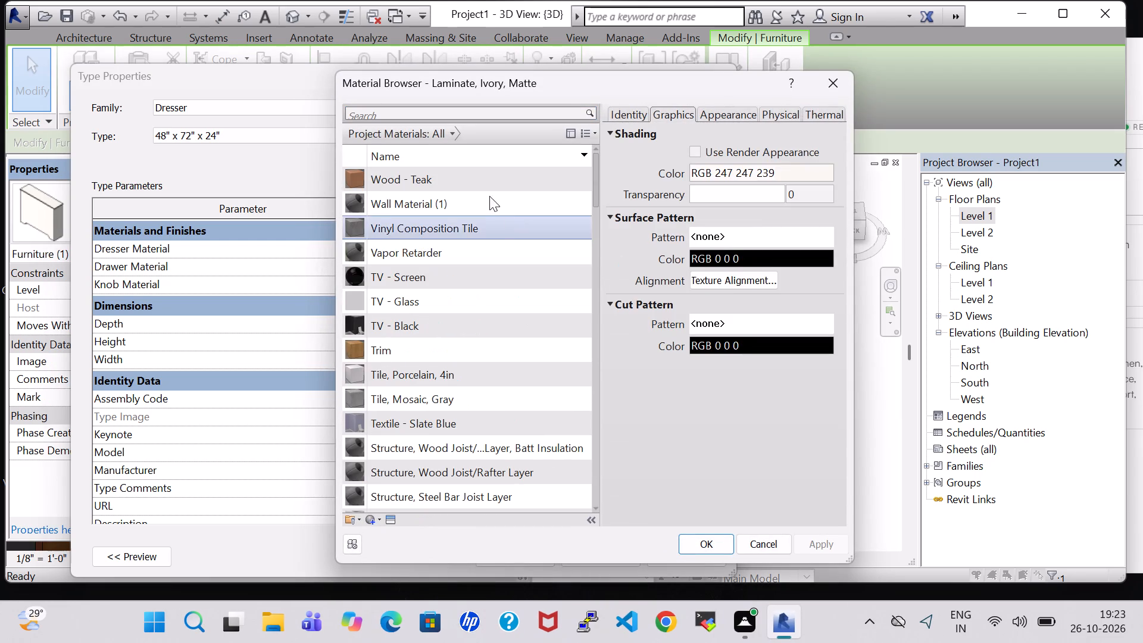
left_click(468, 170)
left_click(707, 542)
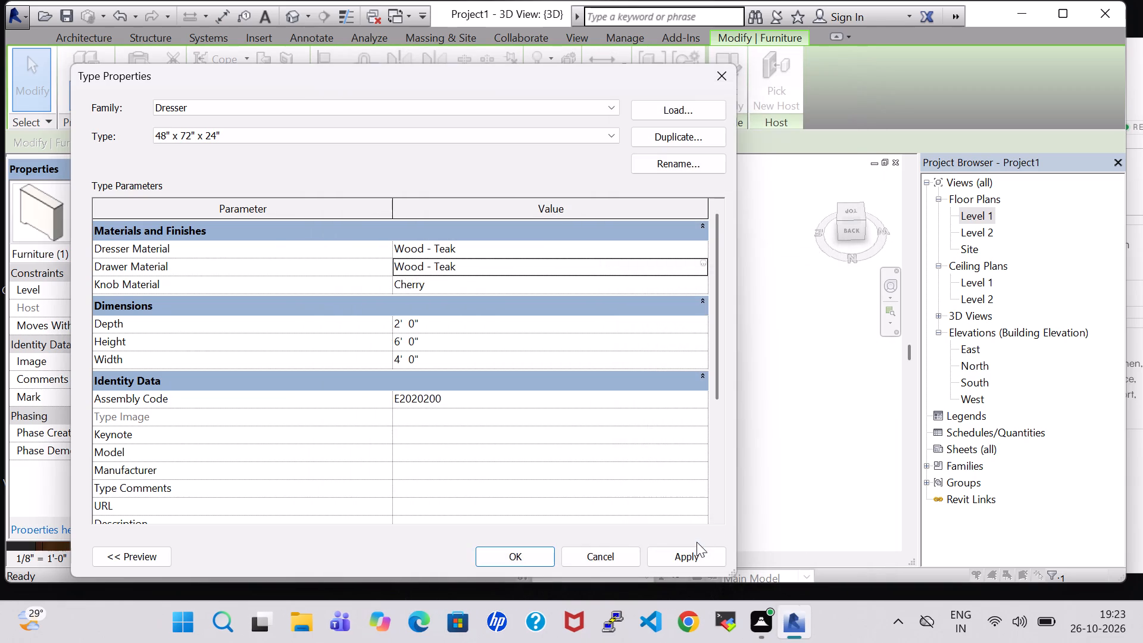
left_click(536, 556)
left_click(626, 359)
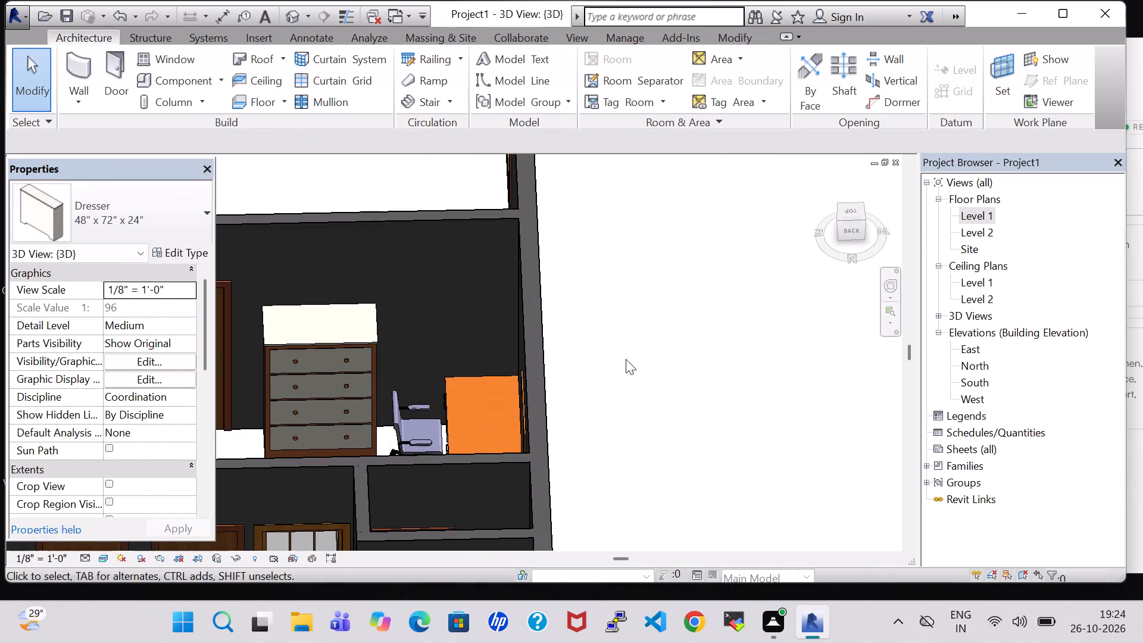
Nudge the dresser two small increments along the wall, away from the desk chair and toward the door.
middle_click_drag(444, 330, 458, 411, "shift")
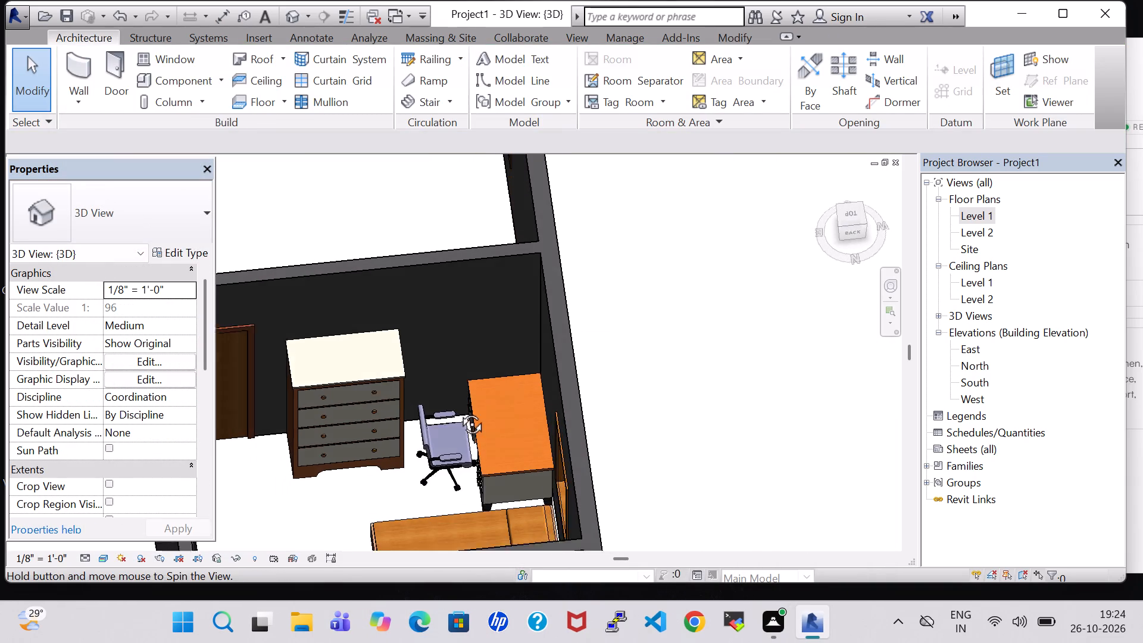
middle_click_drag(458, 411, 461, 420, "shift")
left_click(387, 385)
key("Left")
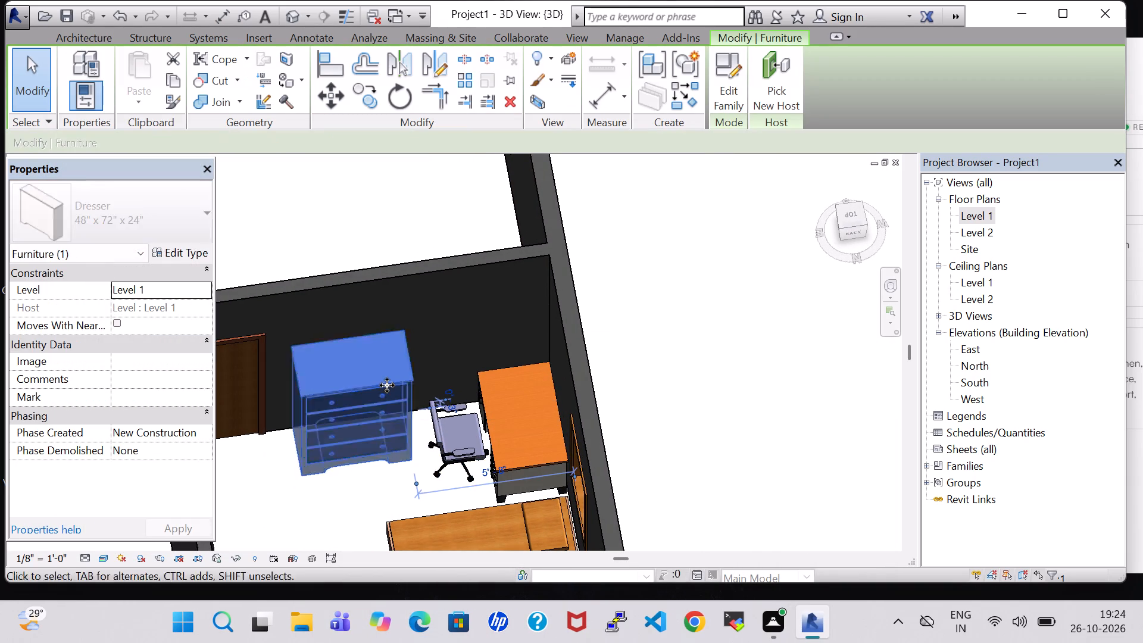
key("Left")
left_click(727, 391)
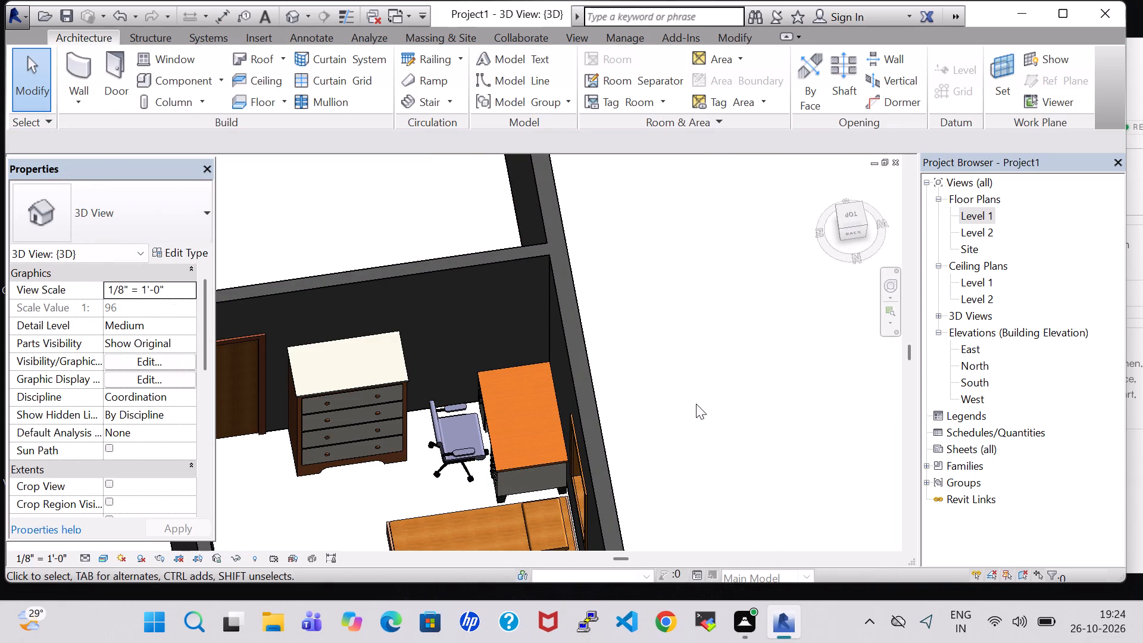
Examine the furnished bedroom in 3D from several sides, including the TV, mirror and cabinet wall.
middle_click_drag(696, 404, 757, 414)
scroll(744, 414, "up", 1, "shift")
middle_click_drag(641, 346, 676, 345, "shift")
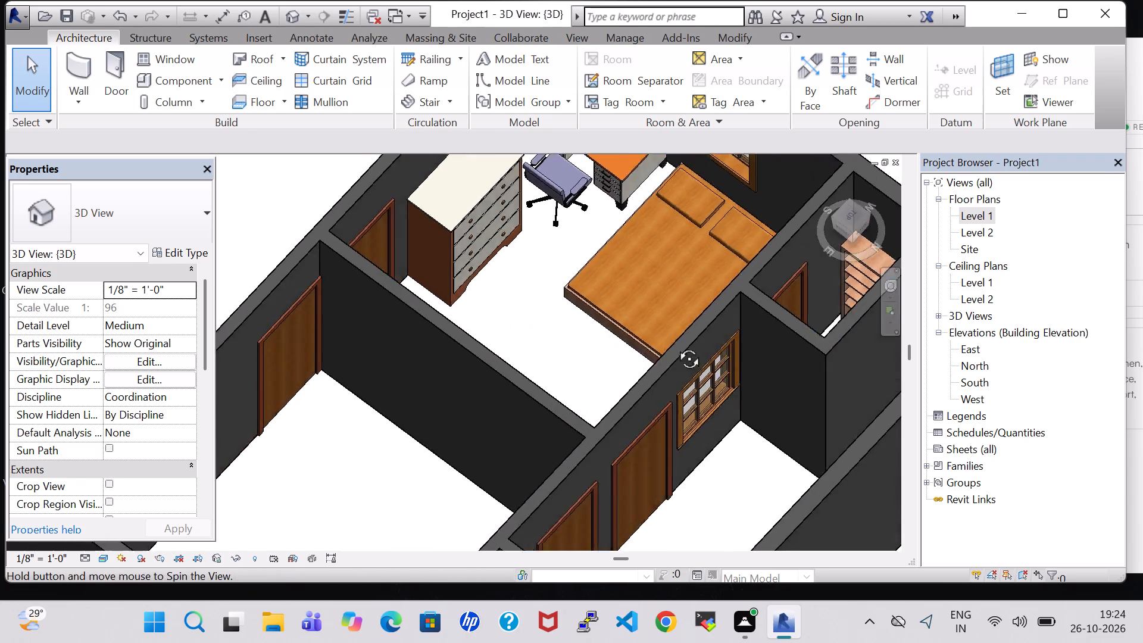
middle_click_drag(676, 345, 701, 337, "shift")
middle_click_drag(539, 221, 550, 378)
scroll(548, 302, "up", 1)
middle_click_drag(520, 362, 558, 361, "shift")
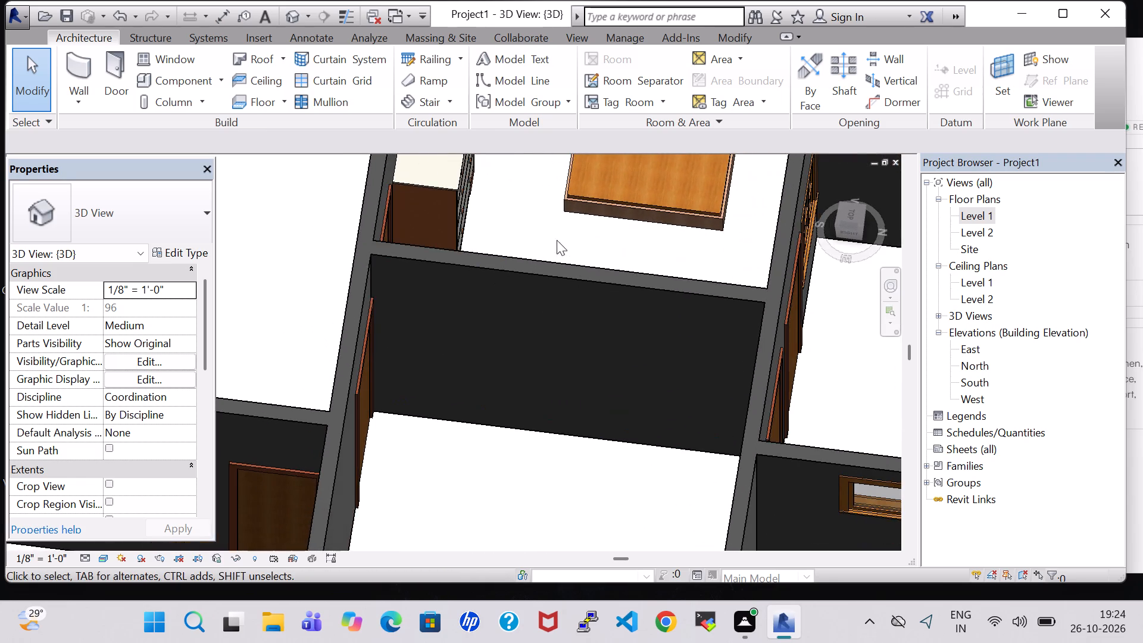
middle_click_drag(559, 240, 587, 469)
middle_click_drag(583, 294, 583, 394)
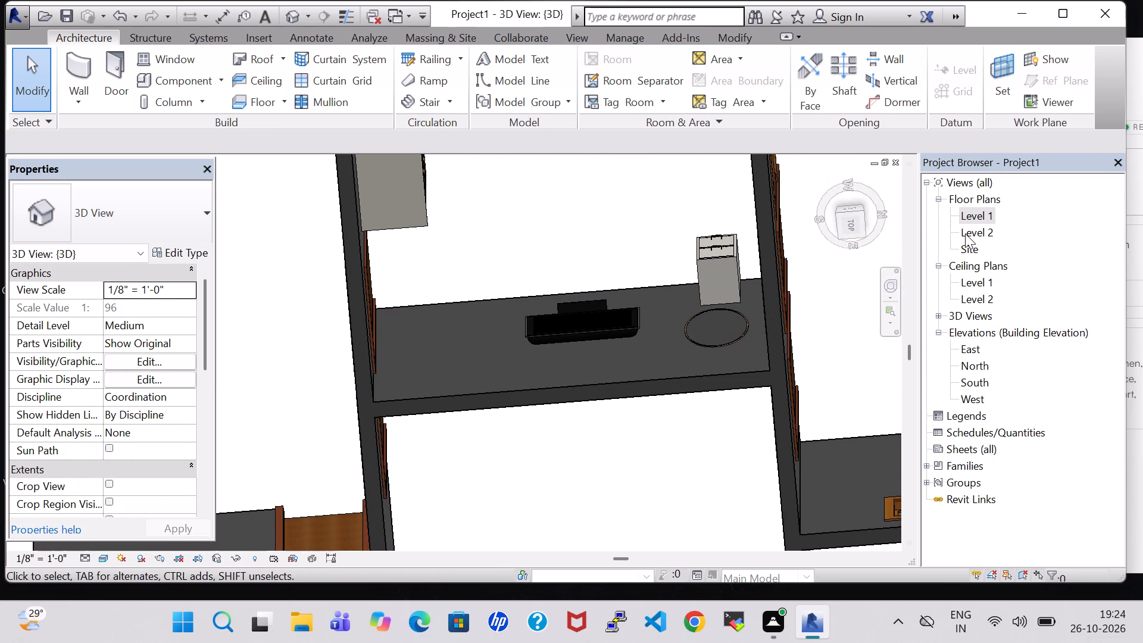
Open the Level 1 floor plan.
double_click(973, 218)
scroll(216, 101, "down", 2)
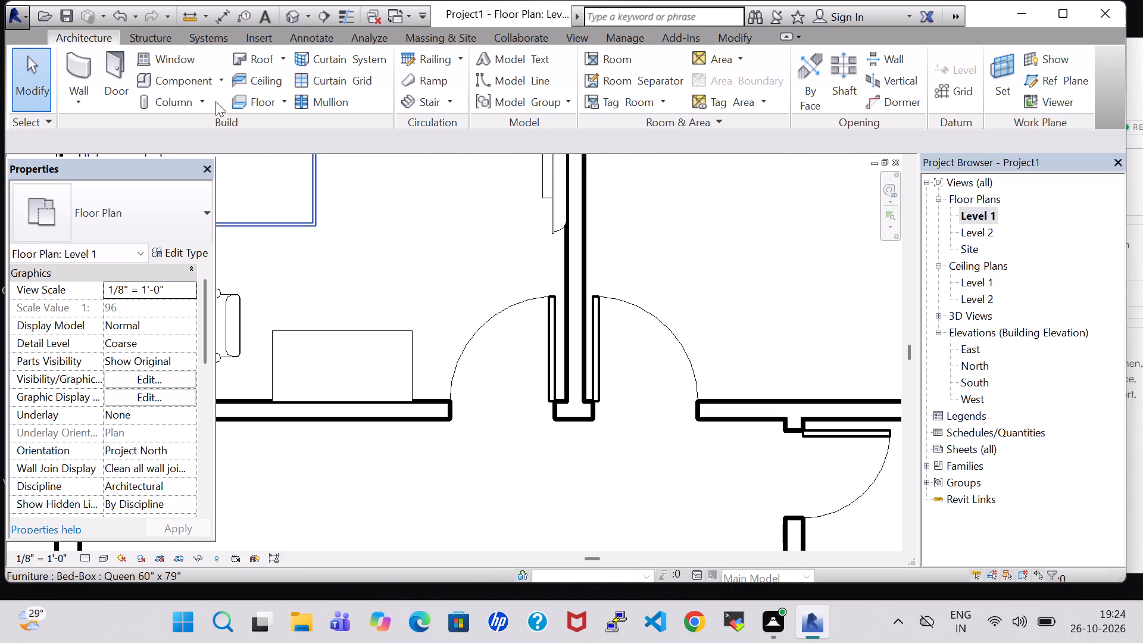
scroll(216, 101, "down", 3)
scroll(426, 288, "down", 7)
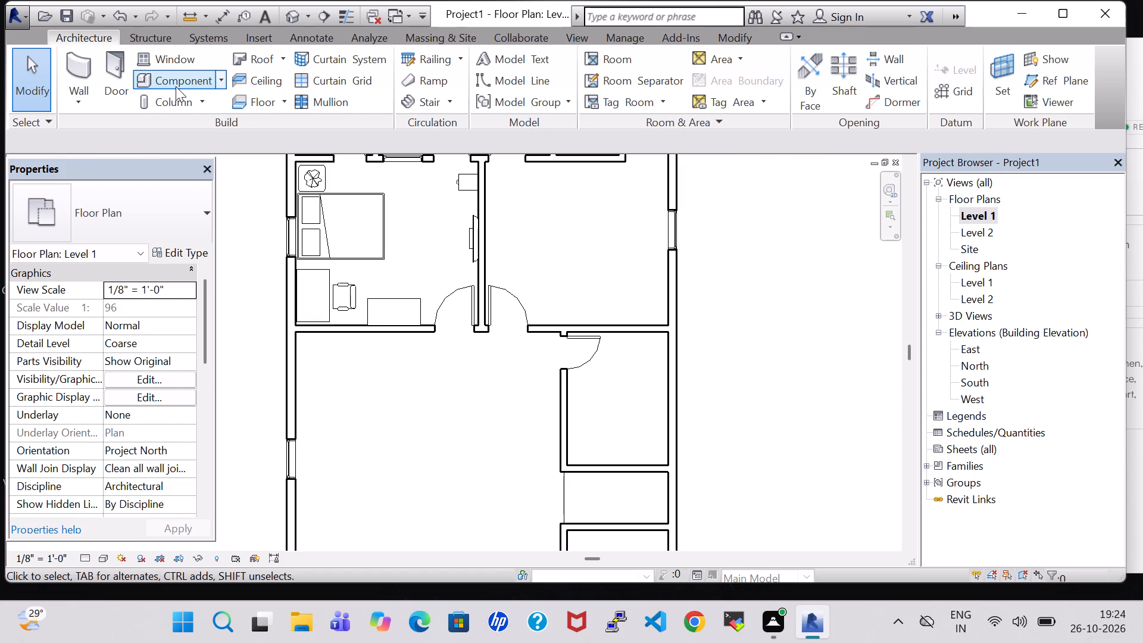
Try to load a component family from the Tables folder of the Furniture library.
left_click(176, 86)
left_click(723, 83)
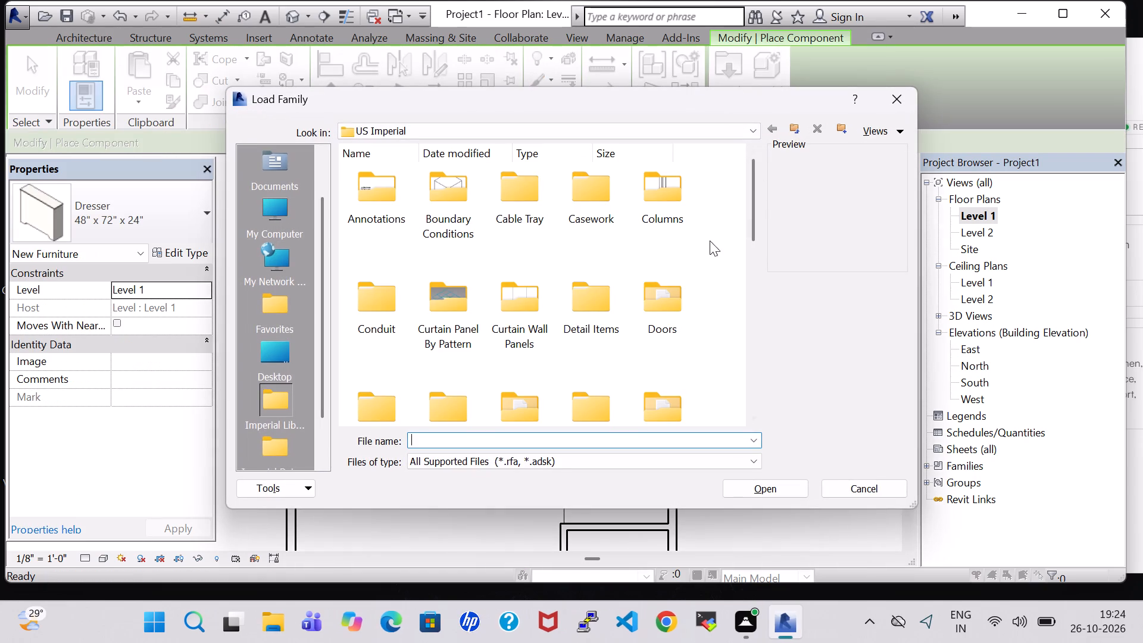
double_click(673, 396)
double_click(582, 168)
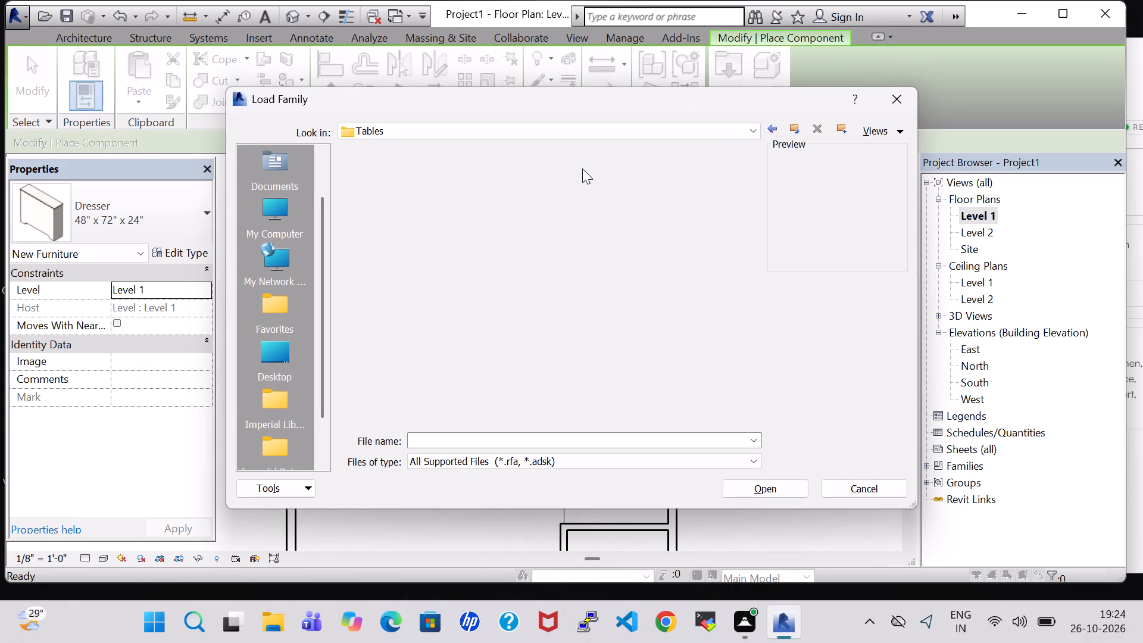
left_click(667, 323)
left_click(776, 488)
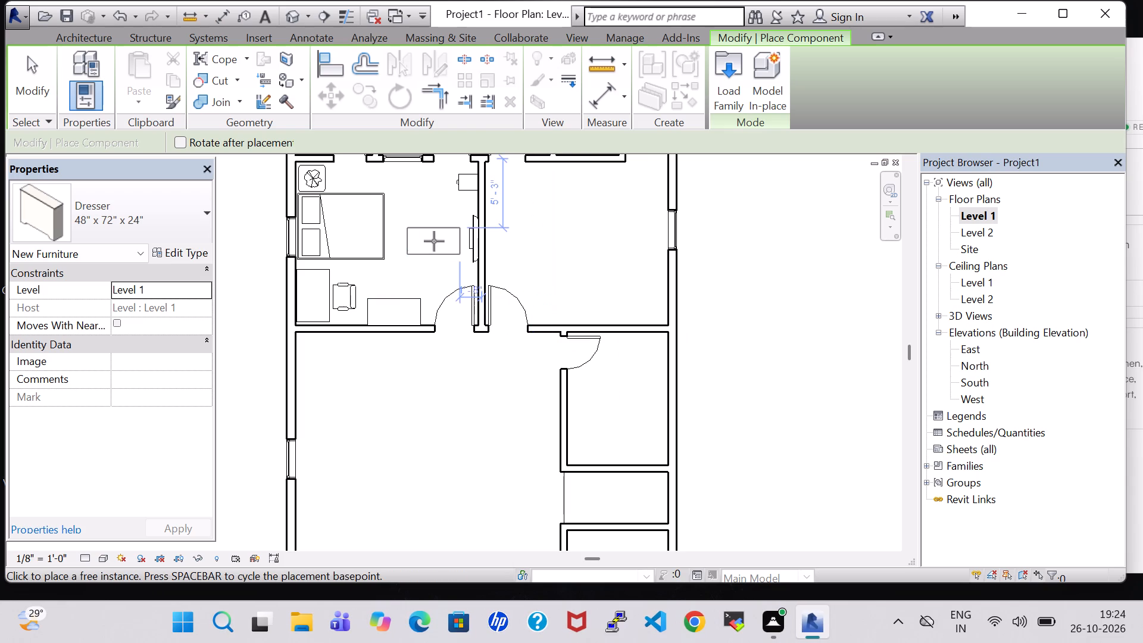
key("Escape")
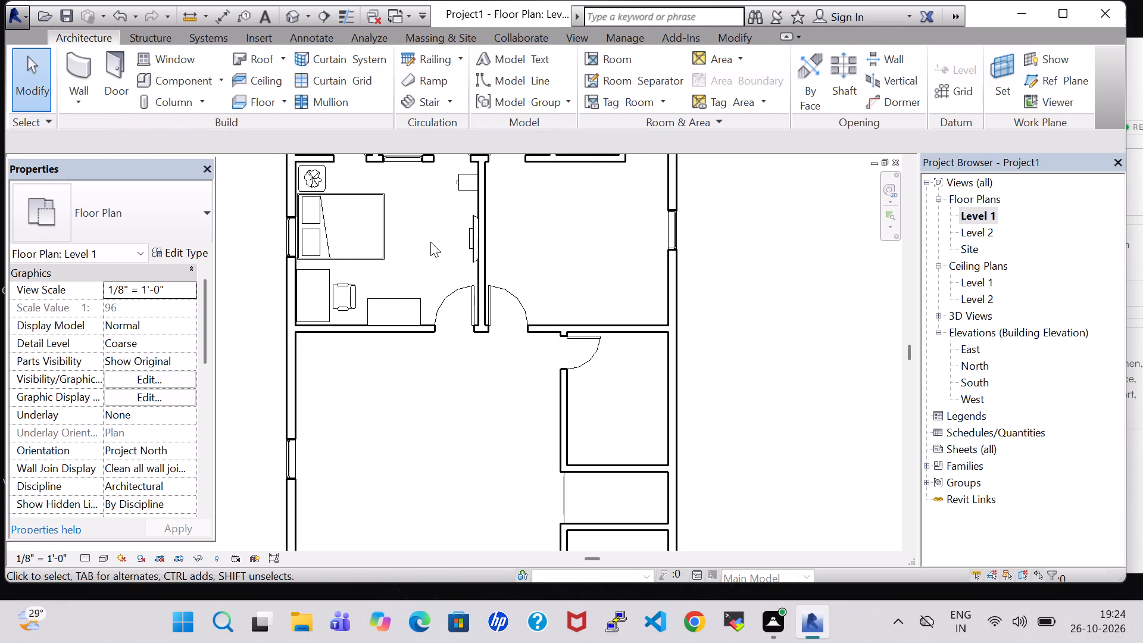
Place a tagged room in the furnished bedroom below the POOJA room.
scroll(430, 244, "down", 3)
middle_click_drag(481, 242, 500, 336)
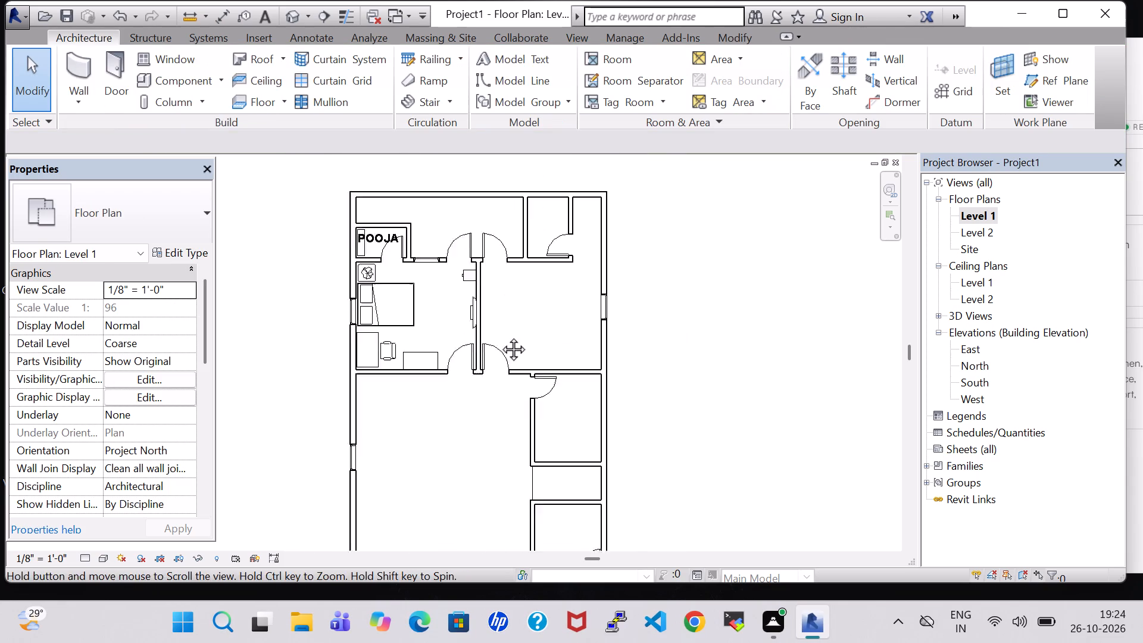
middle_click_drag(500, 336, 500, 338)
left_click(608, 60)
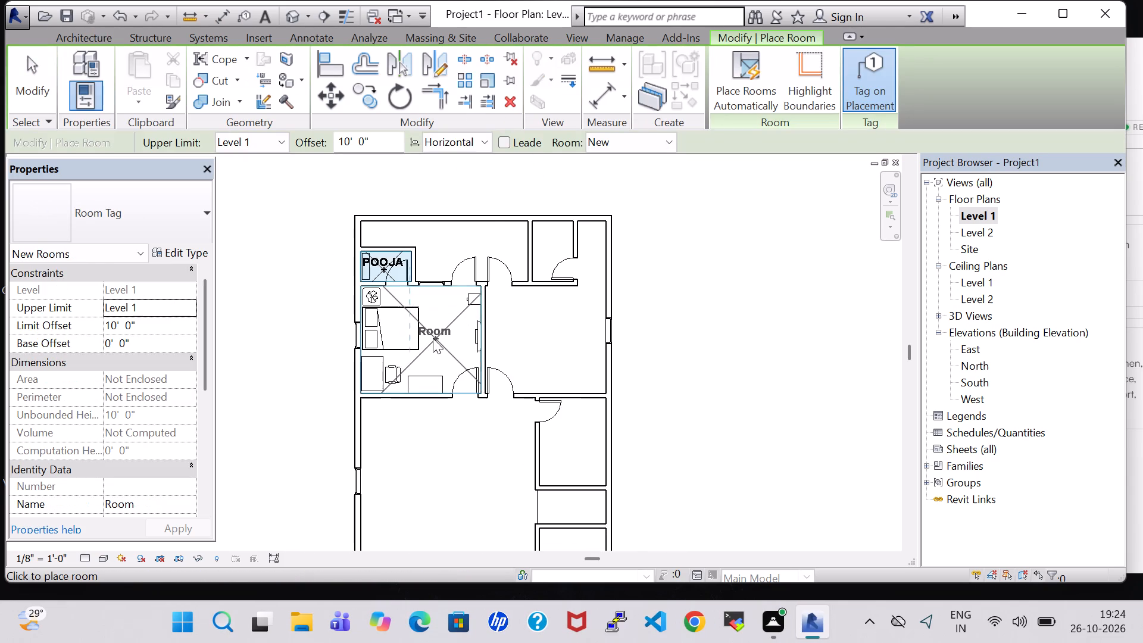
left_click(426, 336)
key("Escape")
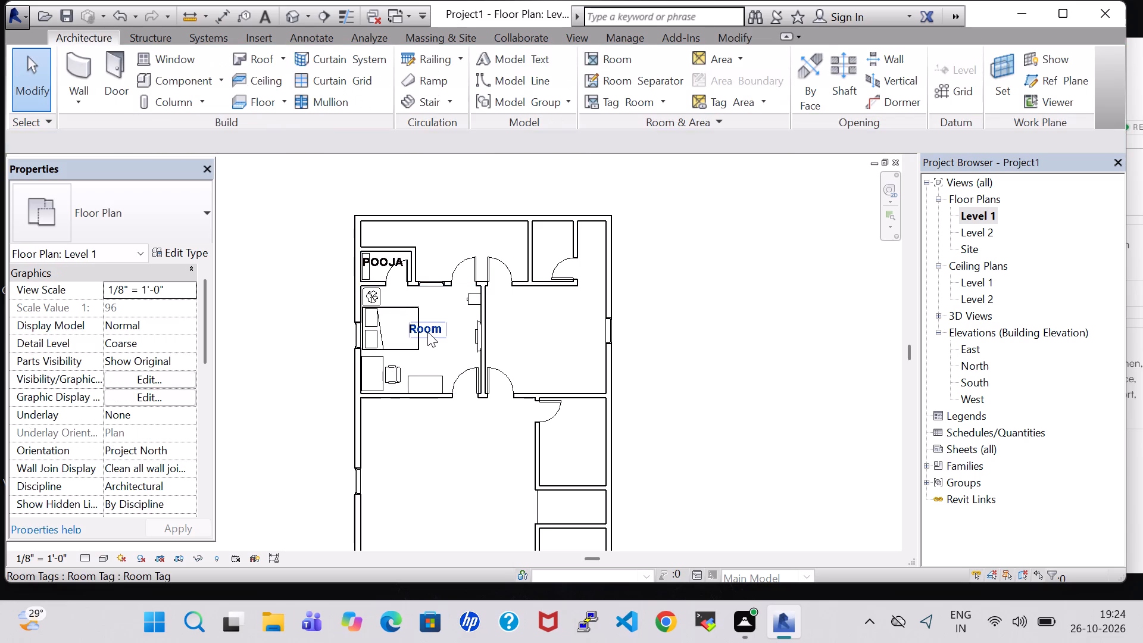
Rename the new room's tag as BEDROOM.
double_click(429, 329)
key("BackSpace")
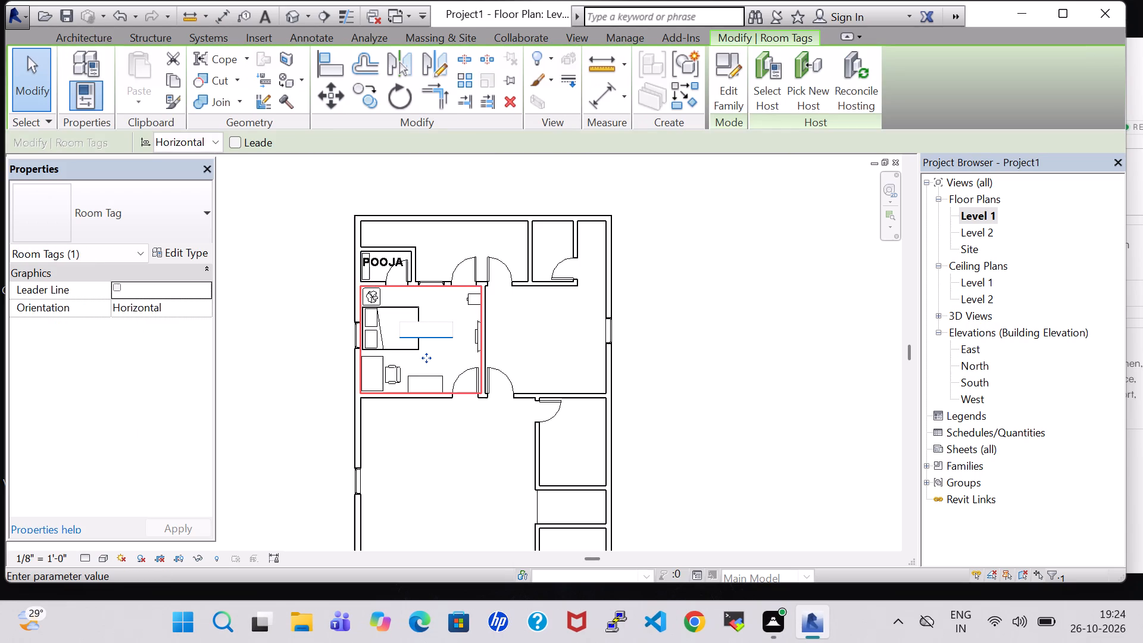
type("BEDROOM")
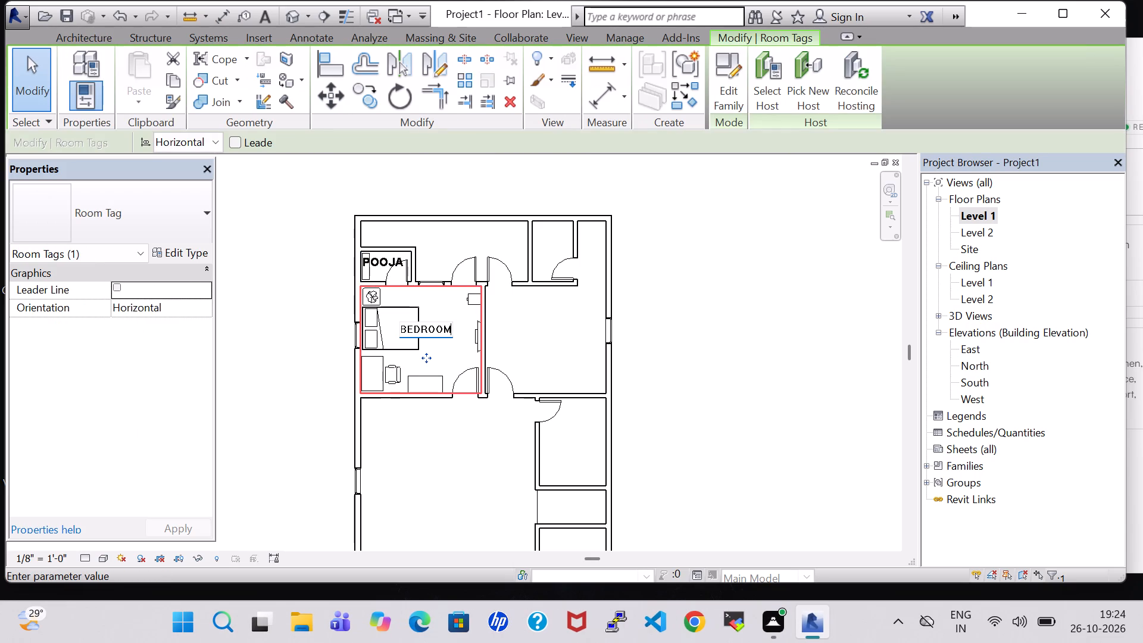
key("Return")
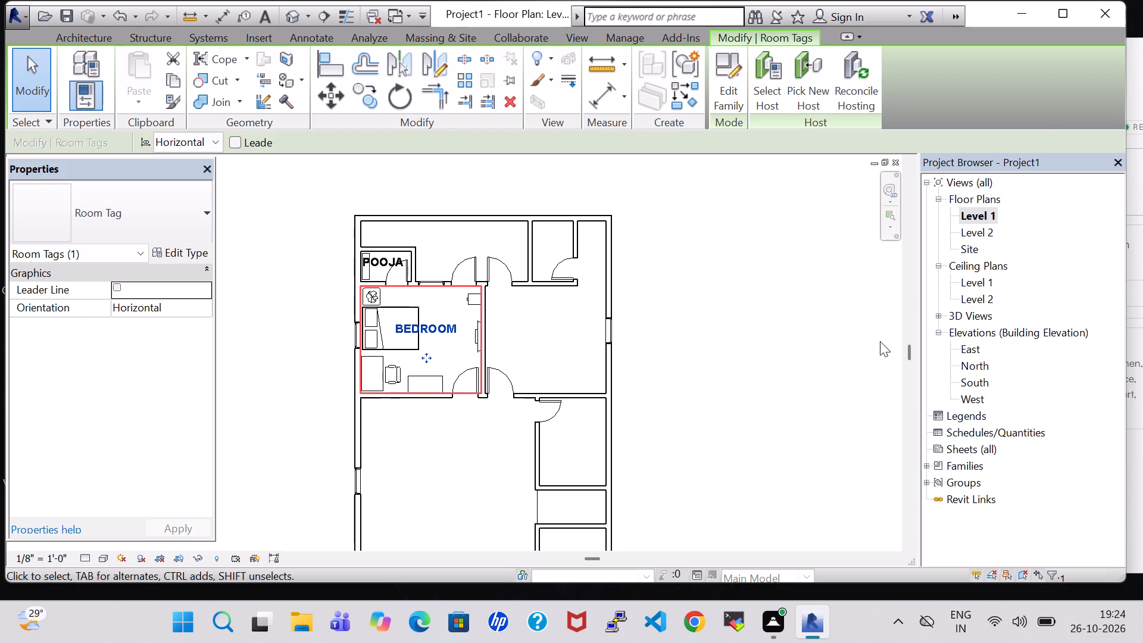
left_click(744, 294)
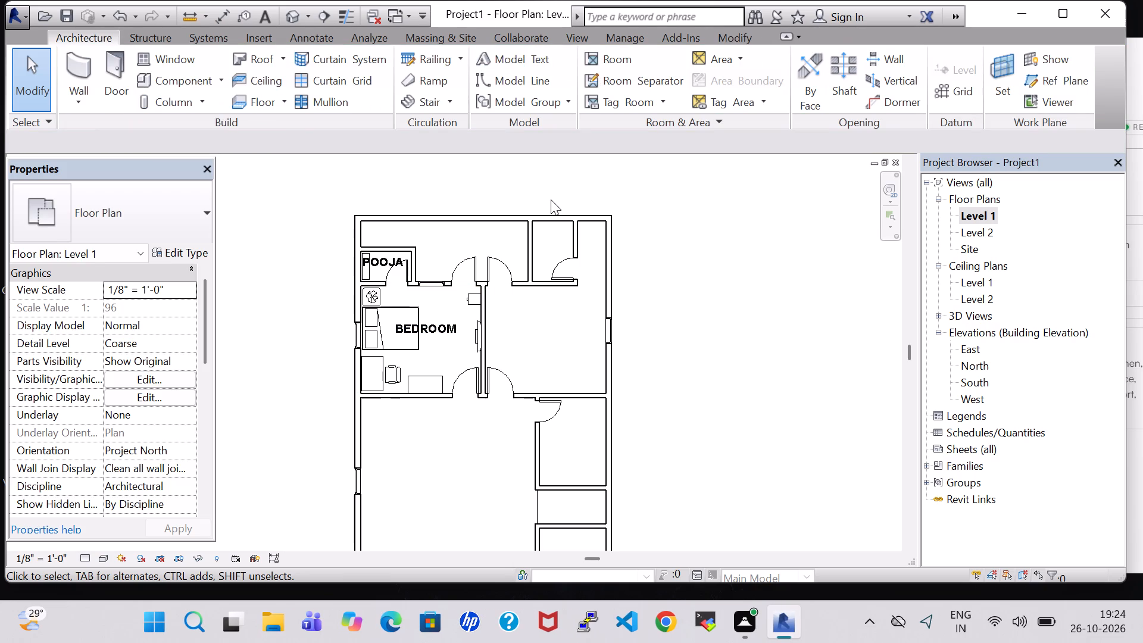
Split the plan's top exterior wall at the small corner room's partition and the side exterior wall at the POOJA room's upper wall.
scroll(551, 199, "up", 2)
middle_click_drag(551, 199, 608, 244)
scroll(608, 244, "up", 3)
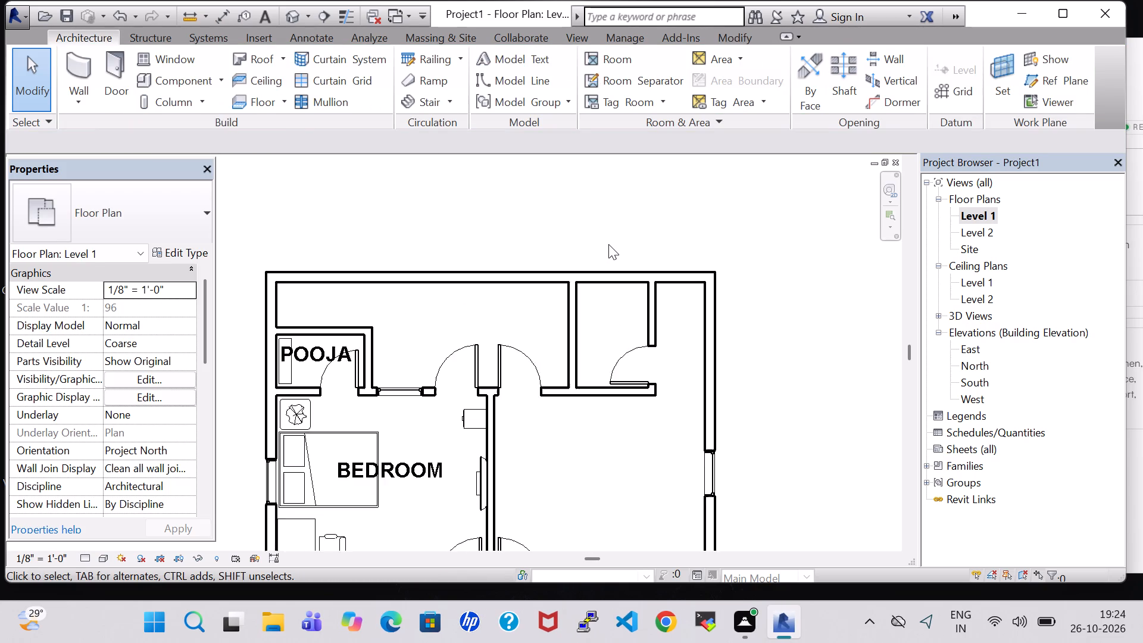
middle_click_drag(608, 244, 510, 241)
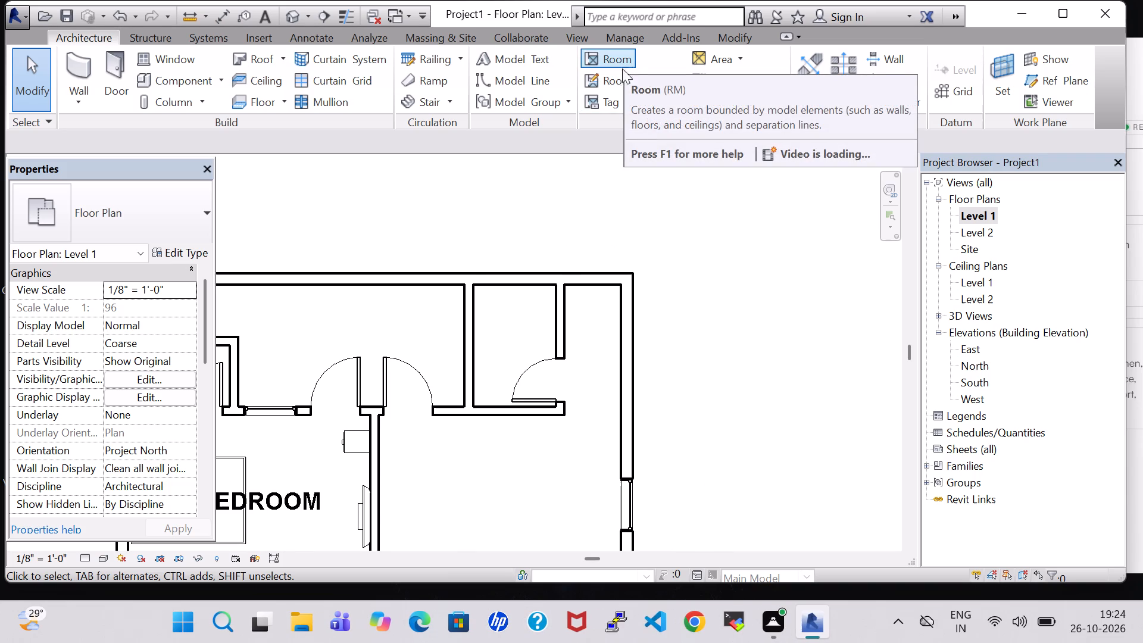
scroll(620, 88, "down", 4)
scroll(639, 180, "down", 6)
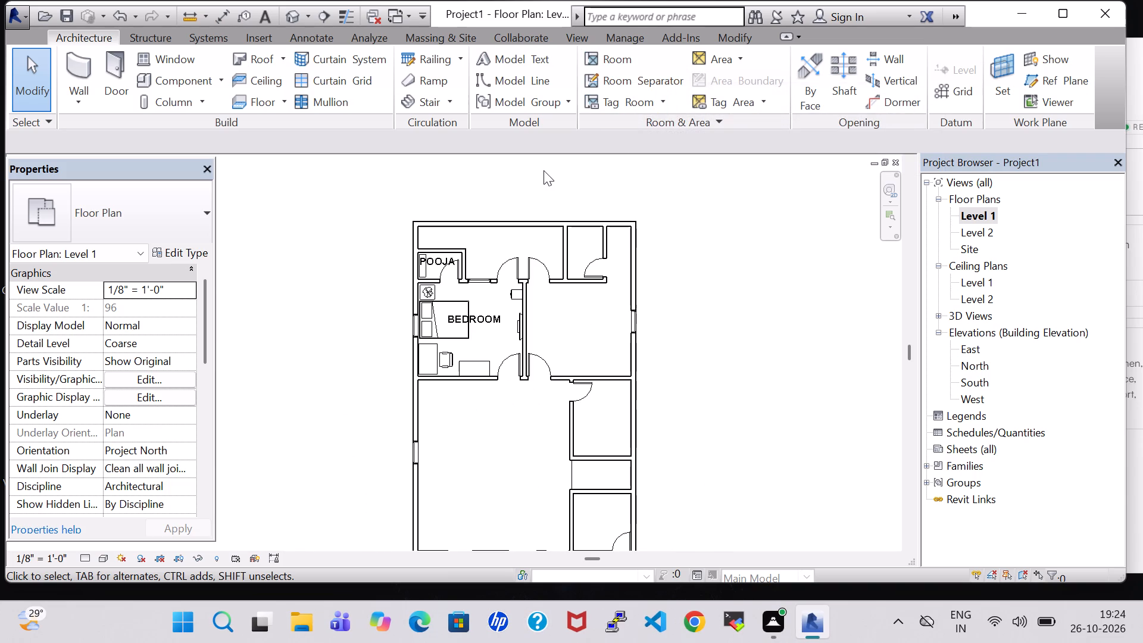
scroll(689, 176, "up", 1)
middle_click_drag(810, 309, 829, 325)
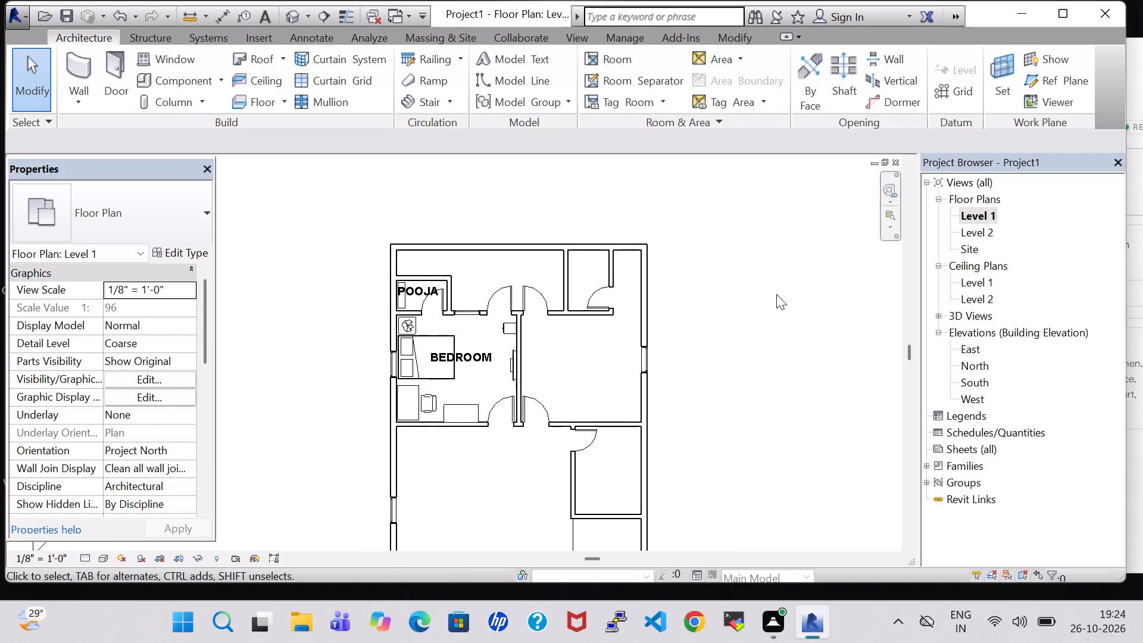
left_click(739, 40)
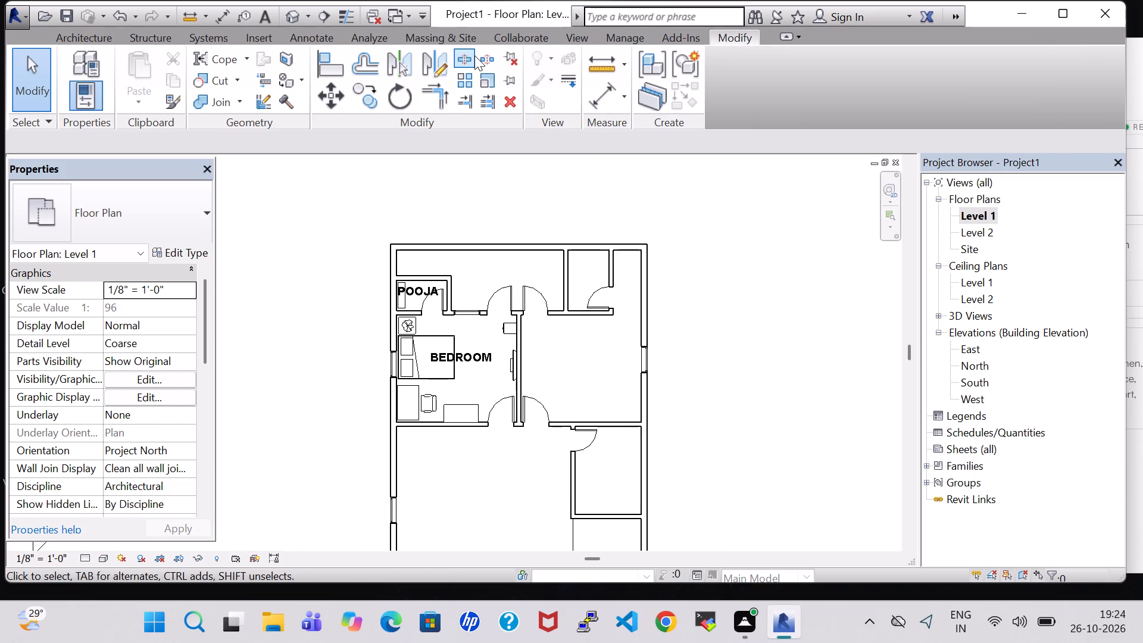
left_click(474, 55)
left_click(570, 241)
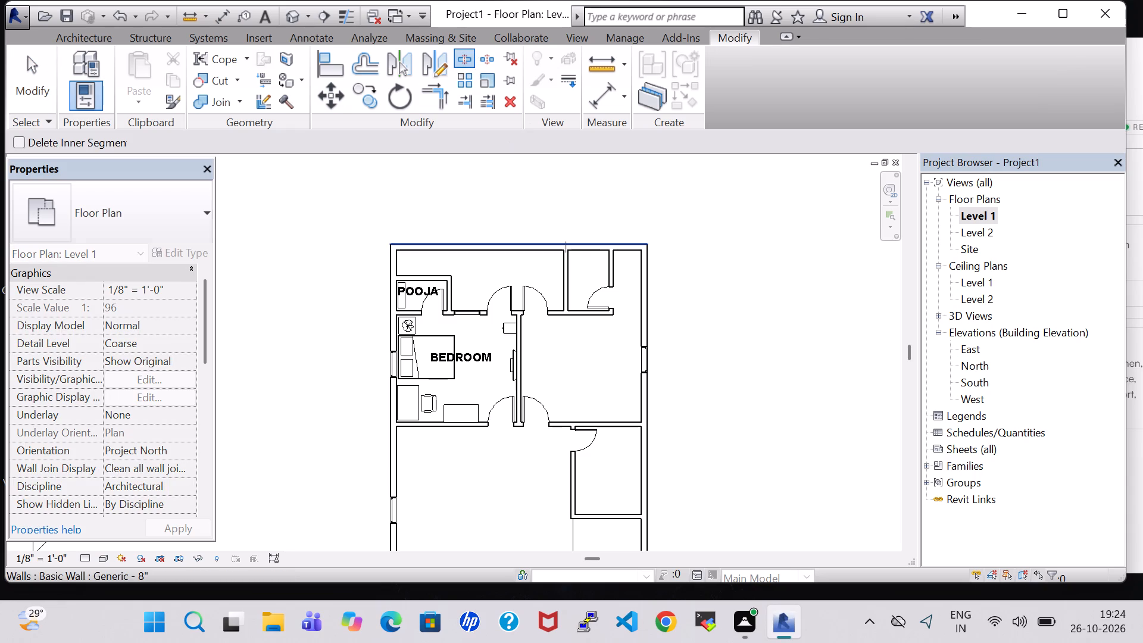
left_click(388, 279)
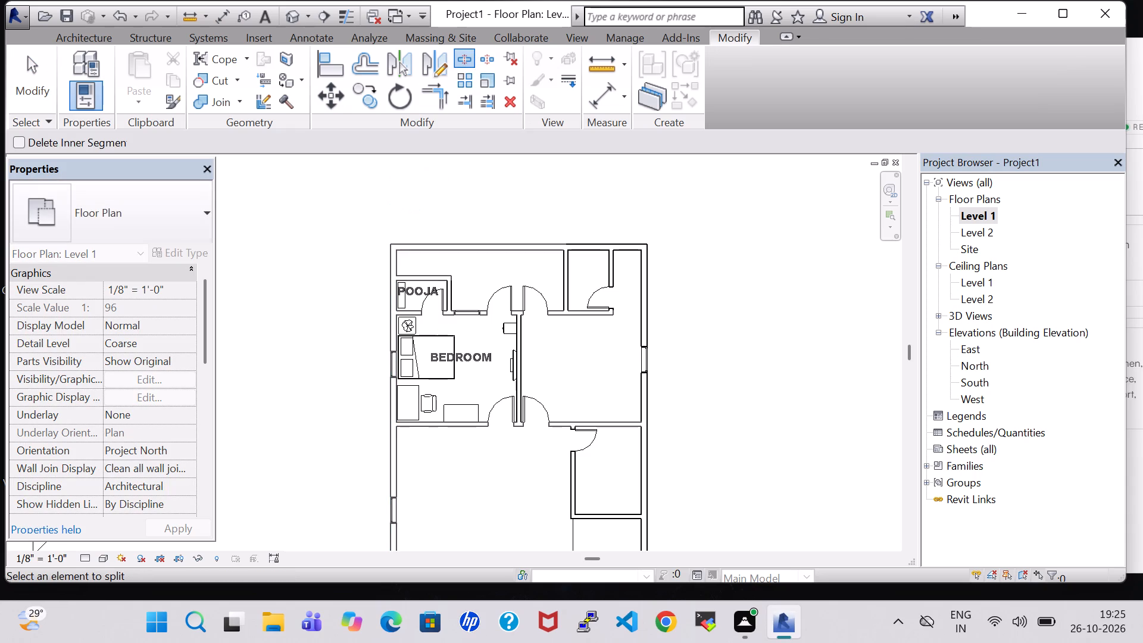
key("Escape")
key("Escape")
Set the unconnected height of the split top exterior wall segment beyond the POOJA room to 5' 0".
left_click(478, 248)
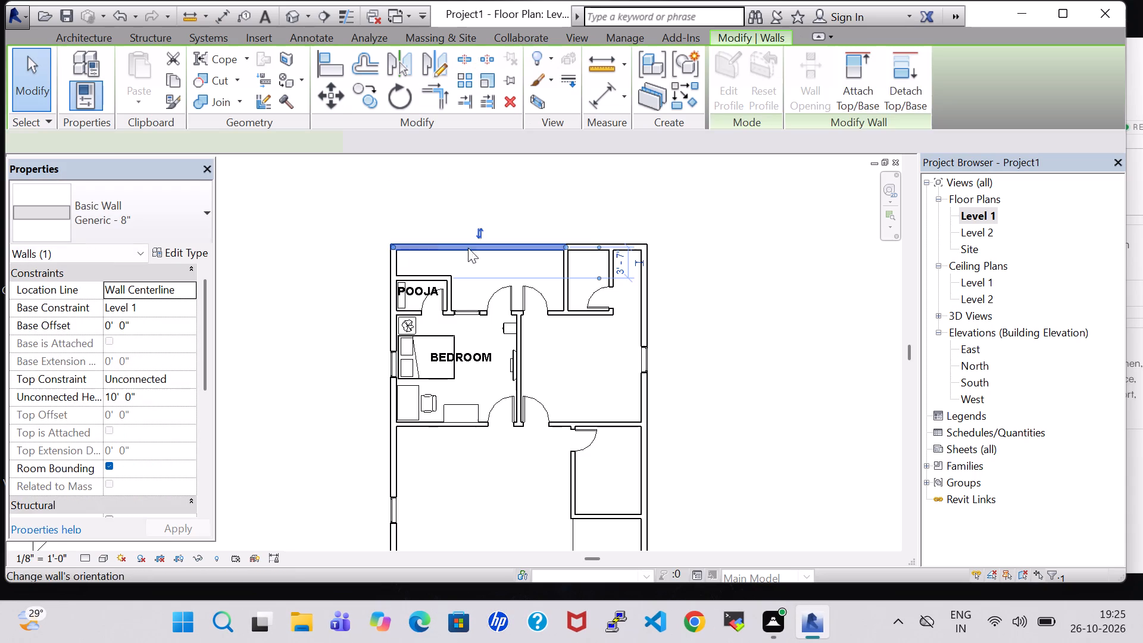
left_click(118, 397)
key("BackSpace")
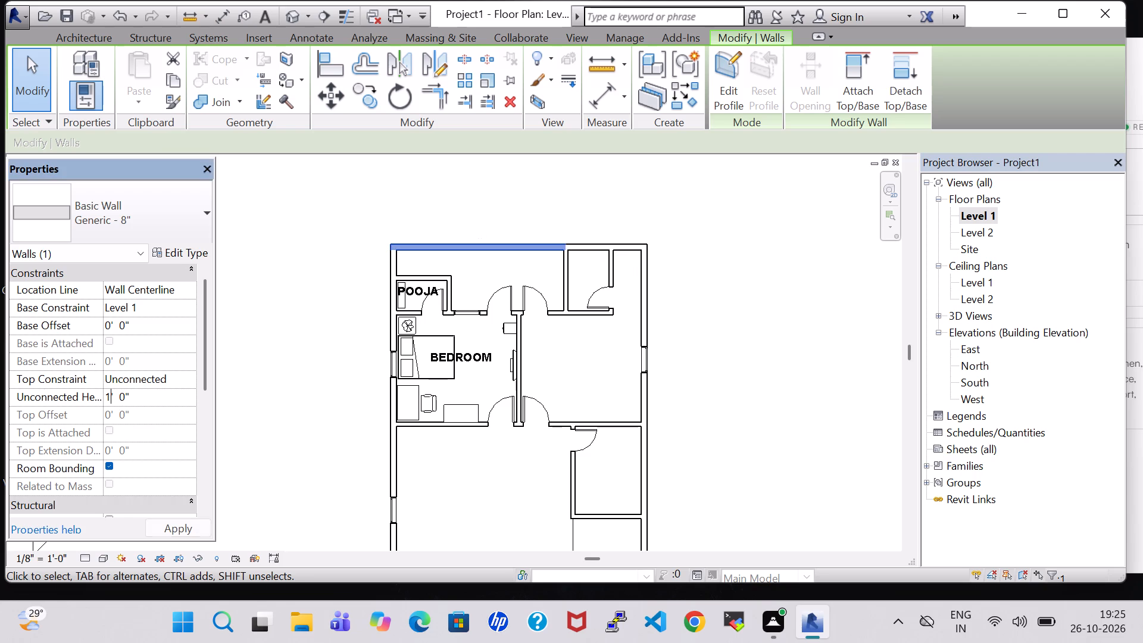
key("BackSpace")
key("5")
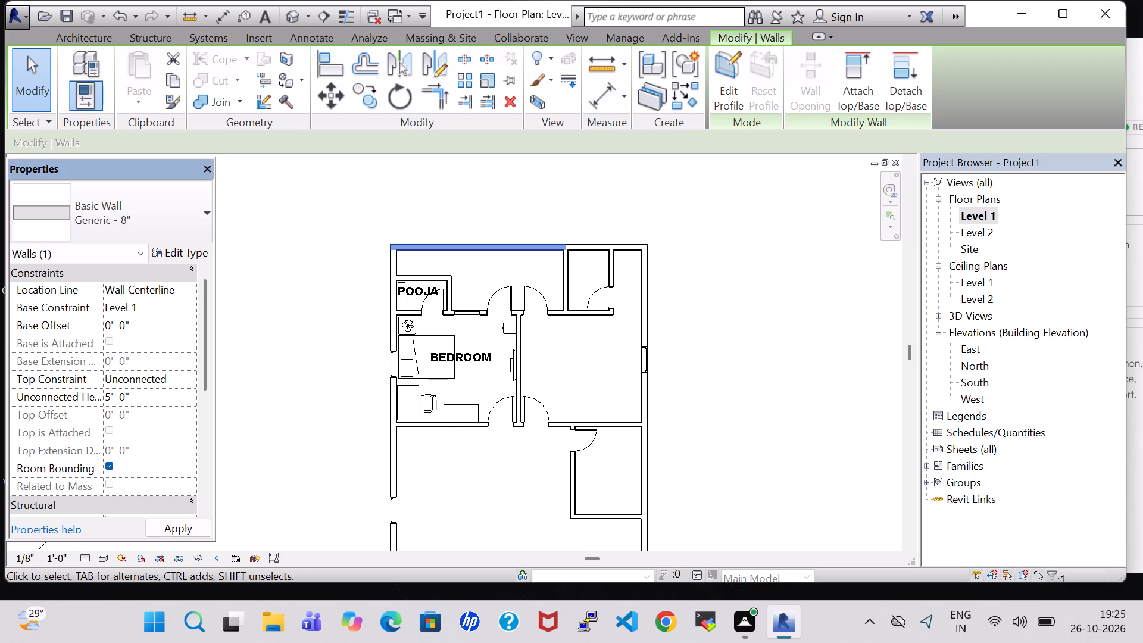
key("semicolon")
key("BackSpace")
left_click(179, 532)
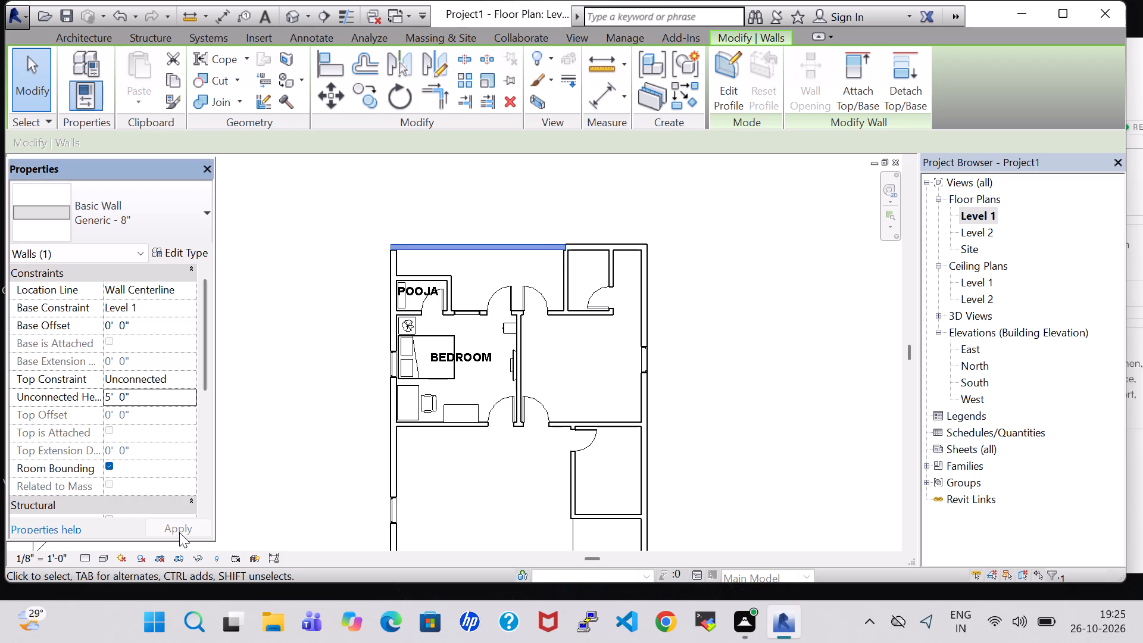
left_click(432, 189)
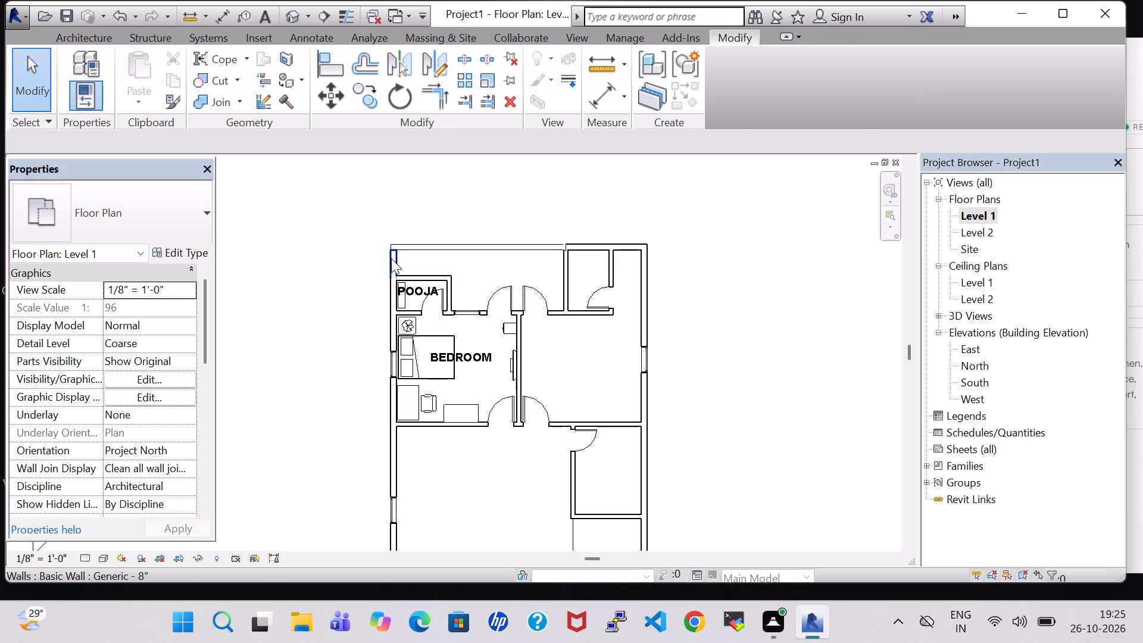
Set the unconnected height of the short side exterior wall segment above the POOJA room to 5' 0".
left_click(391, 258)
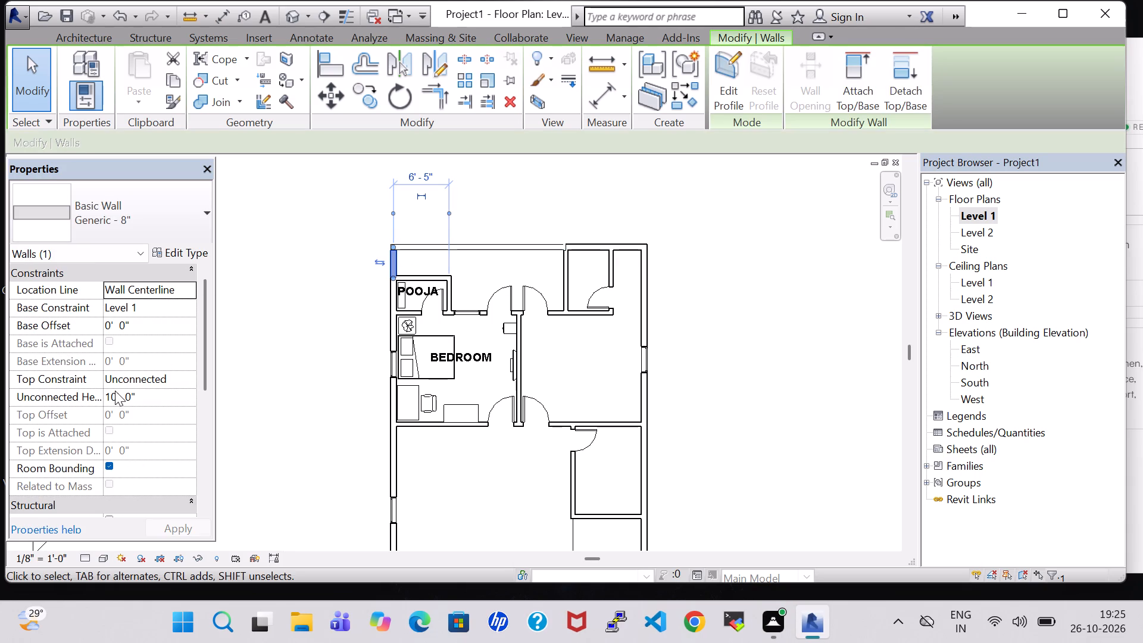
double_click(115, 393)
key("BackSpace")
key("BackSpace")
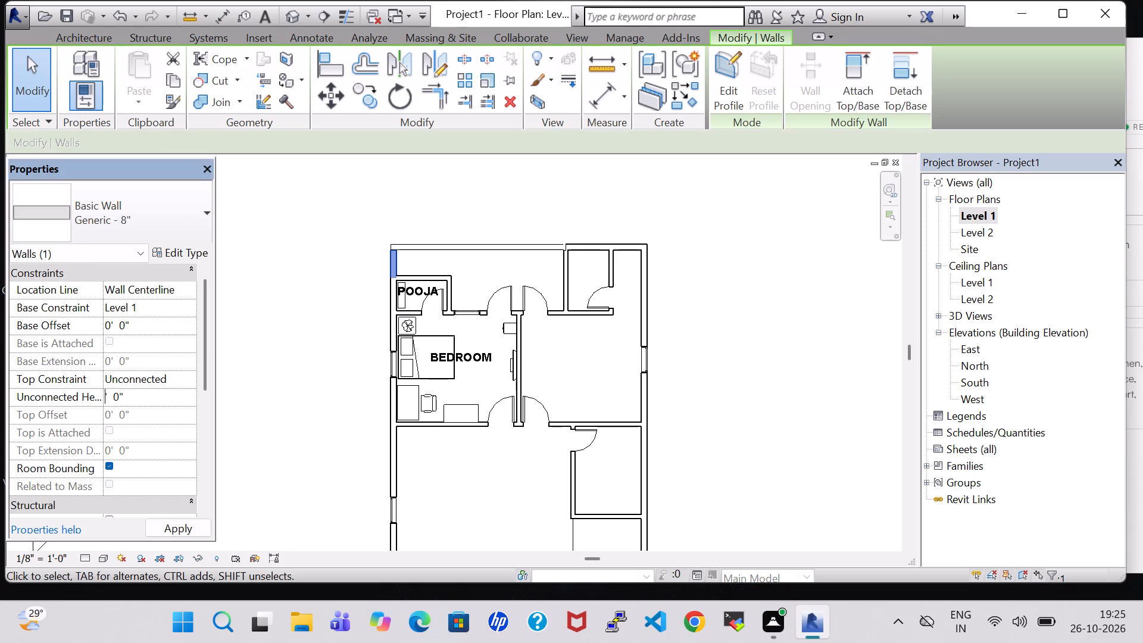
key("5")
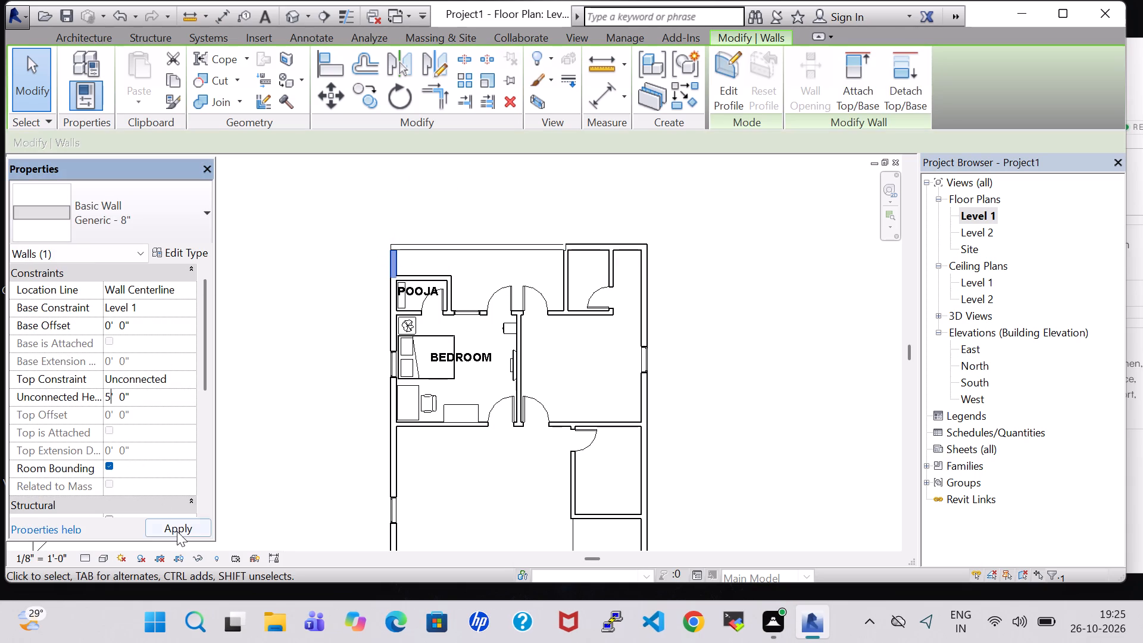
double_click(177, 531)
left_click(819, 312)
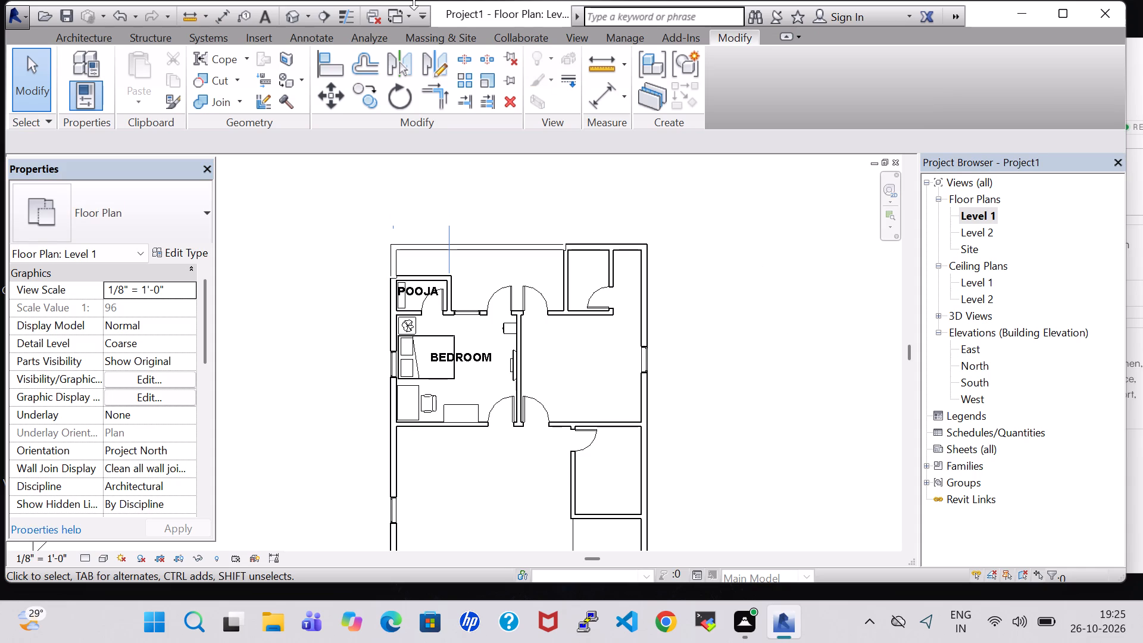
Examine the lowered exterior walls around the POOJA room and bedroom in the default 3D view.
left_click(298, 14)
scroll(534, 266, "down", 3)
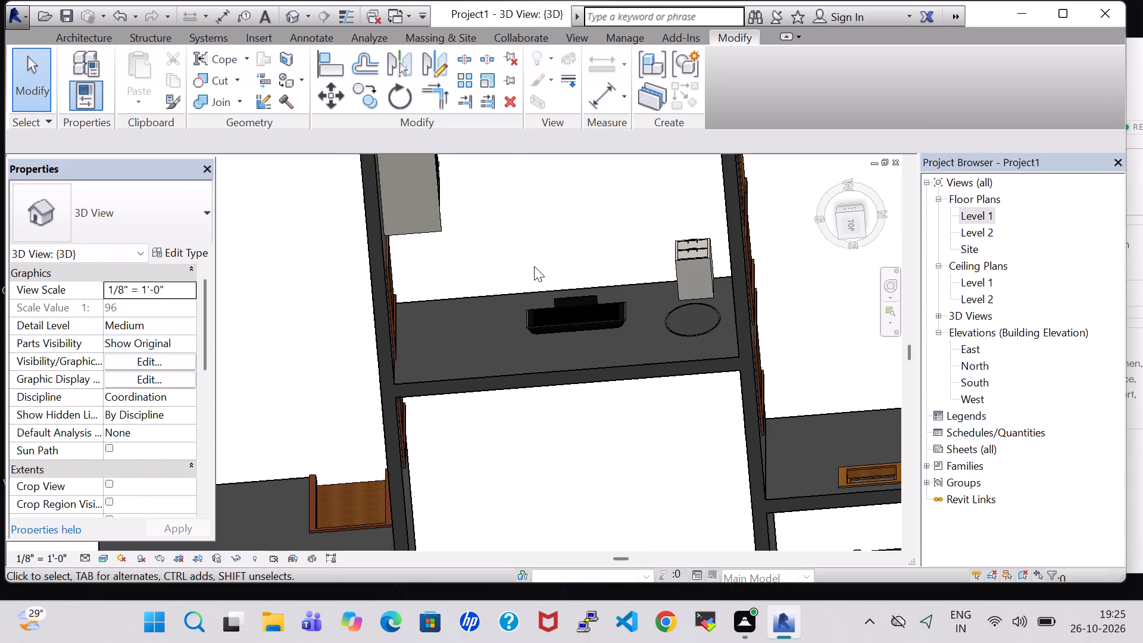
scroll(534, 266, "down", 5)
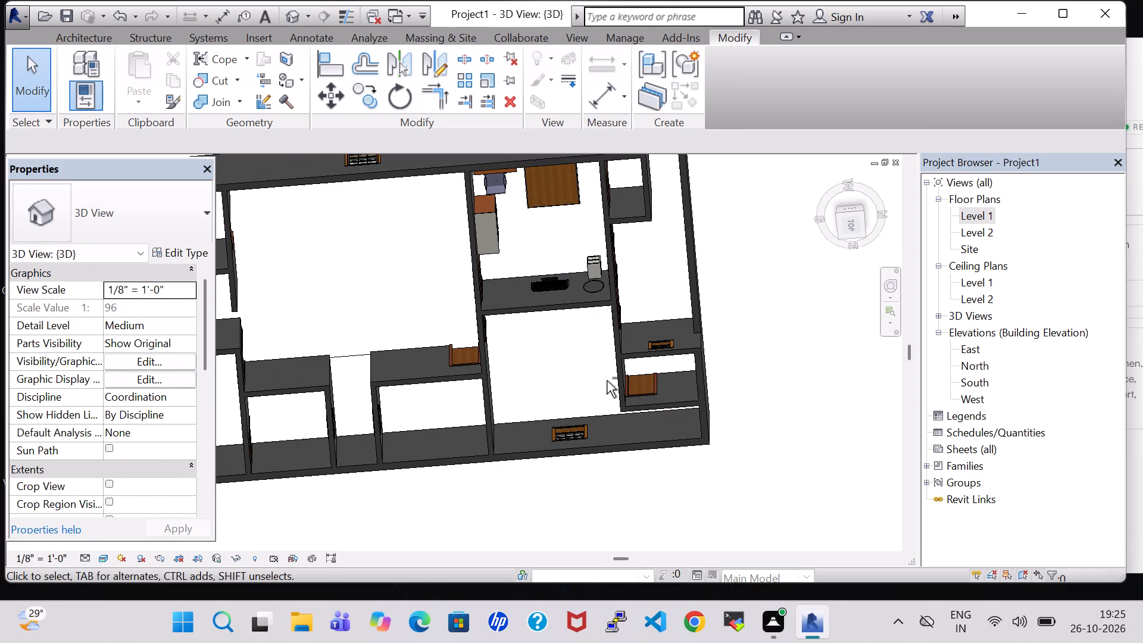
middle_click_drag(604, 374, 594, 253, "shift")
middle_click_drag(812, 274, 761, 248, "shift")
middle_click_drag(710, 220, 697, 215, "shift")
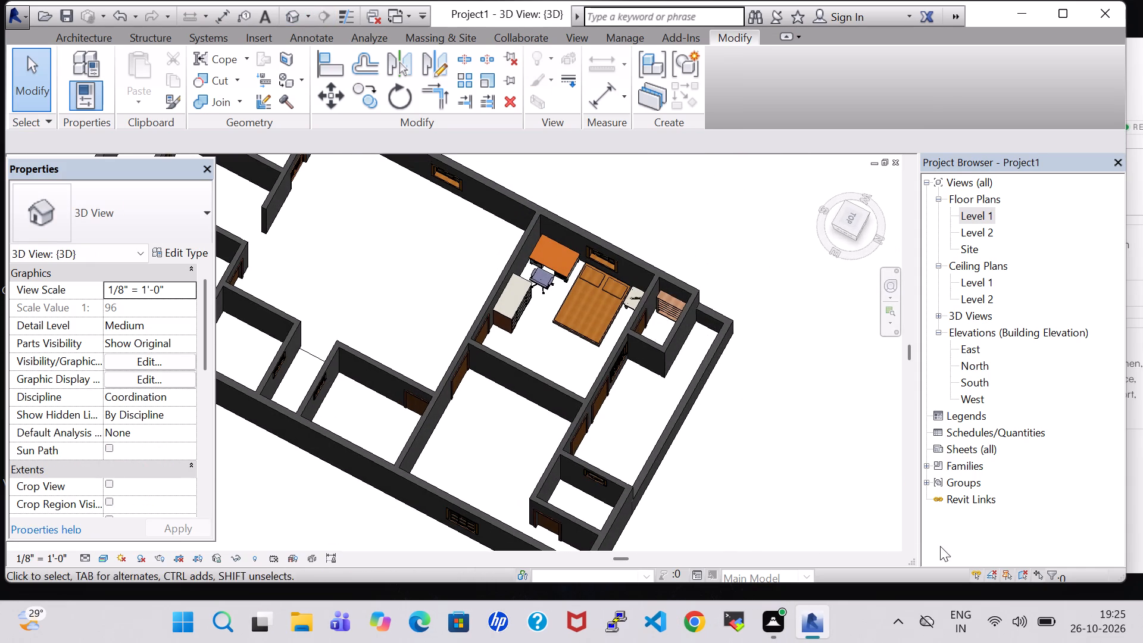
middle_click_drag(939, 546, 791, 481, "shift")
middle_click_drag(790, 477, 696, 383)
scroll(702, 395, "up", 2)
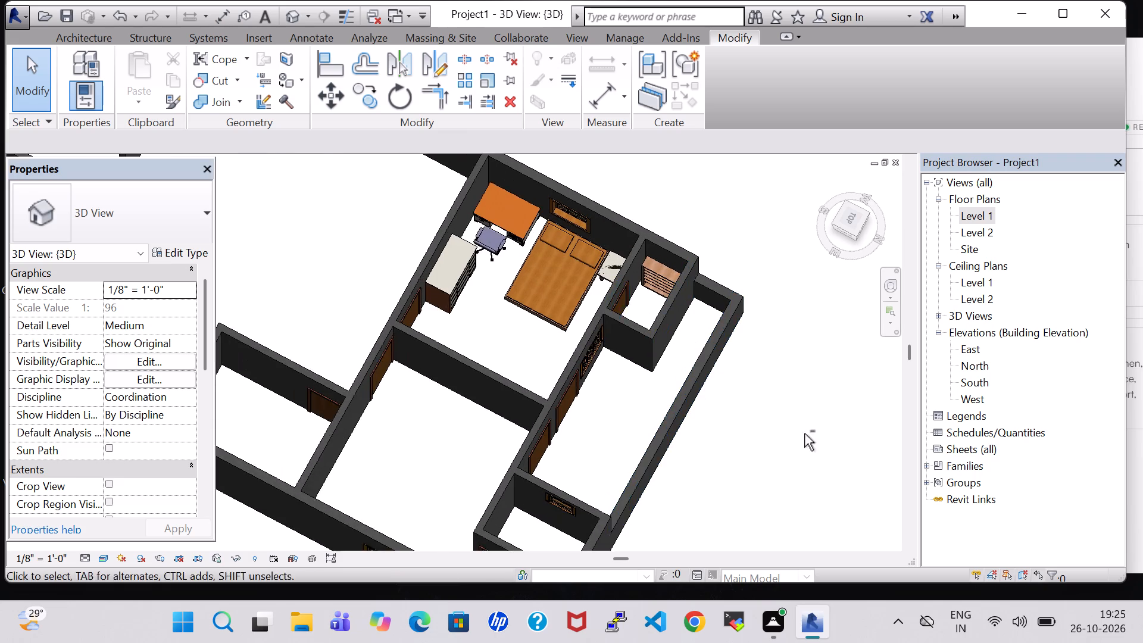
middle_click_drag(804, 433, 720, 317, "shift")
scroll(699, 617, "up", 1)
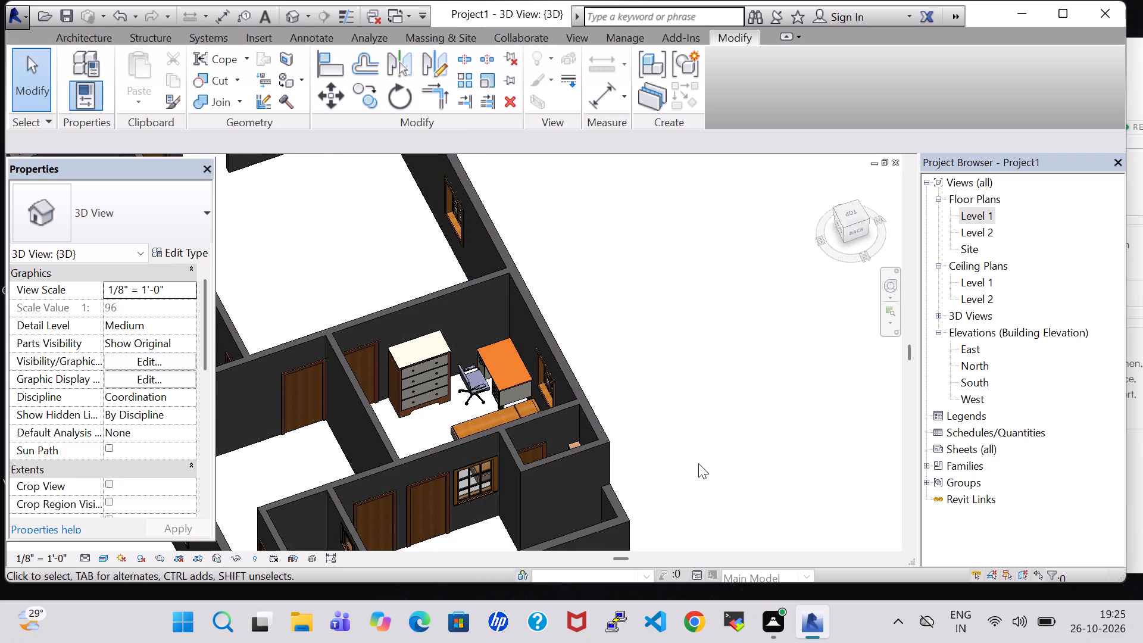
middle_click(698, 466)
middle_click_drag(698, 466, 686, 346)
middle_click(686, 346)
Return to the Level 1 floor plan.
double_click(966, 217)
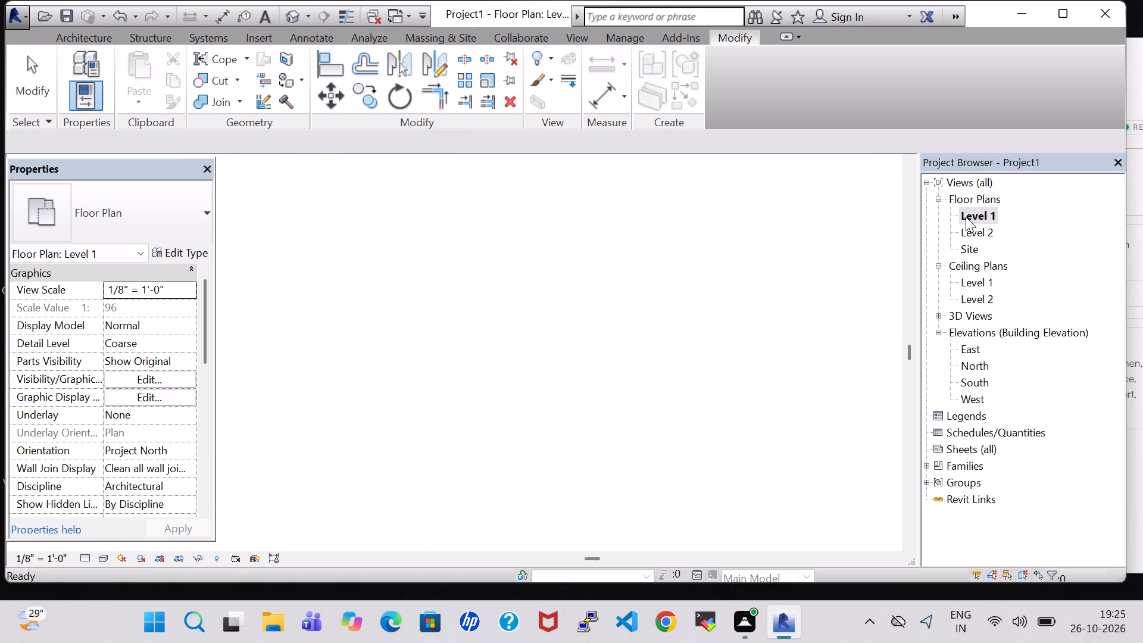
scroll(705, 302, "down", 2)
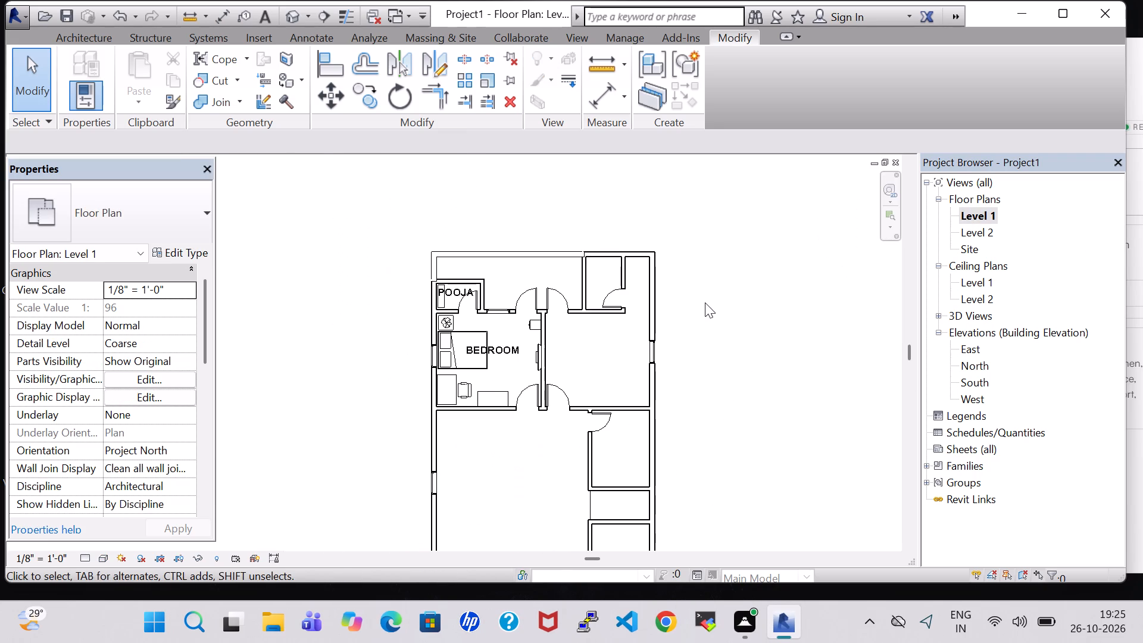
middle_click_drag(706, 304, 729, 370)
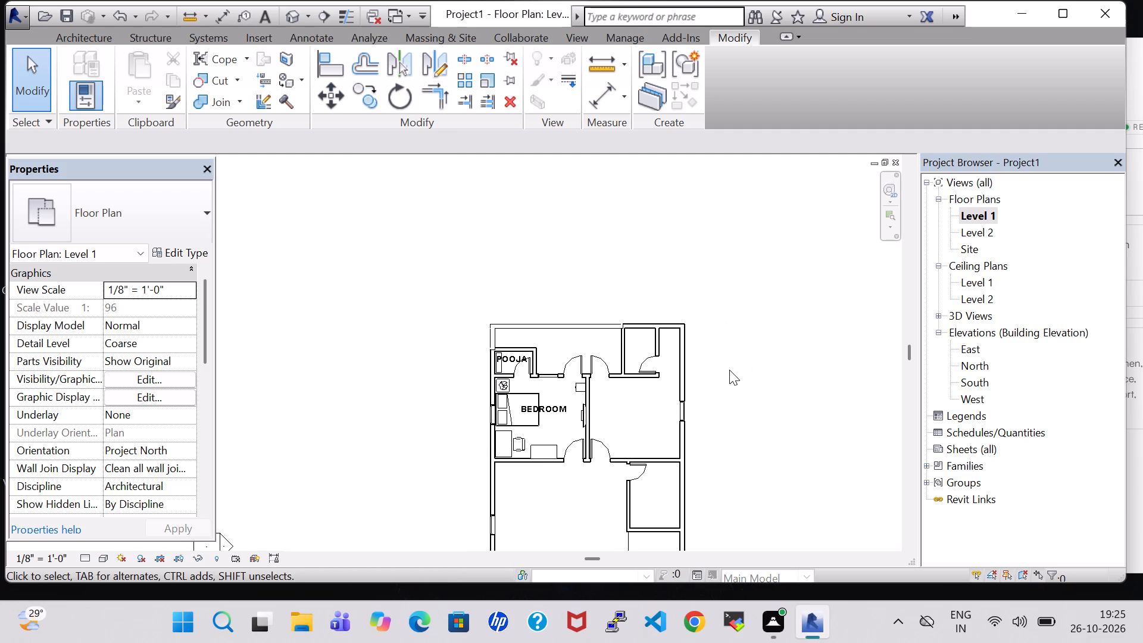
scroll(729, 370, "up", 3)
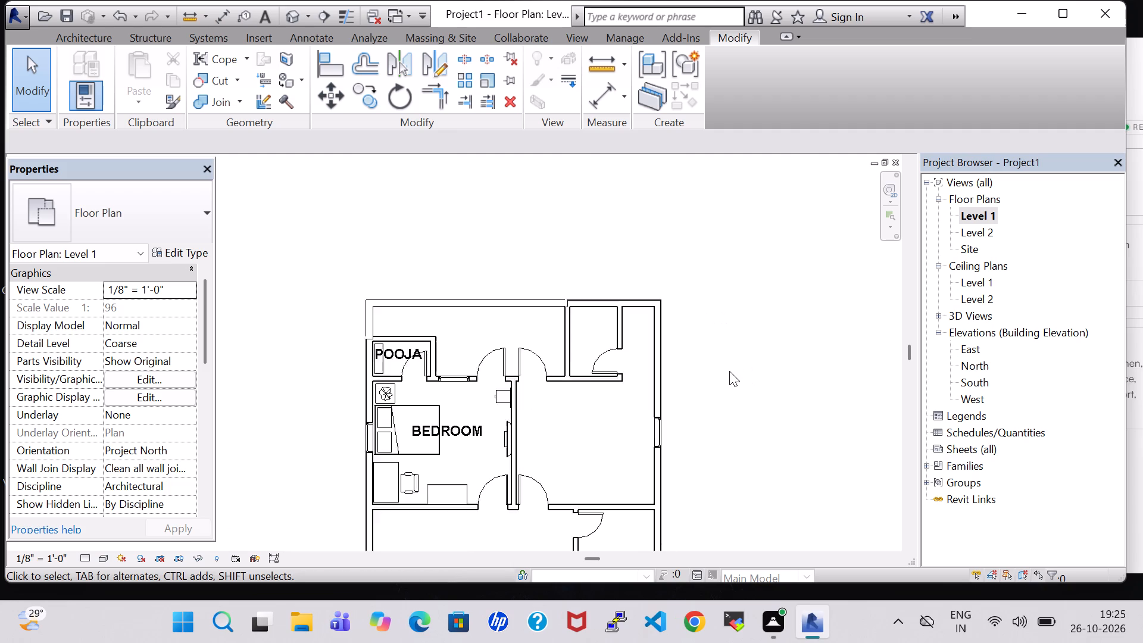
scroll(729, 371, "up", 1)
middle_click_drag(737, 385, 738, 421)
scroll(744, 419, "down", 3)
middle_click_drag(744, 415, 651, 363)
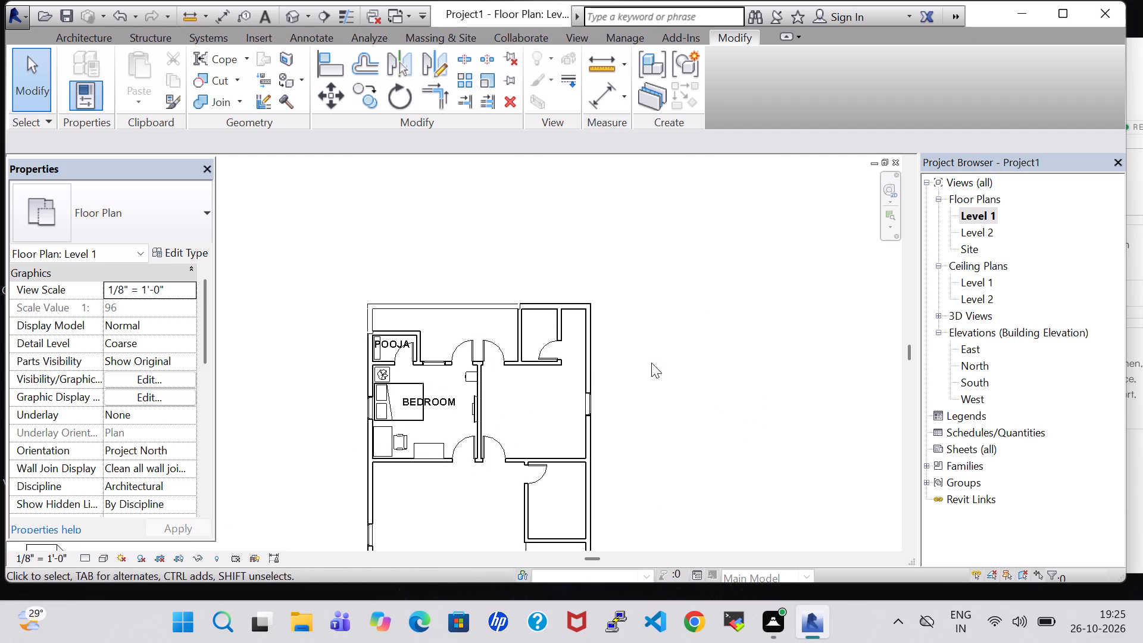
scroll(657, 360, "up", 4)
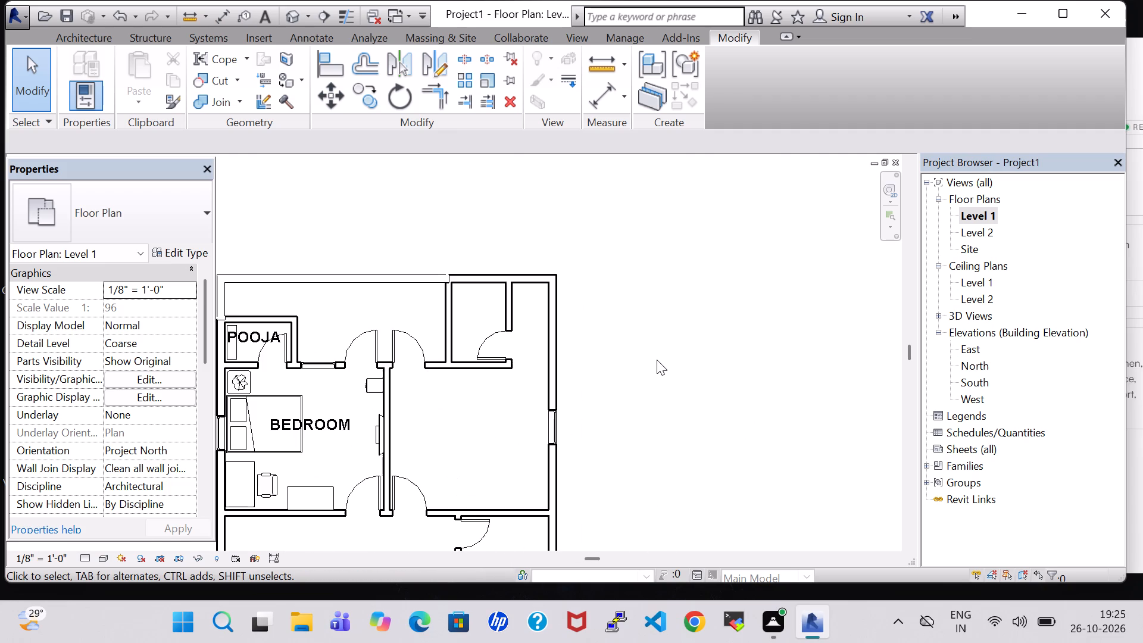
Load the Toilet-Domestic-3D family from the US Imperial library's Plumbing, Architectural, Fixtures, Water Closets folder for component placement.
left_click(75, 46)
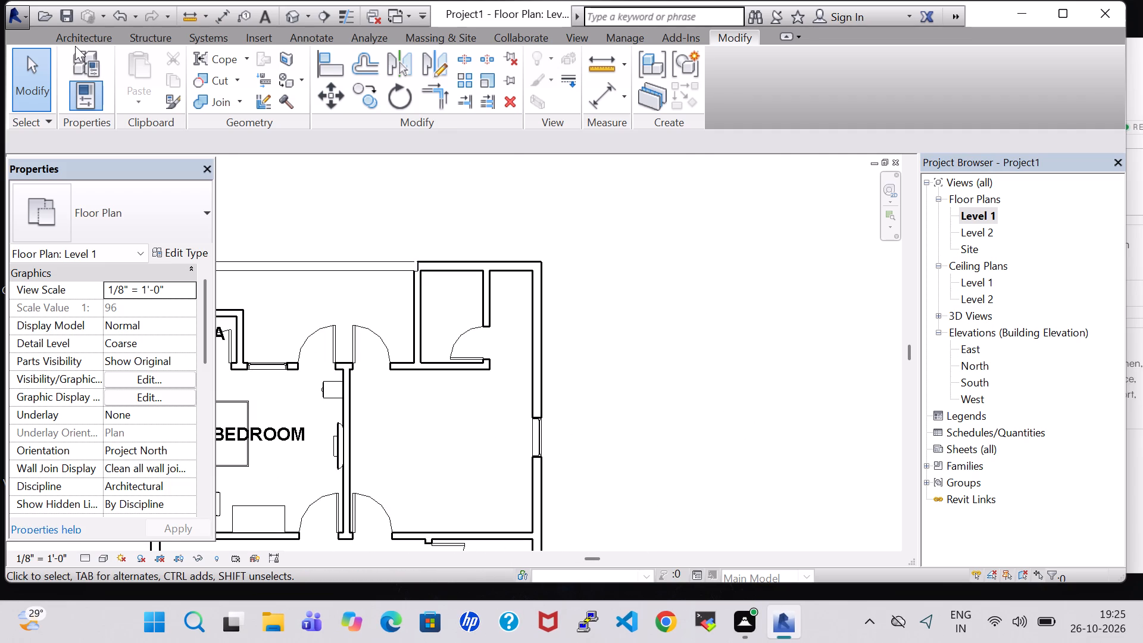
left_click(75, 39)
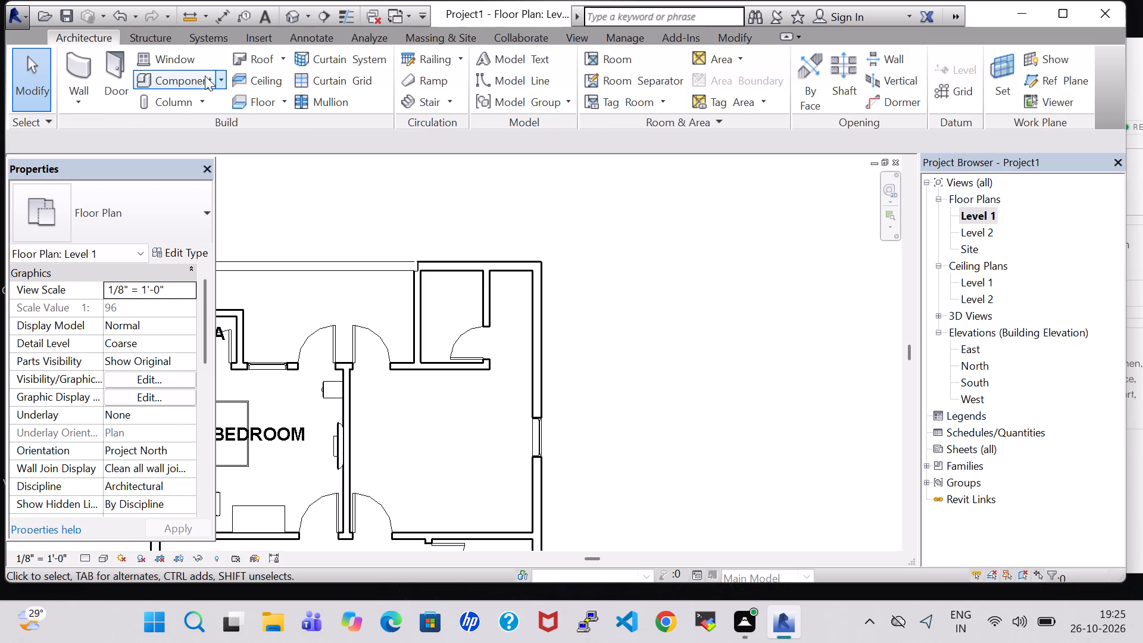
left_click(205, 76)
left_click(726, 83)
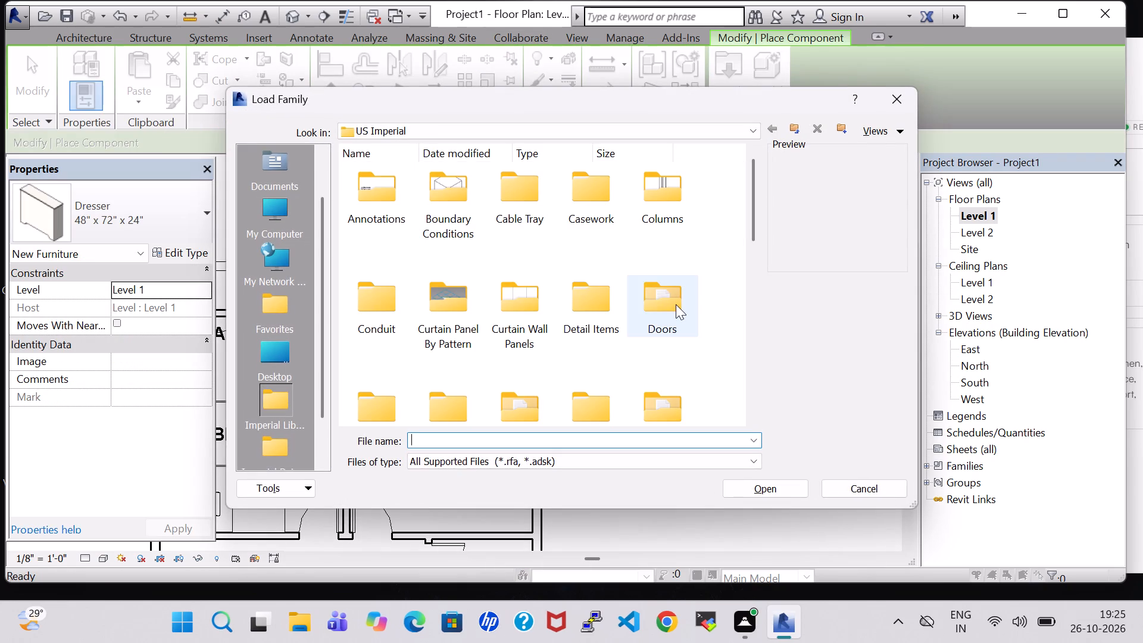
left_click(676, 304)
key("p")
double_click(515, 185)
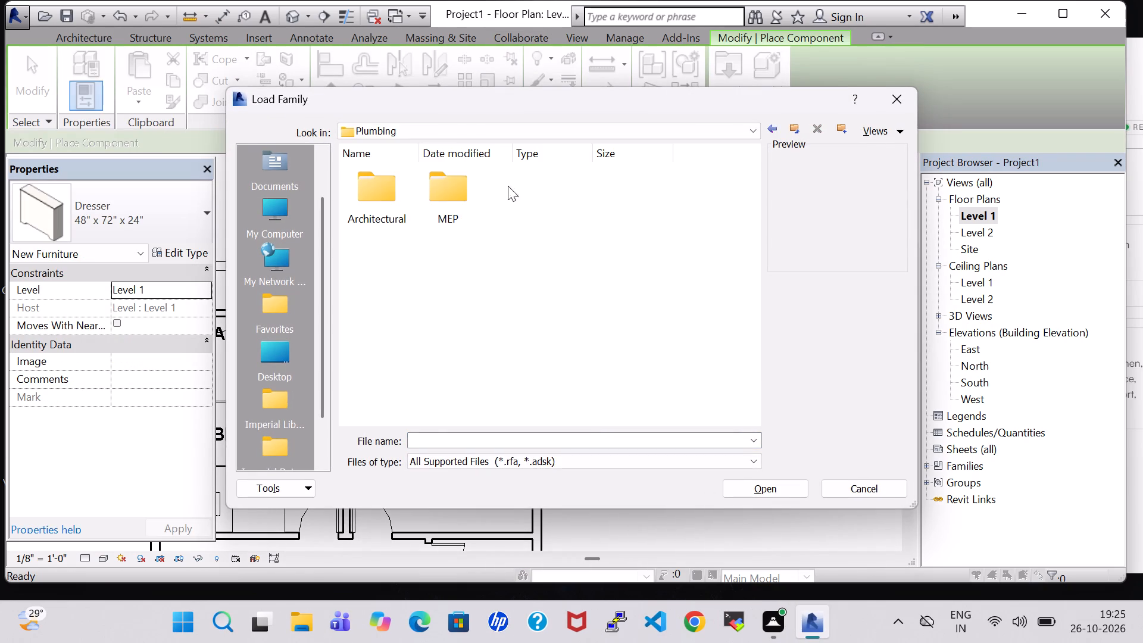
double_click(366, 199)
double_click(447, 214)
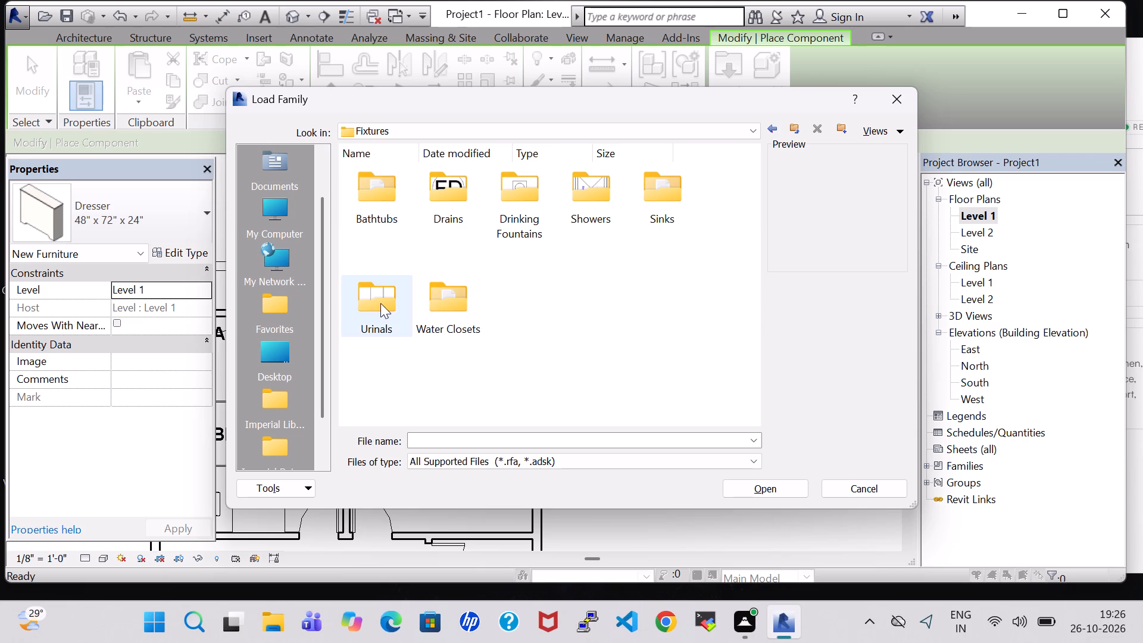
double_click(429, 307)
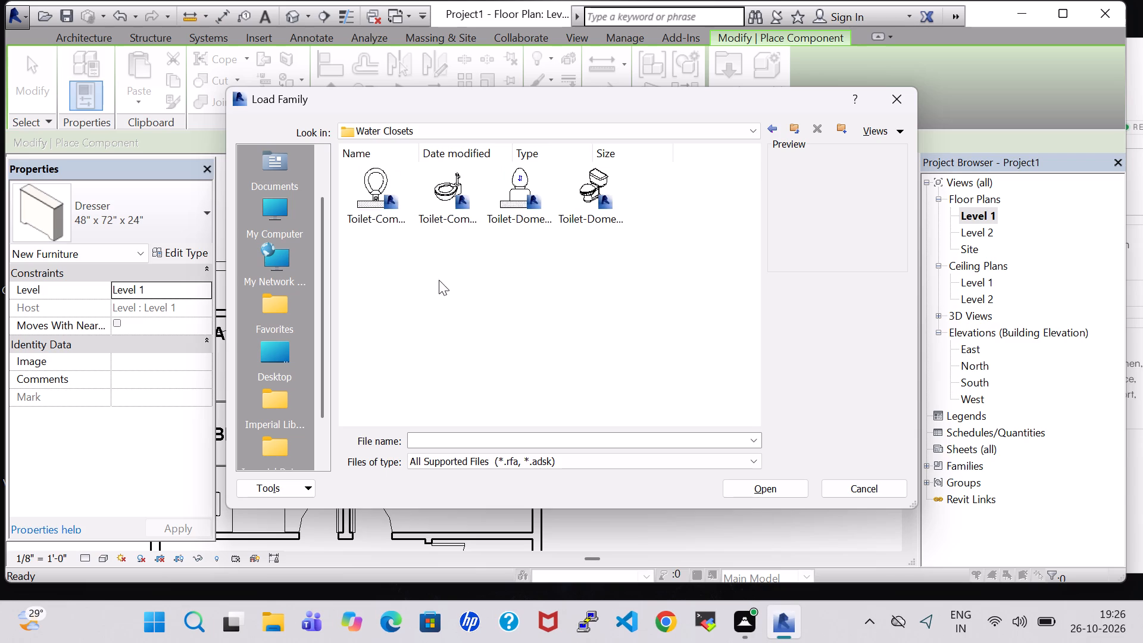
left_click(604, 179)
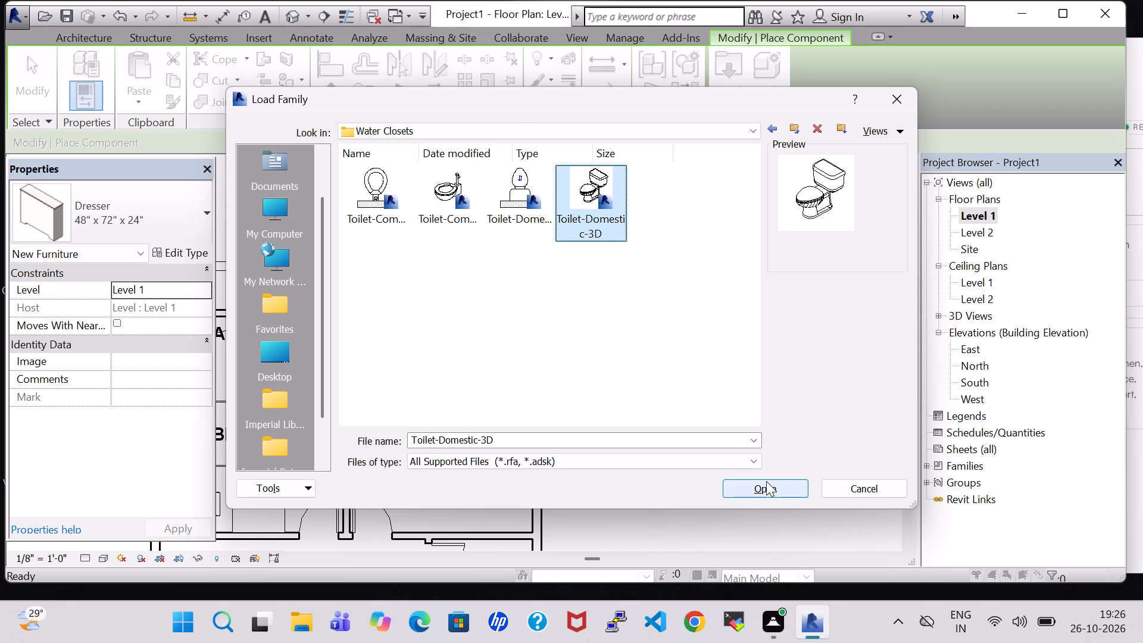
left_click(766, 481)
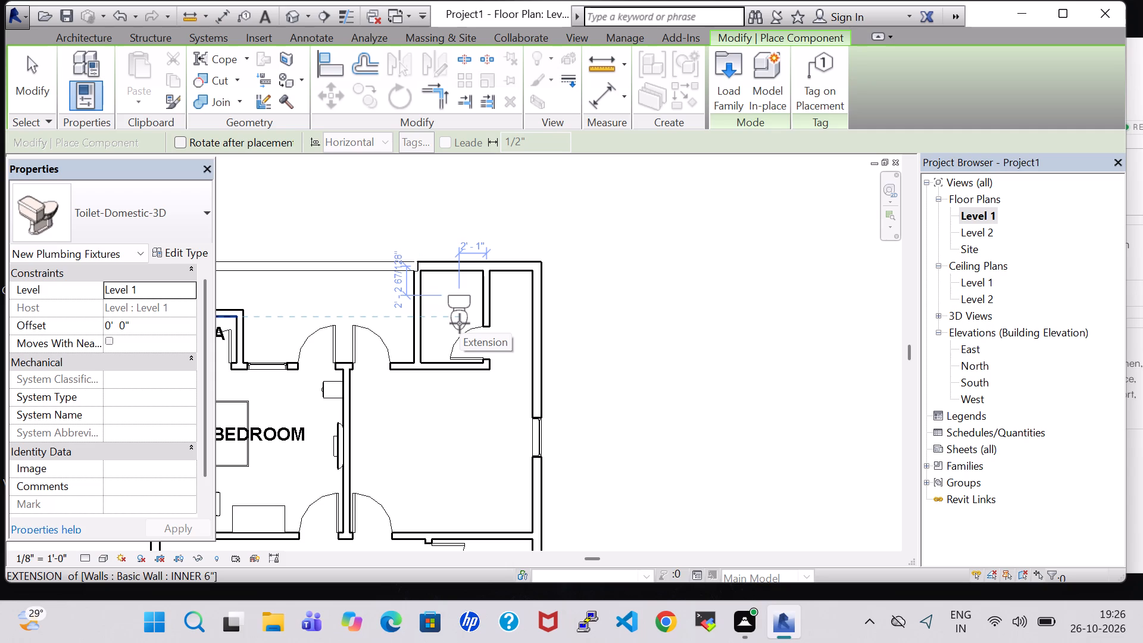
Place the toilet, rotated with its tank against the left inner wall of the plan's upper-right bathroom, about 2' 0" from the top exterior wall.
key("space")
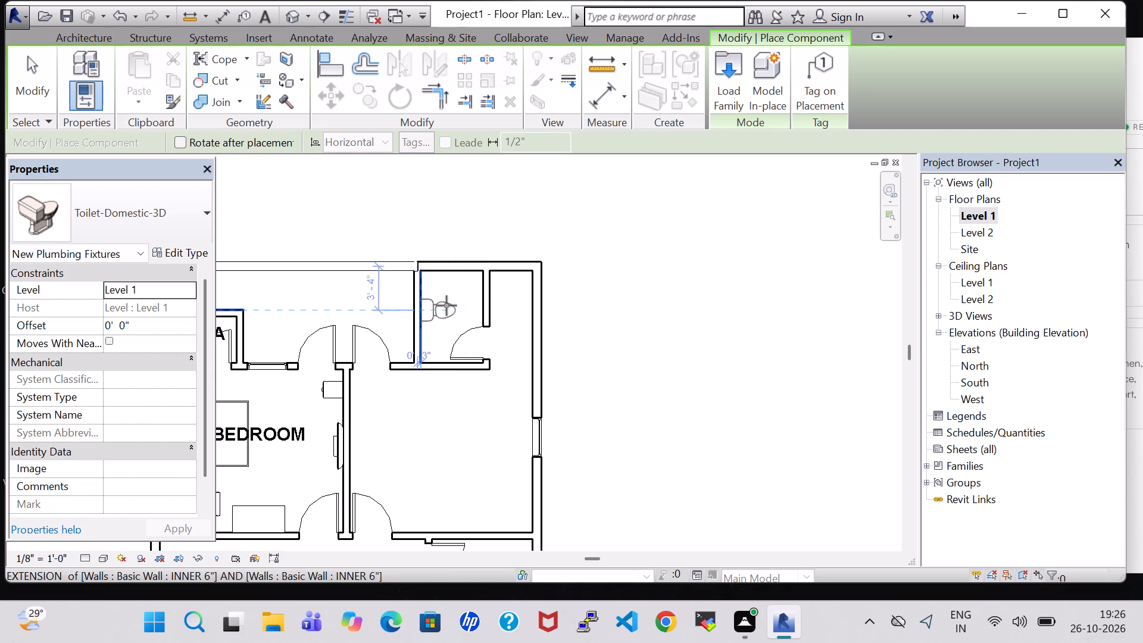
scroll(446, 305, "up", 5)
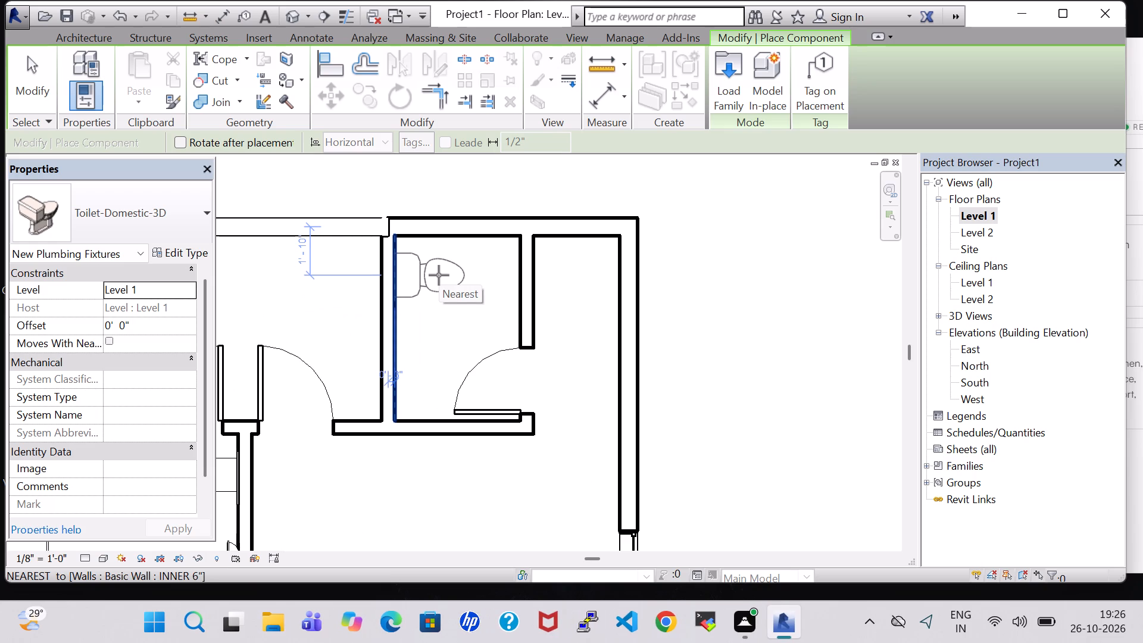
left_click(438, 279)
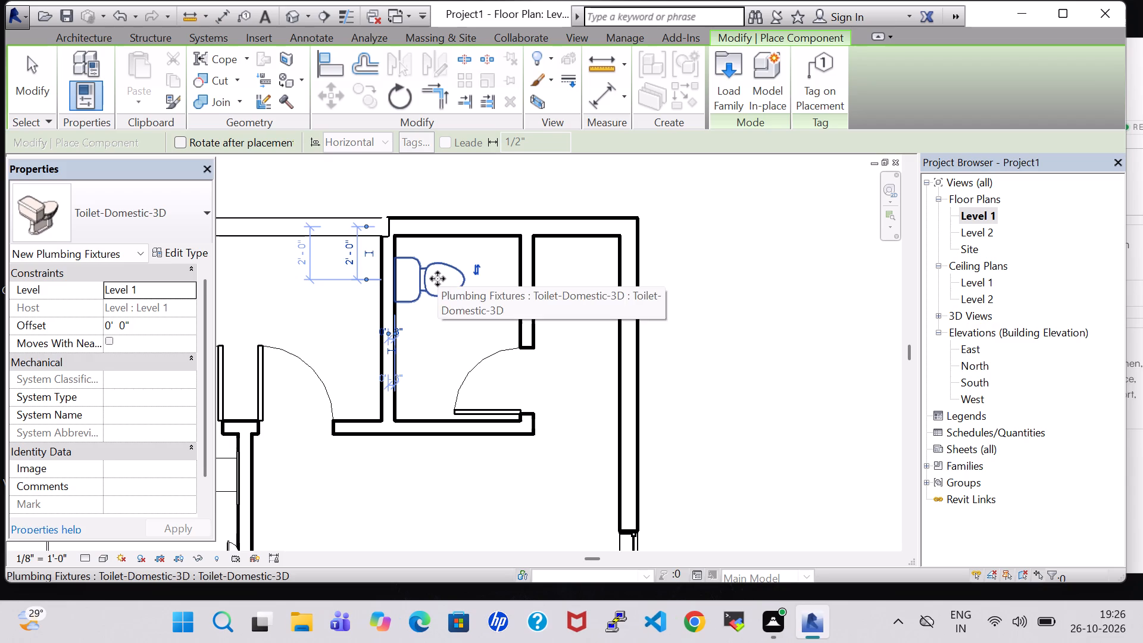
key("Escape")
key("Escape")
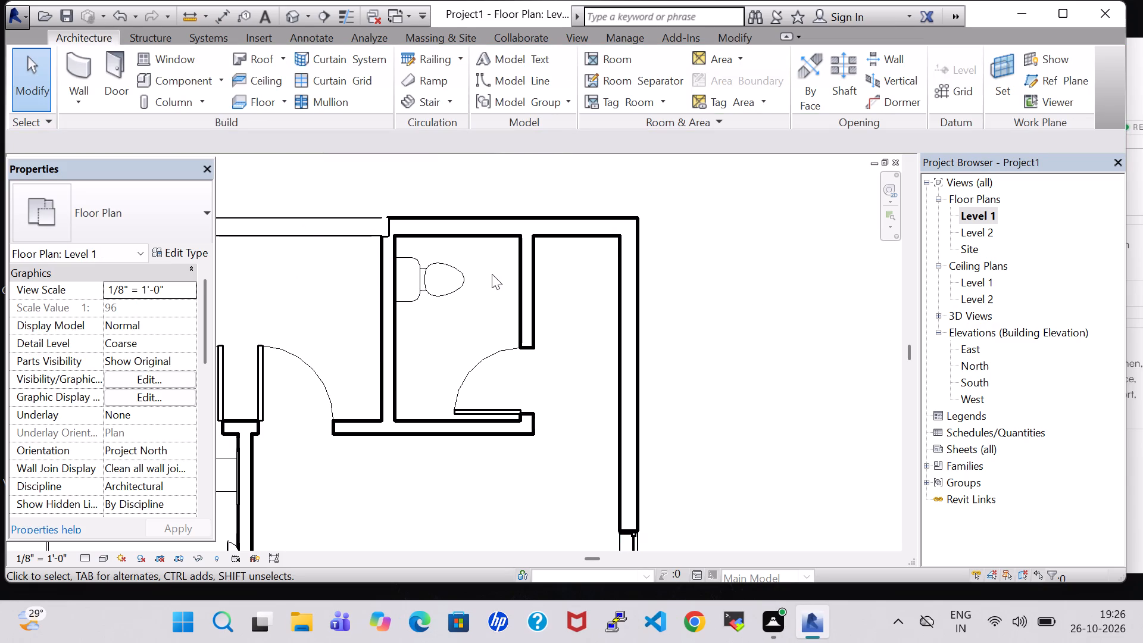
left_click(446, 280)
left_click(697, 280)
Load the Sink Vanity-Square family from the library's Plumbing, Architectural, Fixtures, Sinks folder for component placement.
left_click(180, 80)
left_click(724, 87)
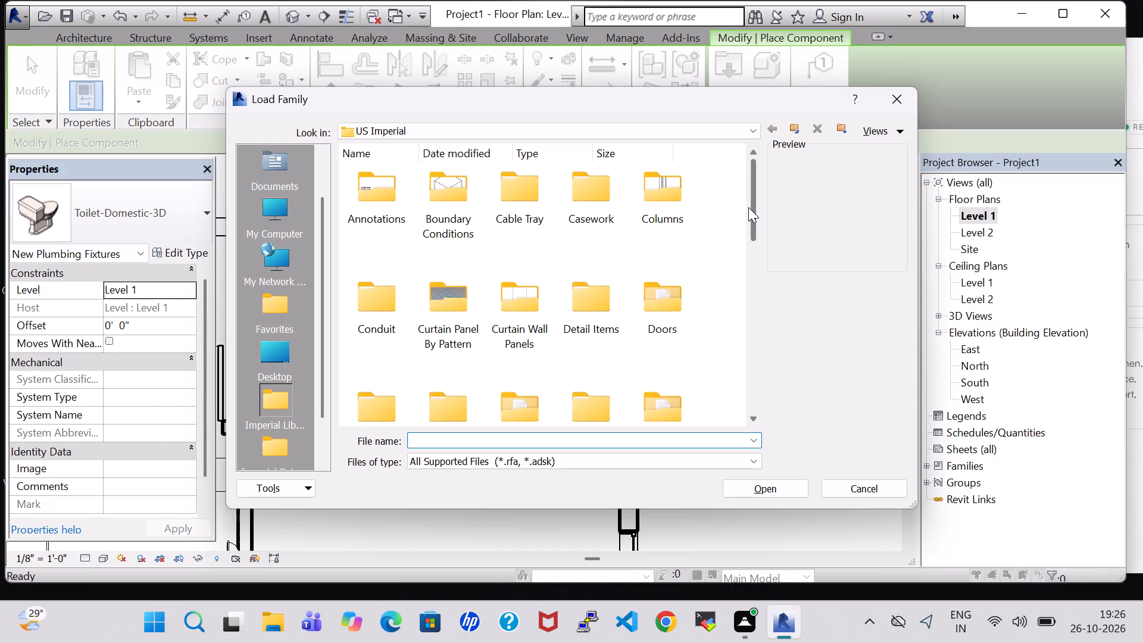
left_click_drag(751, 206, 763, 301)
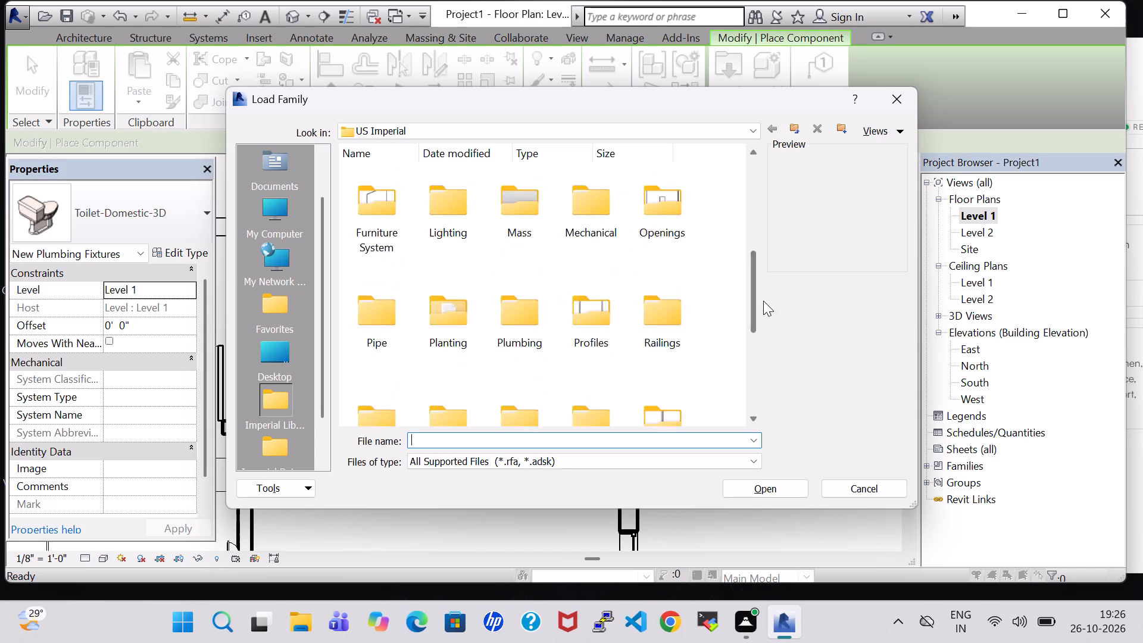
left_click_drag(763, 301, 770, 389)
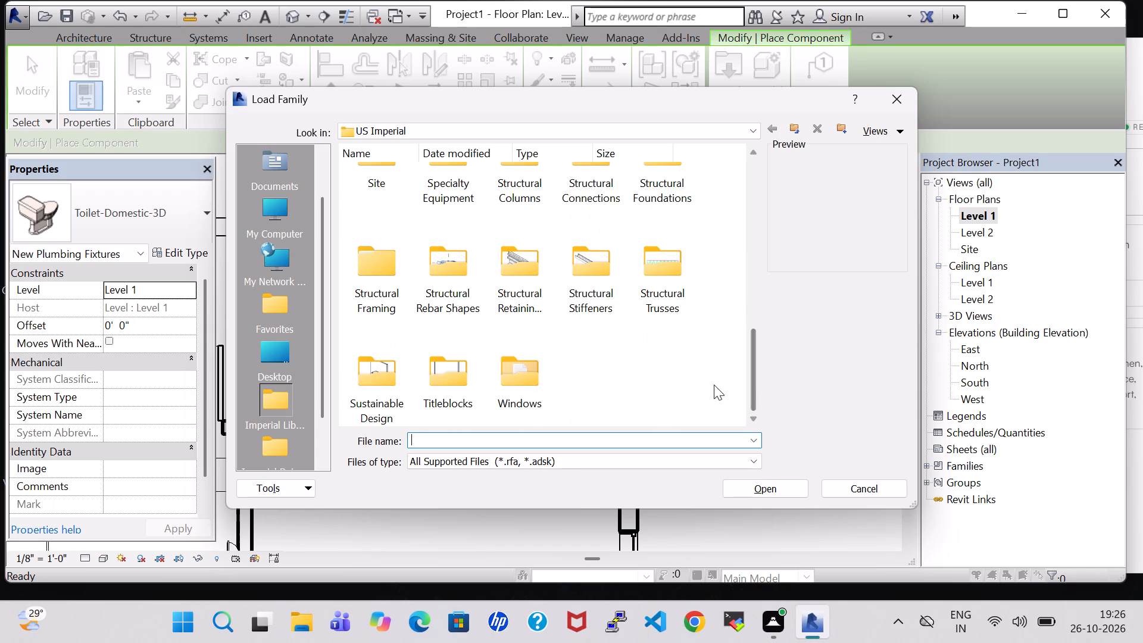
left_click_drag(751, 387, 758, 202)
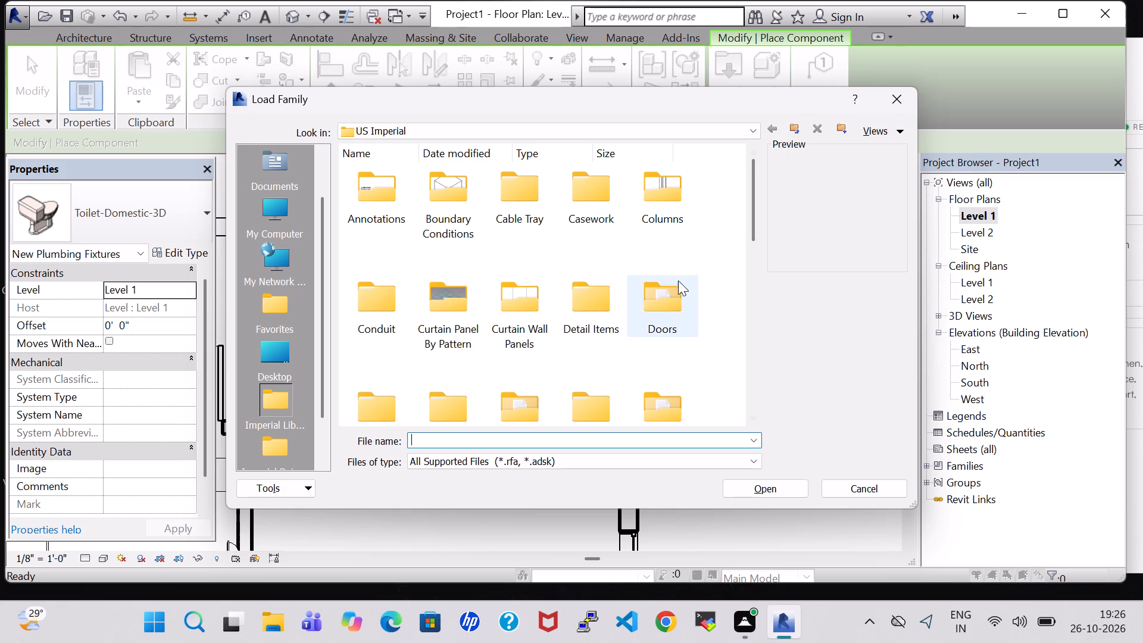
left_click(661, 285)
key("p")
double_click(496, 208)
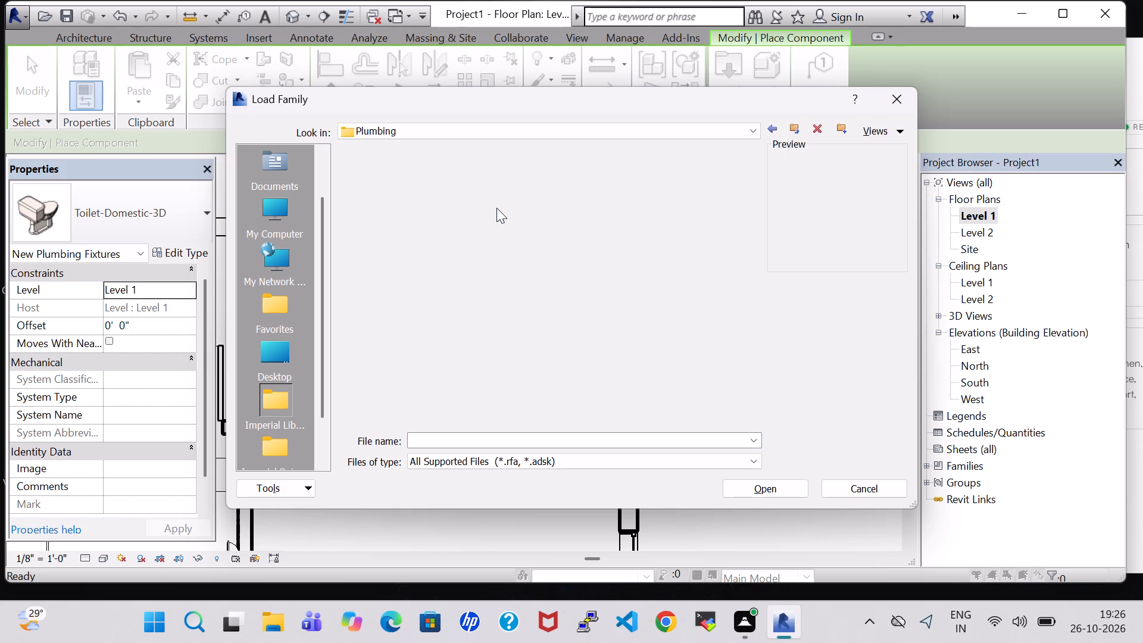
double_click(372, 198)
double_click(449, 198)
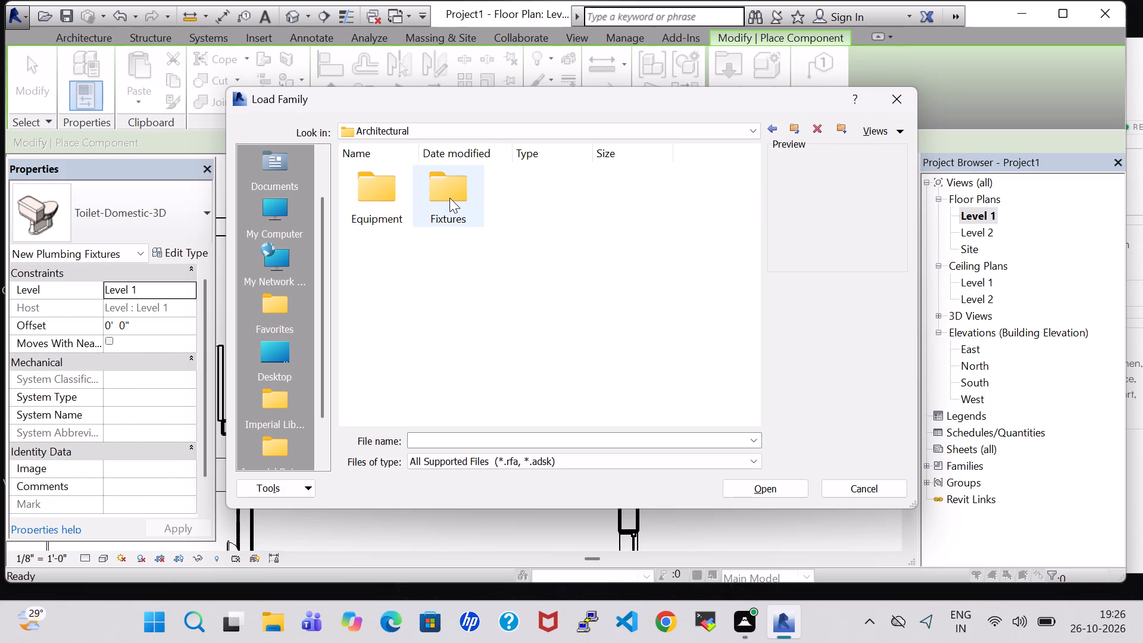
double_click(655, 188)
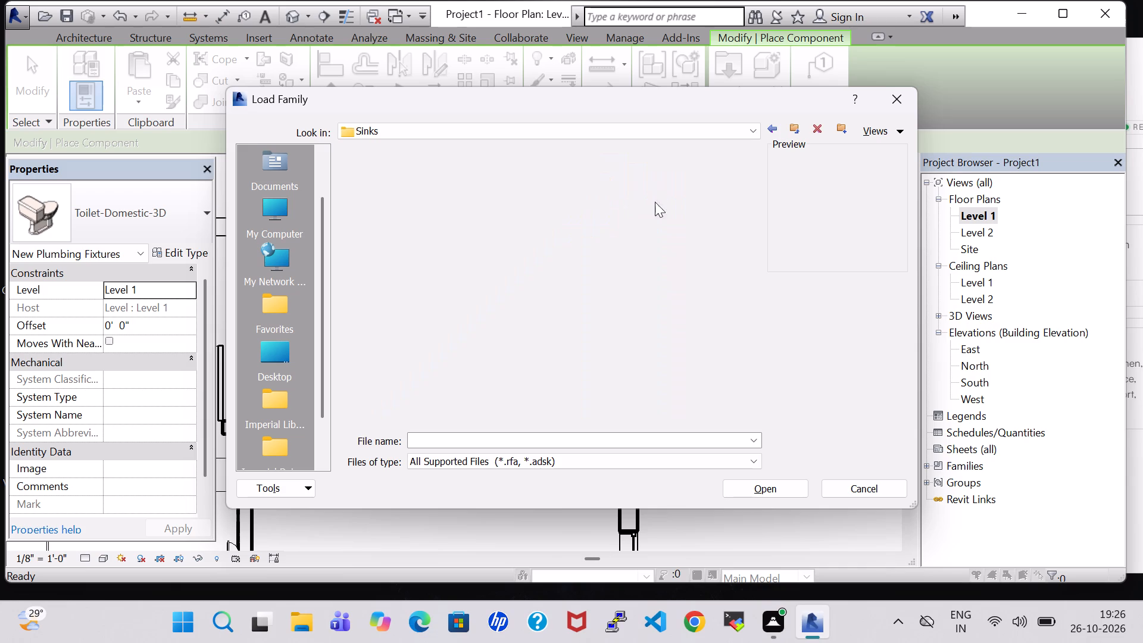
left_click(392, 296)
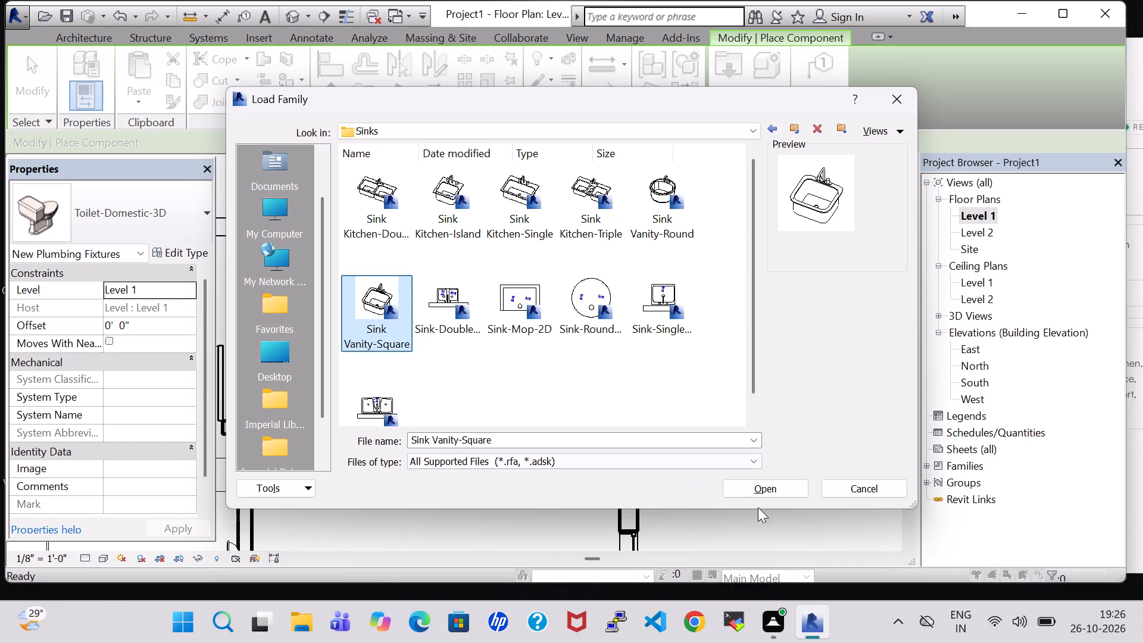
left_click(755, 486)
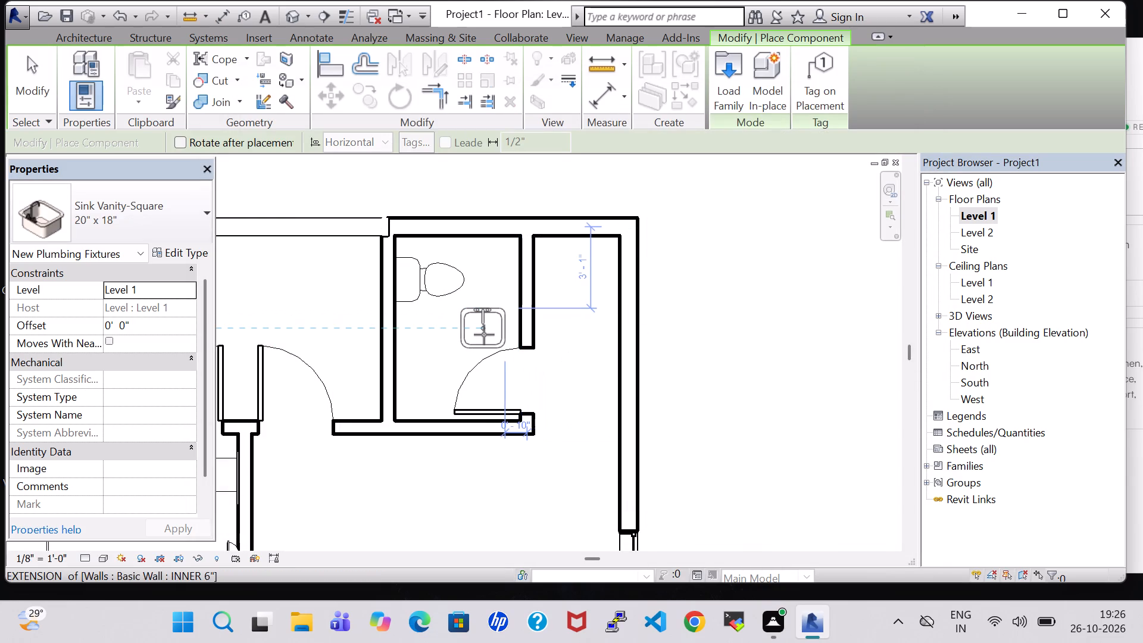
Place the rotated 20" x 18" vanity sink against the bathroom's left wall, below the toilet near the lower corner.
key("space")
scroll(442, 389, "up", 3)
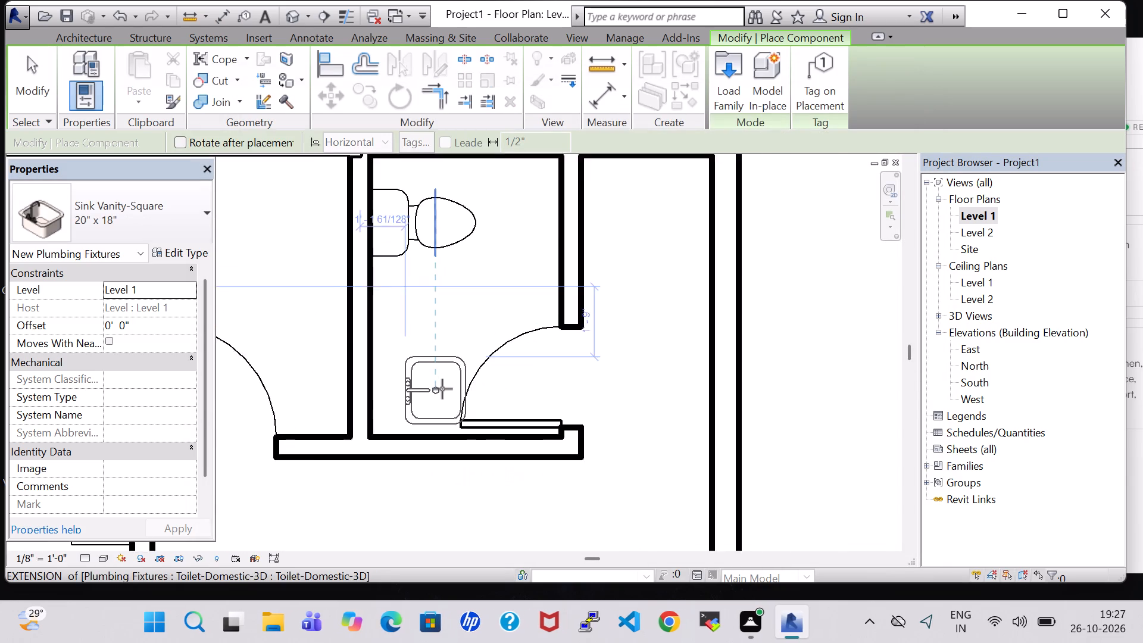
scroll(442, 389, "up", 2)
left_click(391, 392)
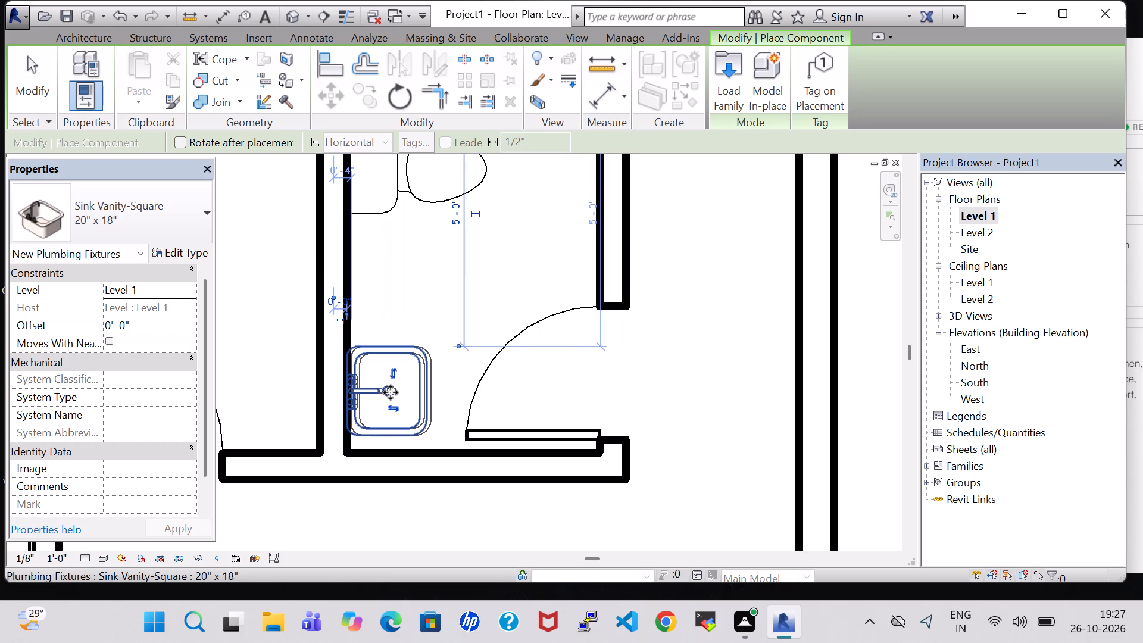
key("Escape")
key("Escape")
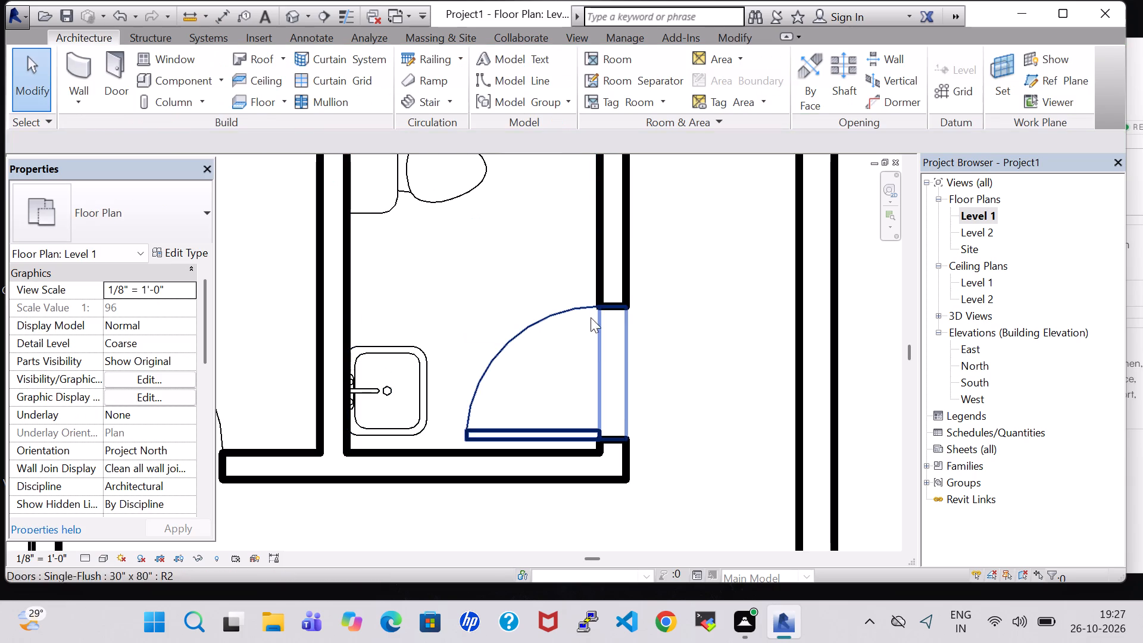
left_click(804, 311)
left_click(756, 240)
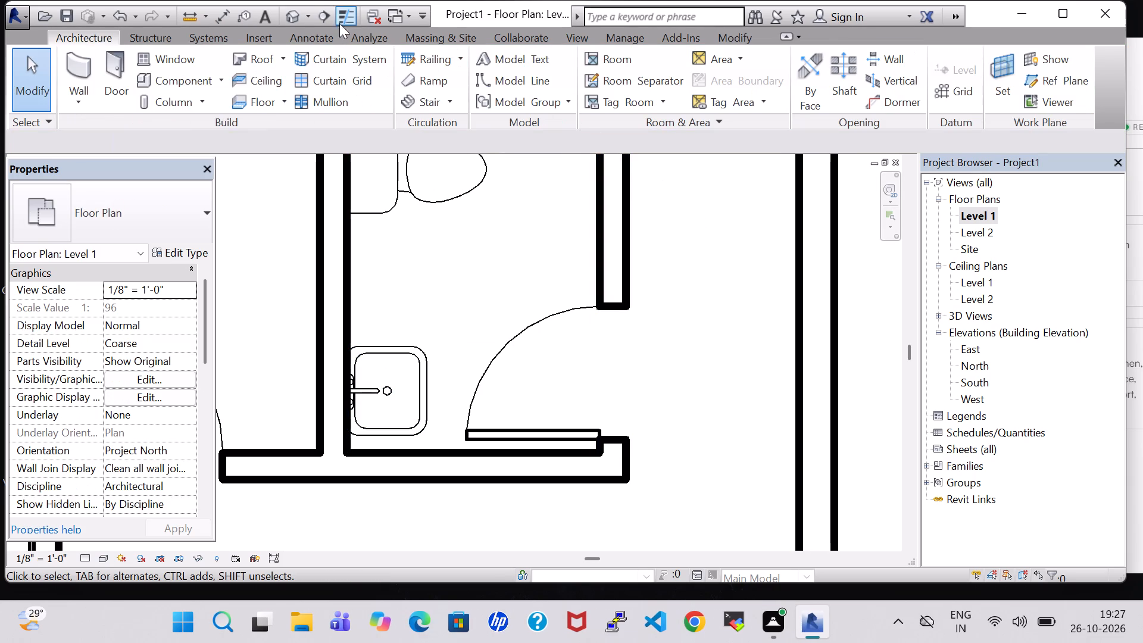
Examine the new toilet and sink in the bathroom, along with the surrounding walls and openings, in the default 3D view.
left_click(294, 8)
scroll(483, 328, "up", 2)
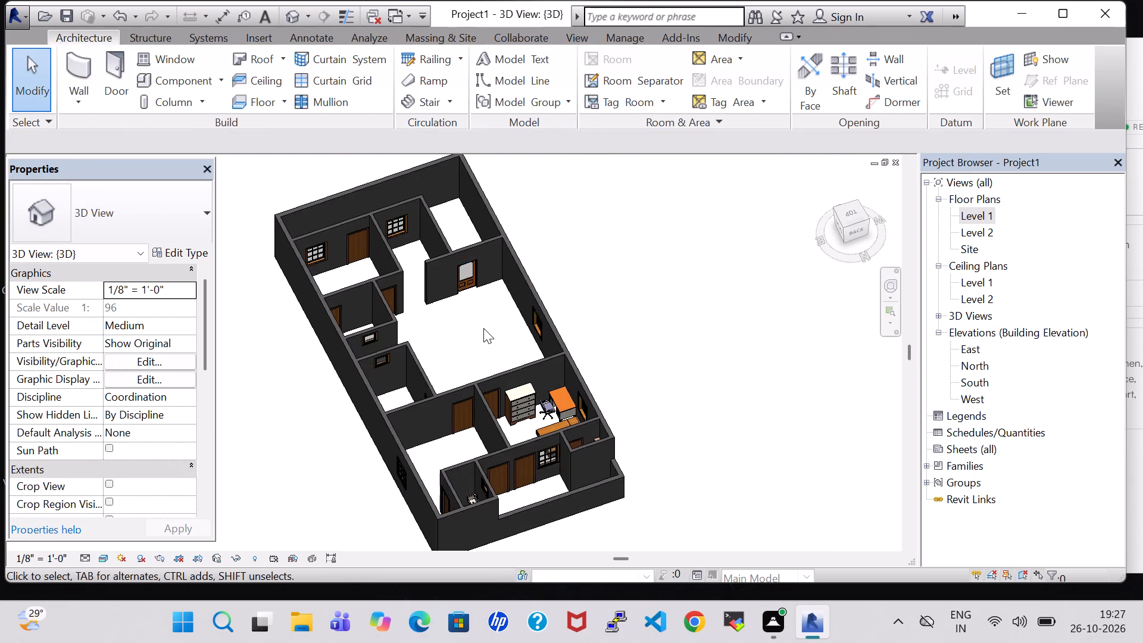
scroll(483, 328, "up", 4)
middle_click_drag(483, 328, 501, 454, "shift")
middle_click_drag(508, 439, 452, 246)
scroll(508, 439, "up", 1)
scroll(516, 334, "up", 2)
middle_click_drag(516, 334, 591, 160)
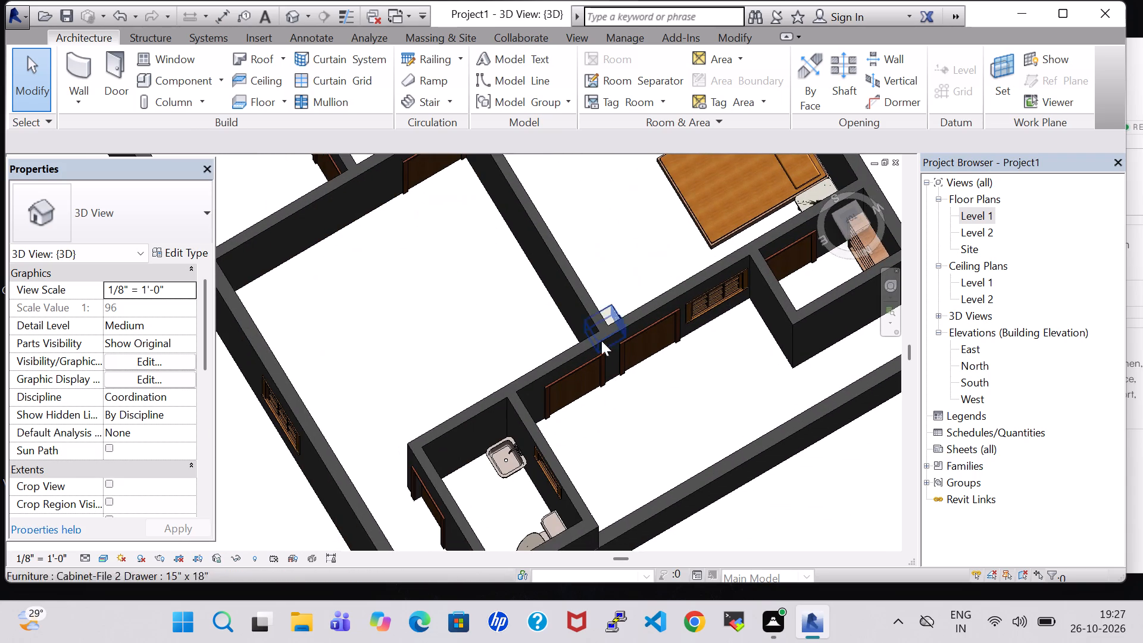
scroll(608, 424, "up", 4)
middle_click_drag(611, 426, 660, 409)
middle_click_drag(766, 371, 752, 260)
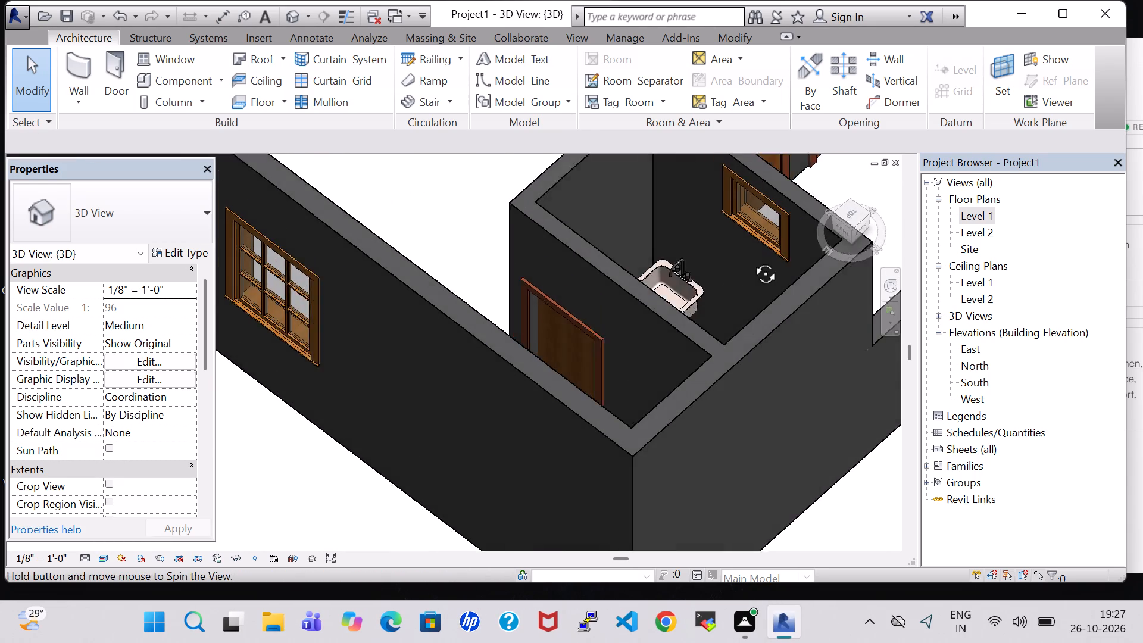
middle_click_drag(752, 260, 752, 254)
scroll(752, 252, "up", 1, "shift")
middle_click_drag(752, 252, 742, 404)
middle_click_drag(538, 199, 586, 232)
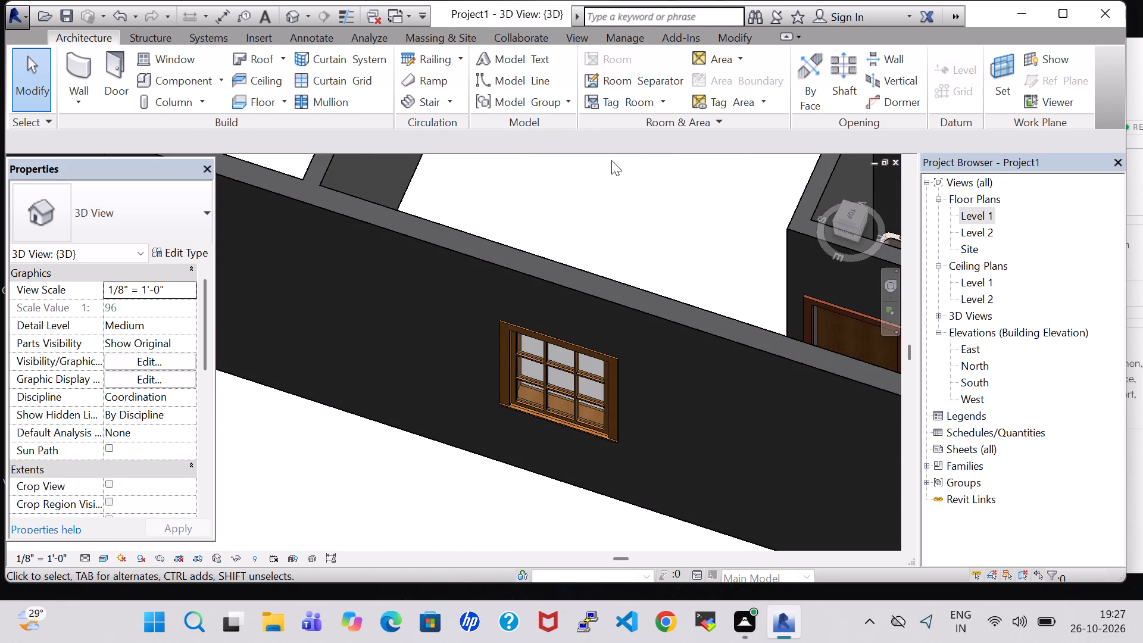
middle_click_drag(632, 151, 442, 338)
middle_click_drag(640, 153, 573, 220)
middle_click_drag(724, 217, 688, 229)
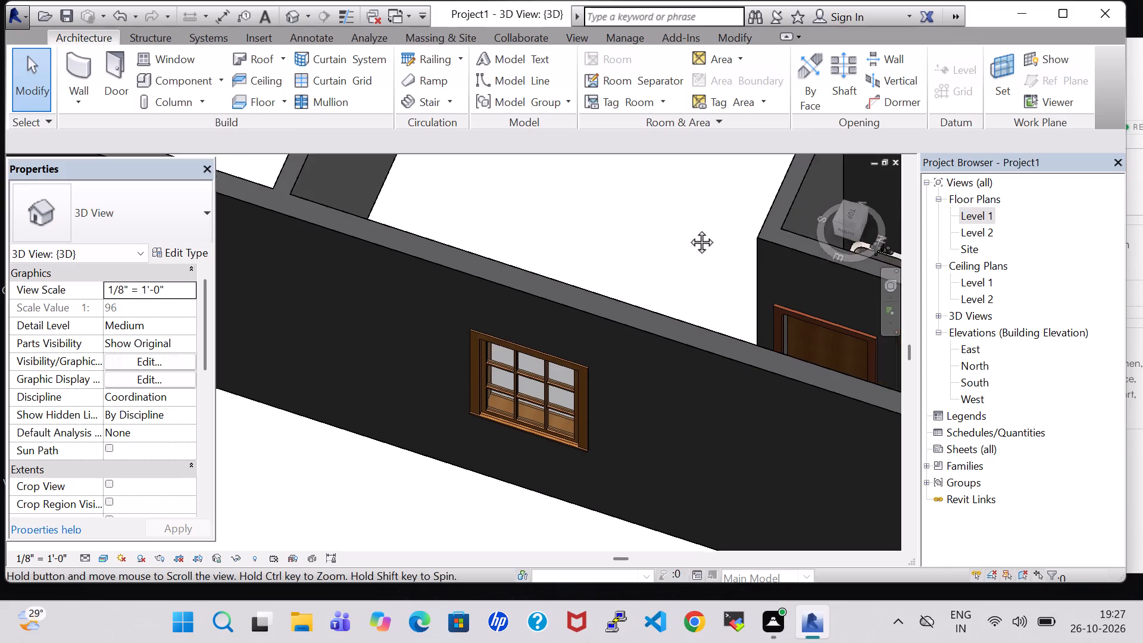
middle_click_drag(688, 229, 276, 395)
middle_click_drag(673, 239, 662, 304, "shift")
scroll(635, 325, "up", 2)
middle_click_drag(574, 436, 691, 194)
scroll(574, 436, "up", 1)
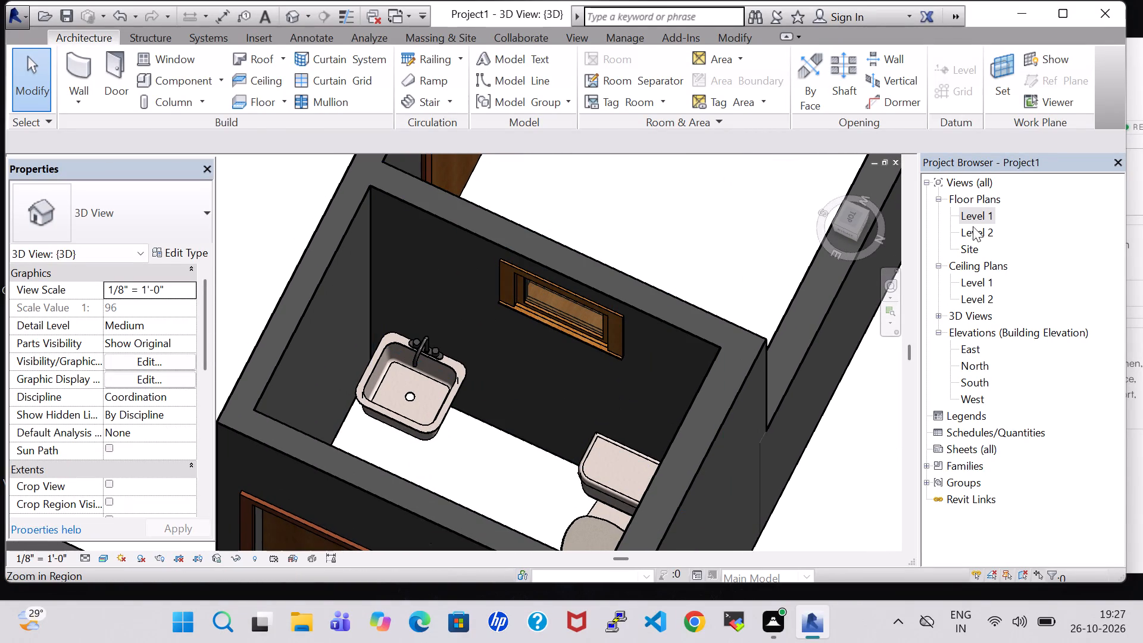
scroll(764, 214, "down", 2)
middle_click_drag(730, 196, 736, 214)
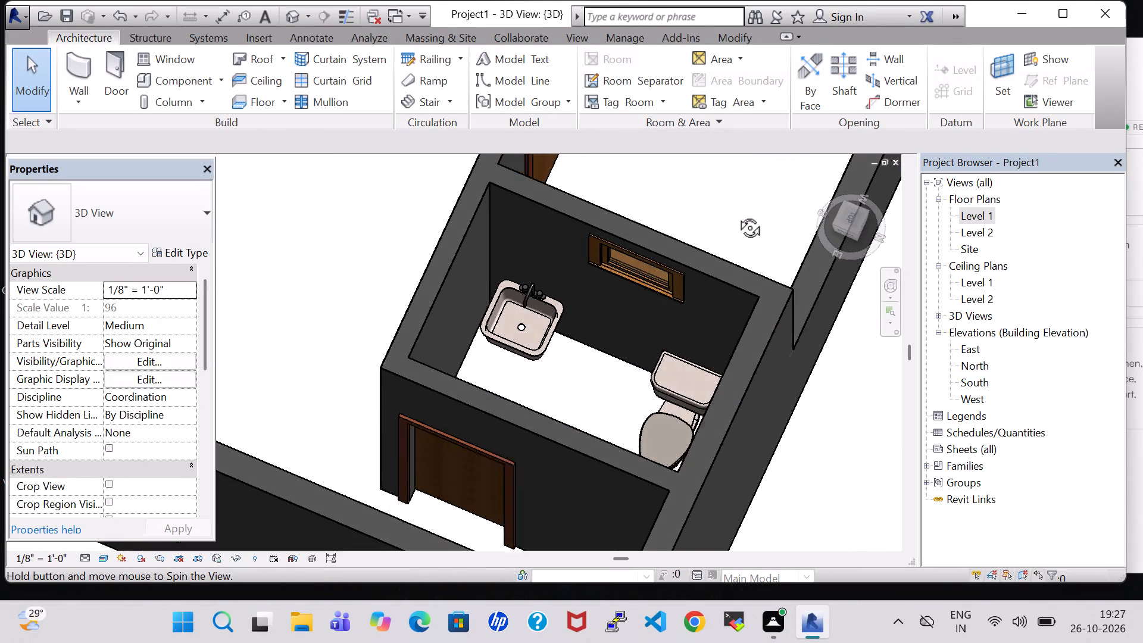
middle_click_drag(736, 214, 733, 296)
Search the component library's Architectural plumbing folders, including Equipment and Drains, for a floor drain family.
left_click(163, 79)
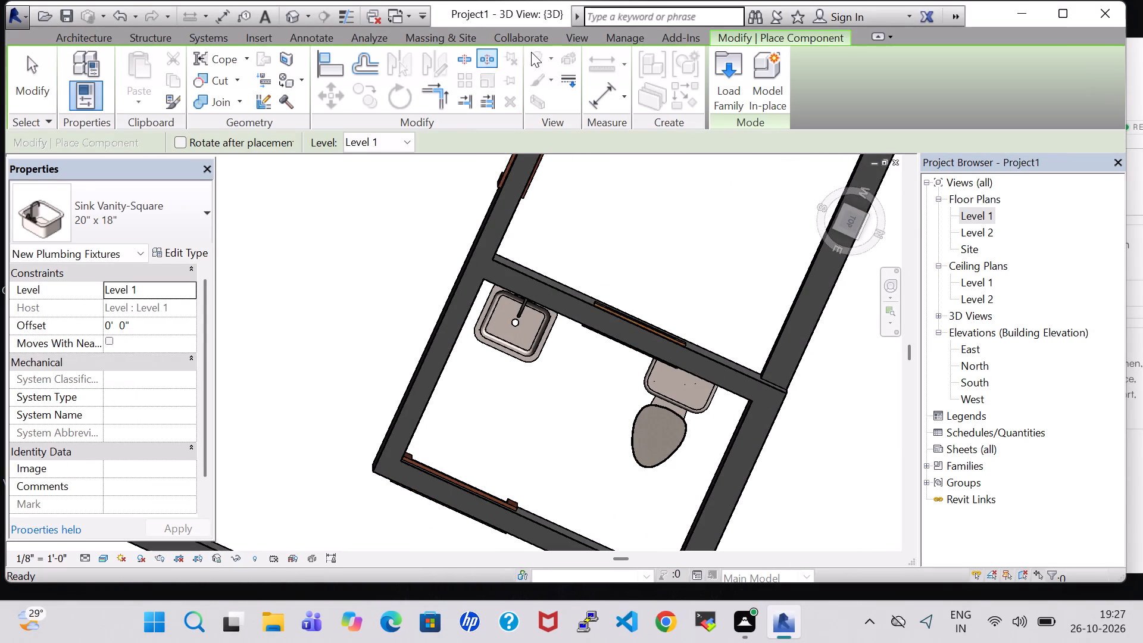
left_click(729, 84)
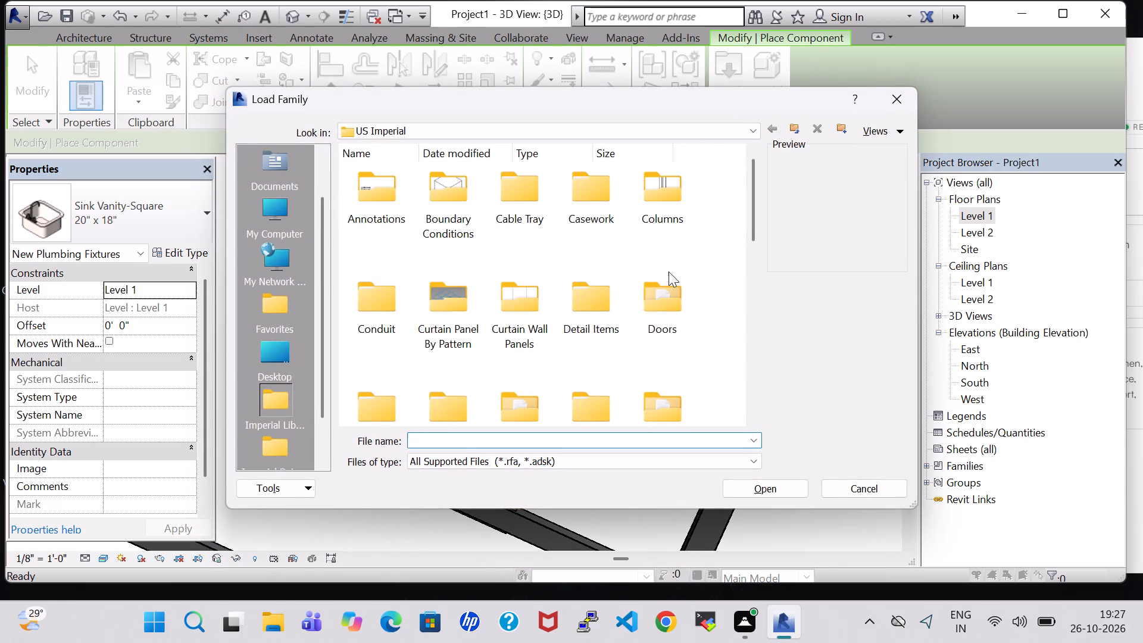
left_click(666, 311)
key("p")
double_click(536, 198)
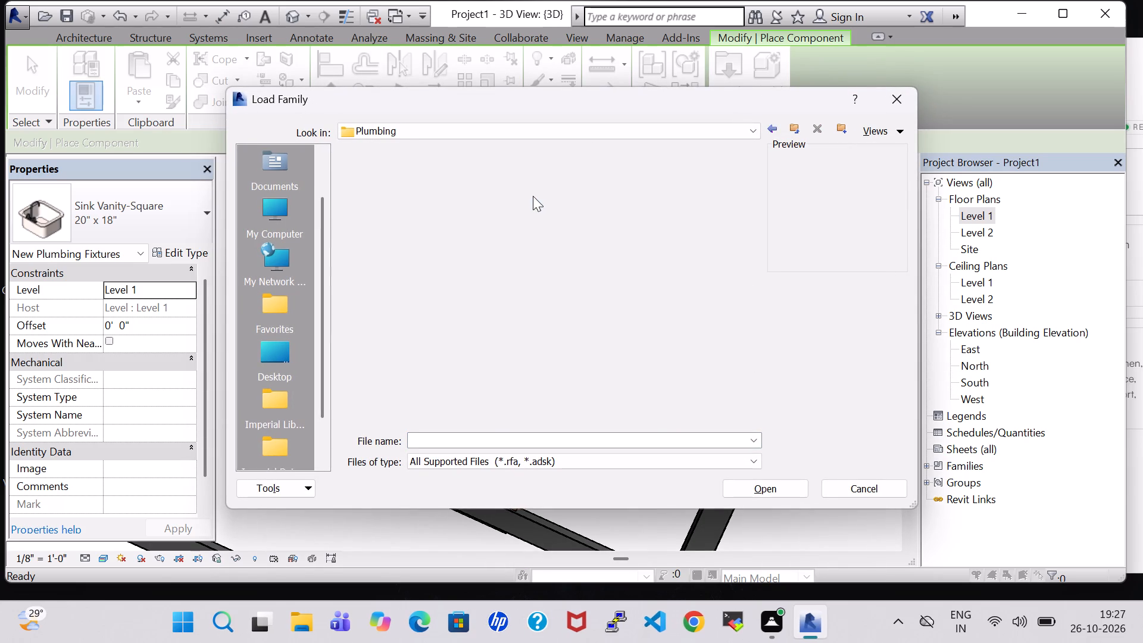
double_click(394, 178)
double_click(393, 178)
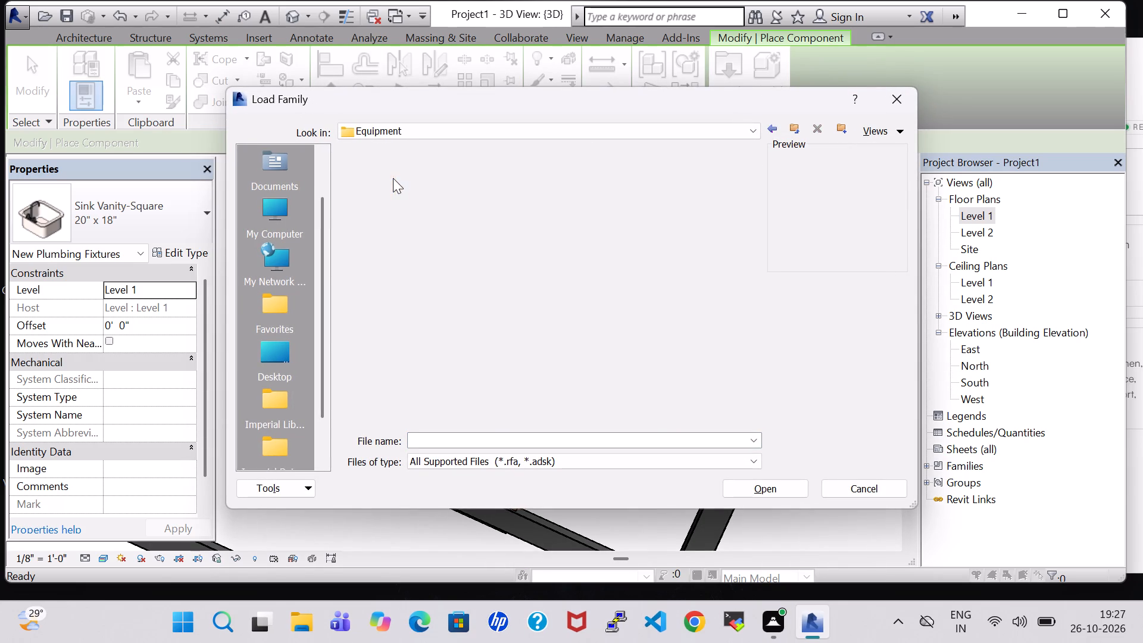
left_click(769, 129)
double_click(461, 188)
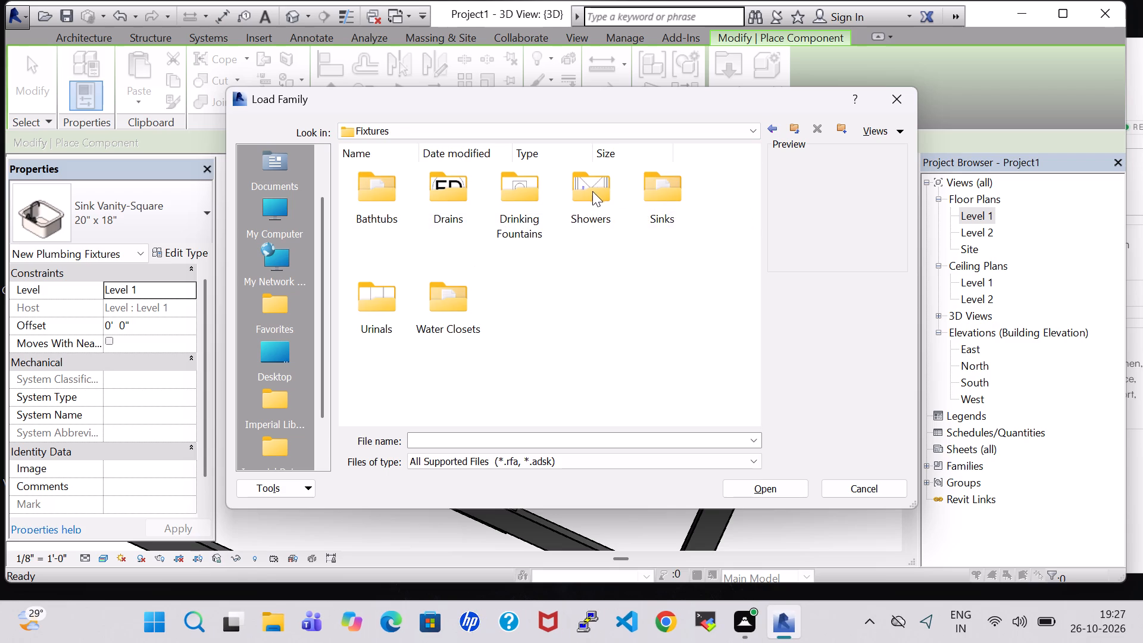
double_click(466, 190)
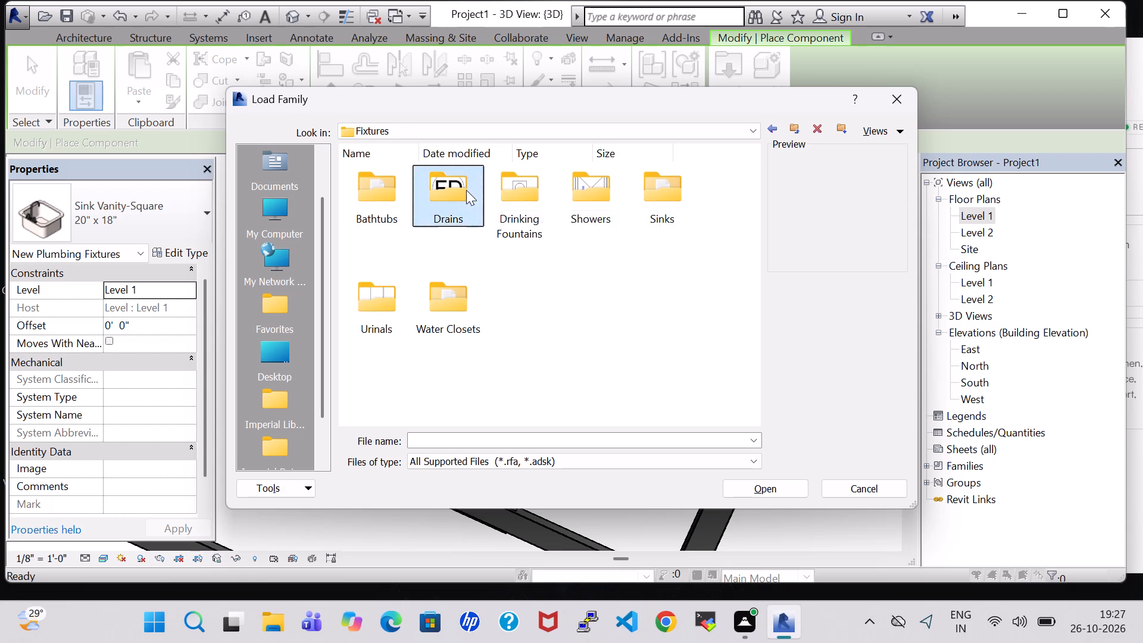
left_click(765, 126)
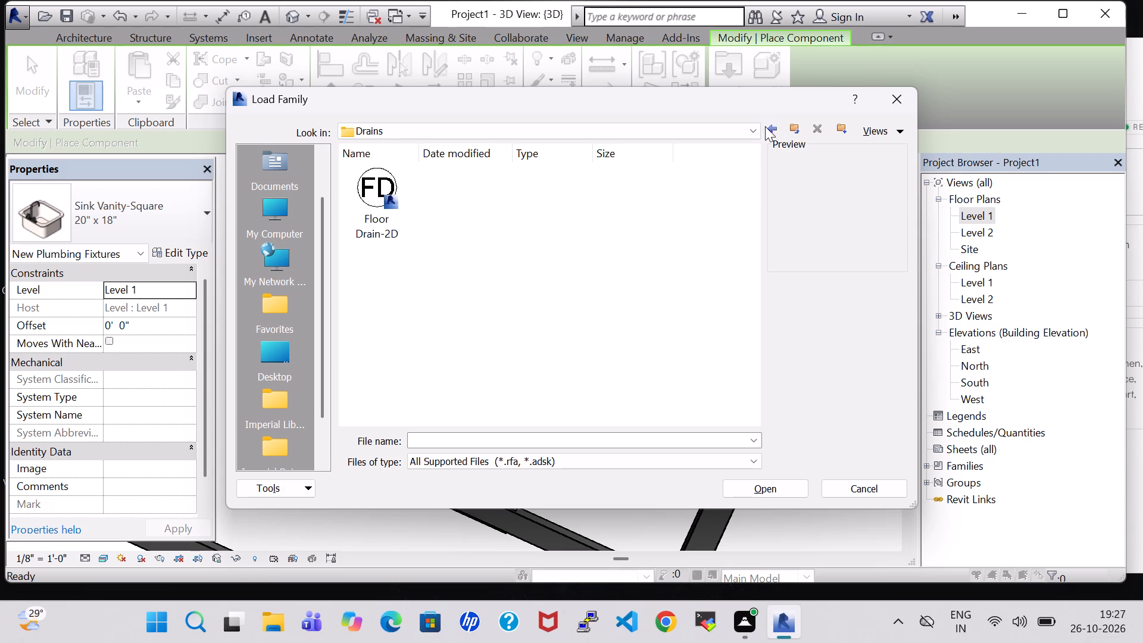
left_click(774, 127)
left_click(774, 127)
double_click(470, 204)
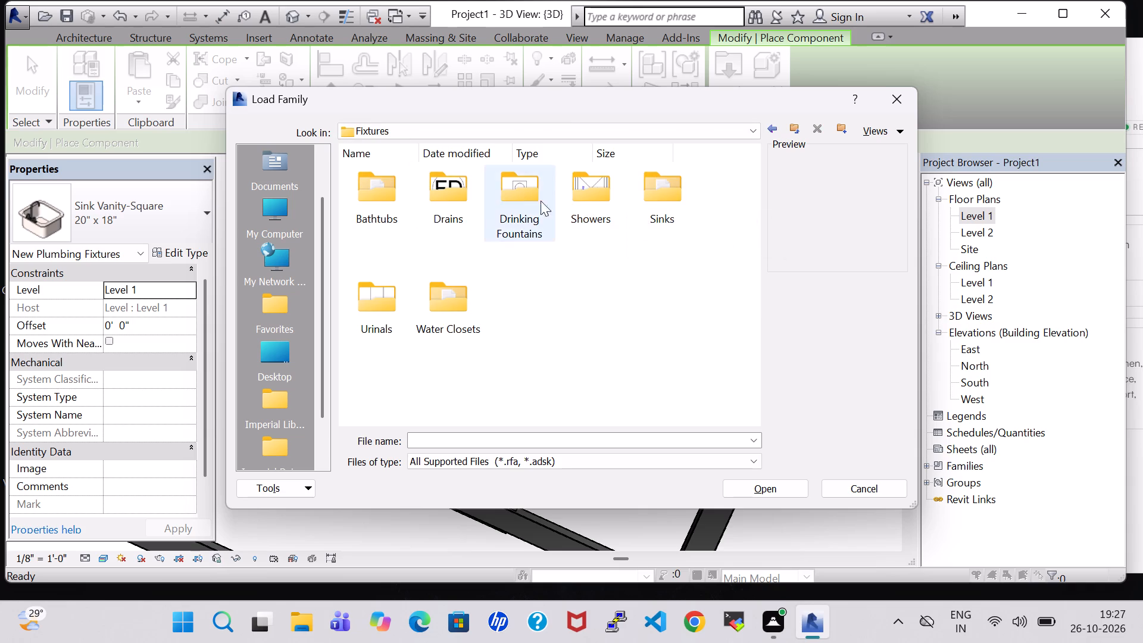
double_click(461, 199)
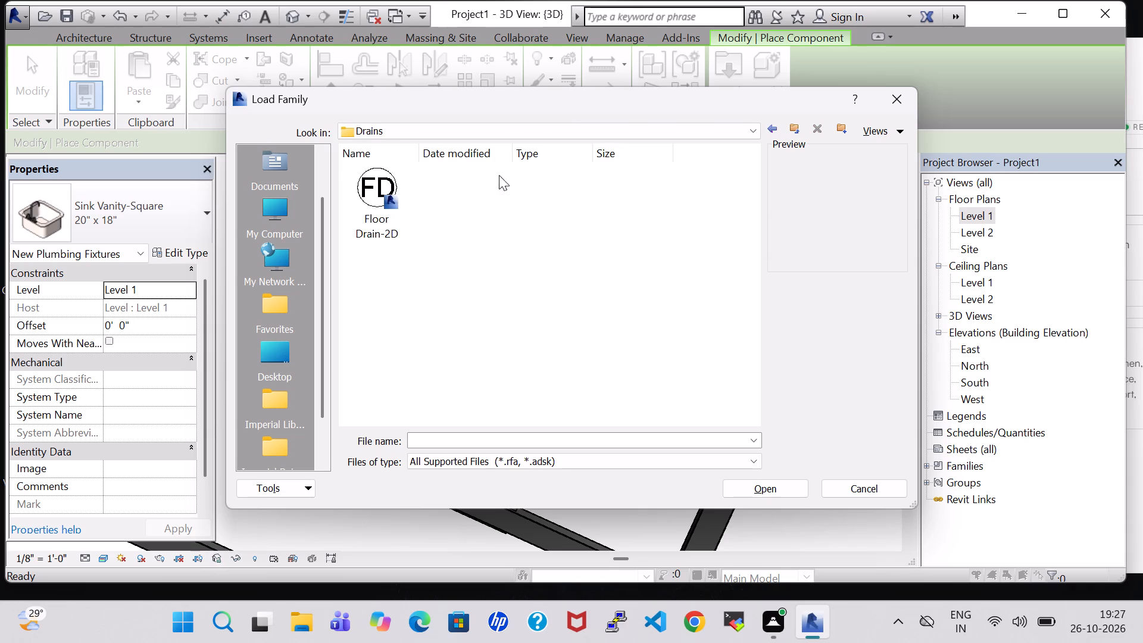
left_click(769, 129)
left_click(769, 129)
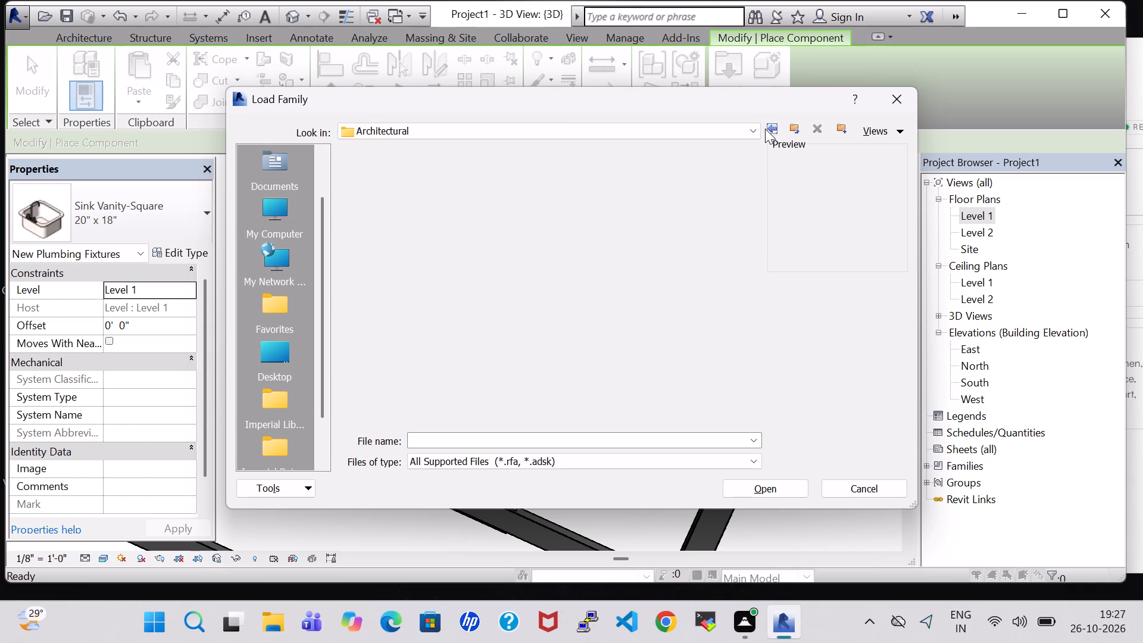
double_click(445, 192)
left_click(771, 131)
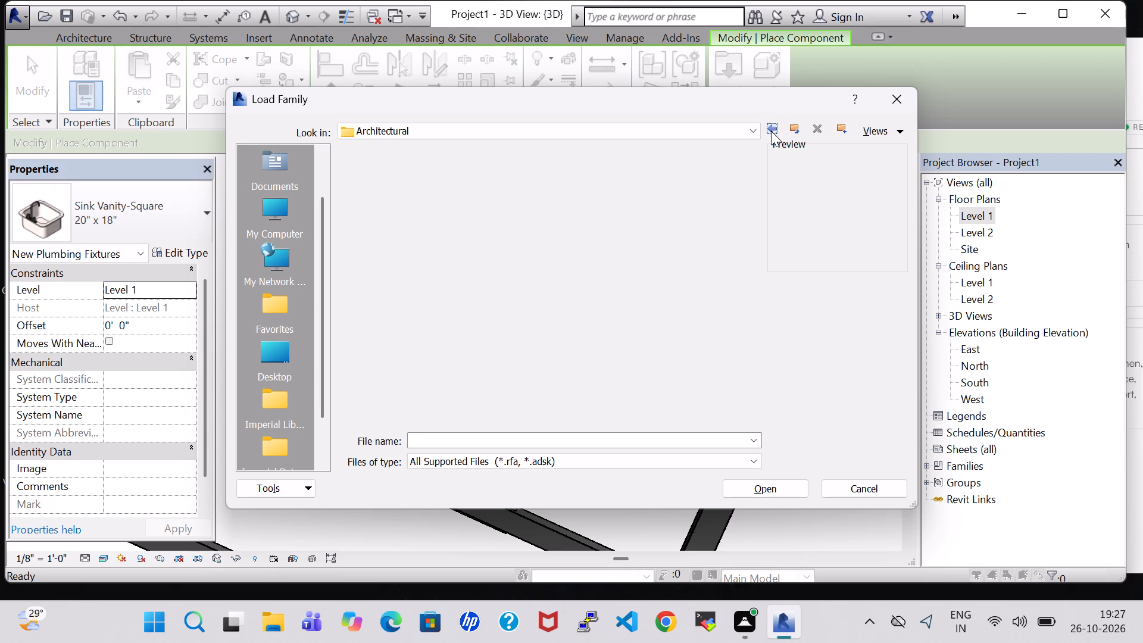
left_click(771, 131)
Load the Floor Drain - Rectangular family from the Plumbing library's MEP, Fixtures, Drains folder.
double_click(467, 191)
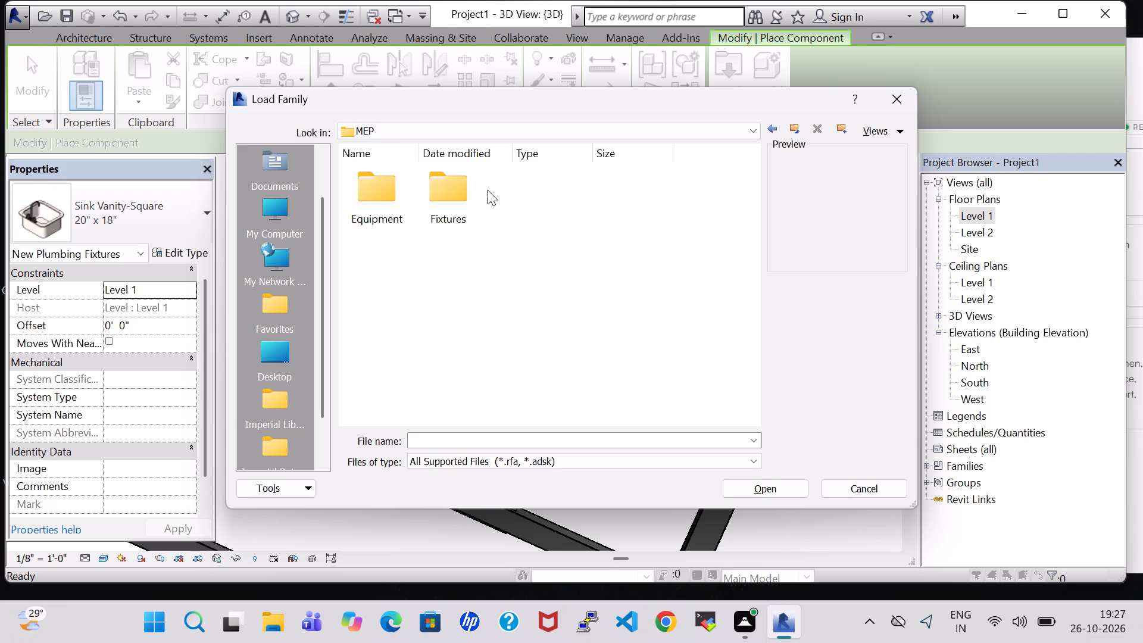
double_click(461, 188)
double_click(607, 201)
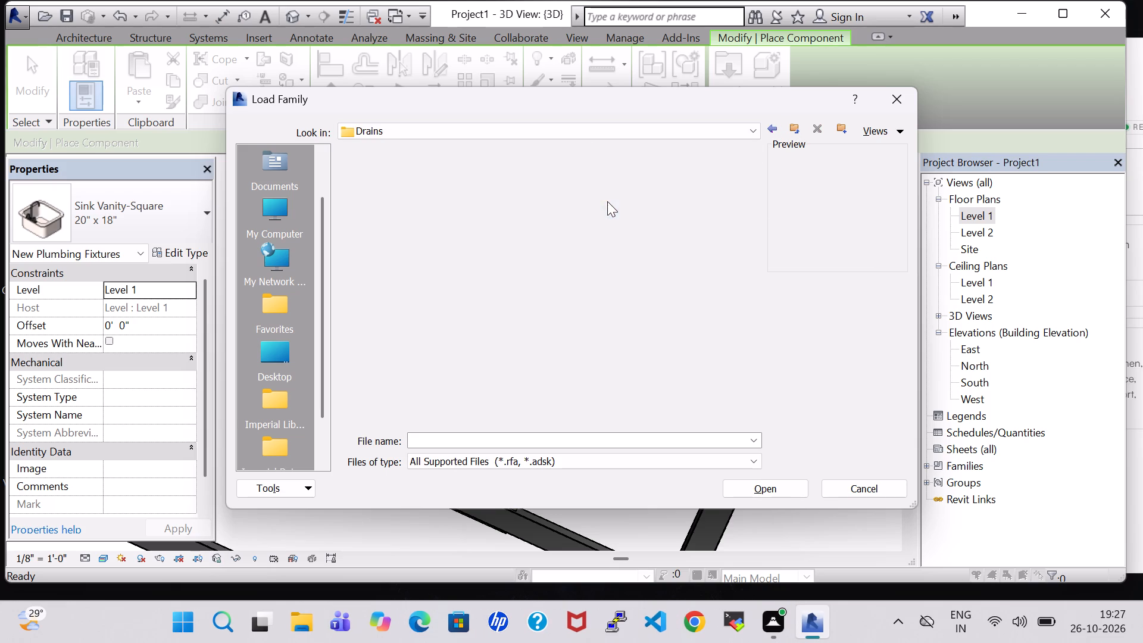
left_click(389, 205)
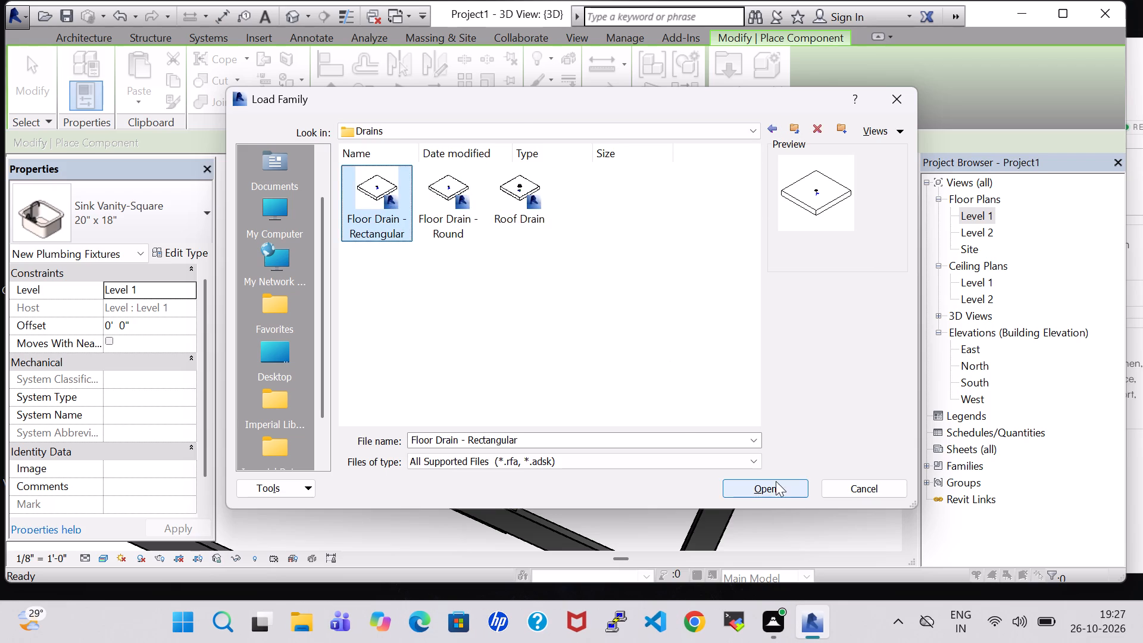
left_click(776, 481)
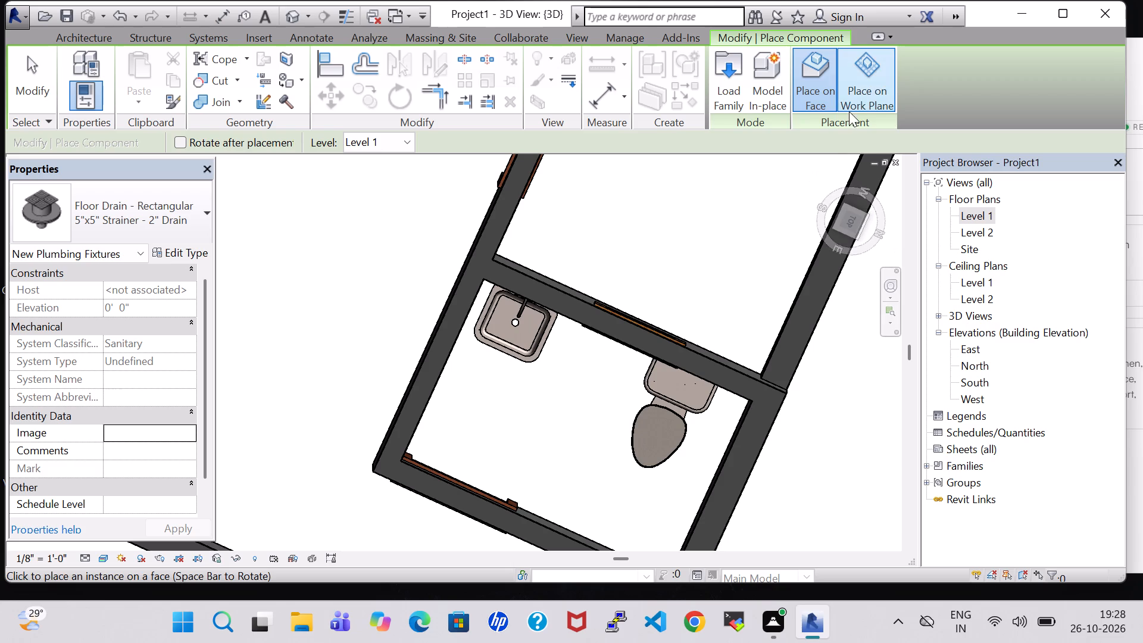
Place one 5"x5" Strainer - 2" Drain floor drain on the Level 1 work plane, beside the bathroom's toilet bowl on the sink side.
left_click(856, 90)
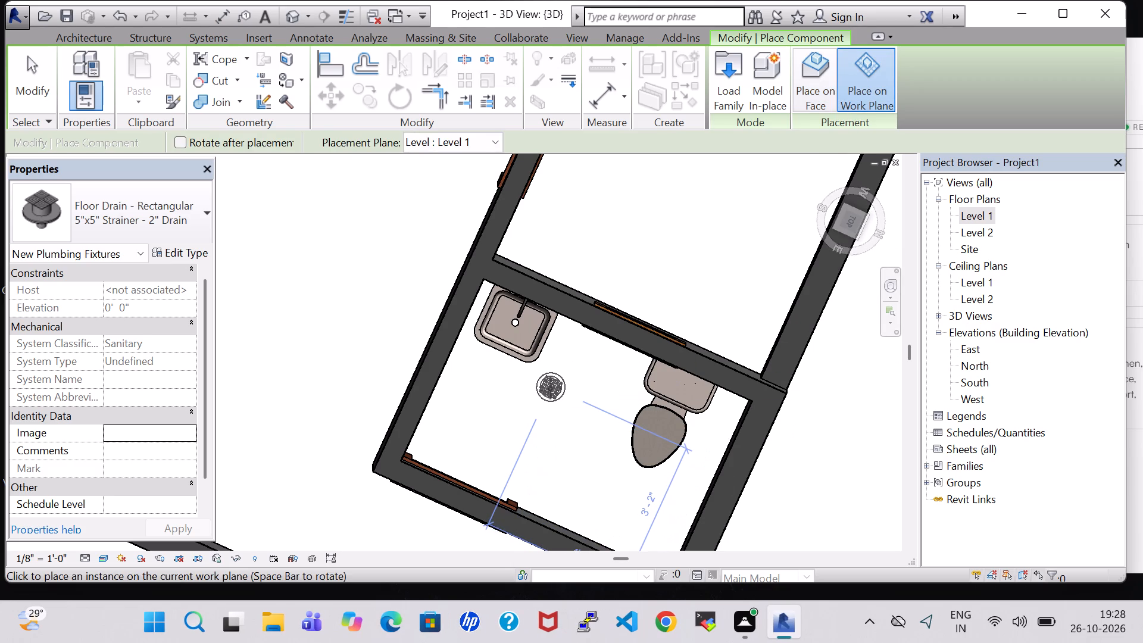
scroll(550, 389, "up", 1)
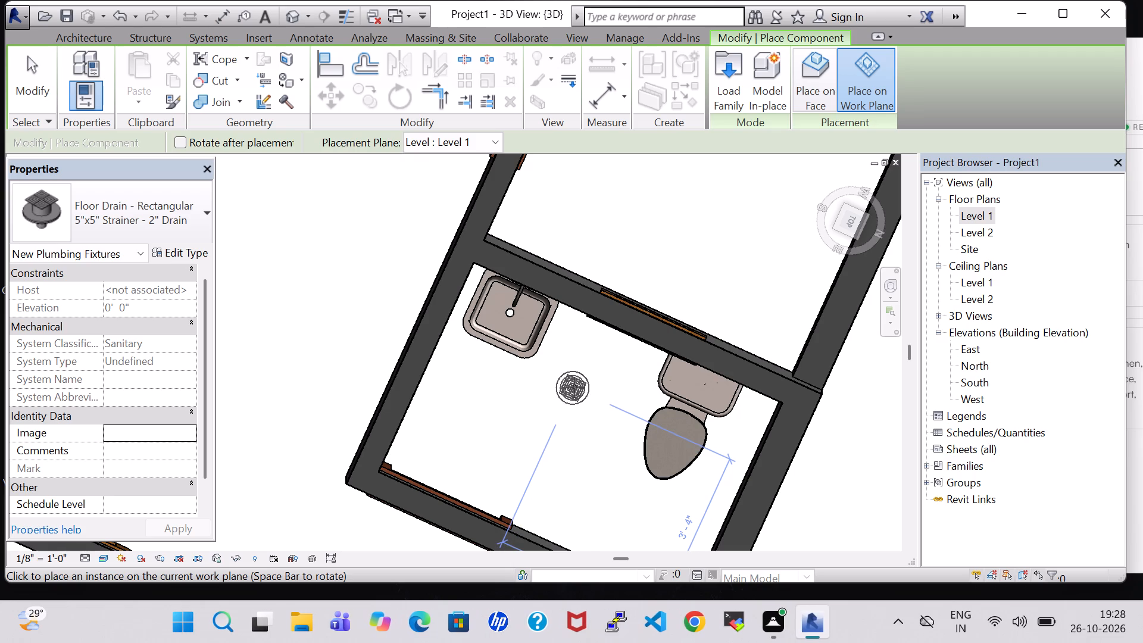
middle_click_drag(574, 387, 562, 347, "shift")
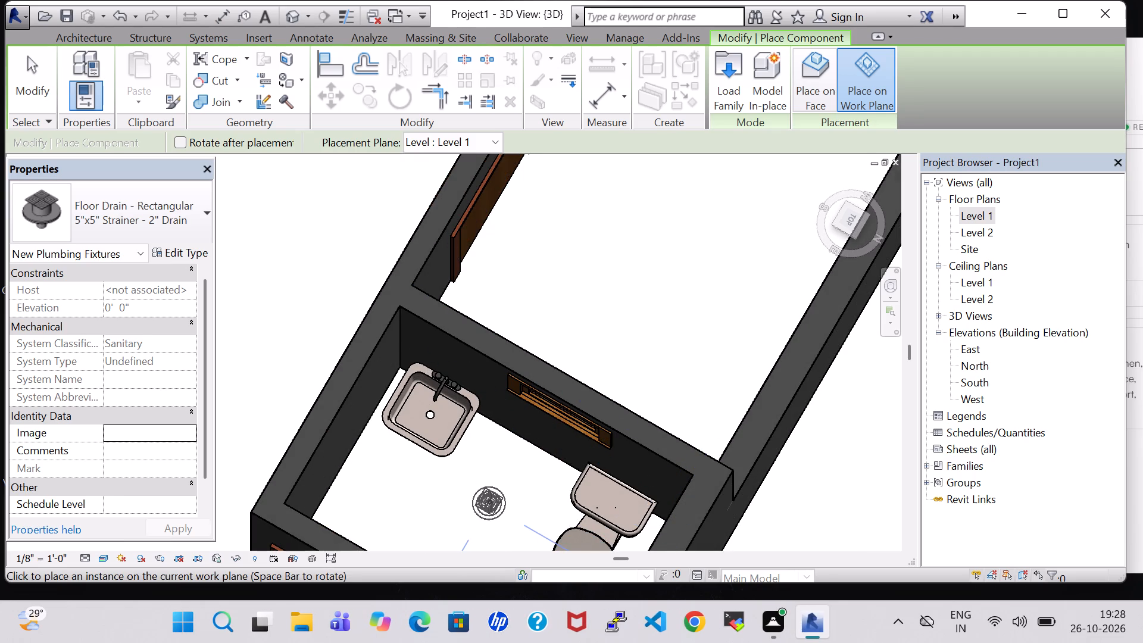
scroll(490, 502, "up", 1)
middle_click_drag(490, 502, 509, 419)
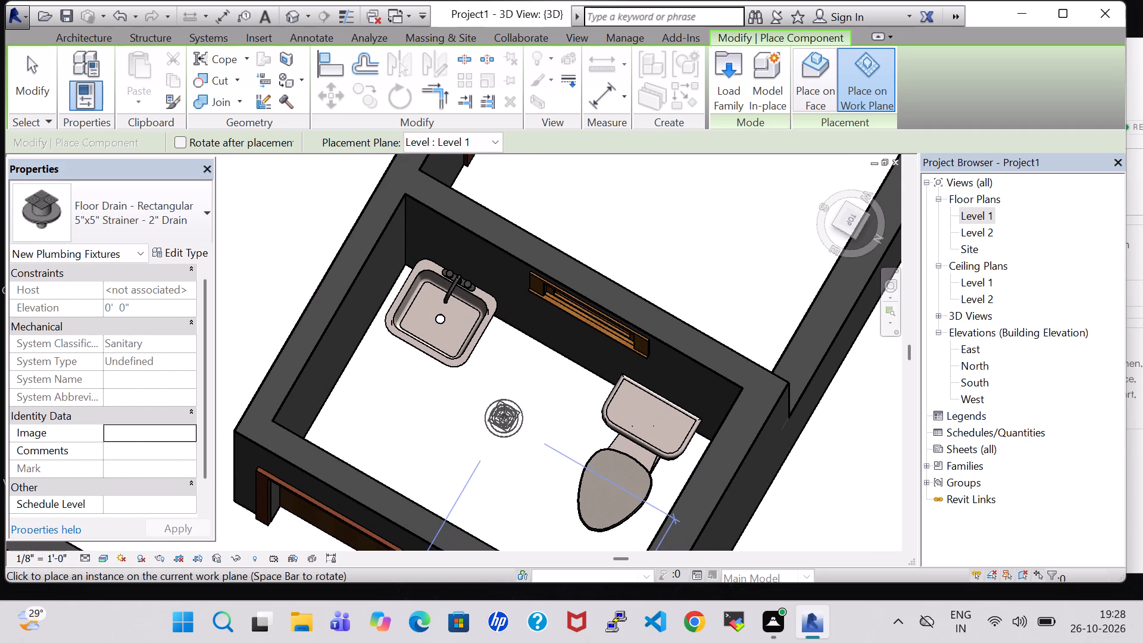
scroll(501, 420, "down", 1)
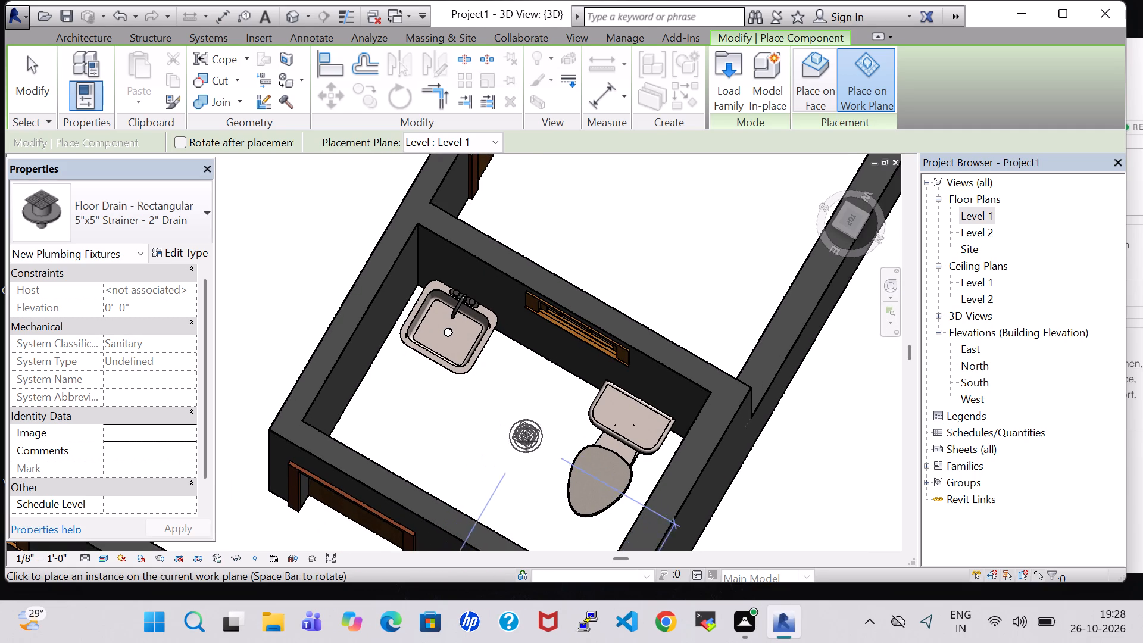
middle_click_drag(514, 417, 523, 340)
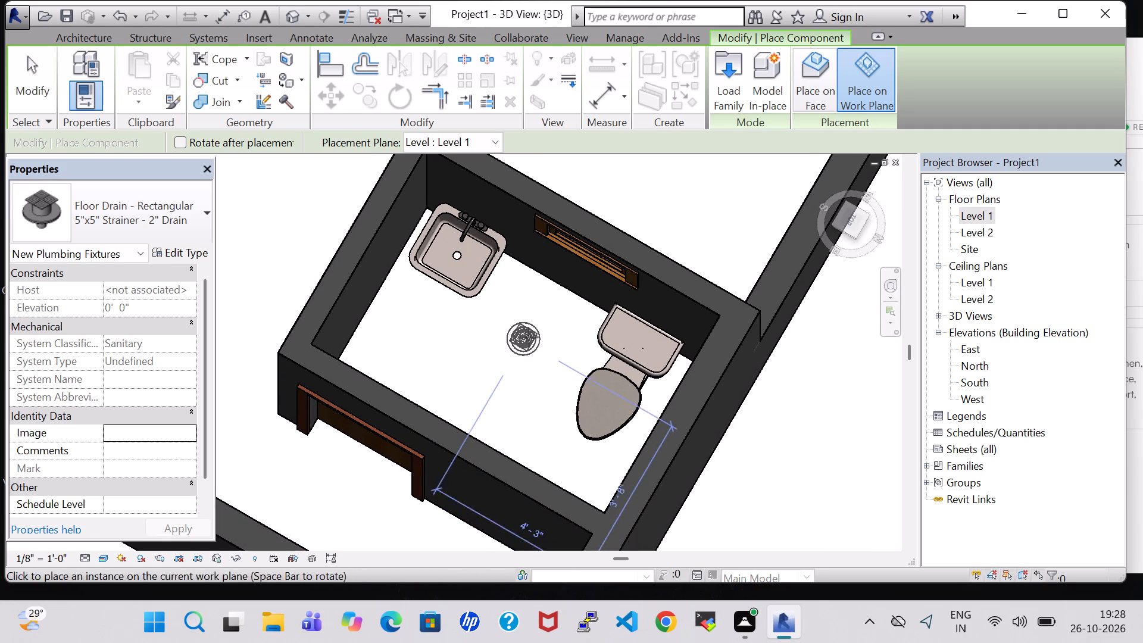
left_click(545, 392)
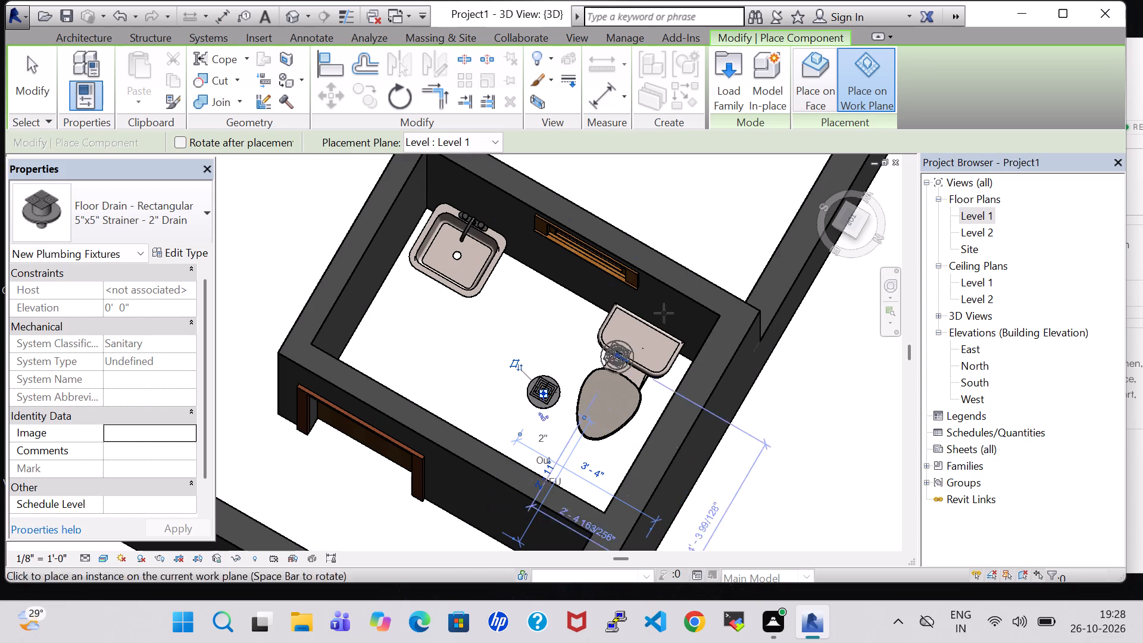
key("Escape")
key("Escape")
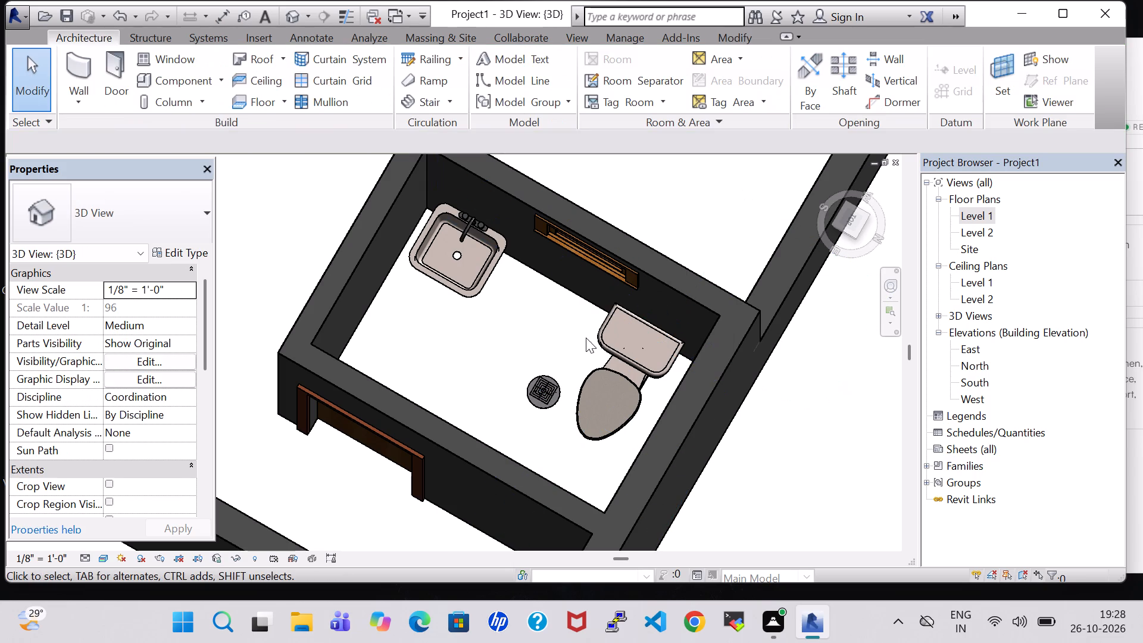
Examine the bathroom's drain, sink and toilet, along with the nearby walls and openings, in the 3D view.
scroll(563, 327, "down", 4)
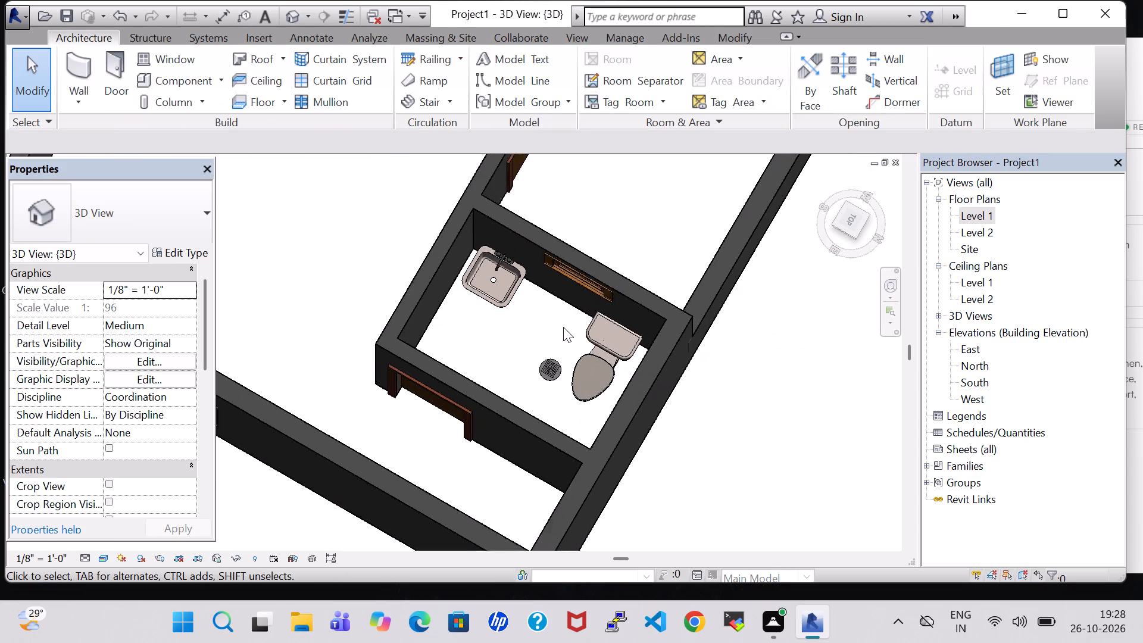
scroll(563, 327, "down", 2)
middle_click_drag(643, 218, 689, 268)
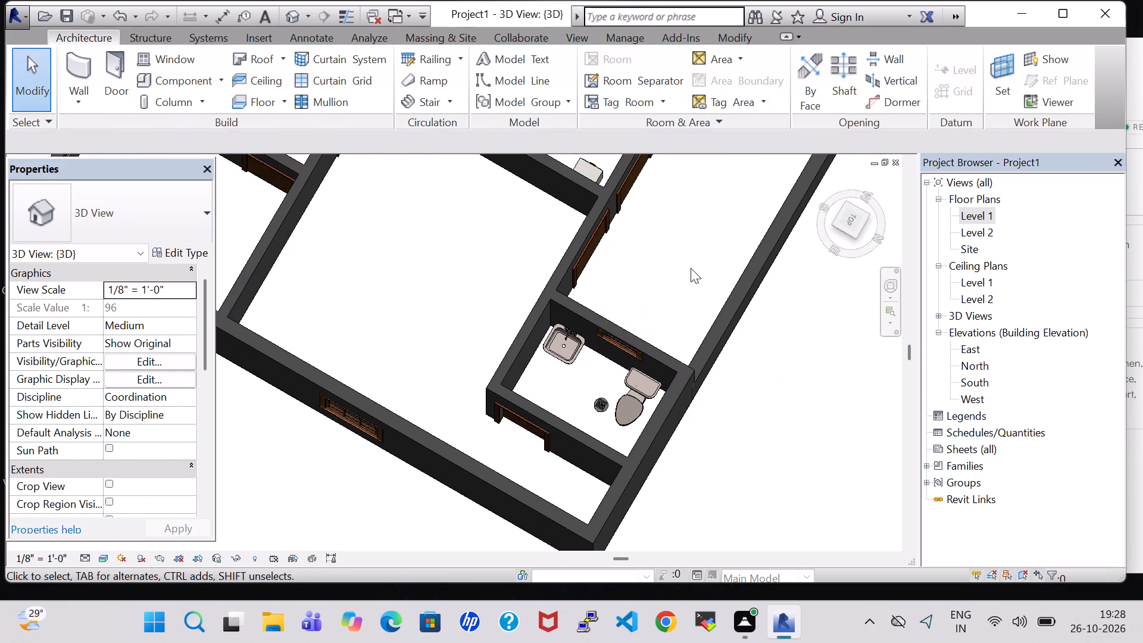
middle_click_drag(729, 423, 714, 407, "shift")
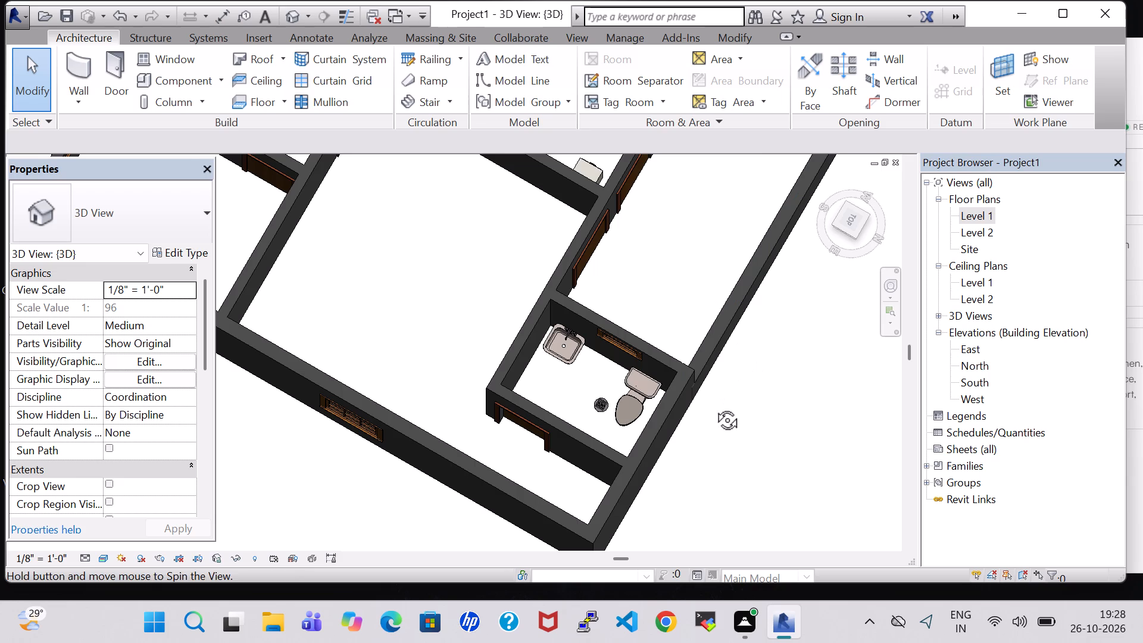
middle_click_drag(714, 407, 752, 308, "shift")
middle_click_drag(534, 219, 516, 317, "shift")
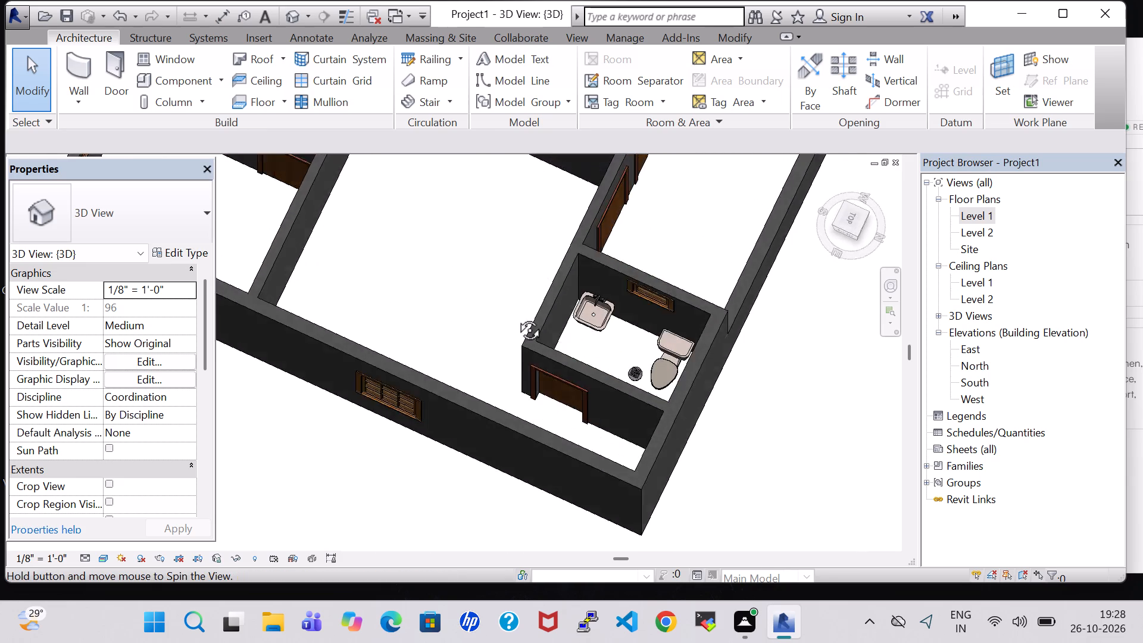
middle_click_drag(516, 317, 511, 327, "shift")
scroll(512, 321, "up", 5)
scroll(619, 416, "up", 1)
middle_click_drag(619, 416, 644, 330, "shift")
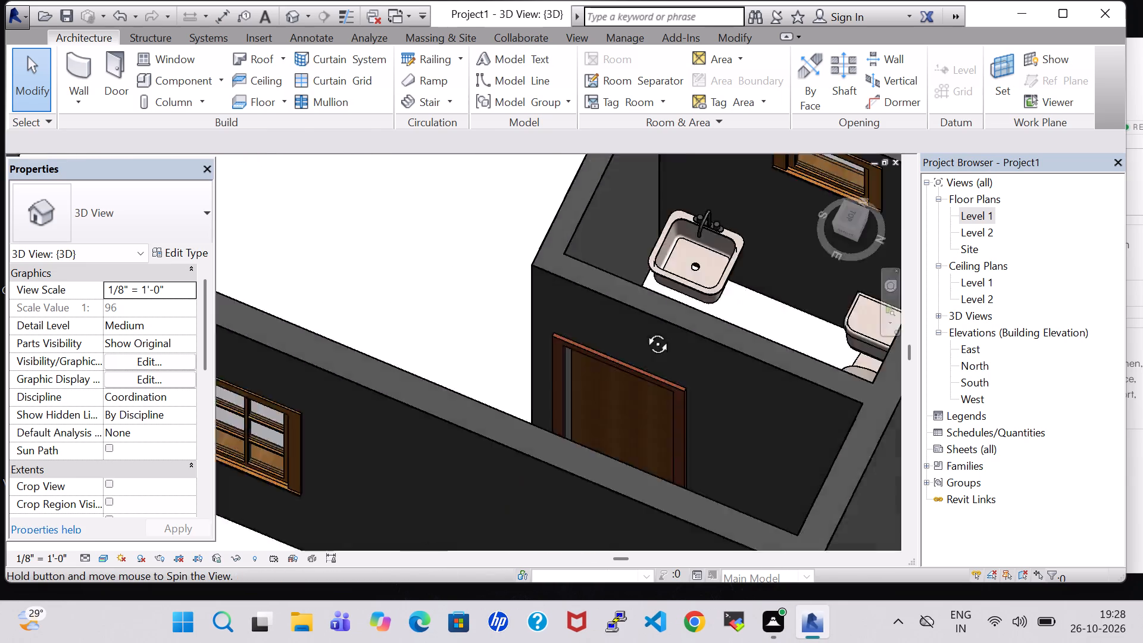
middle_click_drag(644, 330, 651, 305, "shift")
scroll(639, 231, "down", 3)
middle_click_drag(639, 231, 622, 286)
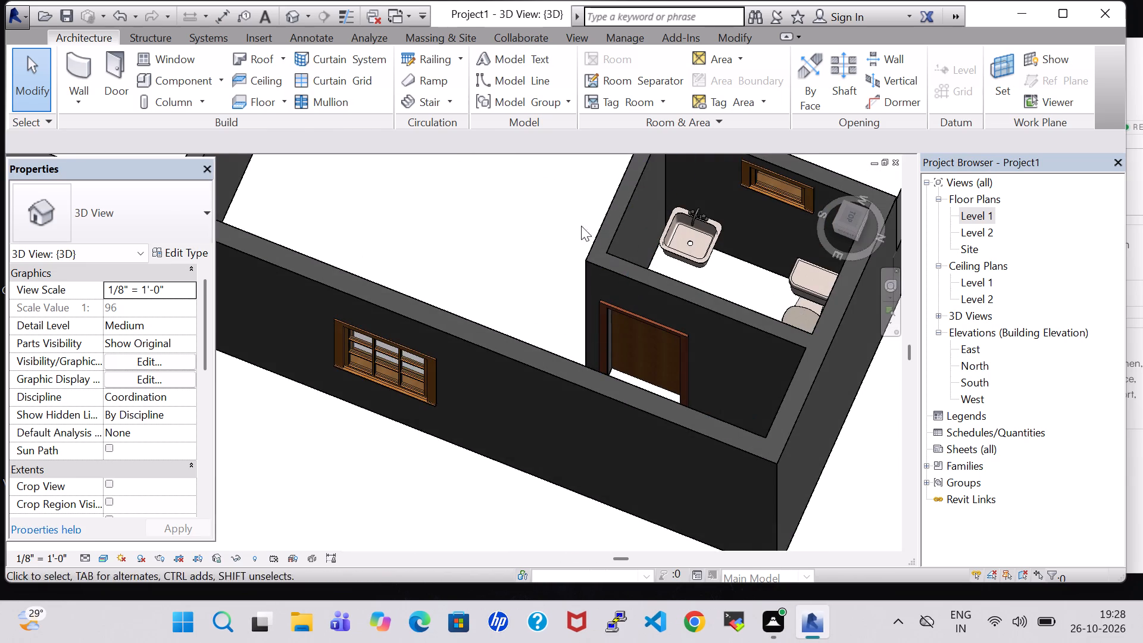
middle_click_drag(564, 229, 581, 238, "shift")
middle_click_drag(580, 208, 497, 358)
scroll(497, 358, "up", 1)
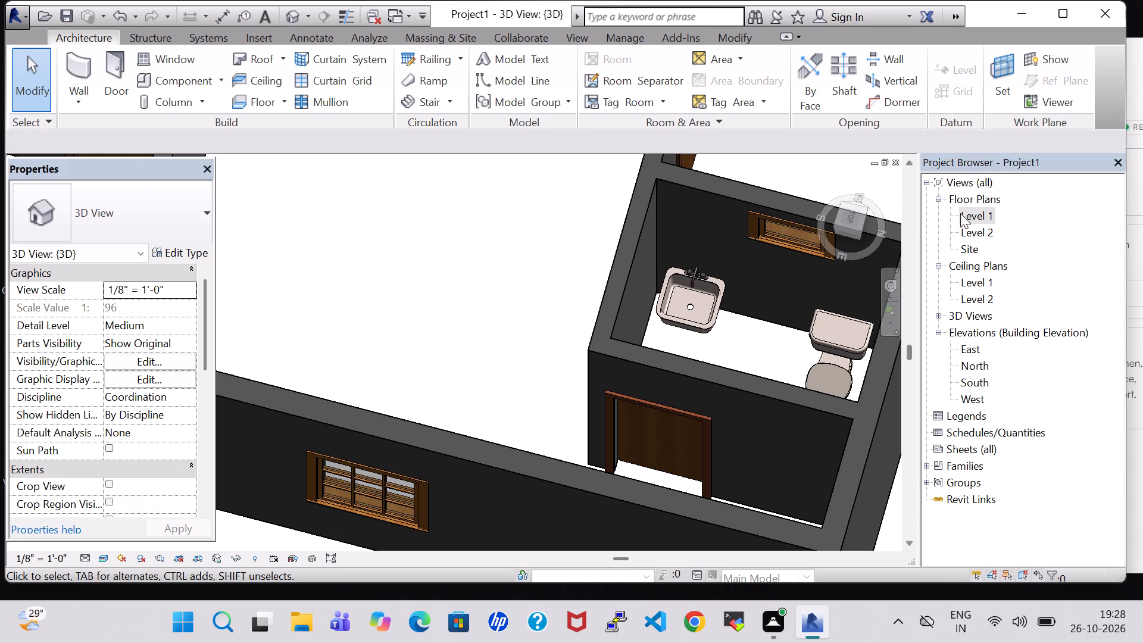
Return to the Level 1 floor plan and start placing another component.
double_click(970, 217)
scroll(688, 277, "down", 7)
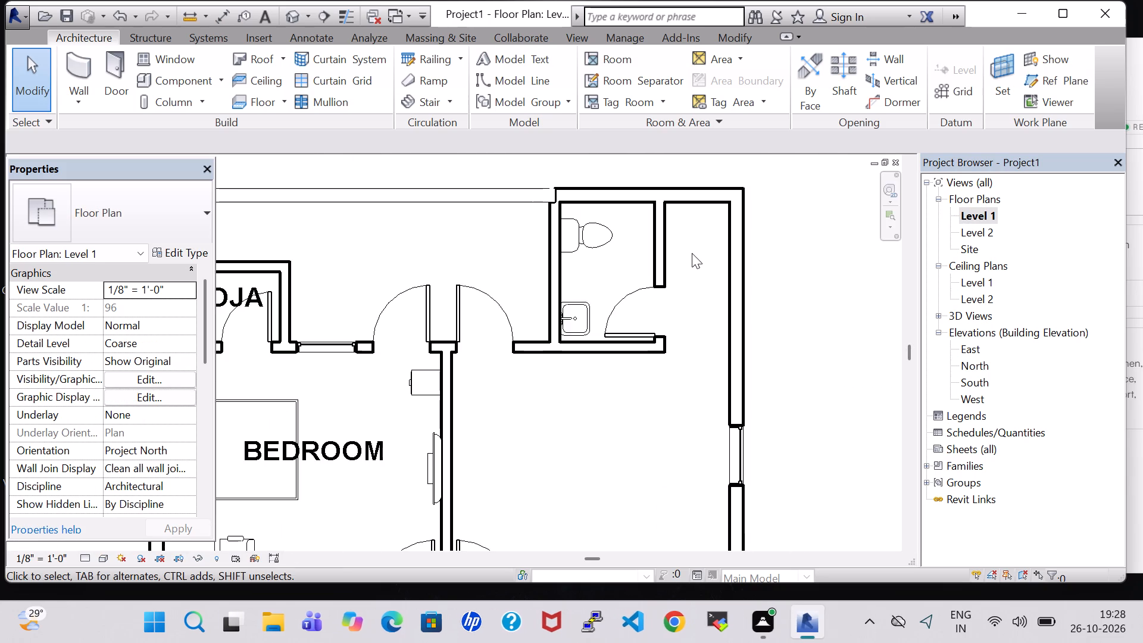
scroll(692, 253, "down", 2)
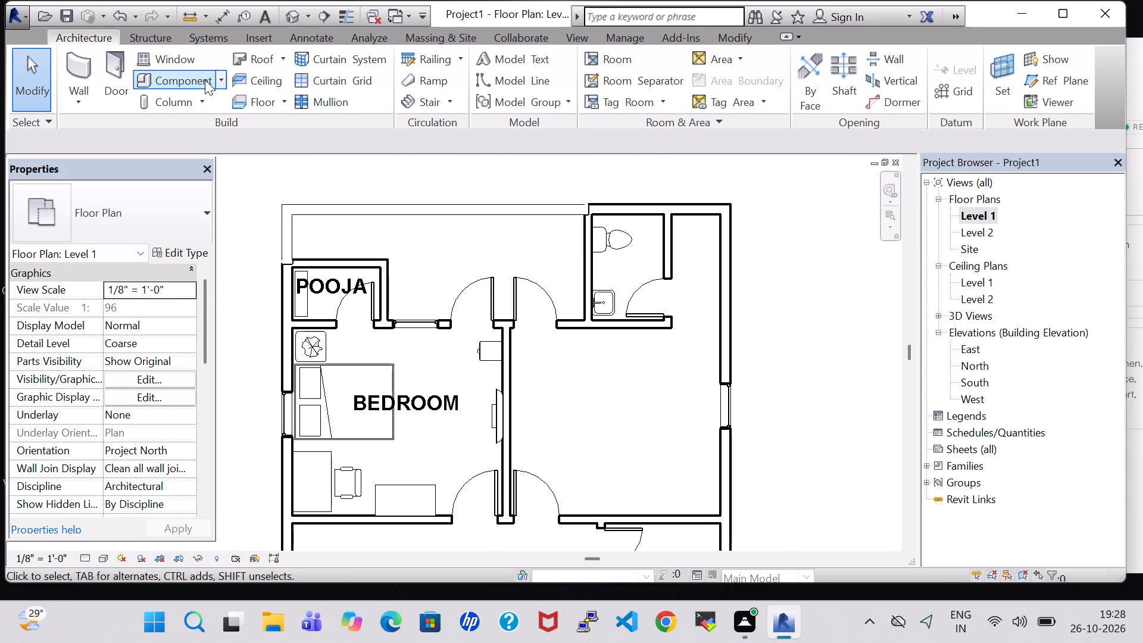
left_click(199, 79)
Save the project as Project100 in the Desktop's work folder.
left_click(499, 253)
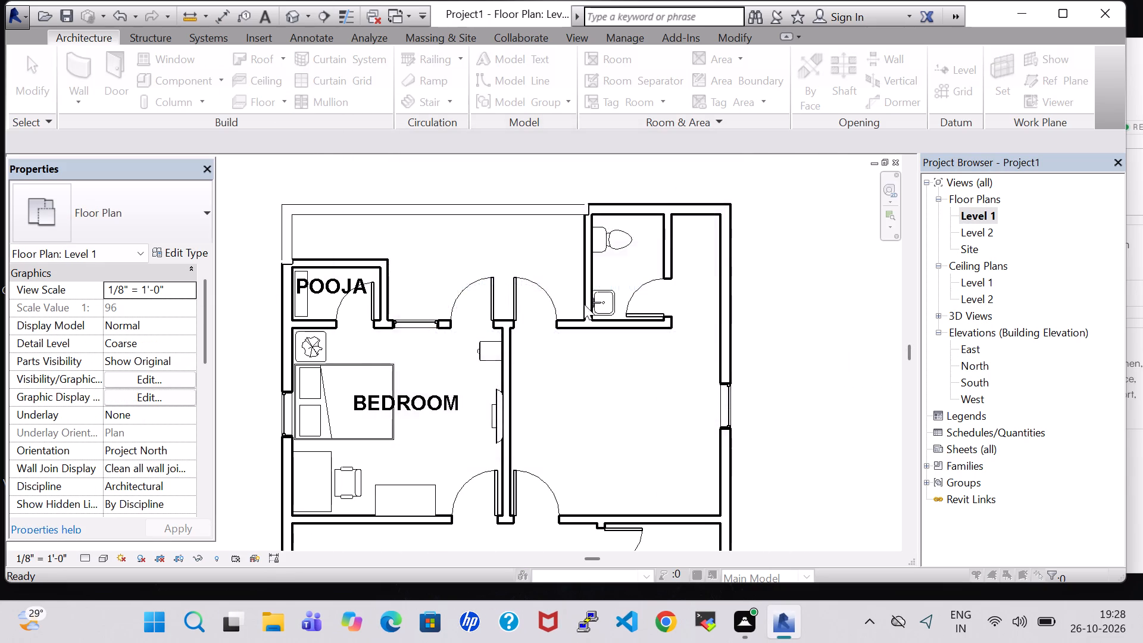
left_click(272, 395)
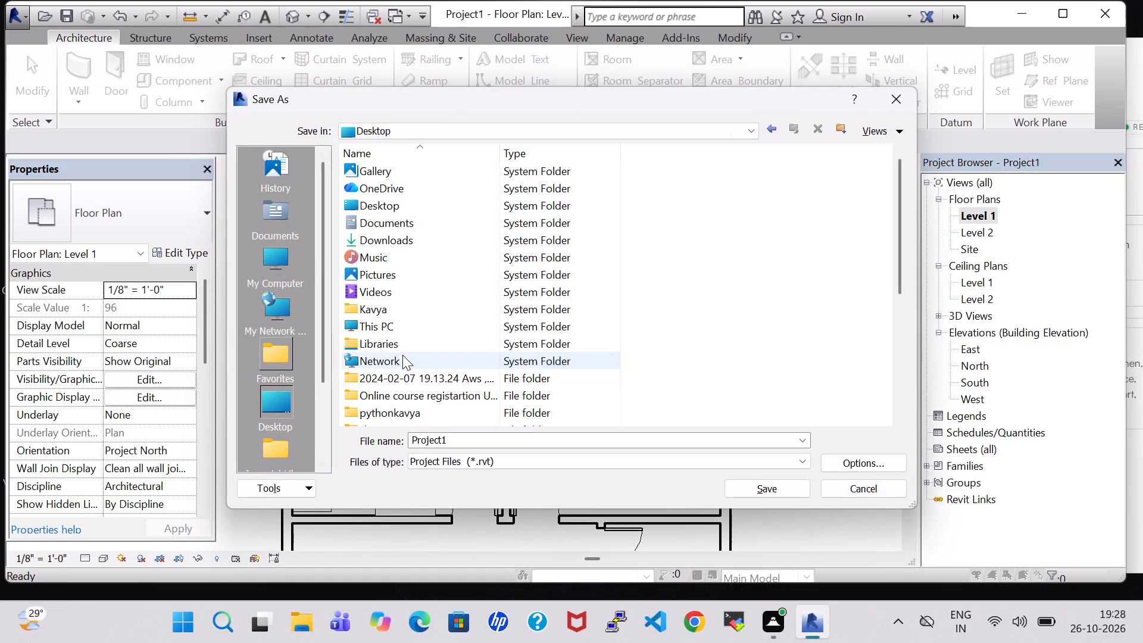
scroll(402, 361, "down", 2)
double_click(388, 393)
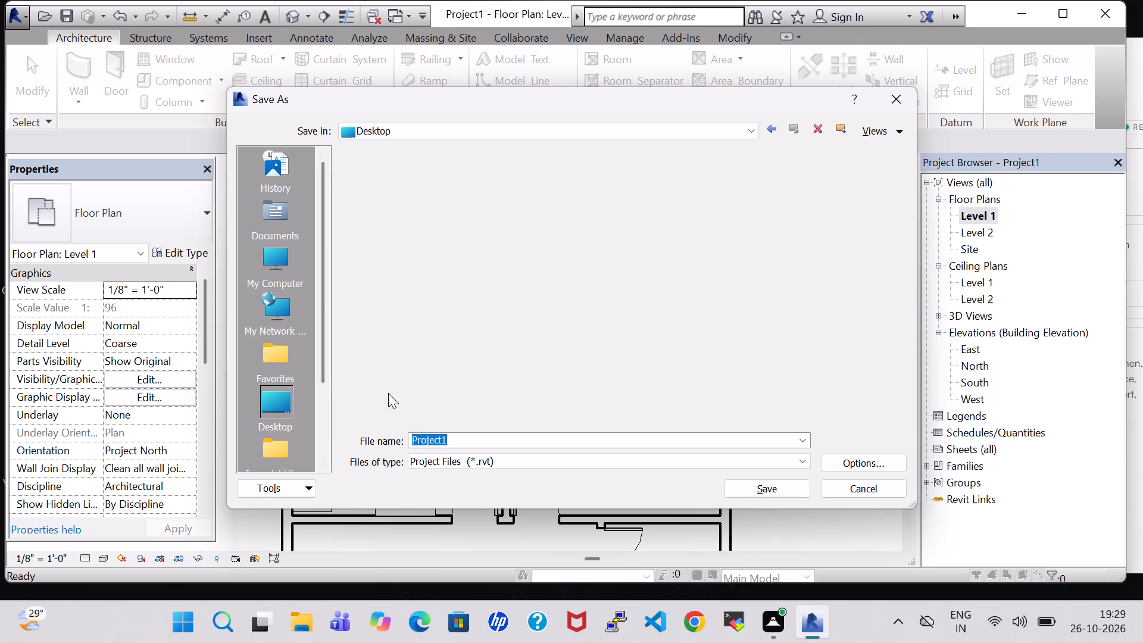
left_click_drag(898, 166, 910, 332)
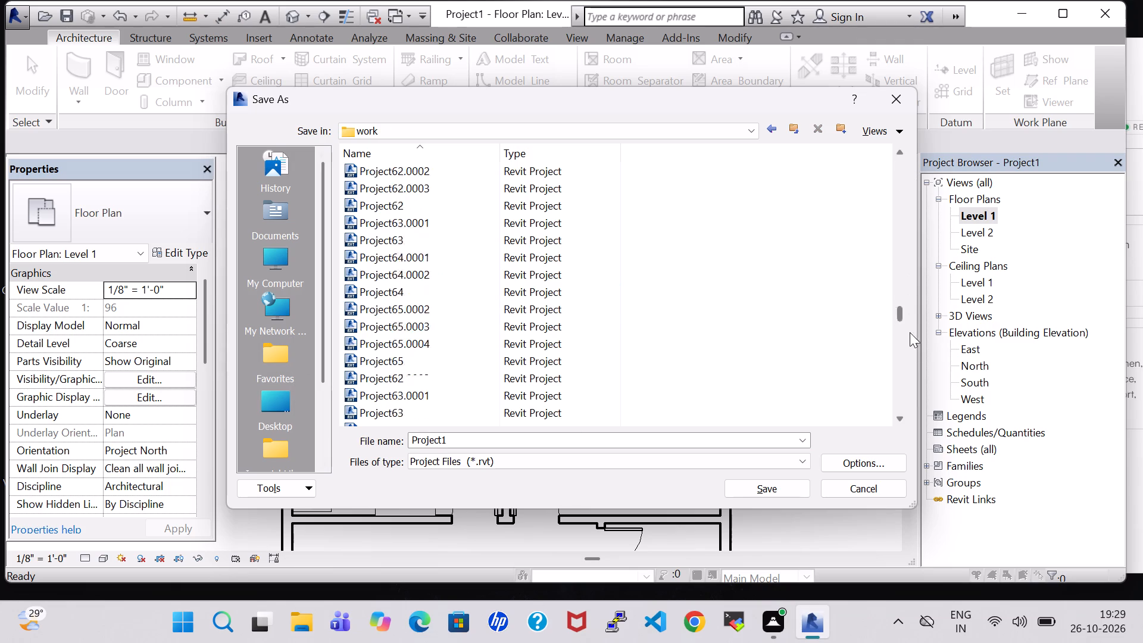
left_click_drag(910, 332, 914, 416)
left_click(471, 437)
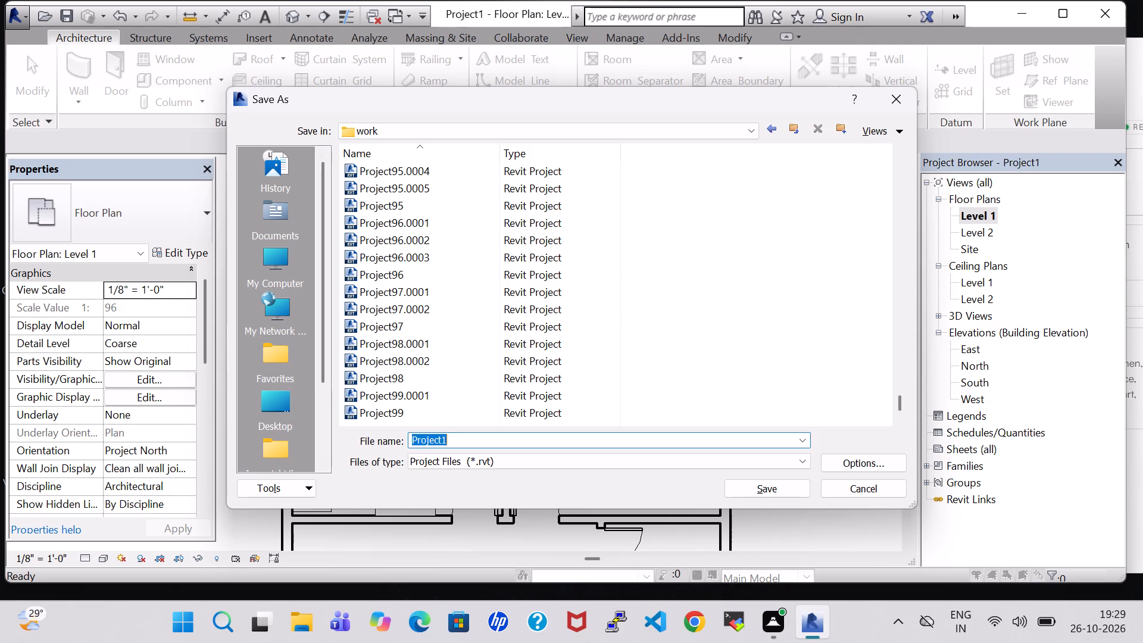
left_click(466, 438)
type("00")
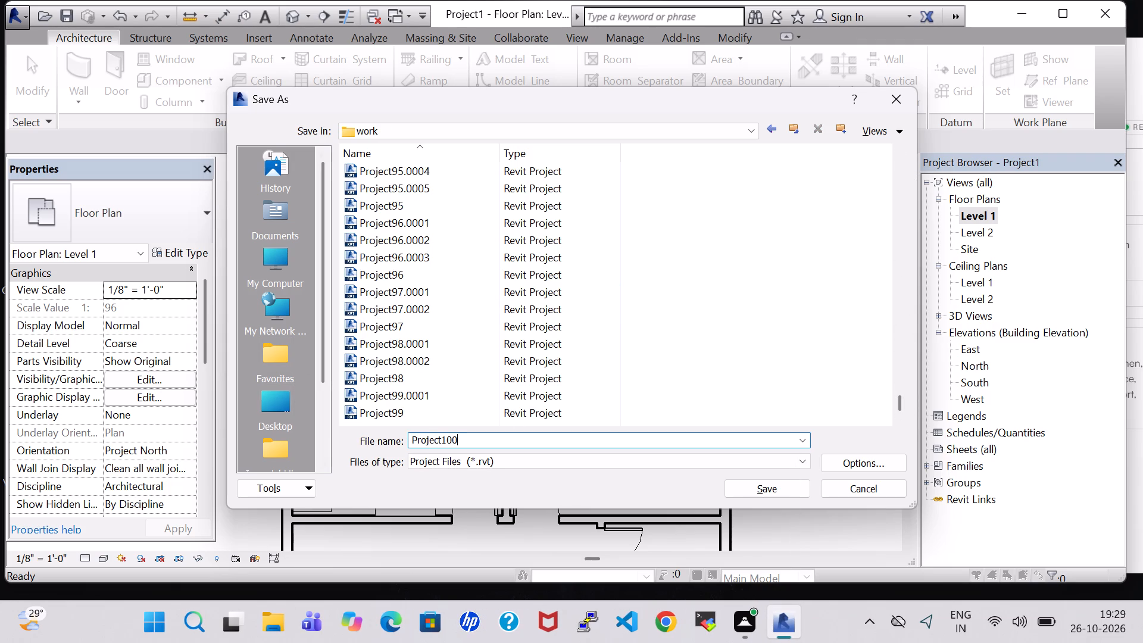
left_click(752, 488)
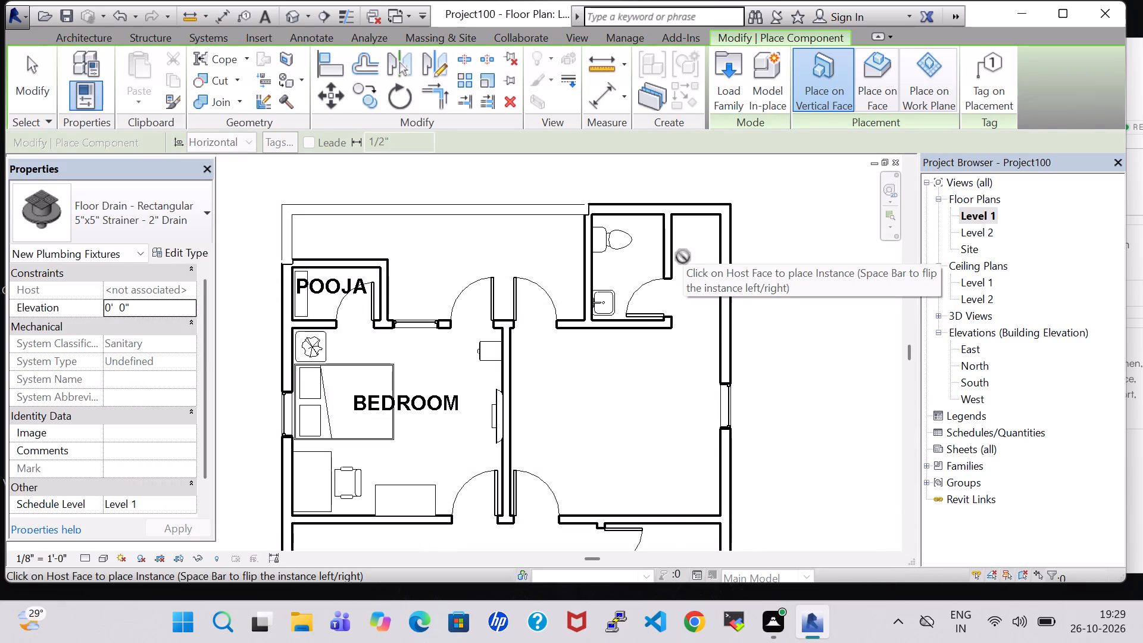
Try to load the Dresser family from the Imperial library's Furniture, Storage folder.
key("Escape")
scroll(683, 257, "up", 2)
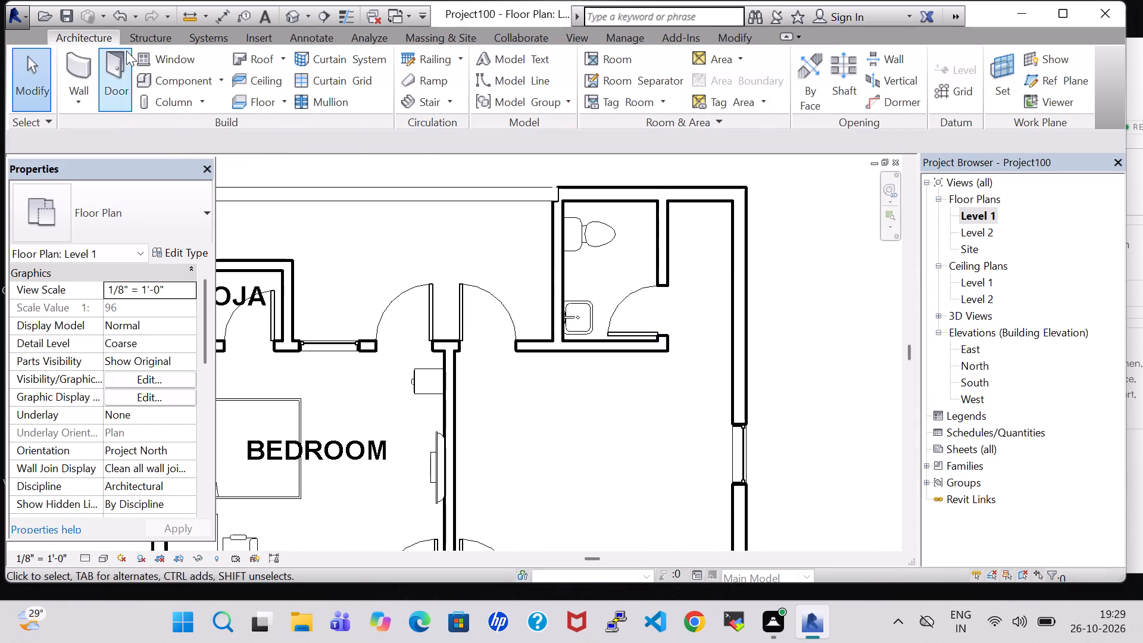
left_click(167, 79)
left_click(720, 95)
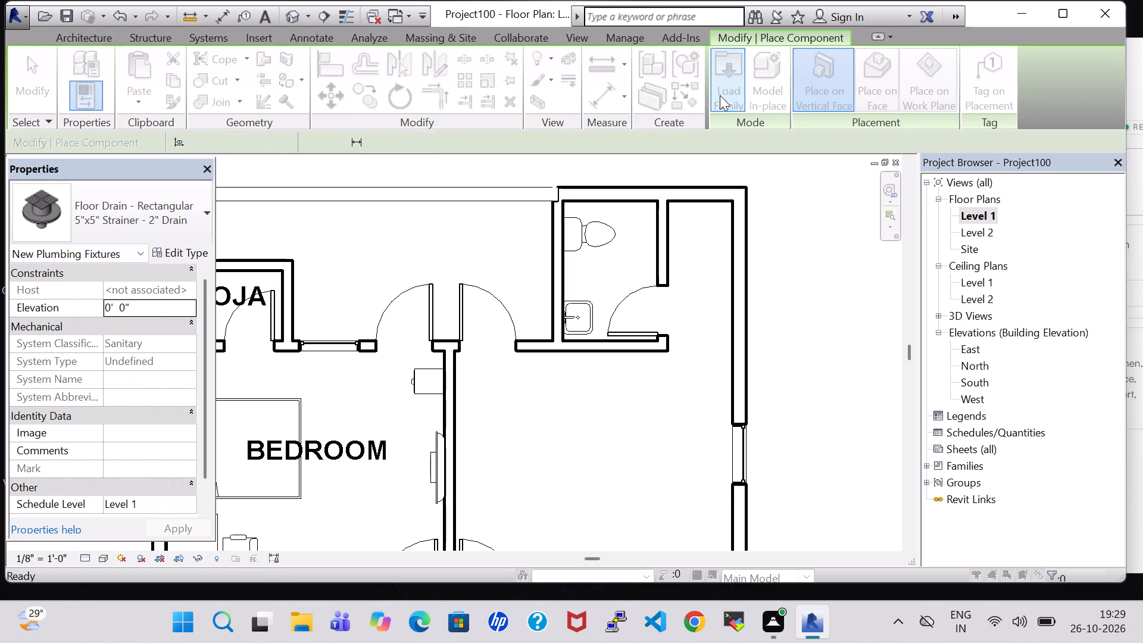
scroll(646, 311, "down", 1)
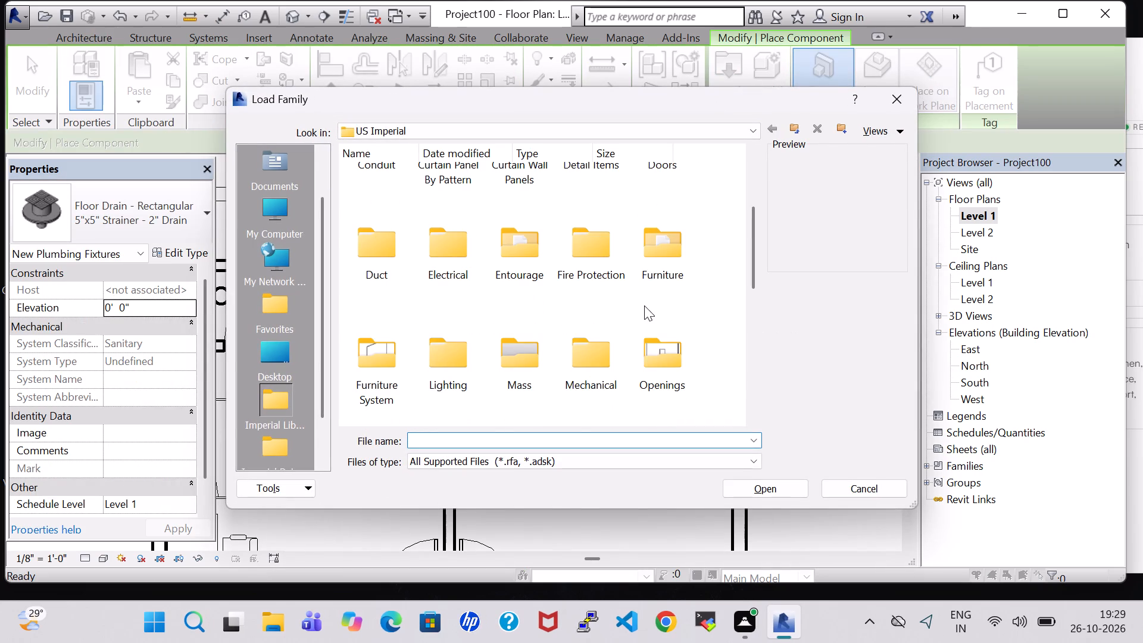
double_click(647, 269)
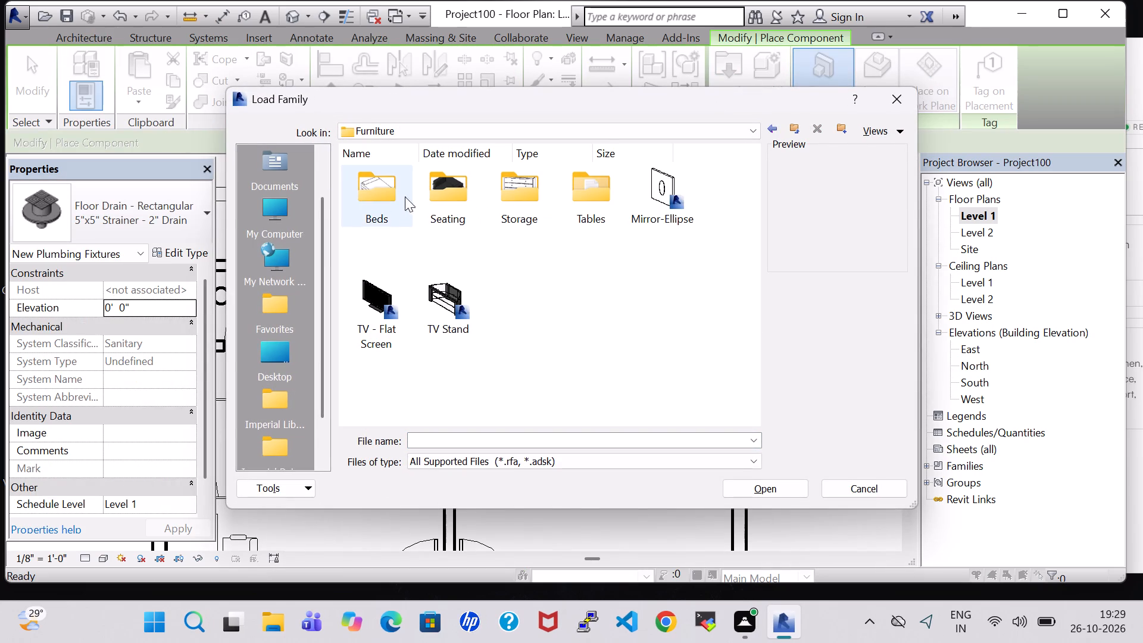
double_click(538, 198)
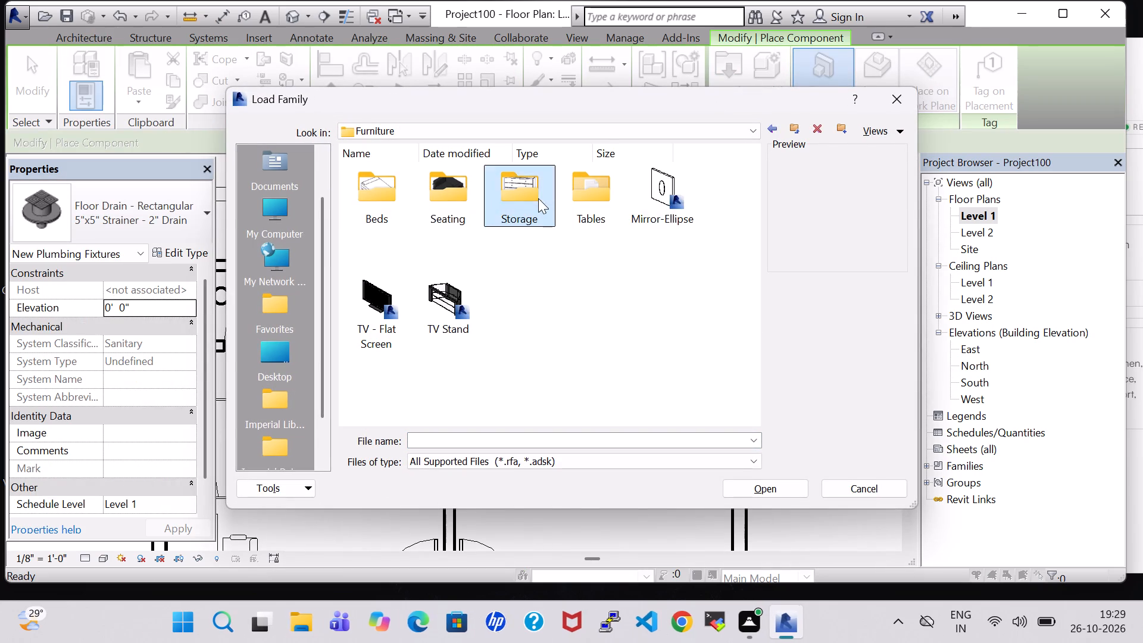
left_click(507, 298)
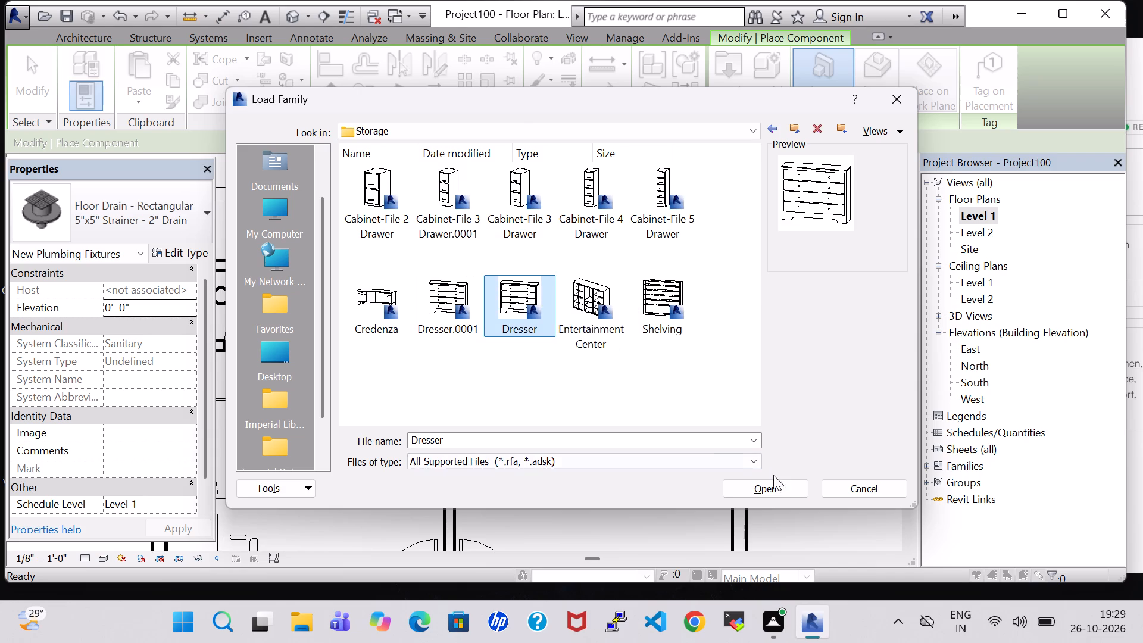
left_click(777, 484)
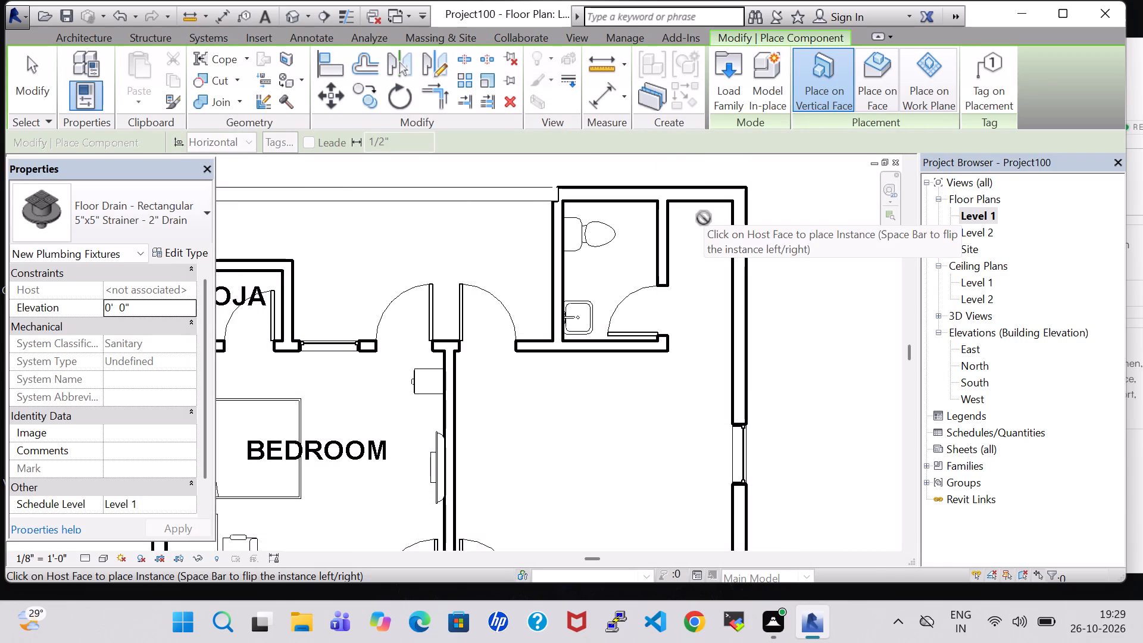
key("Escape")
Create a similar 48" x 72" x 24" dresser from the bedroom's one, lengthwise along the exterior wall in the recess beside the bathroom.
scroll(699, 230, "down", 4)
left_click(486, 414)
right_click(486, 414)
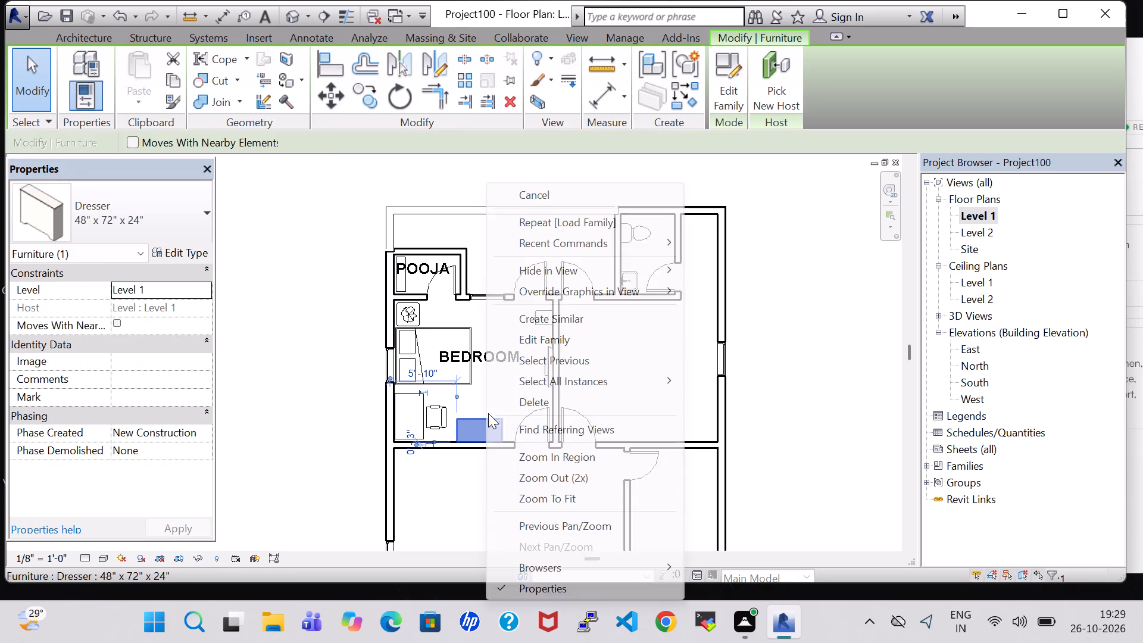
left_click(561, 321)
scroll(669, 257, "up", 5)
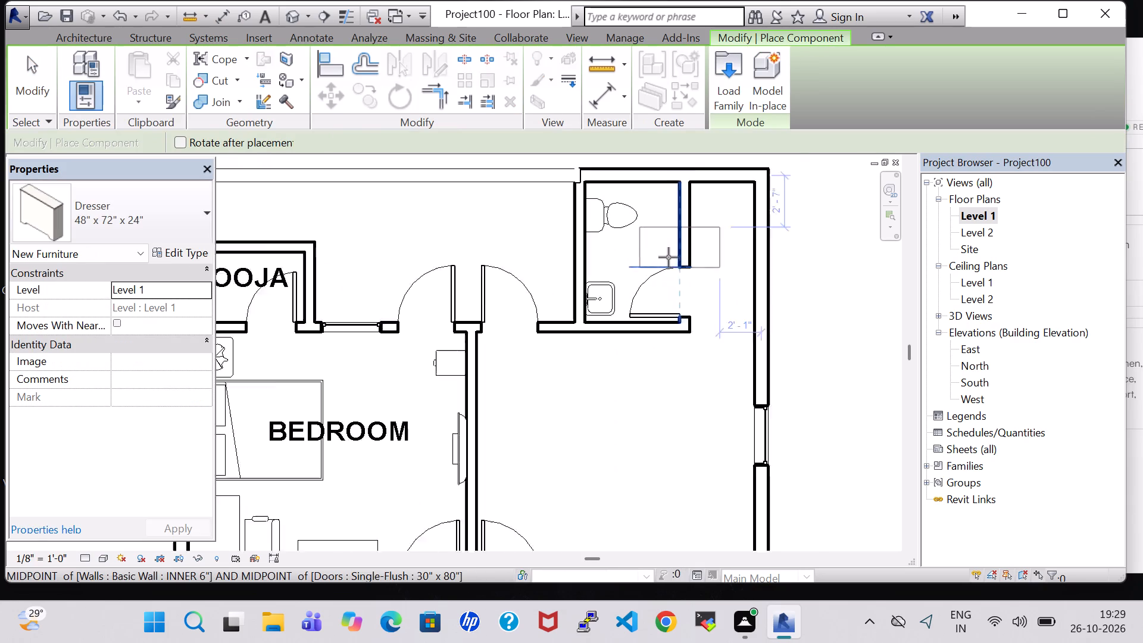
scroll(669, 257, "up", 1)
key("space")
key("space")
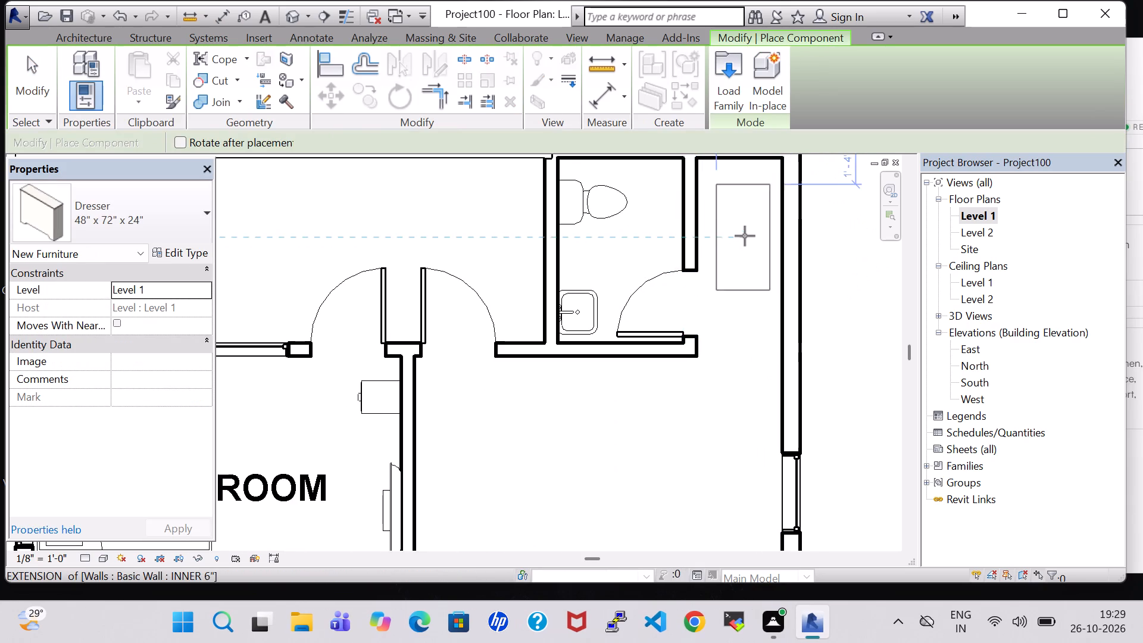
left_click(751, 229)
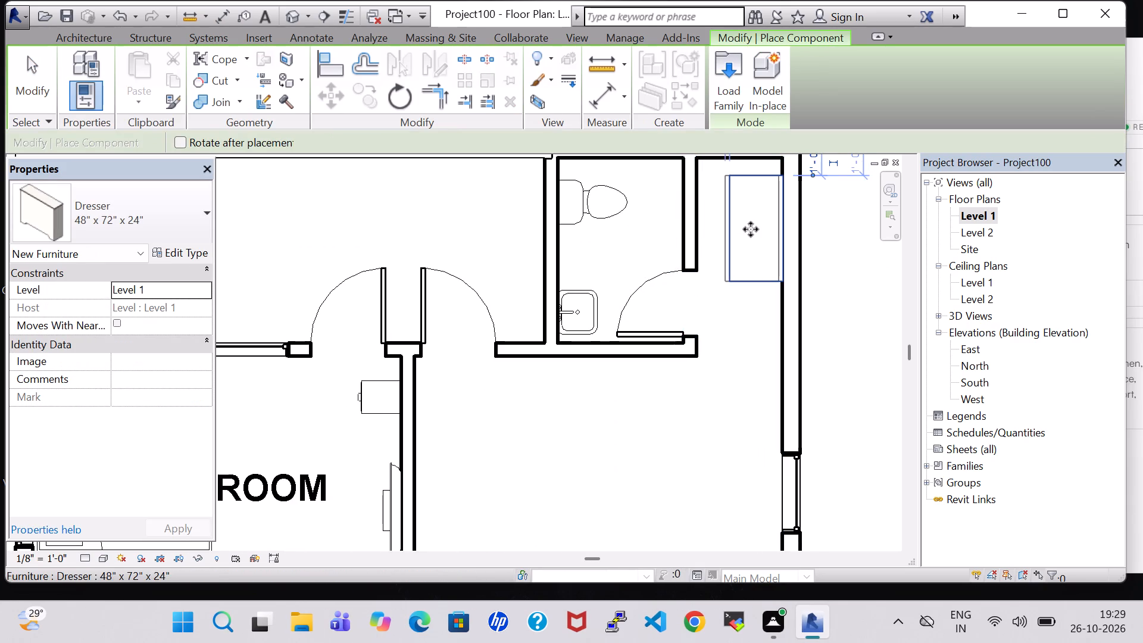
key("Escape")
key("Escape")
Rotate the new dresser by 180 degrees in the 3D view so that its drawers face the bathroom wall.
left_click(286, 13)
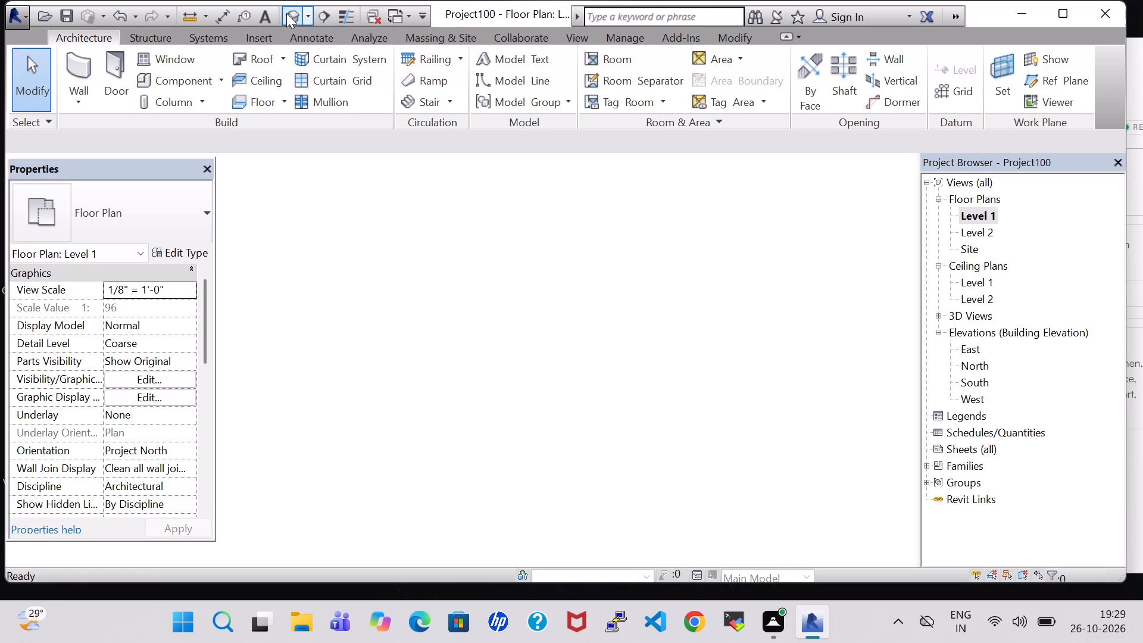
scroll(601, 292, "down", 2)
middle_click_drag(543, 231, 532, 294, "shift")
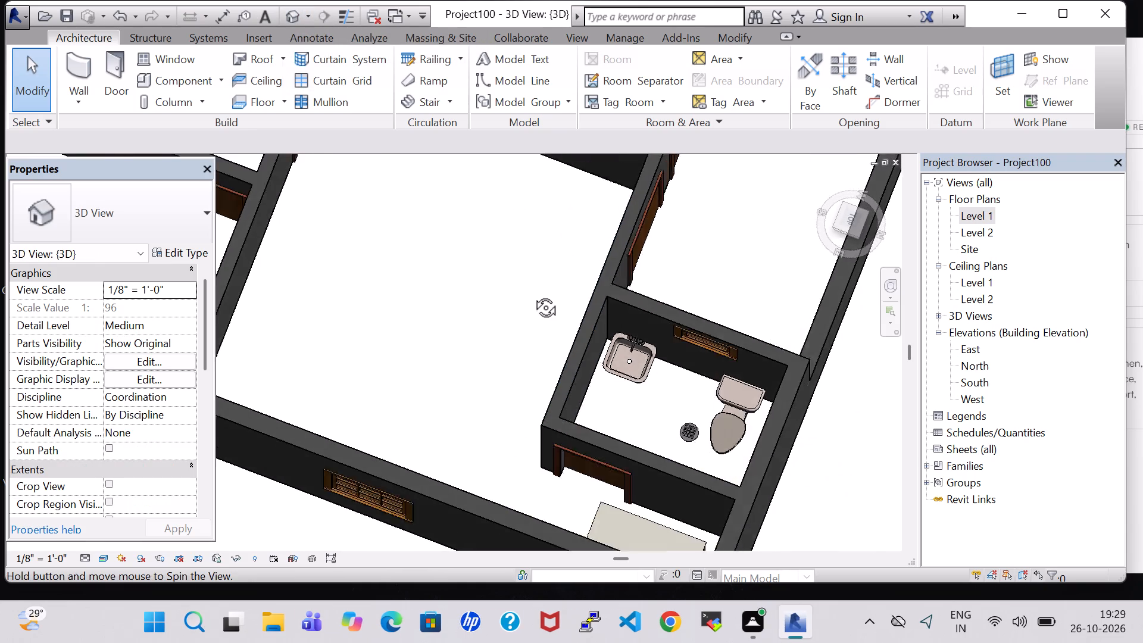
middle_click_drag(532, 294, 538, 313, "shift")
middle_click_drag(535, 321, 534, 392, "shift")
scroll(534, 324, "up", 1, "shift")
middle_click_drag(534, 363, 408, 254)
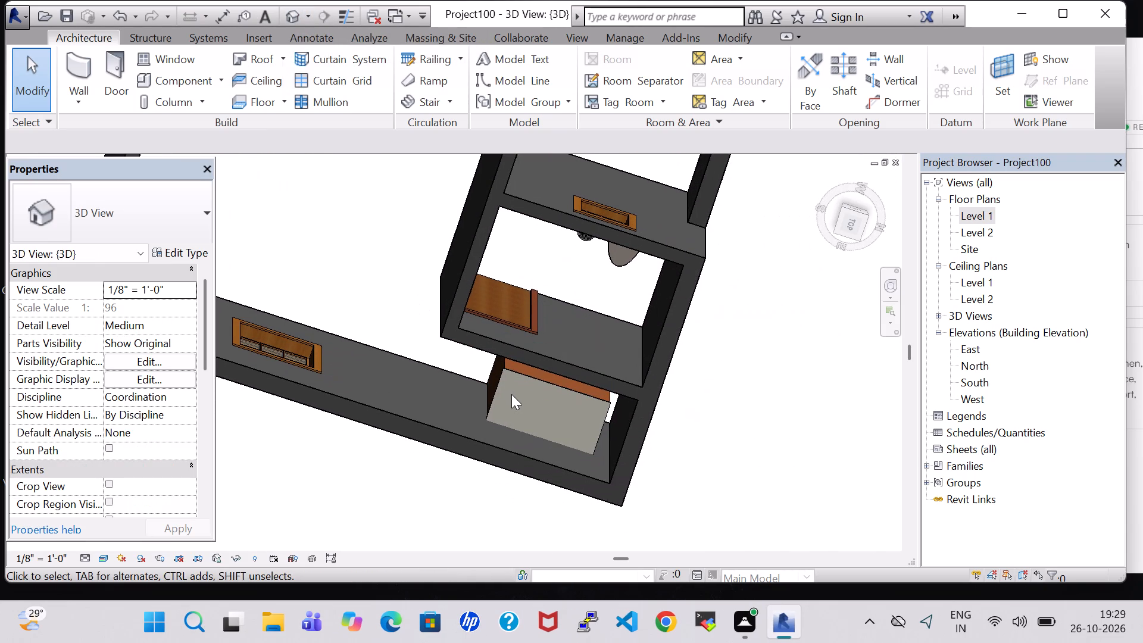
left_click(502, 379)
key("space")
key("space")
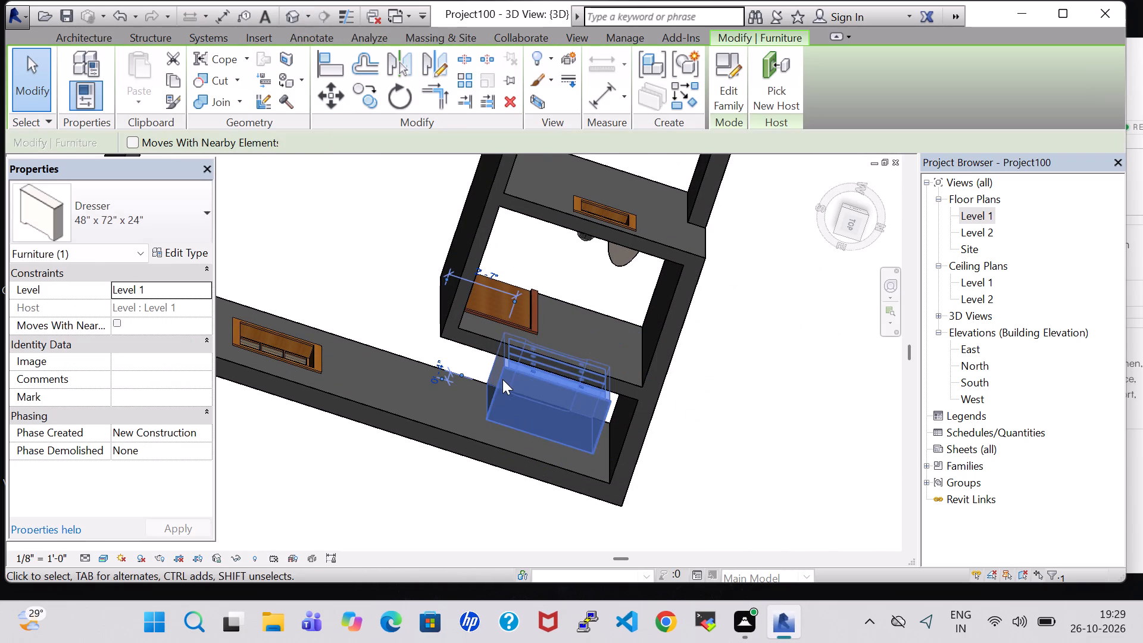
left_click(719, 376)
Examine the rotated dresser, the bathroom fixtures and the surrounding rooms, walls and openings in the 3D view.
middle_click_drag(472, 358, 463, 335, "shift")
scroll(466, 345, "up", 1, "shift")
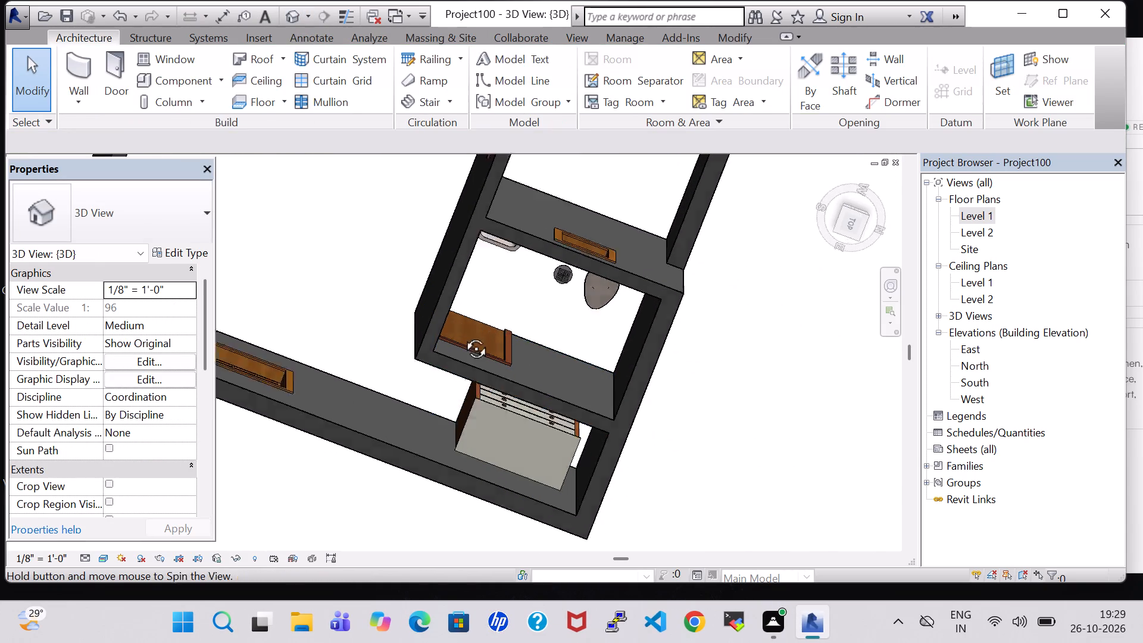
middle_click_drag(463, 335, 498, 286, "shift")
middle_click_drag(436, 197, 551, 239, "shift")
middle_click_drag(405, 130, 502, 263)
scroll(502, 263, "up", 1)
middle_click_drag(383, 216, 620, 560)
scroll(620, 560, "up", 1)
middle_click_drag(513, 329, 514, 309, "shift")
scroll(513, 329, "up", 1, "shift")
middle_click_drag(487, 245, 377, 477)
scroll(409, 436, "up", 1)
scroll(623, 193, "down", 2)
middle_click_drag(622, 194, 527, 303)
middle_click_drag(533, 324, 533, 325)
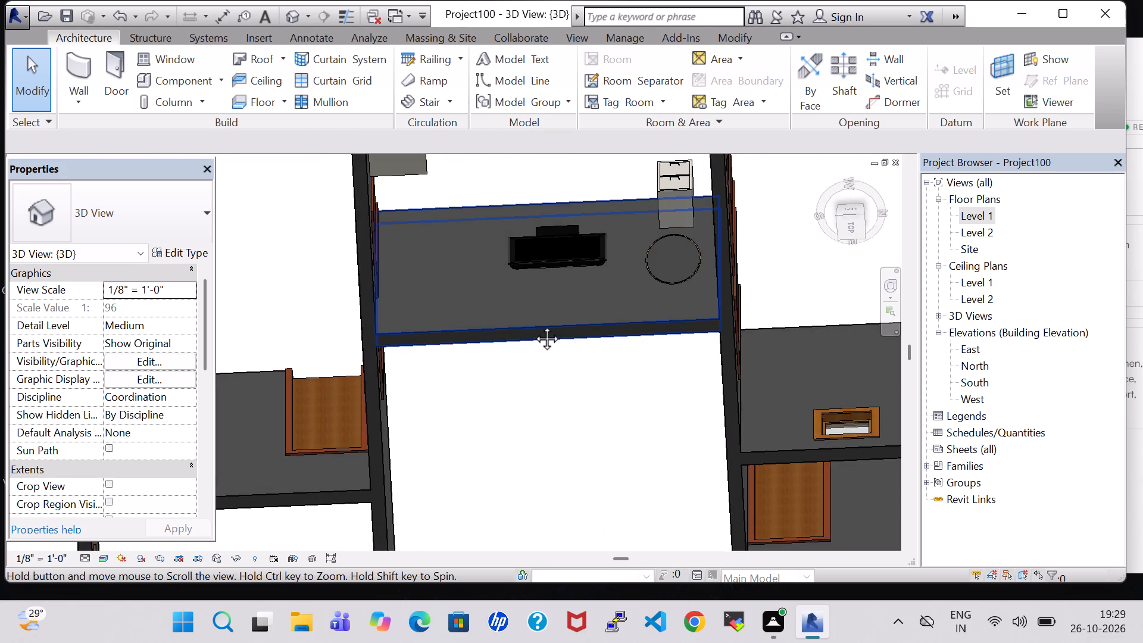
middle_click_drag(533, 325, 399, 263)
middle_click_drag(471, 346, 473, 232)
middle_click_drag(489, 386, 487, 296)
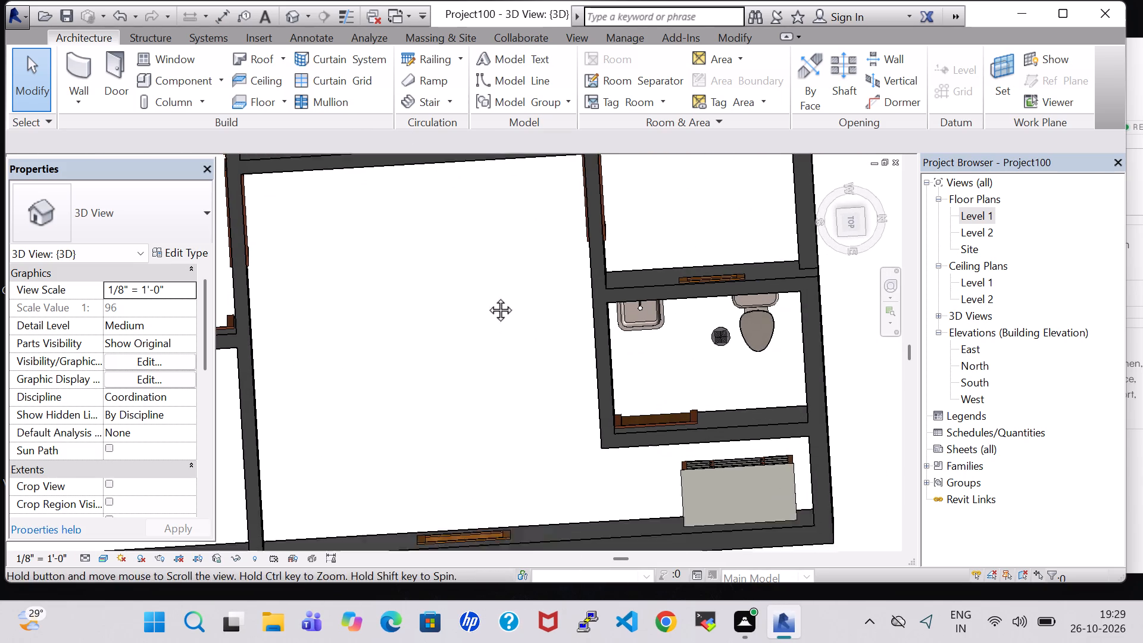
middle_click_drag(487, 296, 482, 291)
middle_click_drag(430, 328, 544, 260)
middle_click_drag(528, 180, 622, 512)
scroll(605, 390, "up", 1)
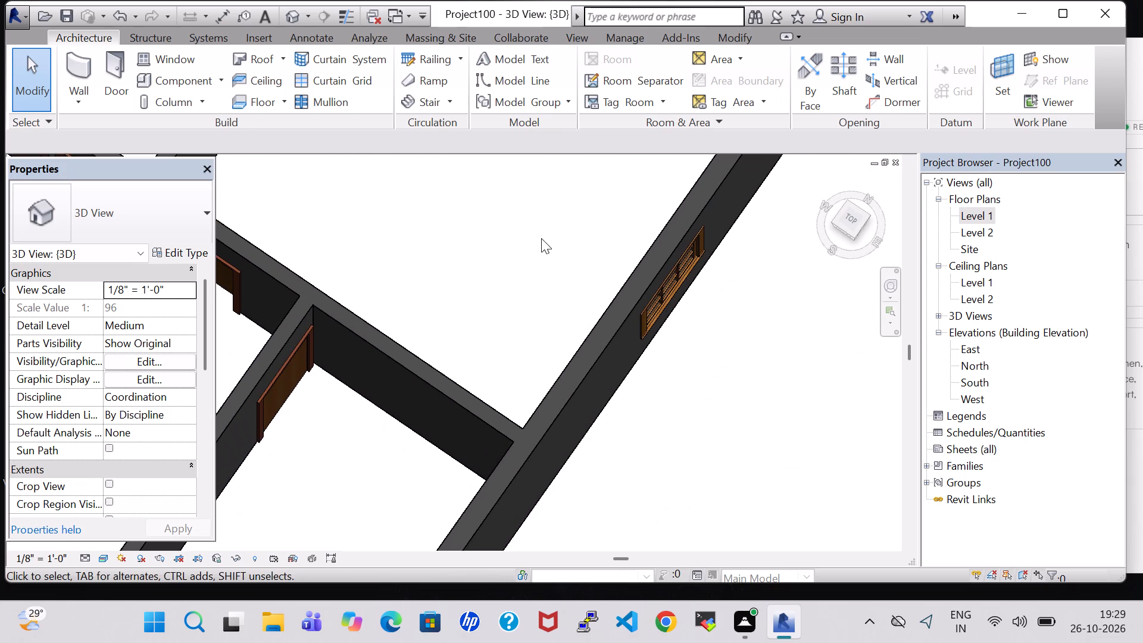
middle_click_drag(533, 196, 586, 376)
scroll(586, 344, "up", 1)
middle_click_drag(585, 355, 622, 345)
scroll(548, 247, "up", 1)
middle_click_drag(548, 247, 474, 378)
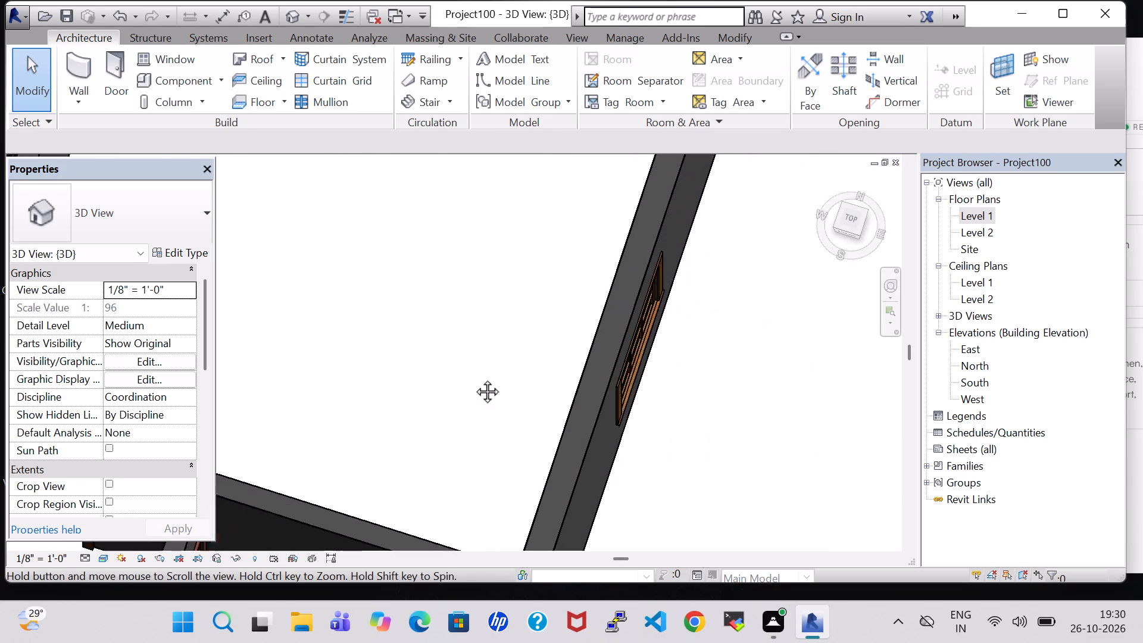
middle_click_drag(474, 378, 360, 464)
scroll(456, 274, "down", 3)
middle_click_drag(447, 267, 482, 270)
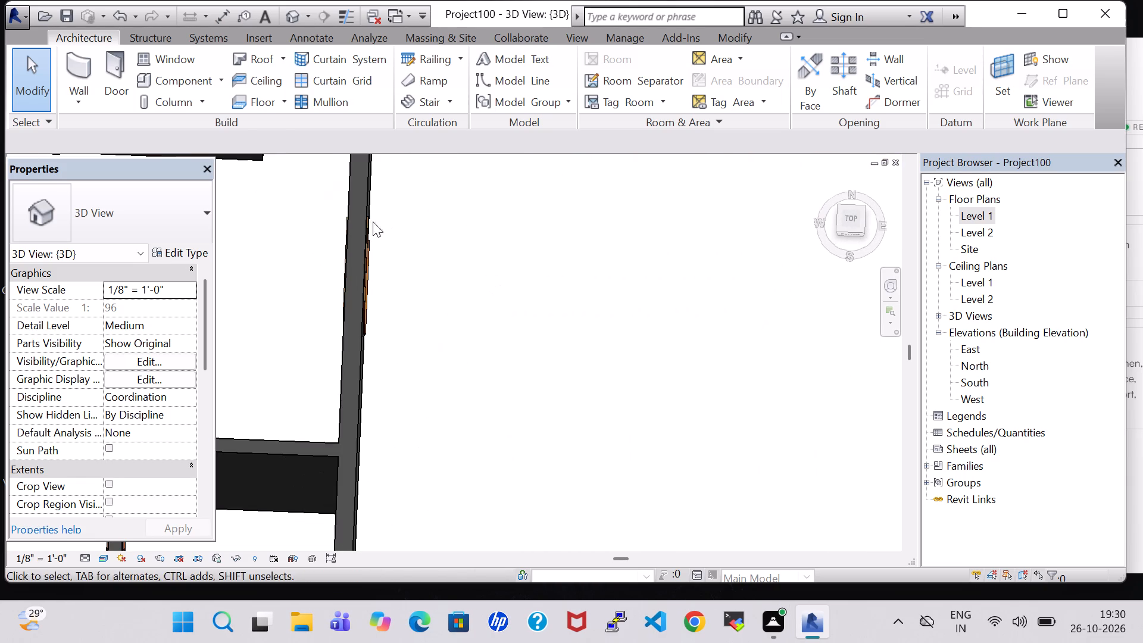
middle_click_drag(298, 219, 345, 499)
scroll(343, 482, "up", 1)
middle_click(343, 395)
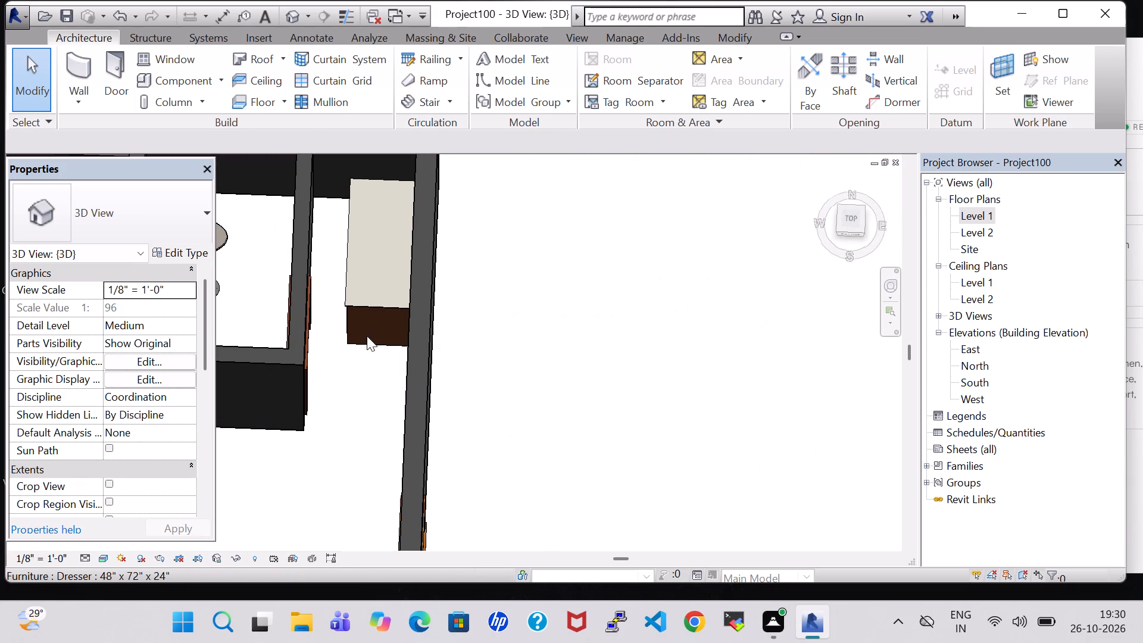
left_click(525, 292)
middle_click_drag(264, 238, 272, 251)
scroll(271, 251, "up", 1, "shift")
middle_click_drag(272, 251, 396, 287)
middle_click_drag(338, 275, 599, 241)
middle_click_drag(261, 323, 567, 248)
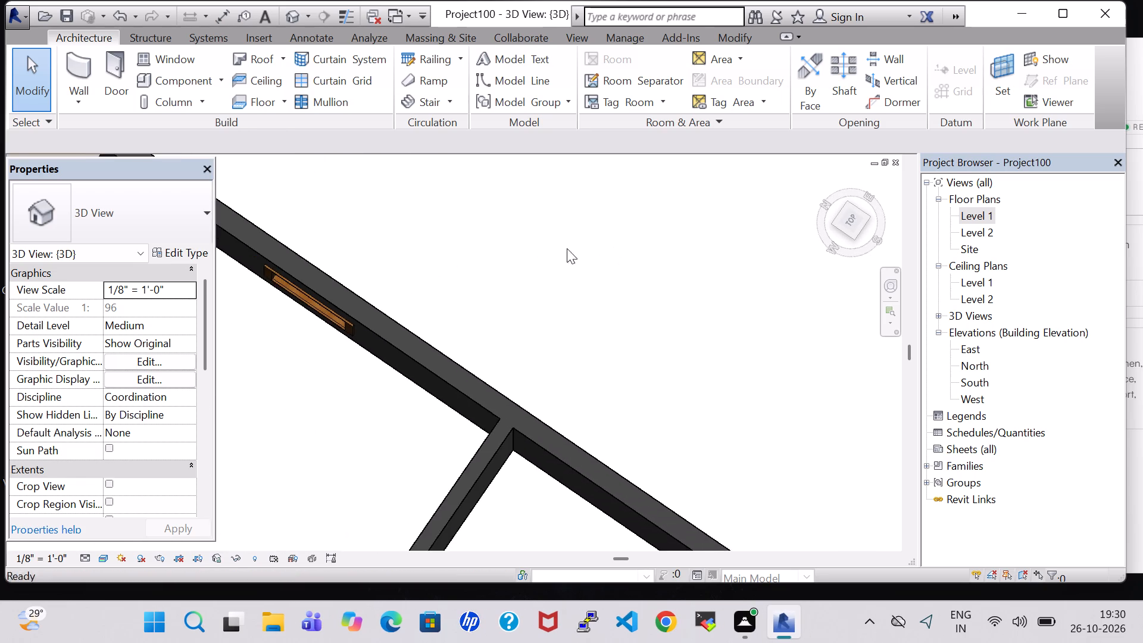
middle_click_drag(463, 301, 632, 230)
scroll(438, 271, "down", 4)
middle_click_drag(371, 252, 445, 407)
middle_click_drag(445, 398, 473, 342)
scroll(435, 348, "up", 1)
scroll(435, 335, "down", 3)
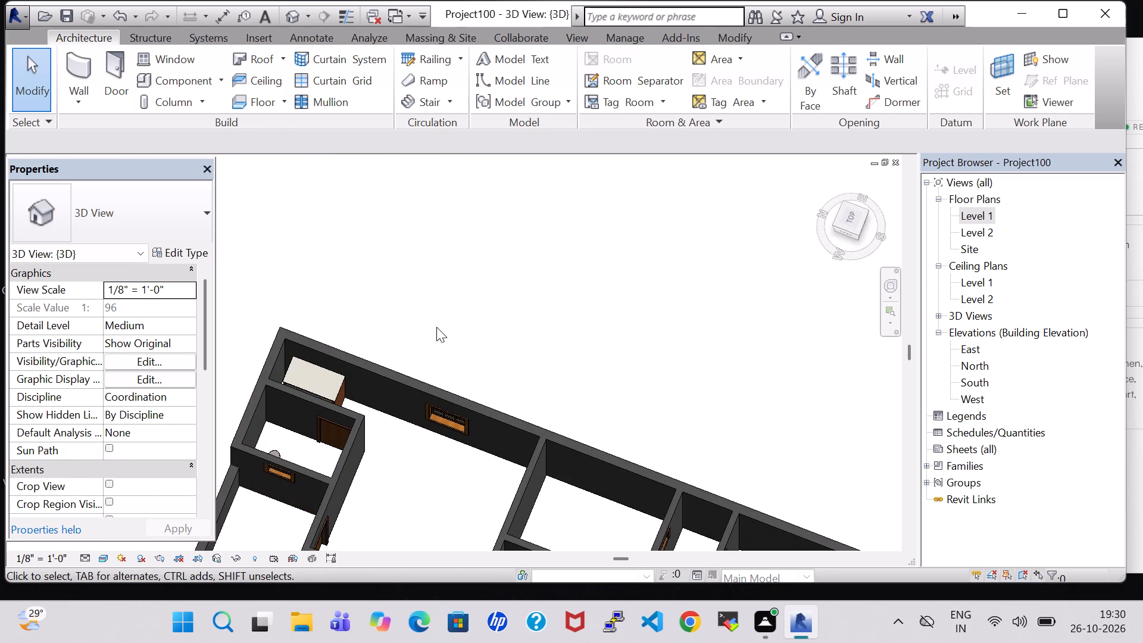
Place a tagged room inside the bathroom with the toilet and sink on the Level 1 floor plan.
double_click(971, 222)
scroll(599, 260, "down", 1)
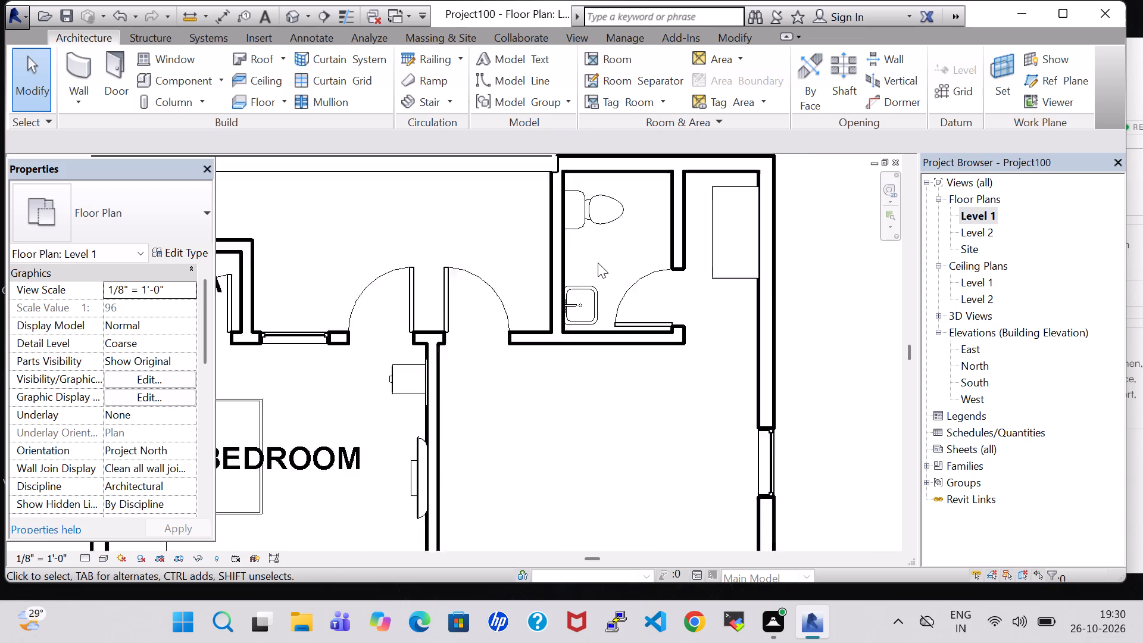
scroll(598, 263, "down", 3)
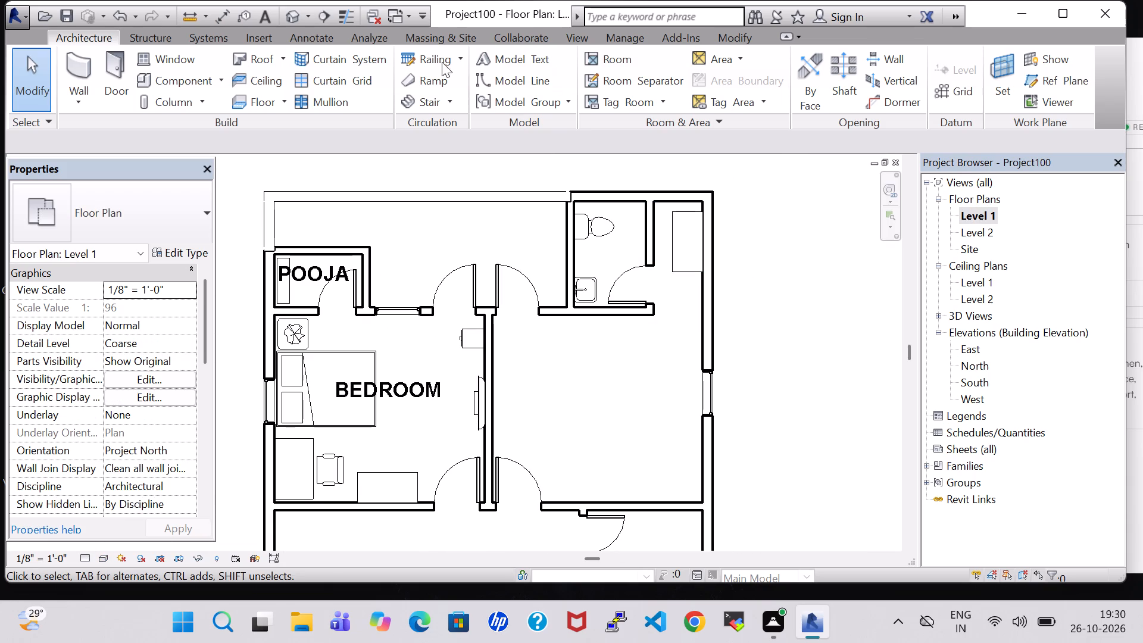
left_click(622, 61)
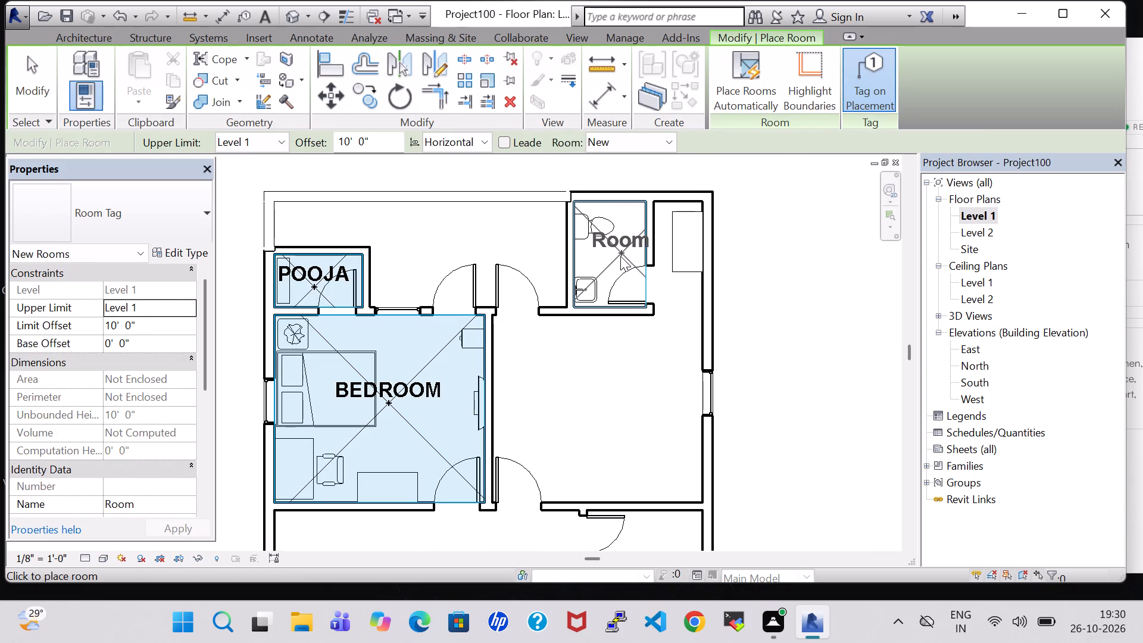
left_click(613, 260)
key("Escape")
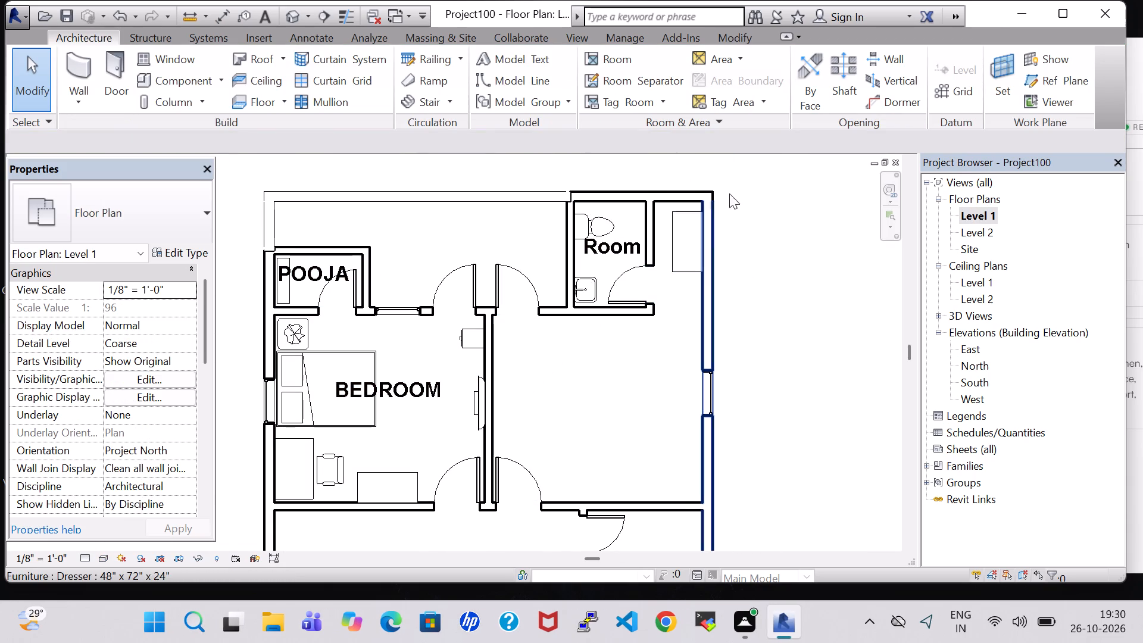
Place a tagged room in the dresser recess beside the bathroom, covering the adjoining unlabelled room.
left_click(613, 62)
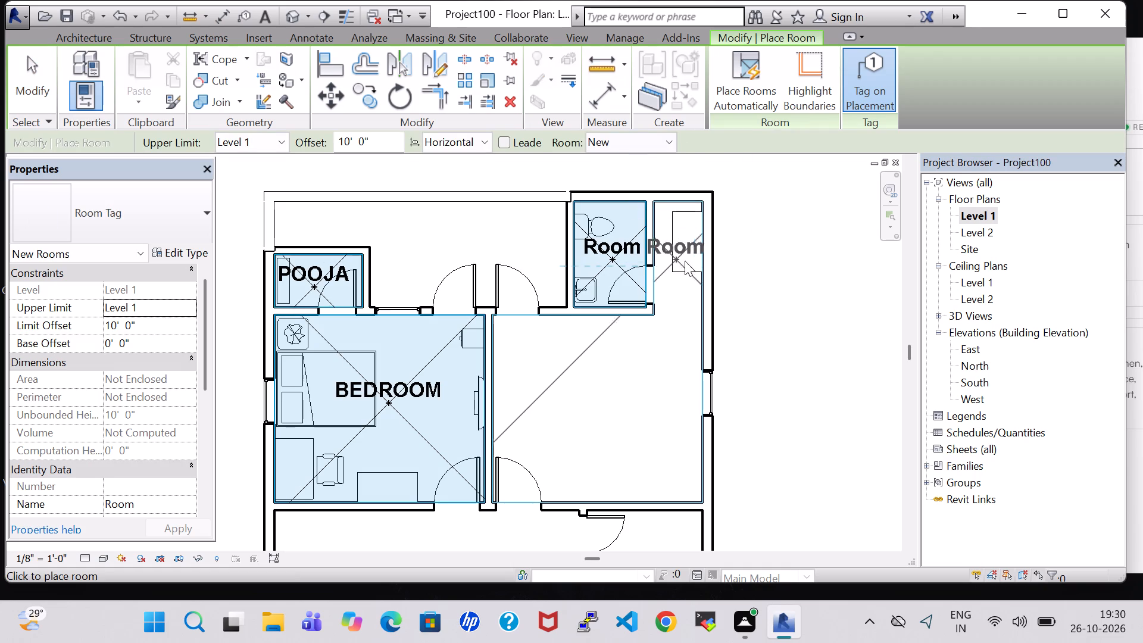
left_click(681, 262)
key("Escape")
key("Escape")
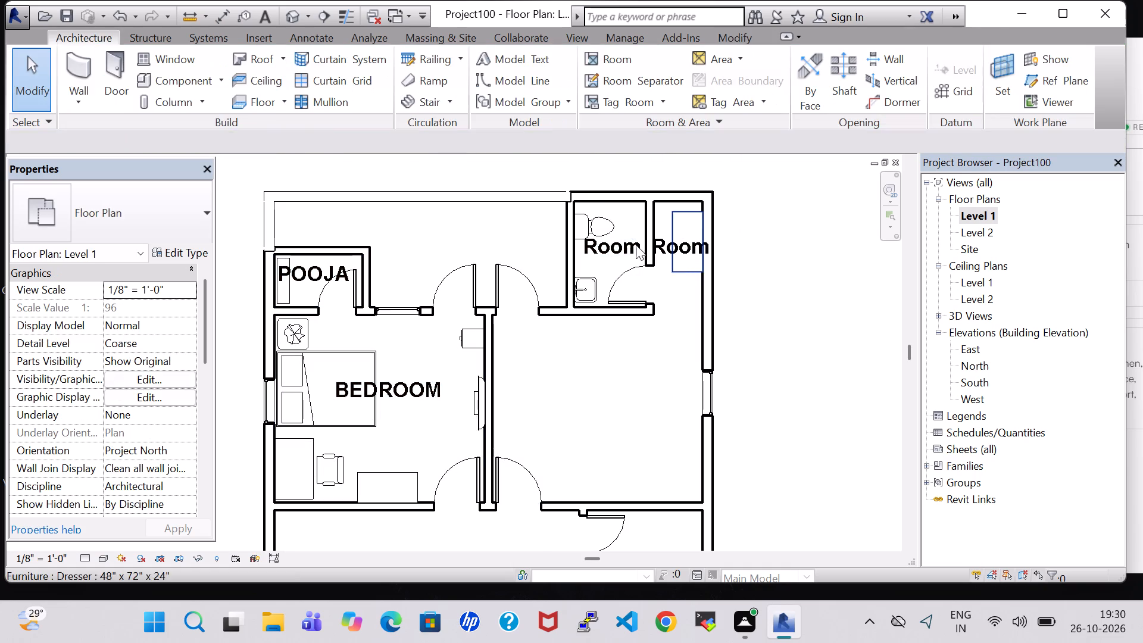
Rename the bathroom's room label as TOILET.
double_click(616, 239)
key("BackSpace")
type("TOILET")
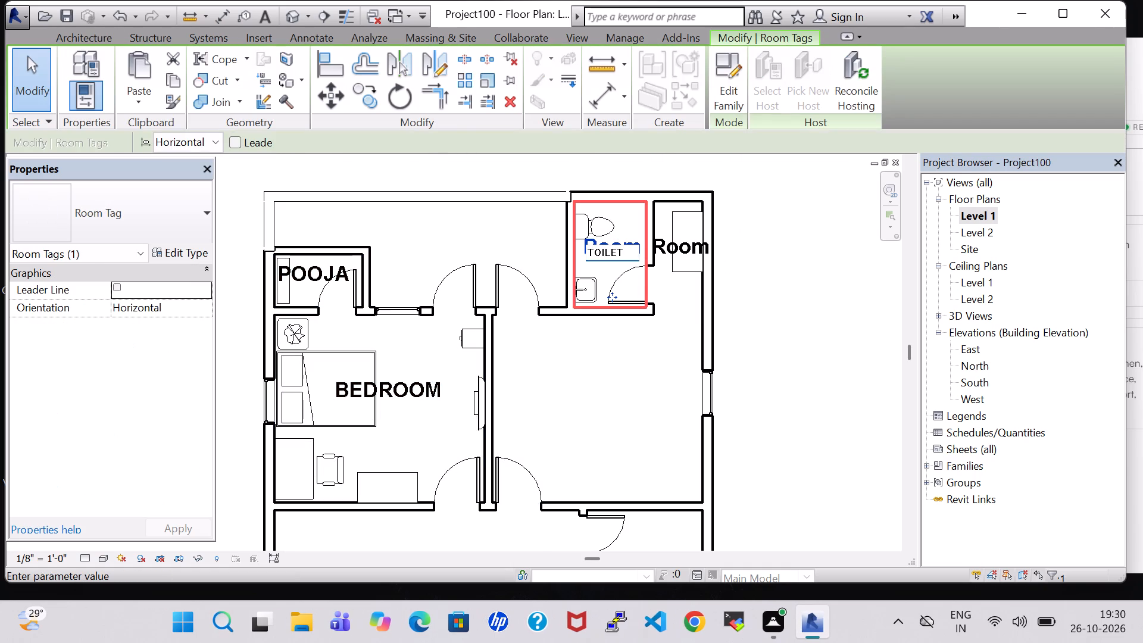
key("Return")
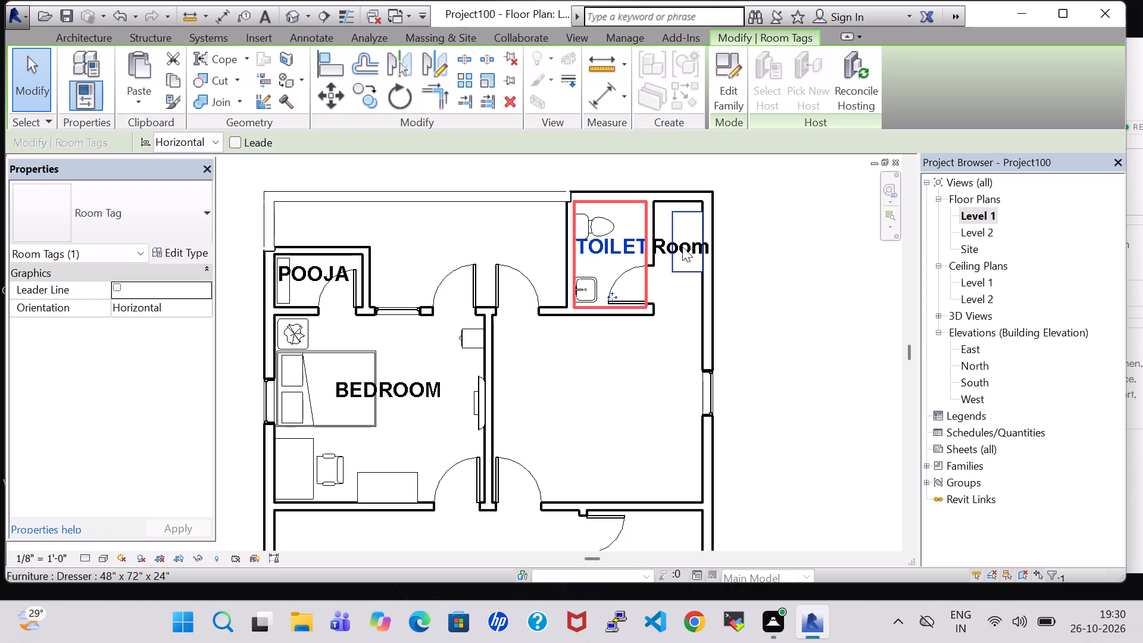
Rename the room label in the dresser recess as DRESS.
left_click(683, 246)
left_click(782, 261)
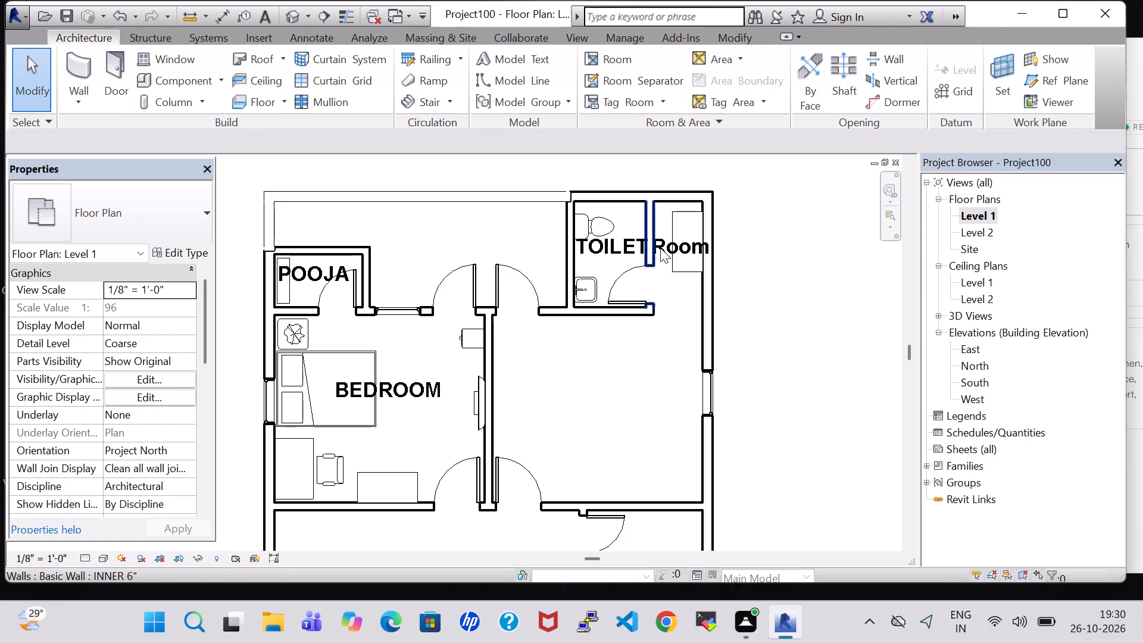
left_click(660, 248)
scroll(713, 249, "up", 5)
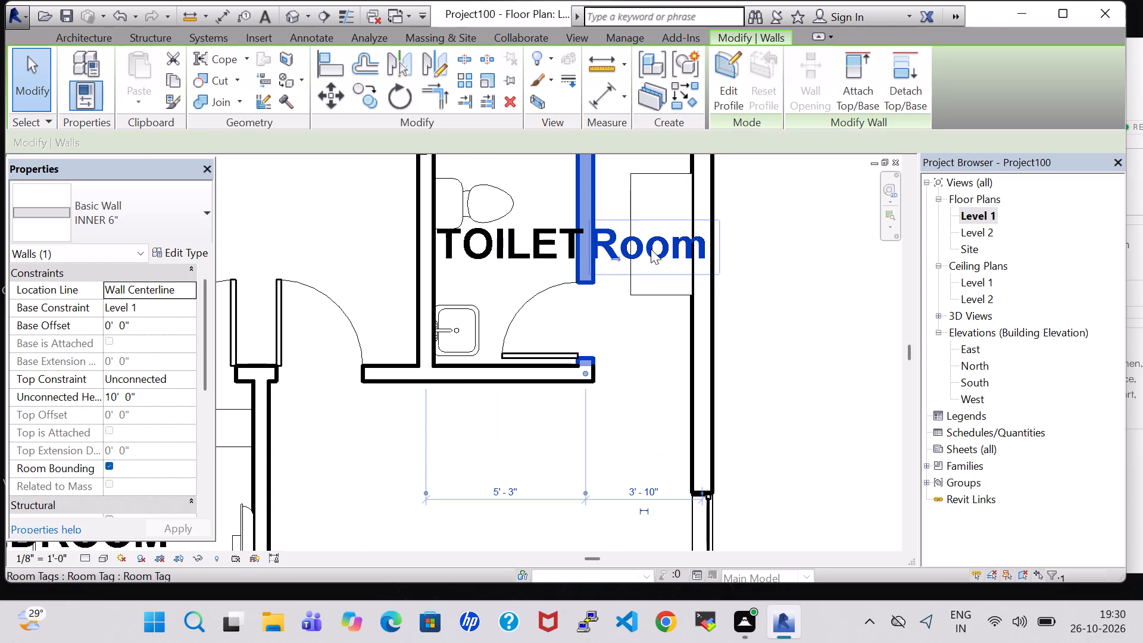
double_click(654, 248)
key("BackSpace")
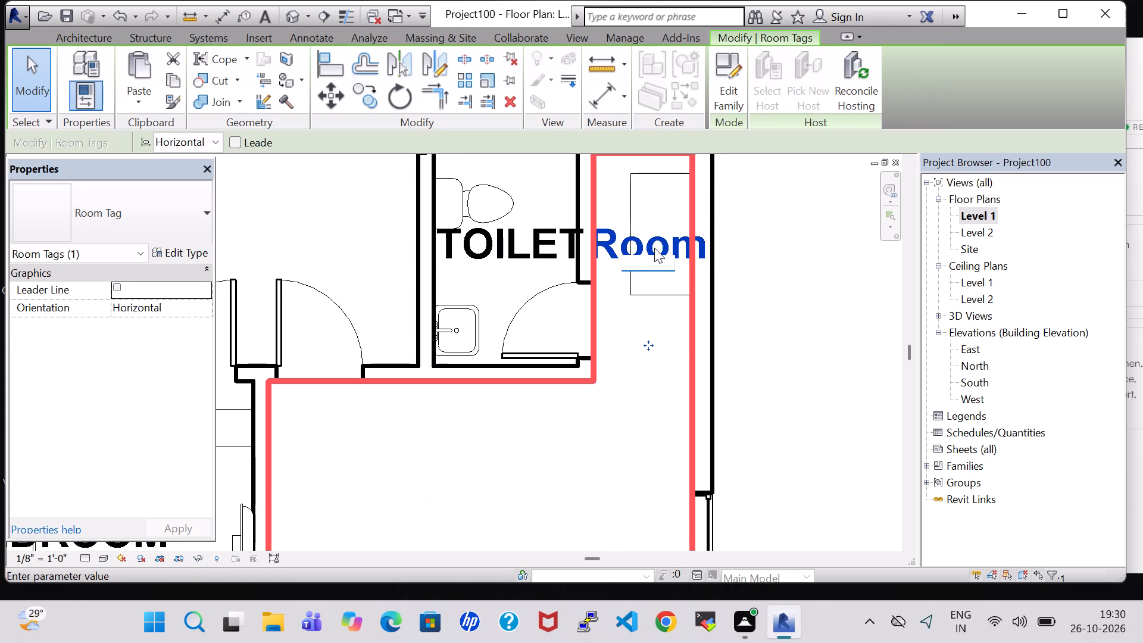
type("DRESS")
key("Return")
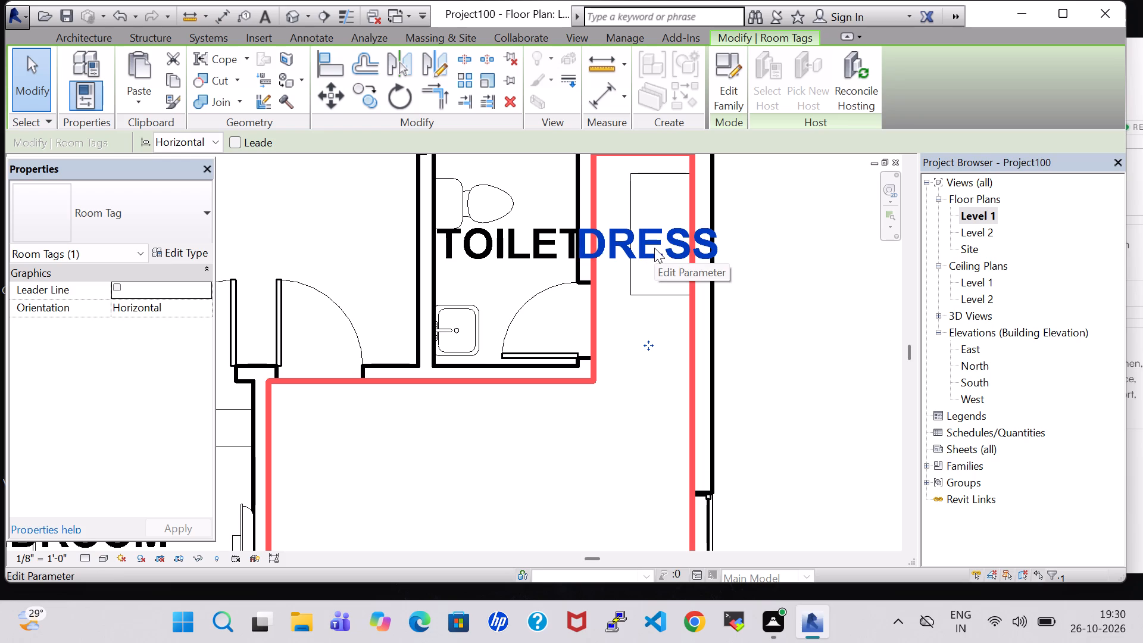
Set the DRESS tag's orientation to Vertical and nudge it two steps up and two steps towards the exterior wall.
left_click(211, 136)
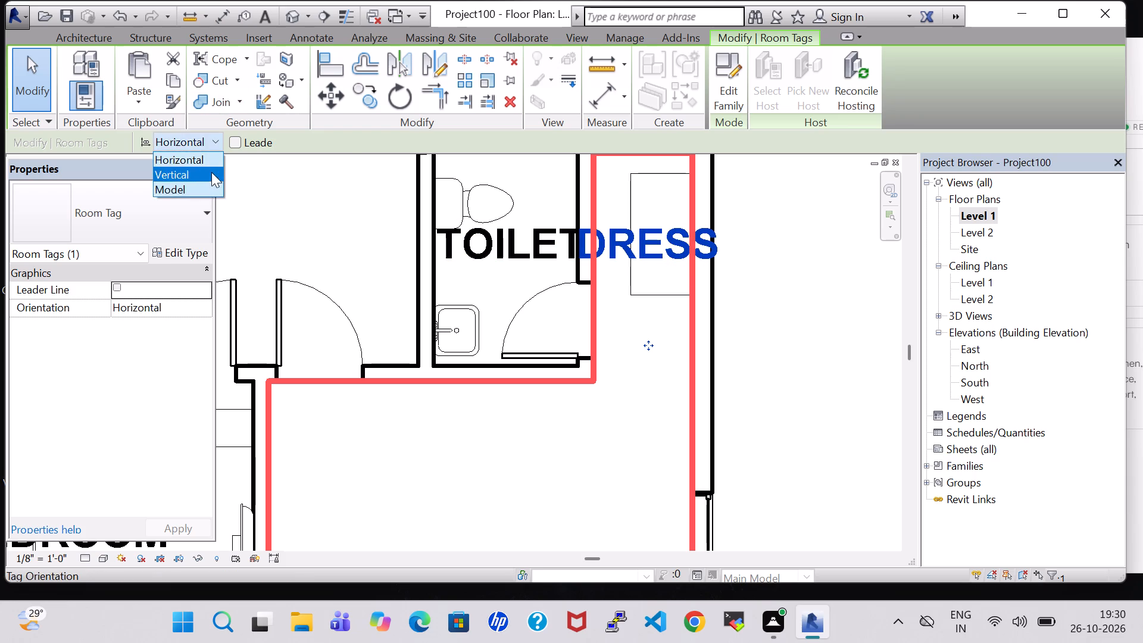
left_click(211, 177)
scroll(850, 296, "down", 4)
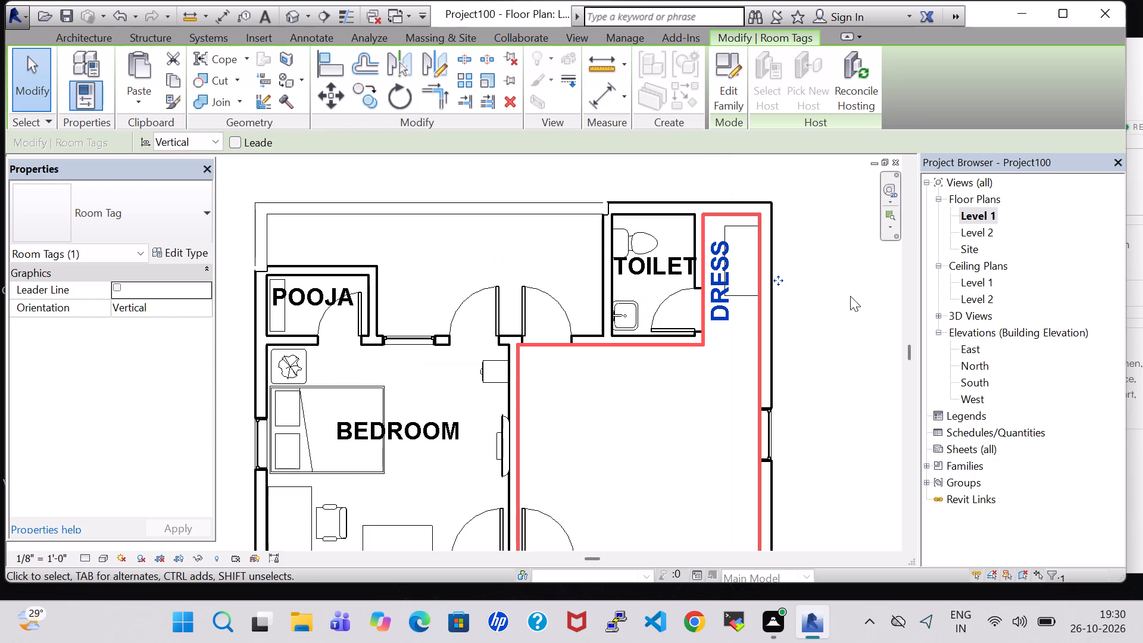
key("Up")
key("Up")
key("Right")
key("Right")
left_click(829, 289)
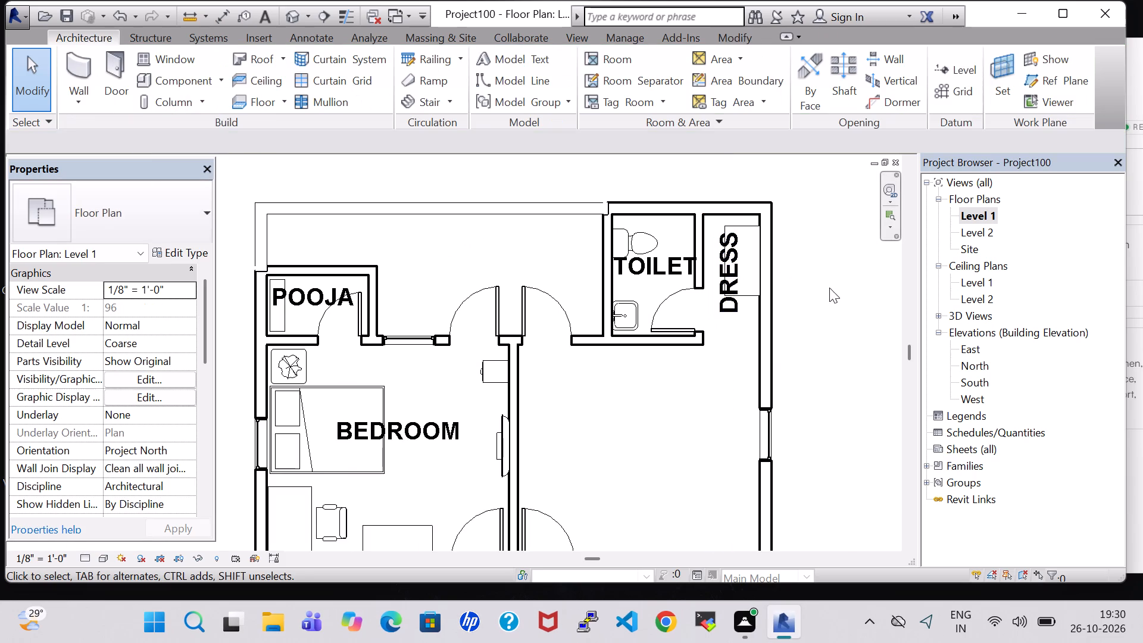
Nudge the TOILET tag slightly away from the DRESS recess, towards the toilet's back wall.
scroll(664, 424, "down", 2)
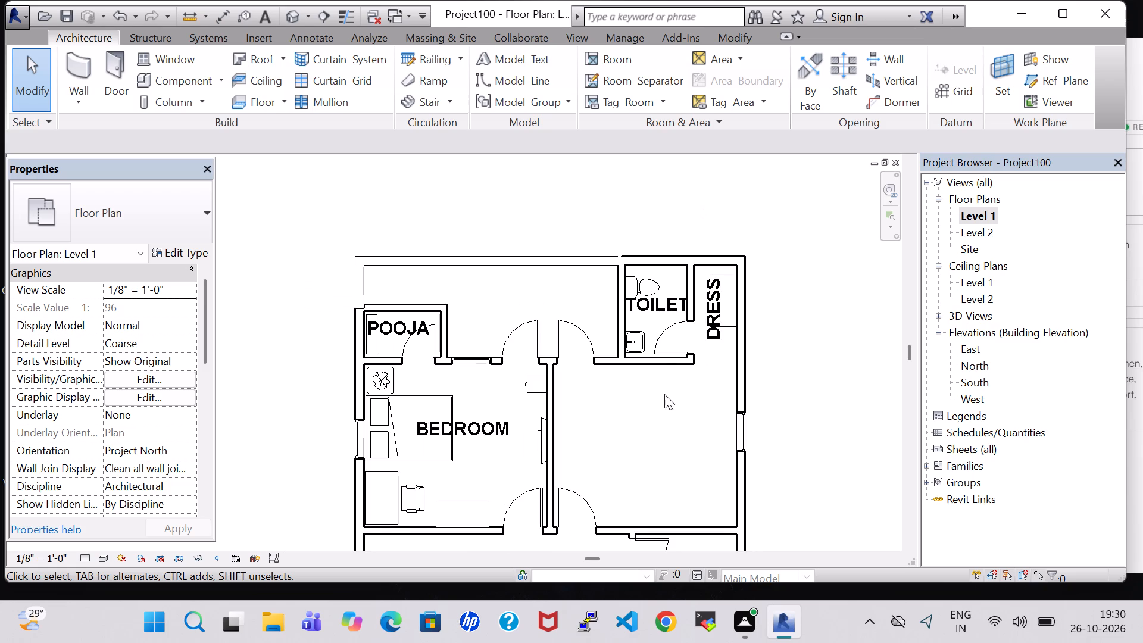
double_click(652, 308)
key("Left")
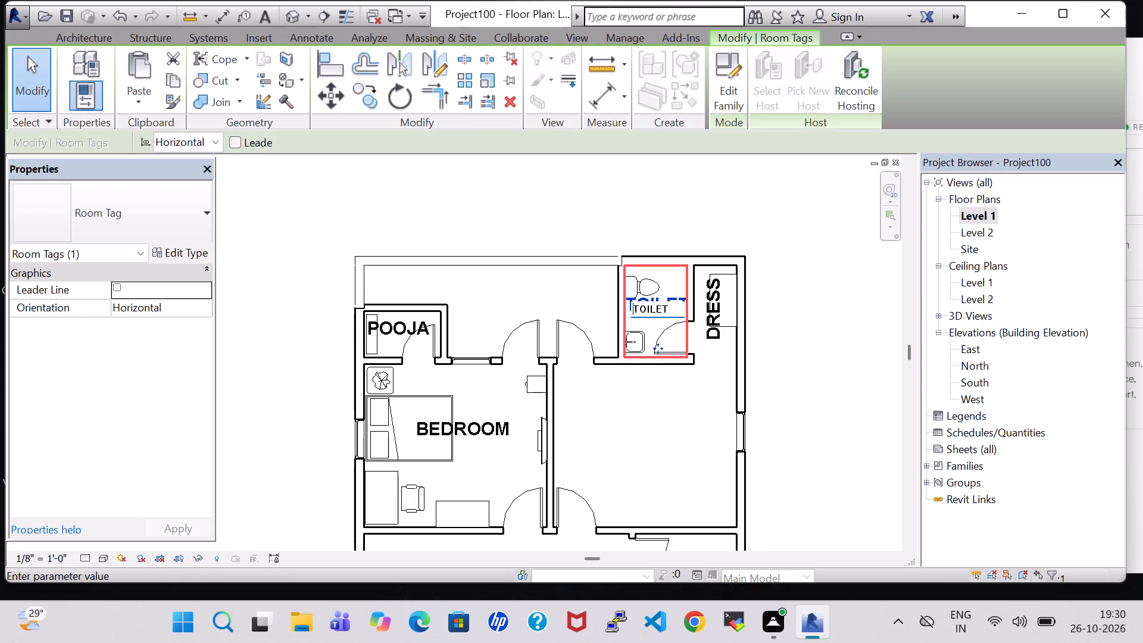
key("Return")
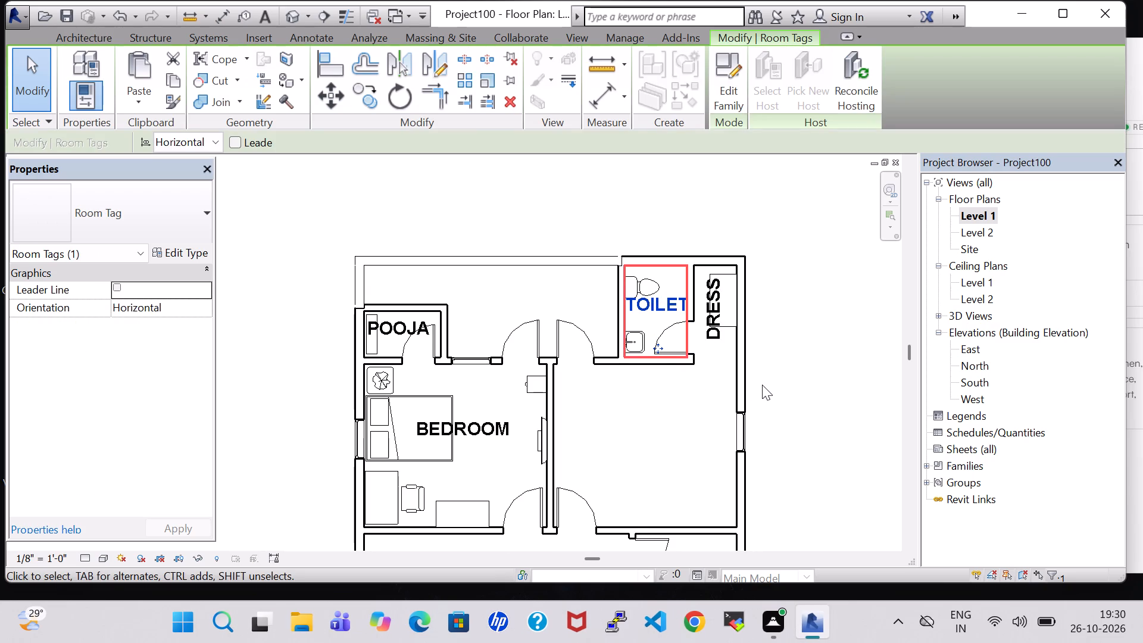
key("Left")
left_click(828, 368)
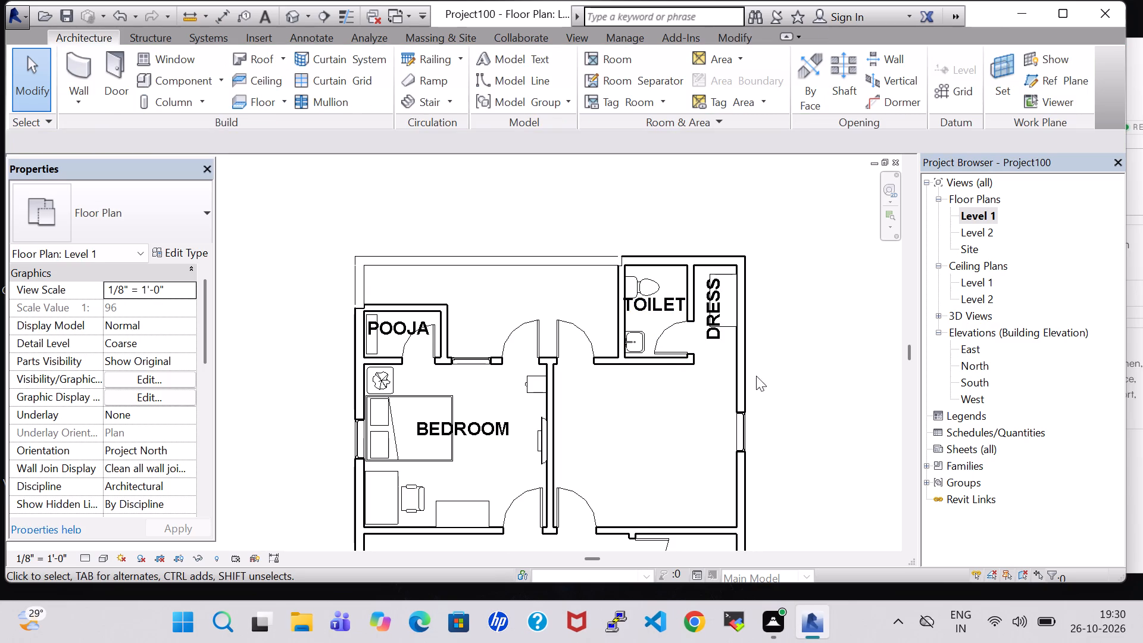
Nudge the DRESS tag three steps down within the recess.
scroll(689, 427, "down", 1)
middle_click_drag(682, 424, 664, 374)
scroll(664, 374, "down", 1)
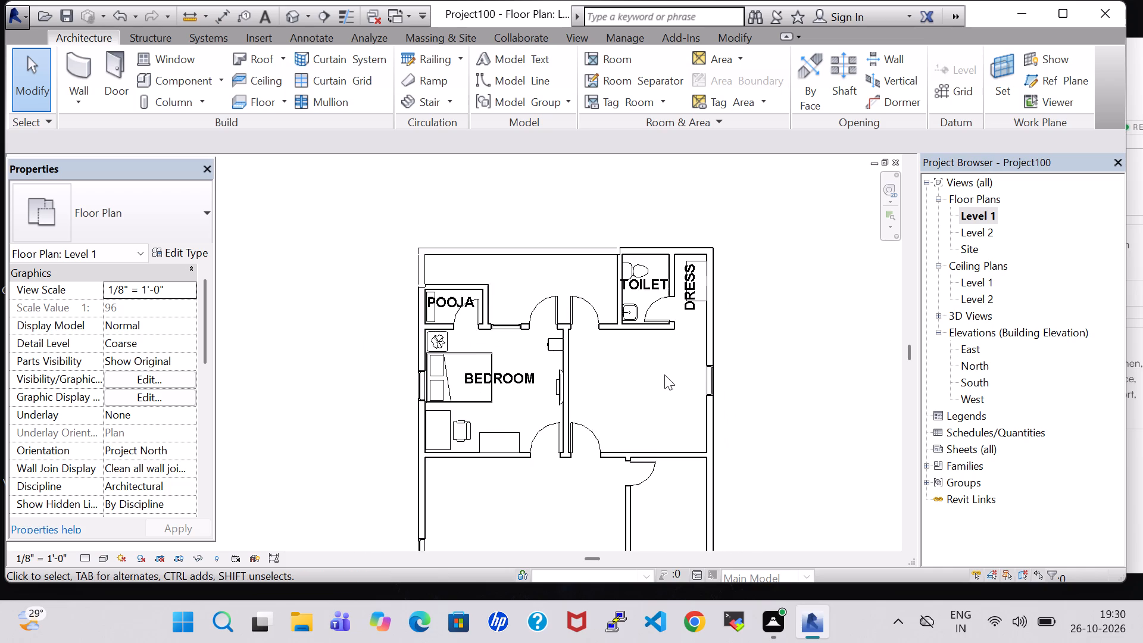
scroll(664, 374, "down", 1)
middle_click(664, 374)
scroll(717, 339, "up", 2)
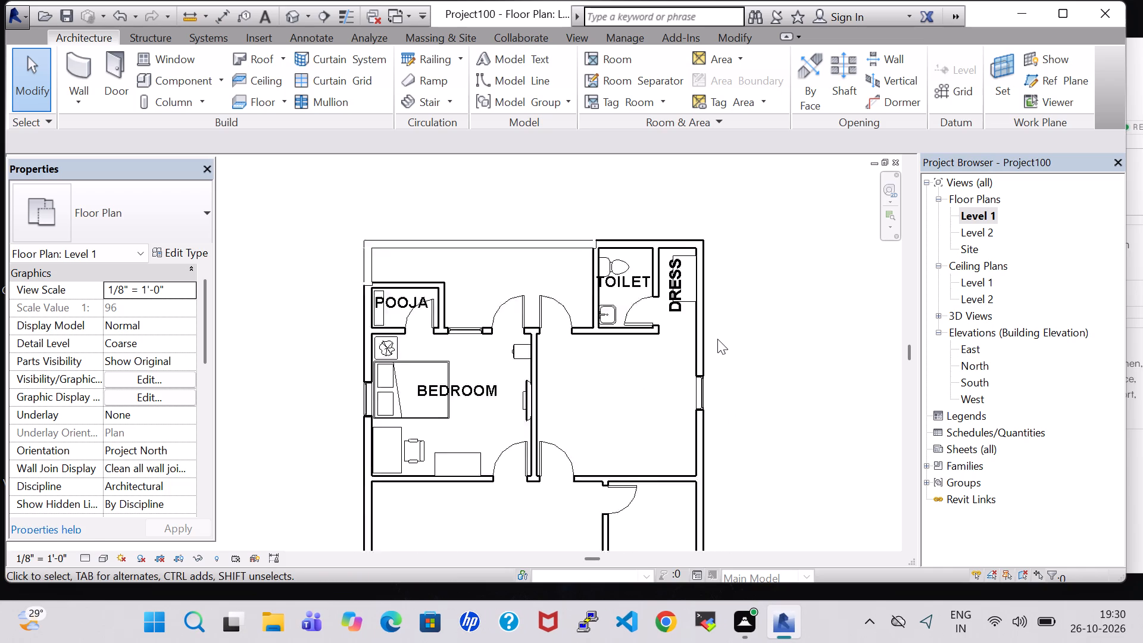
scroll(717, 339, "up", 5)
left_click(624, 280)
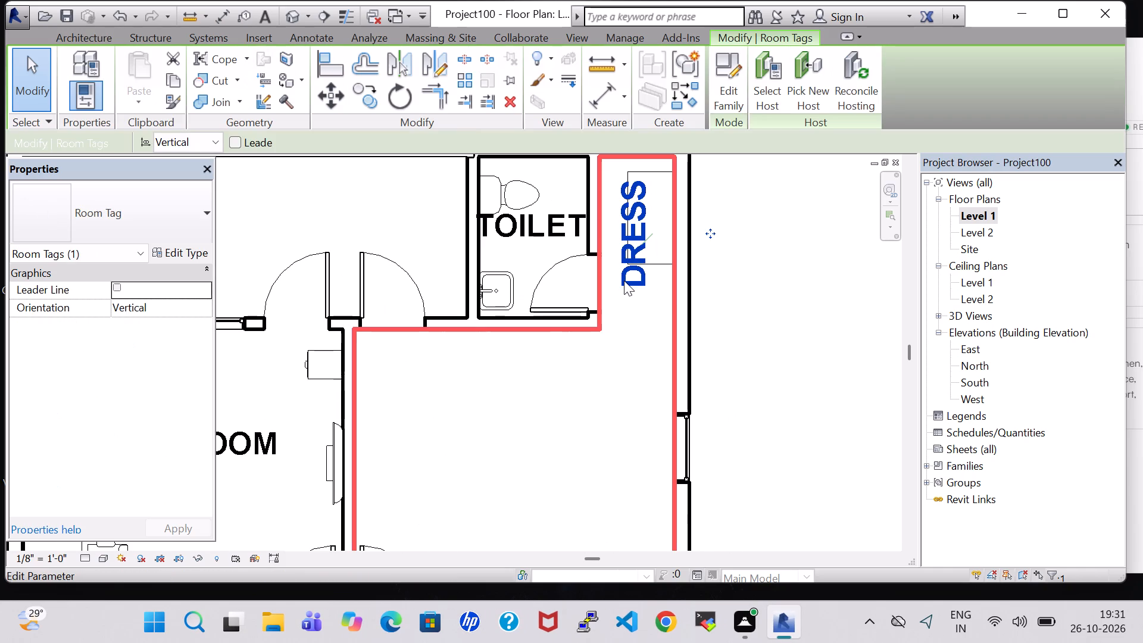
key("Down")
key("Down")
key("Down")
left_click(785, 323)
scroll(597, 355, "down", 1)
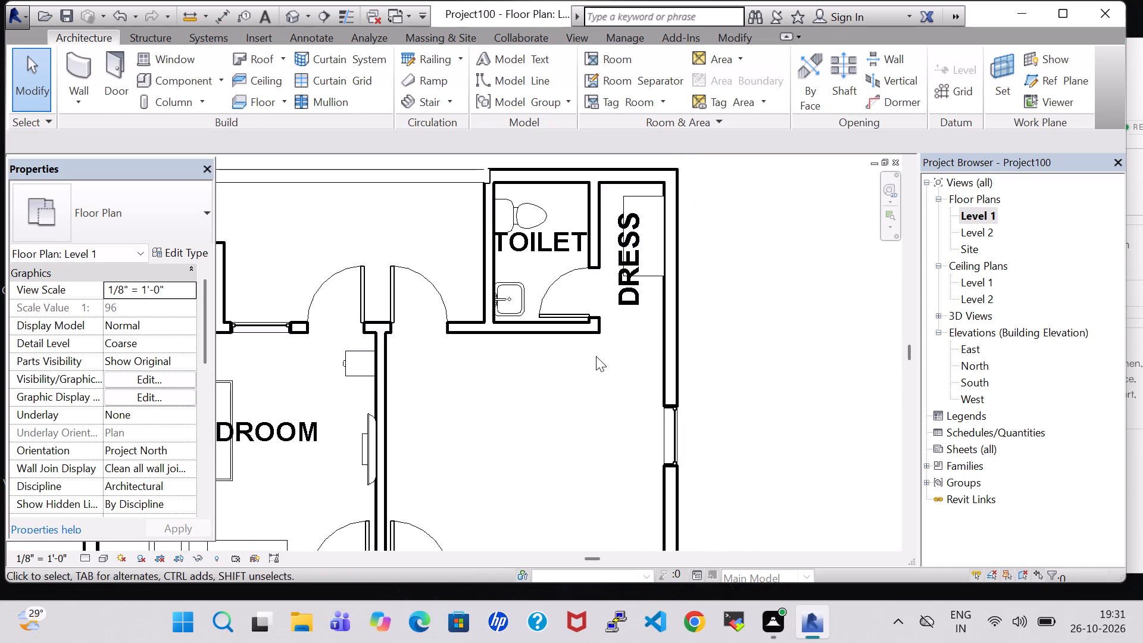
Look through the table families in the US Imperial Furniture library, previewing Table-Rectangular among others, without loading any.
scroll(596, 356, "down", 2)
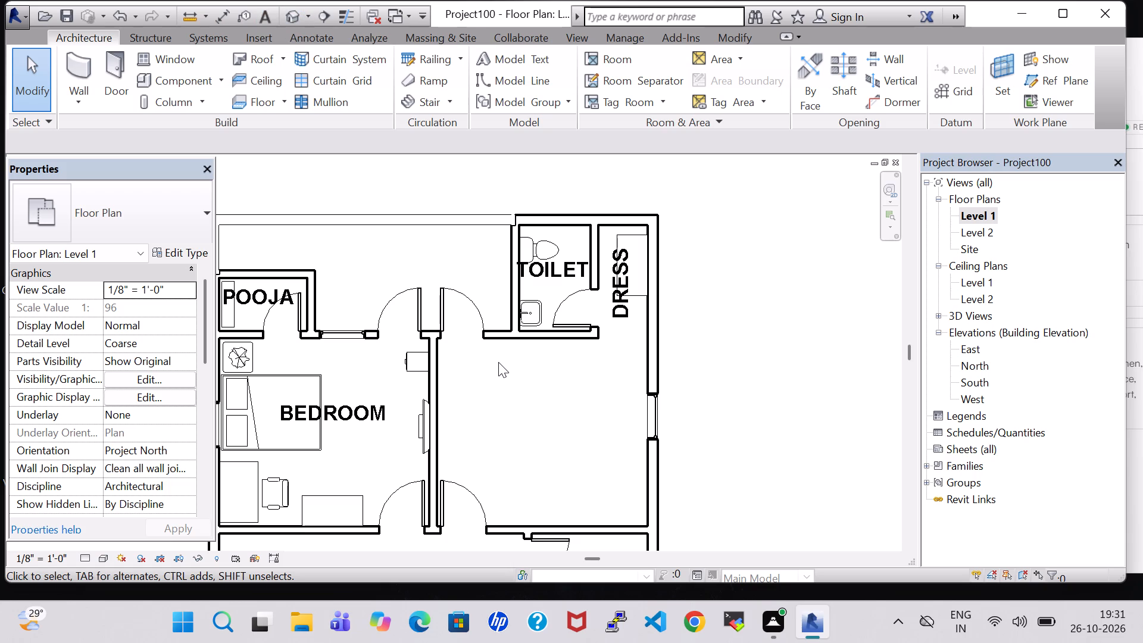
scroll(498, 362, "down", 1)
middle_click_drag(498, 362, 563, 339)
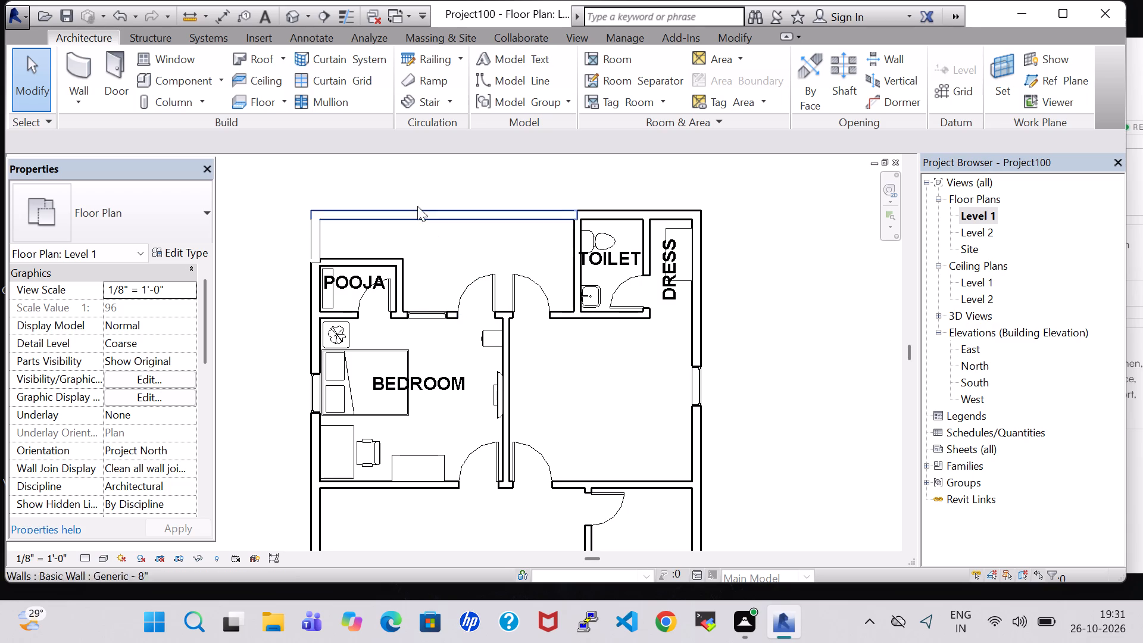
left_click(192, 85)
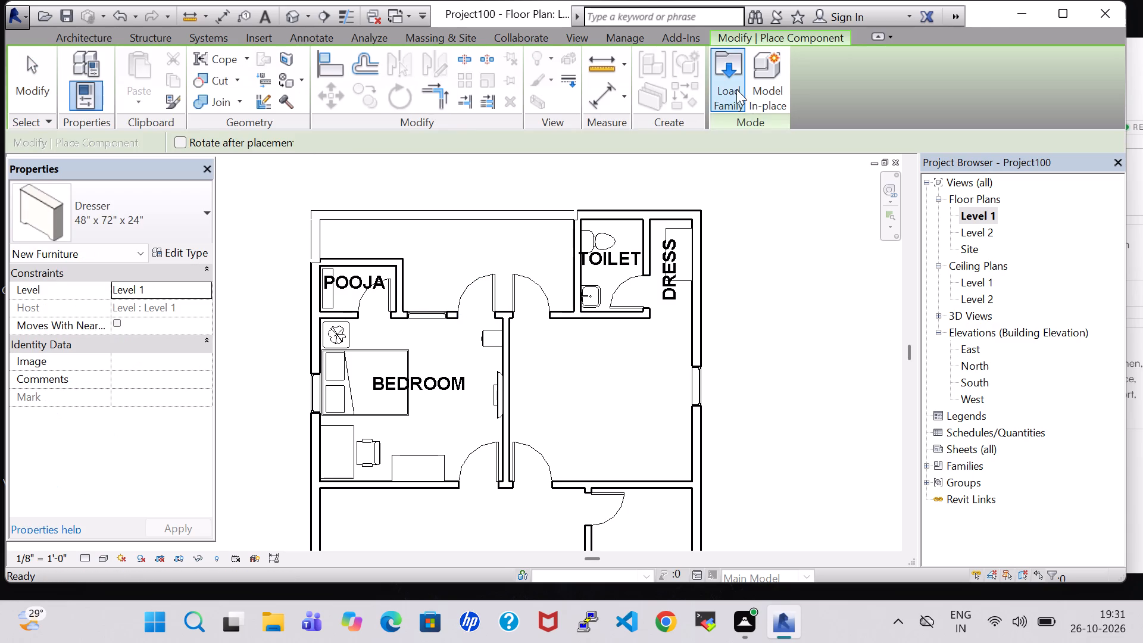
left_click(736, 89)
scroll(681, 386, "down", 1)
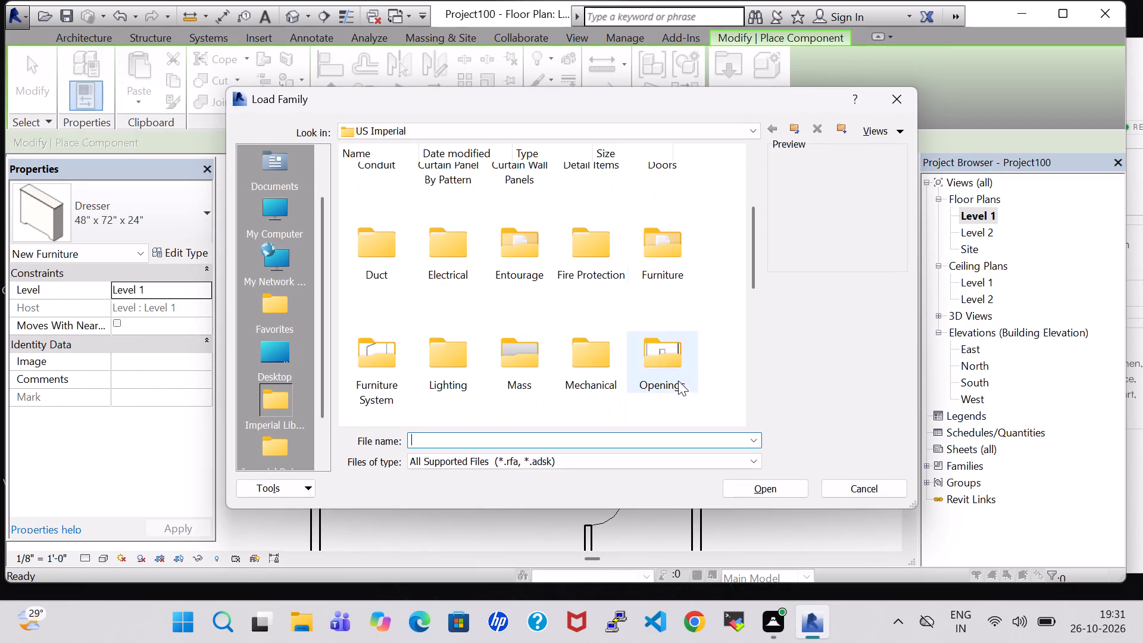
double_click(654, 269)
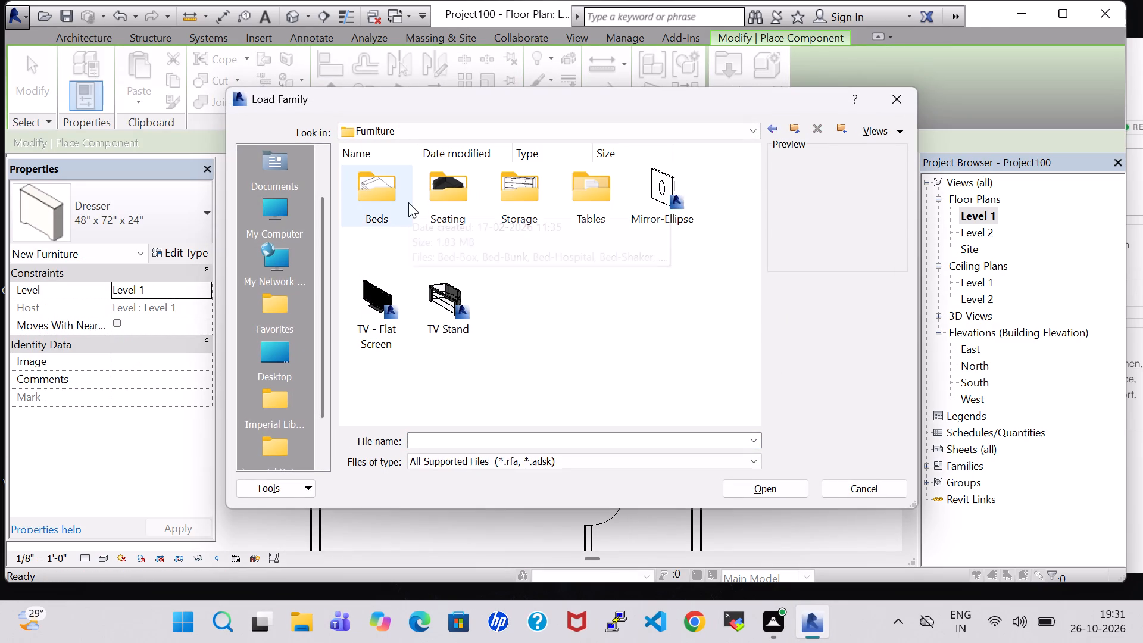
double_click(603, 205)
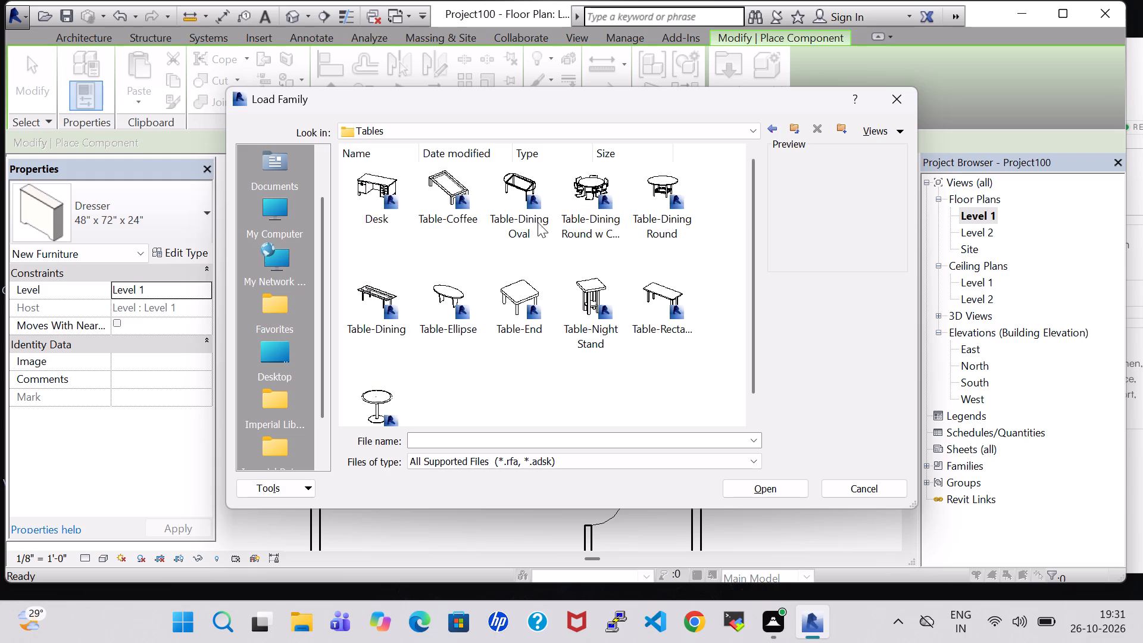
left_click(668, 297)
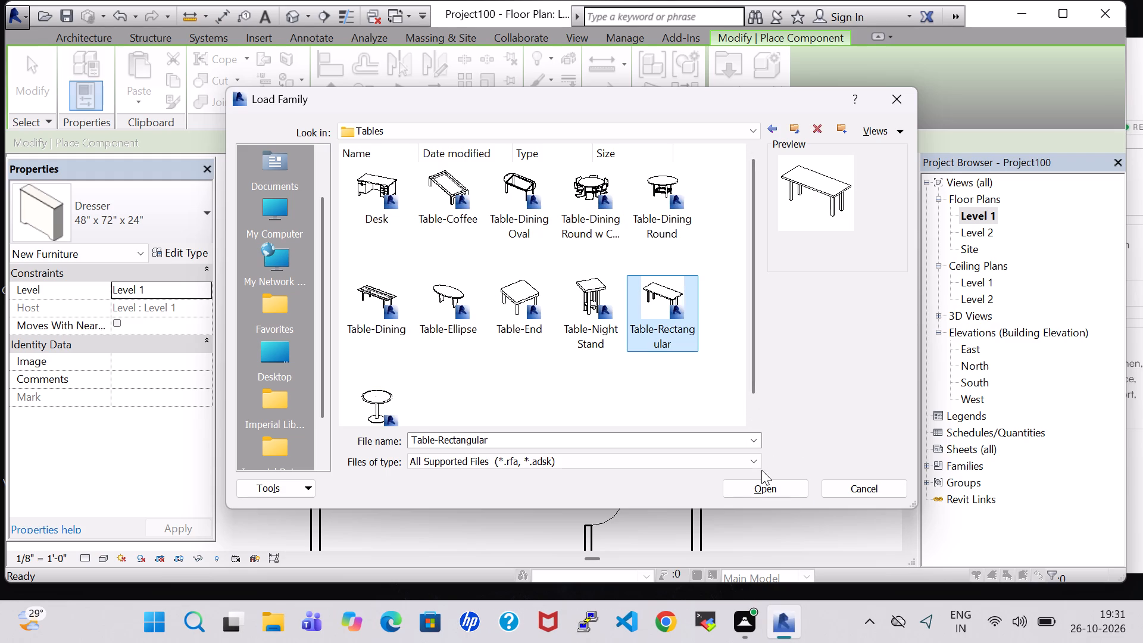
left_click(648, 191)
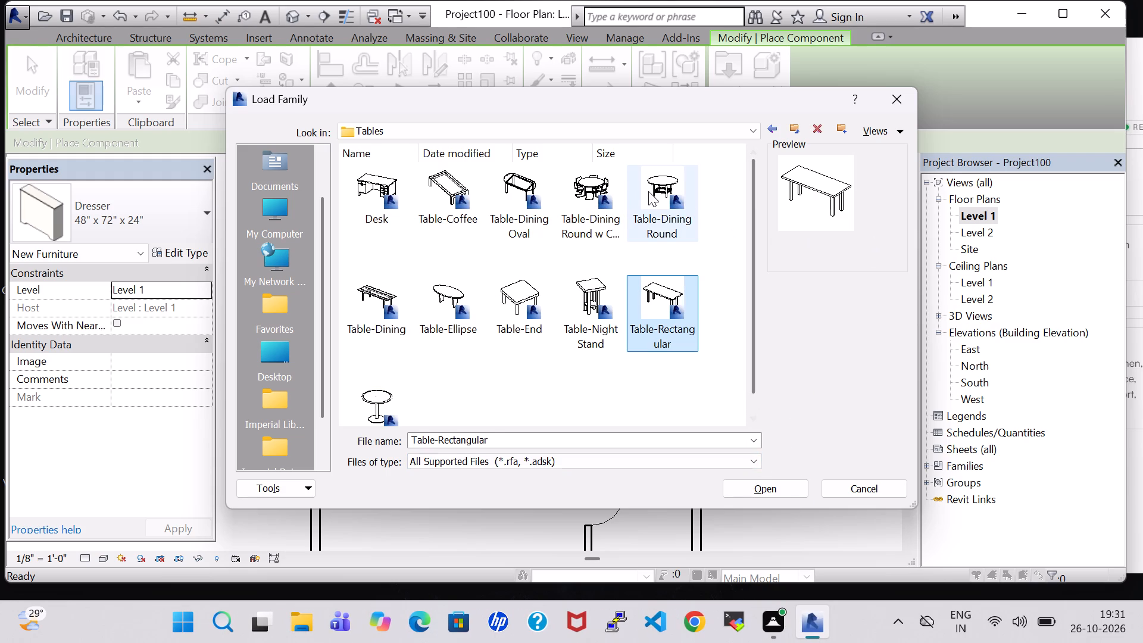
left_click(435, 183)
left_click(366, 177)
left_click(376, 271)
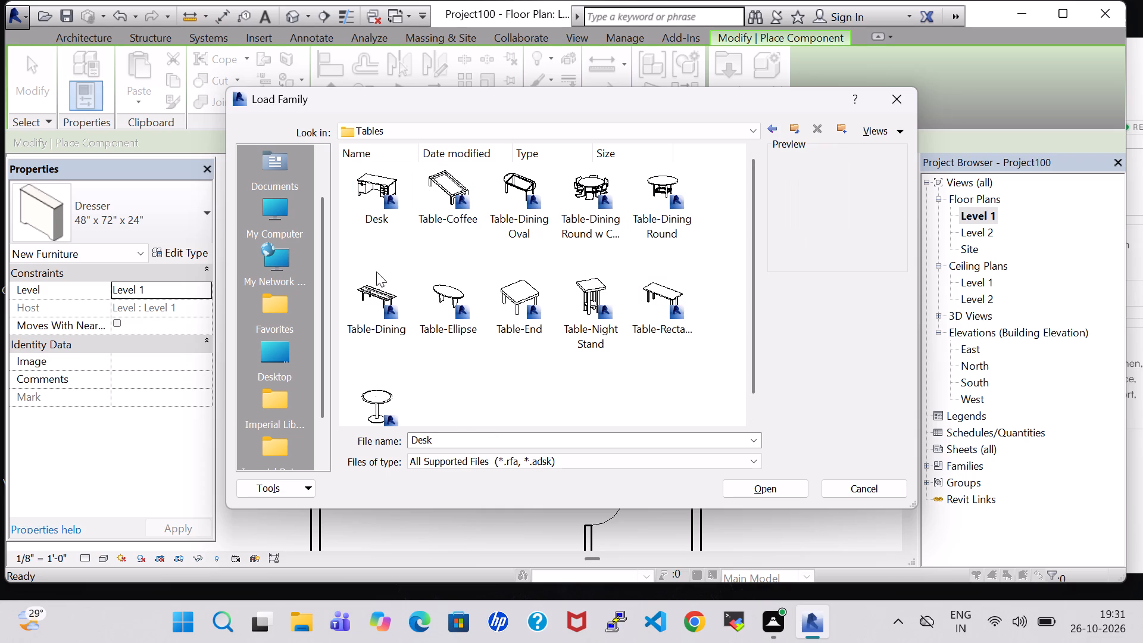
left_click(447, 297)
left_click(532, 297)
left_click(599, 290)
left_click(676, 297)
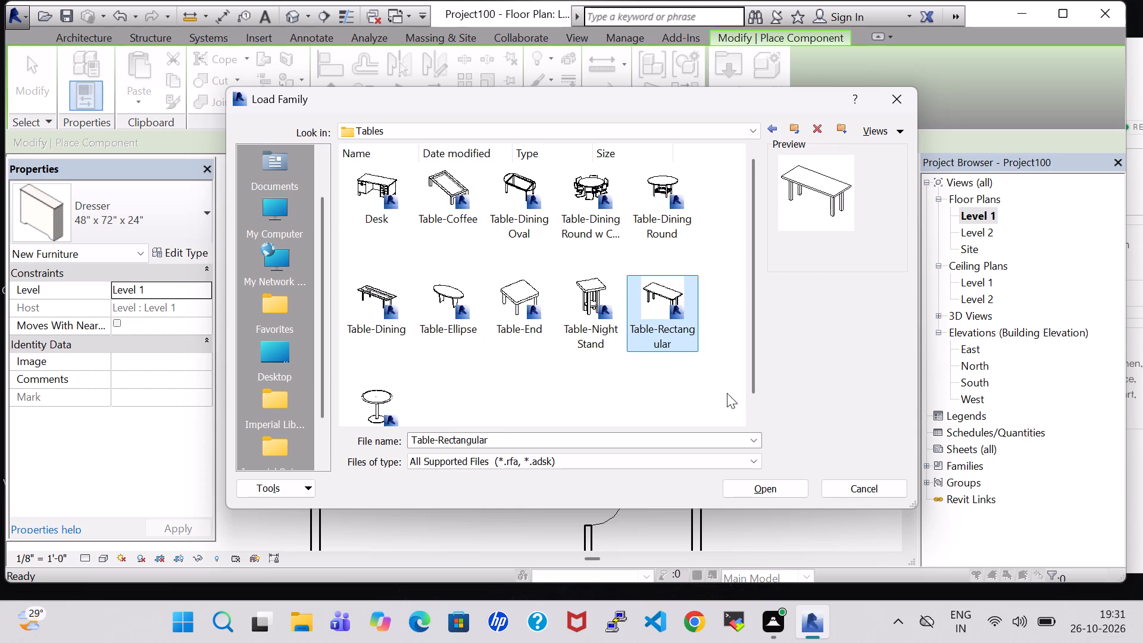
left_click(895, 101)
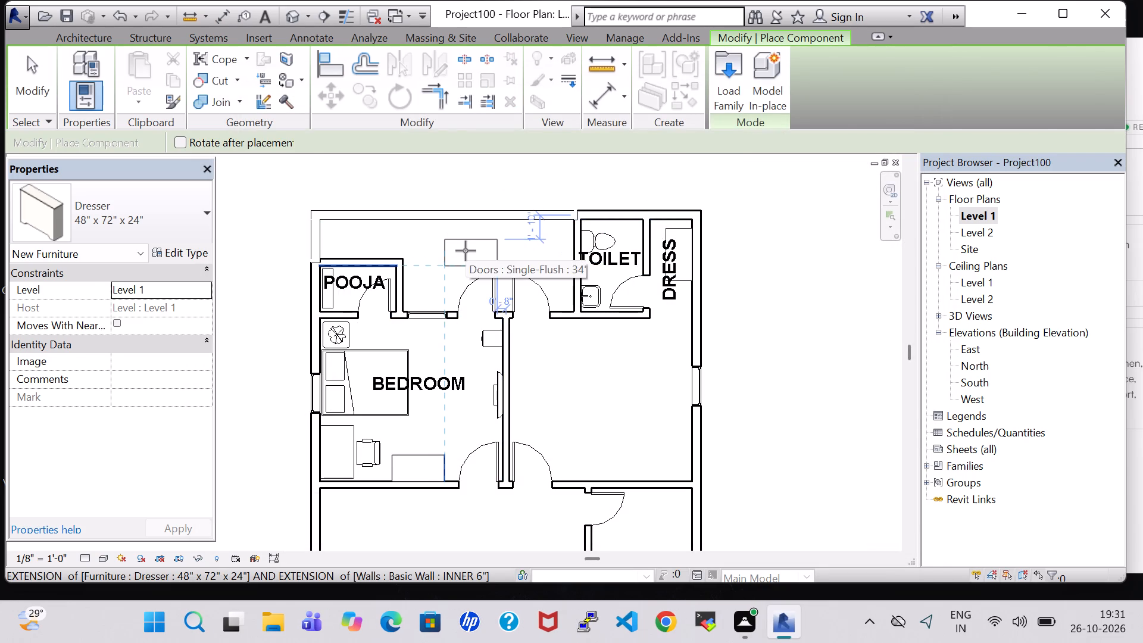
key("Escape")
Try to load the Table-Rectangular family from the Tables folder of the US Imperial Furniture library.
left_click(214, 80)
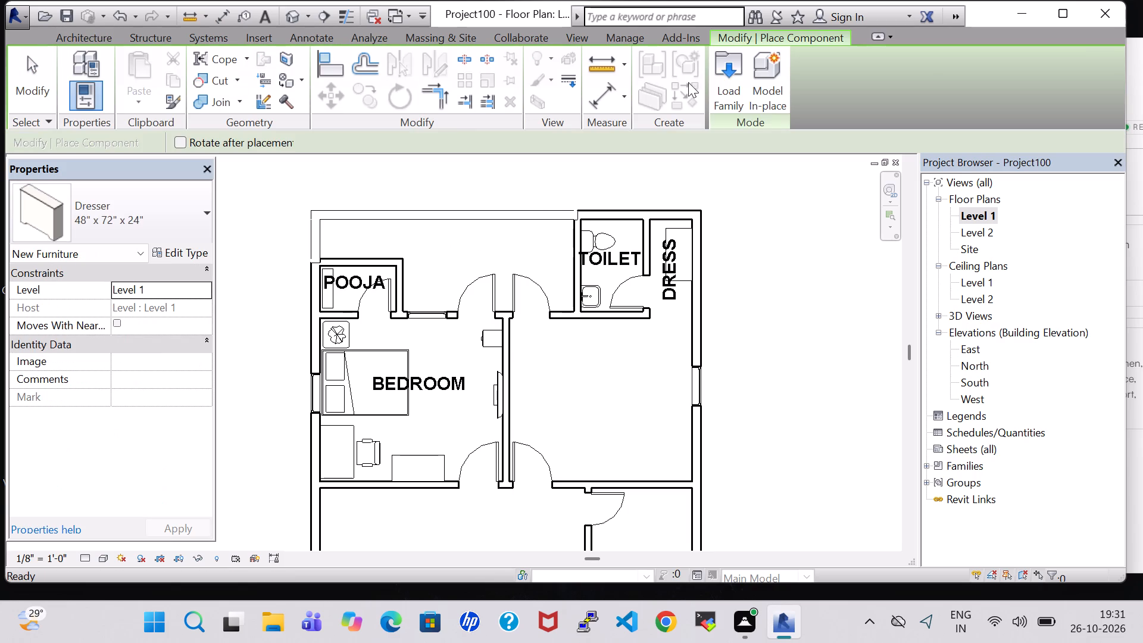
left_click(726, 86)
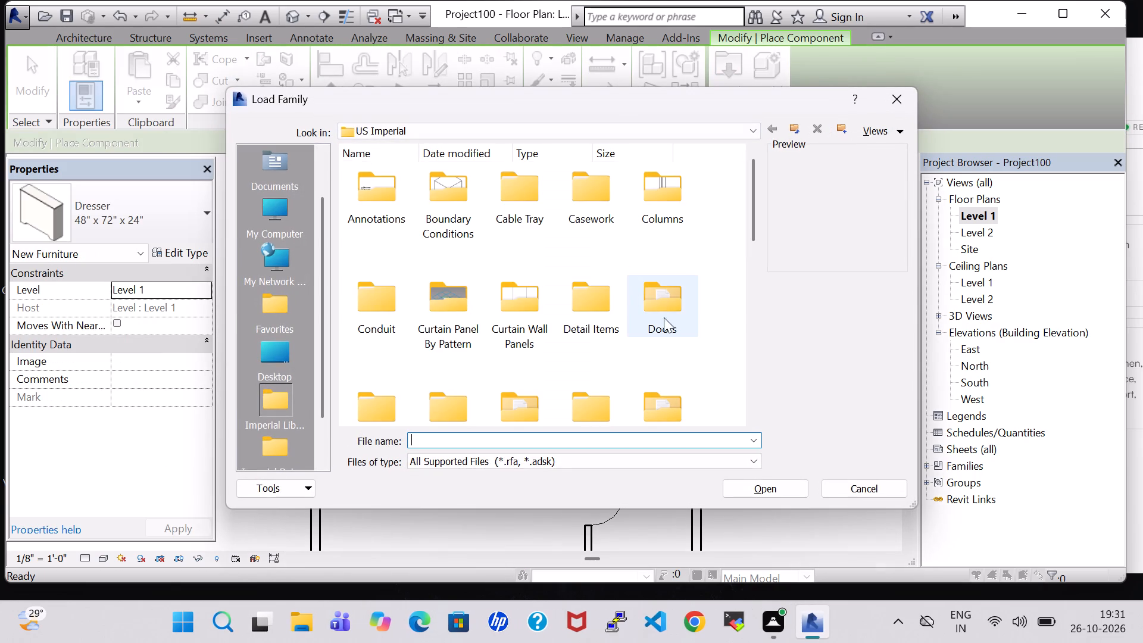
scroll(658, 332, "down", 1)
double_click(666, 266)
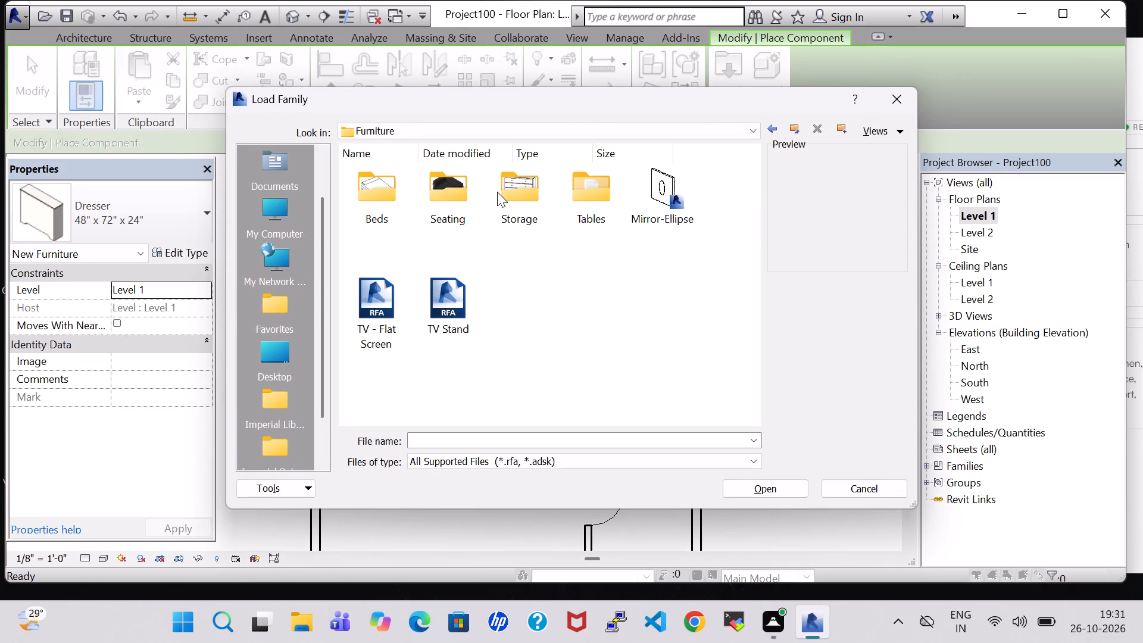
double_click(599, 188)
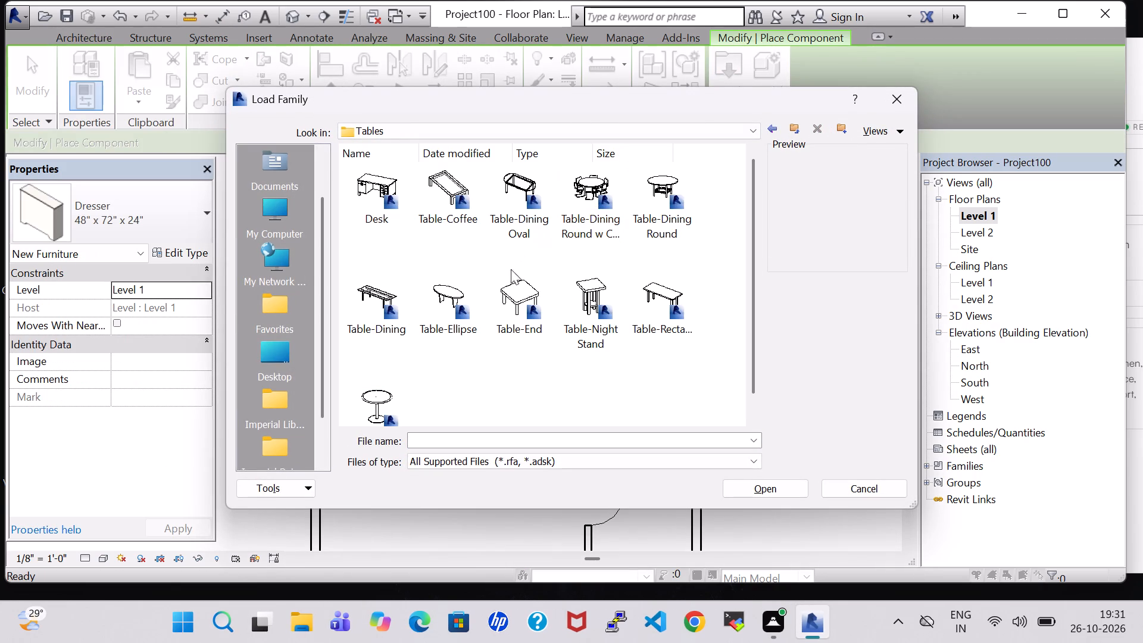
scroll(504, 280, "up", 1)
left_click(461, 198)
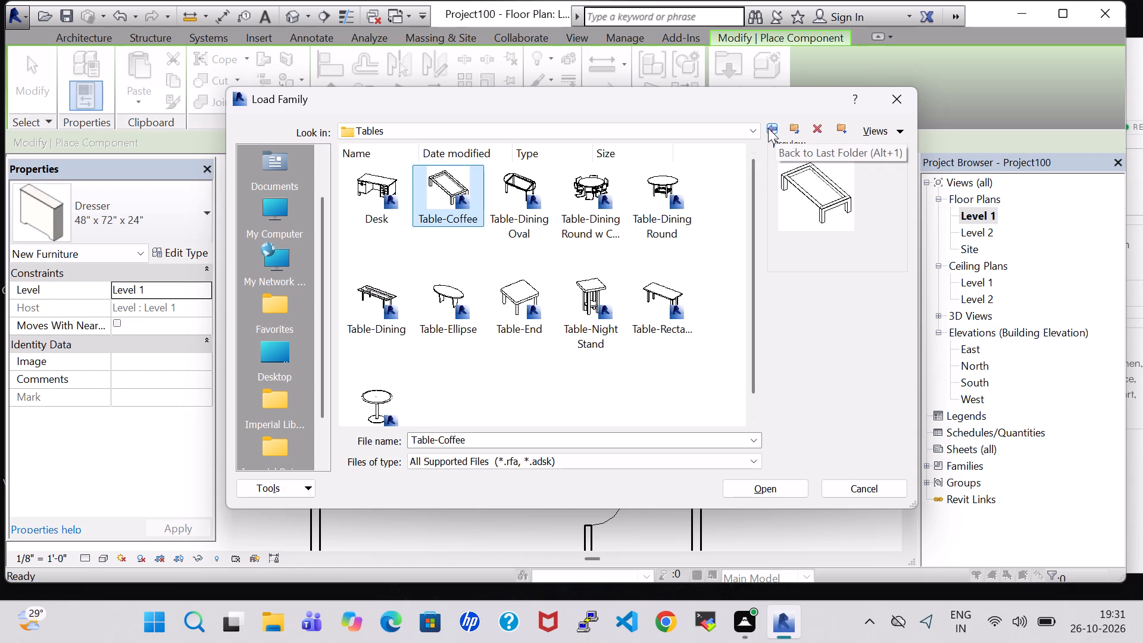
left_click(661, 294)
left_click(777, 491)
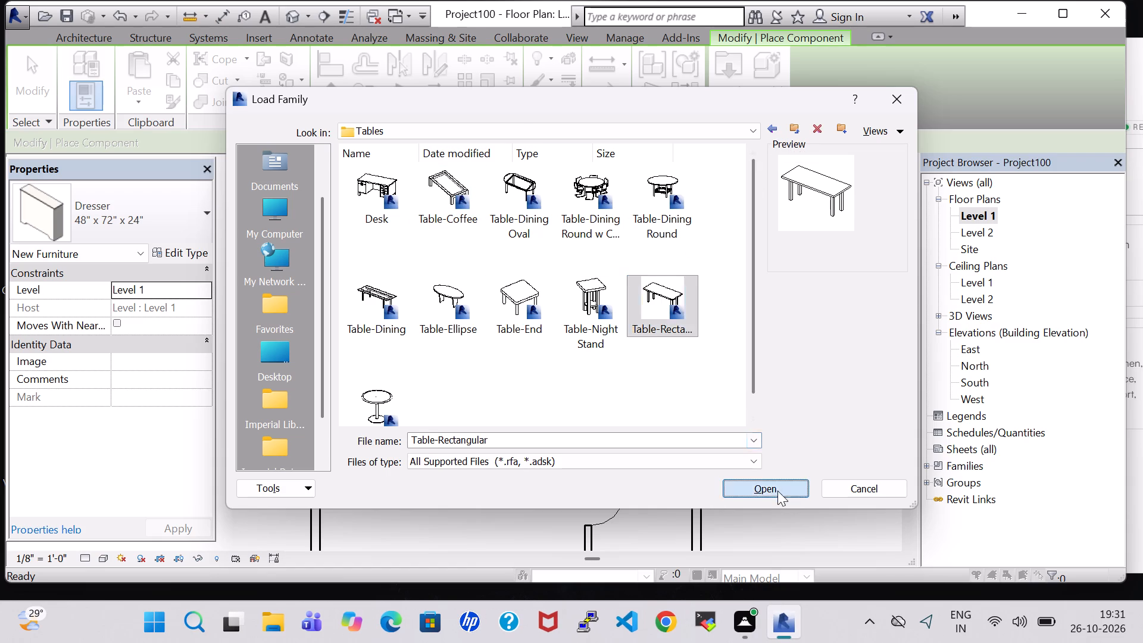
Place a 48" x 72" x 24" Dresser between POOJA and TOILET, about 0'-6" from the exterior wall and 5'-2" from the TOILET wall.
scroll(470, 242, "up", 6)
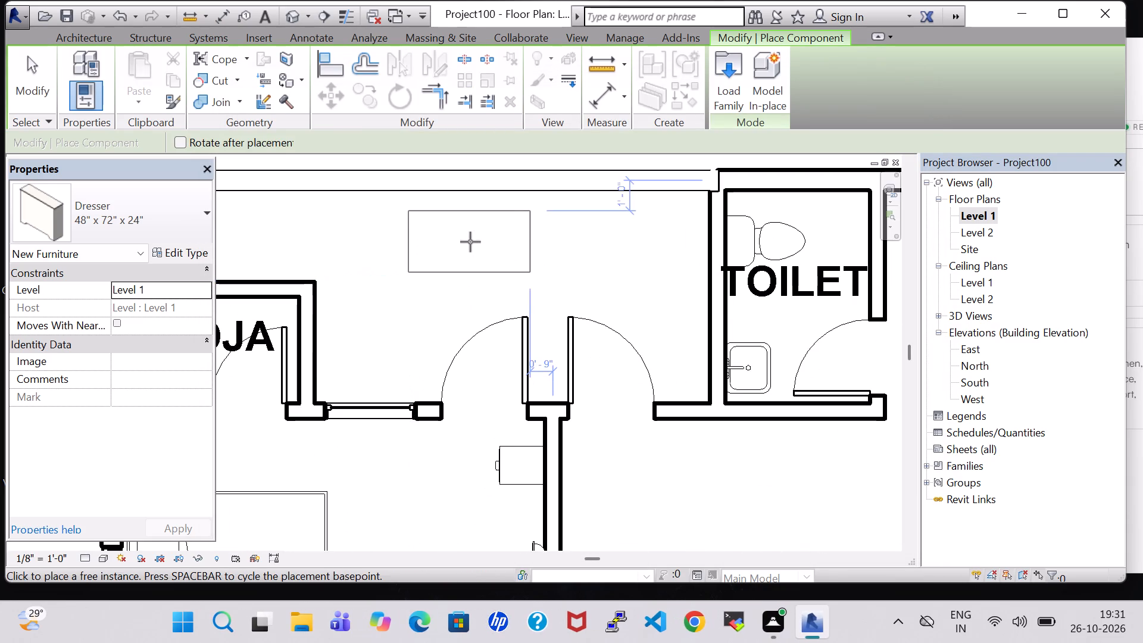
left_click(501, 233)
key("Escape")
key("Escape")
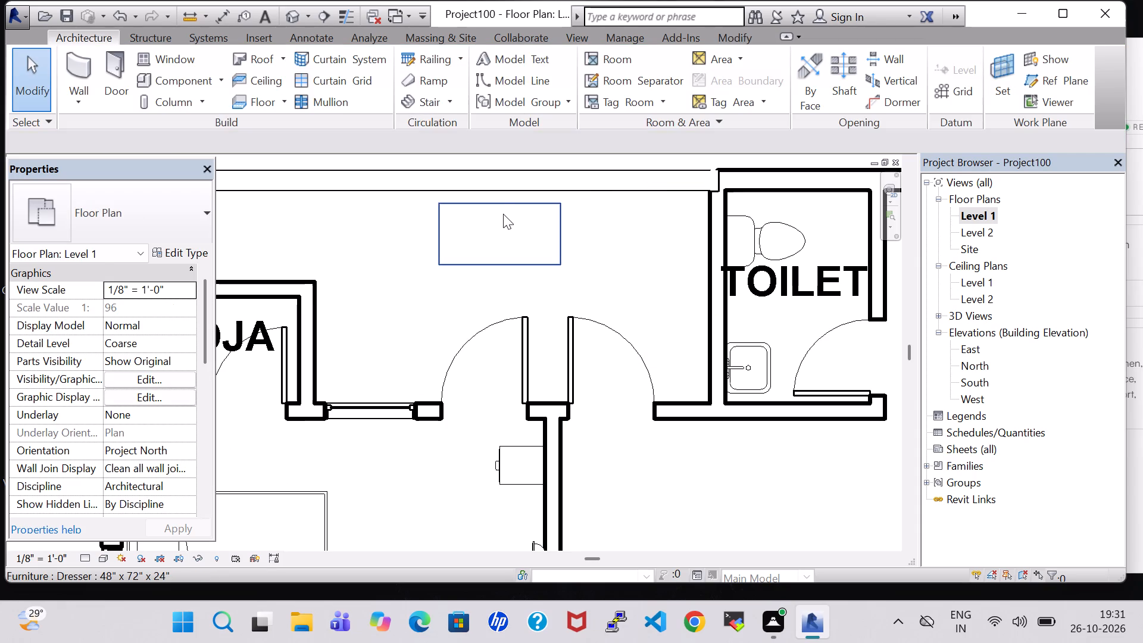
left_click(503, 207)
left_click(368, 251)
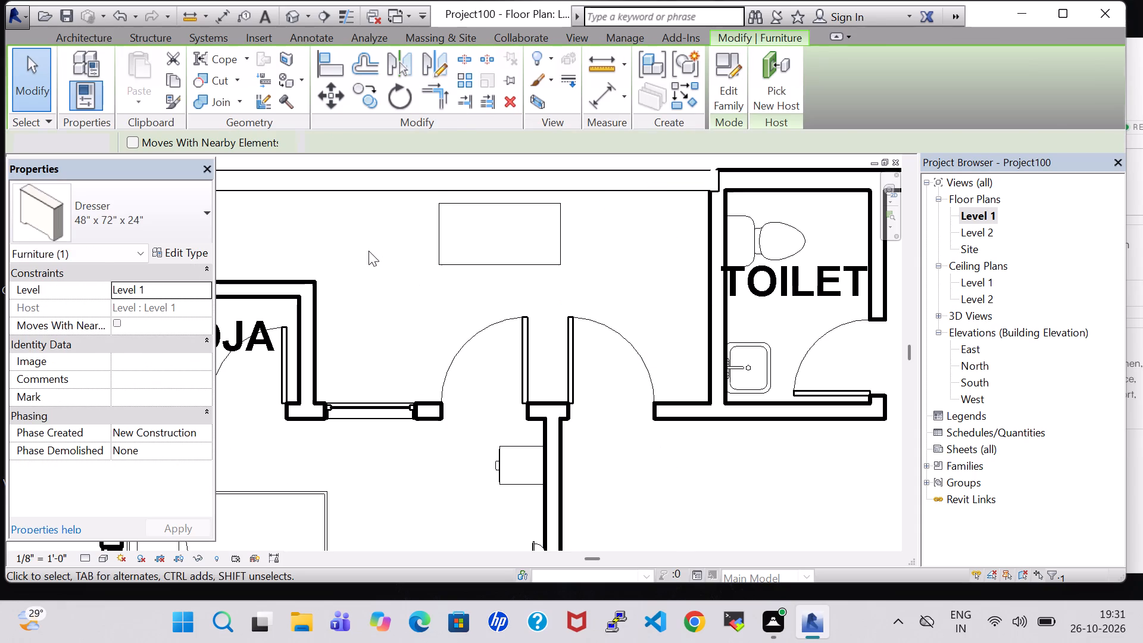
Look through the US Imperial family library folders for a suitable component, checking Doors and Detail Items among others.
left_click(166, 90)
left_click(177, 79)
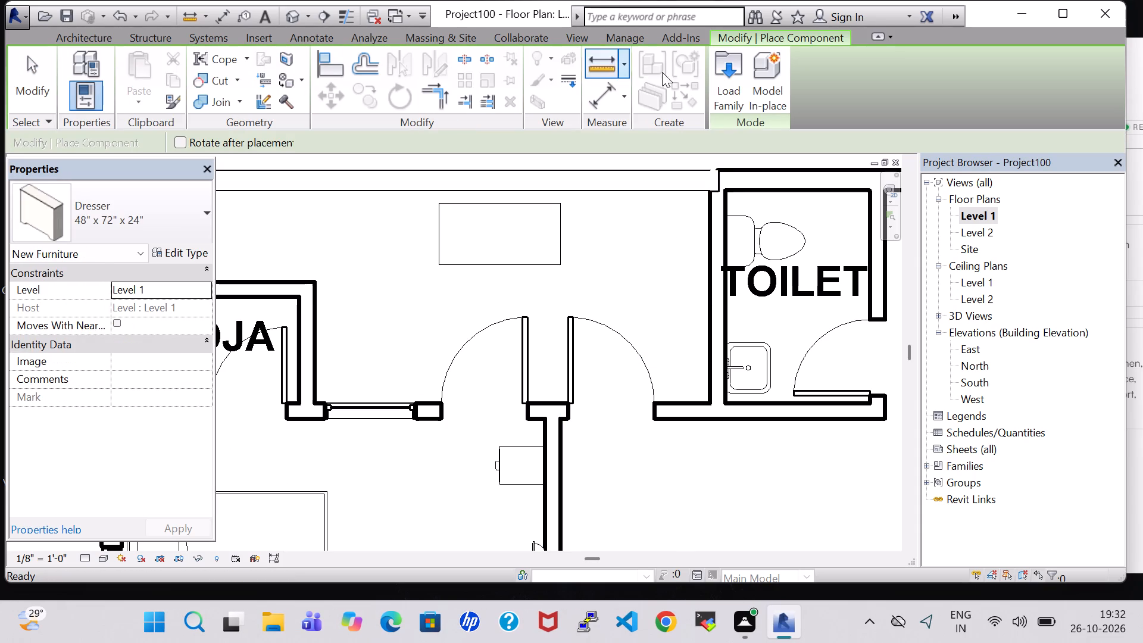
left_click(722, 86)
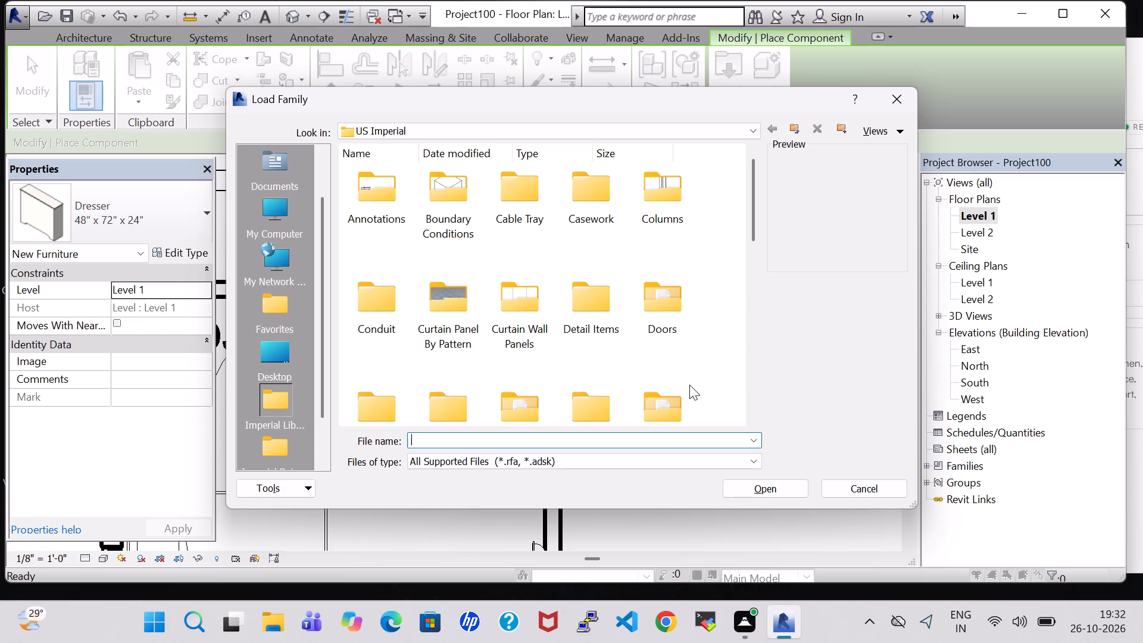
scroll(652, 369, "down", 2)
scroll(655, 223, "up", 1)
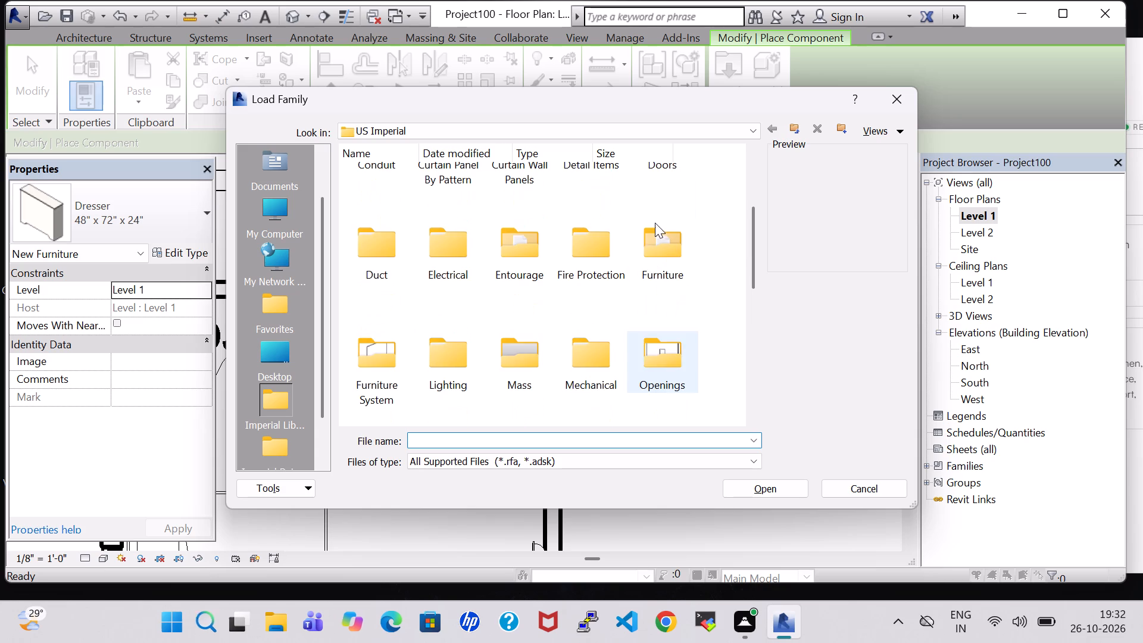
scroll(639, 332, "up", 1)
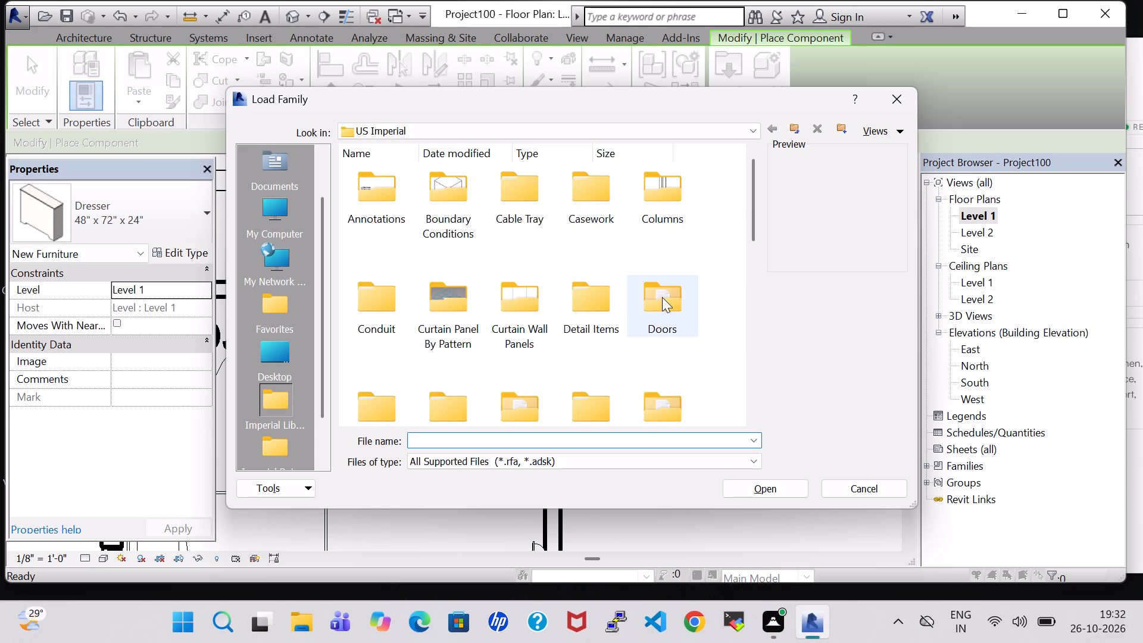
double_click(662, 297)
double_click(767, 128)
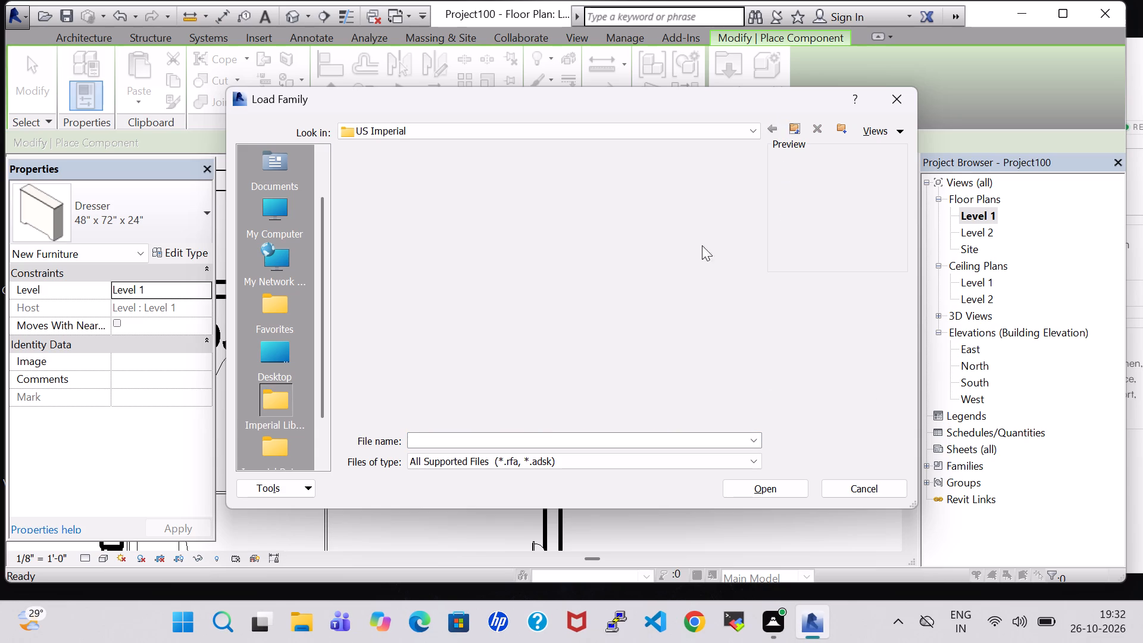
scroll(679, 285, "down", 1)
scroll(605, 287, "down", 1)
scroll(605, 287, "up", 3)
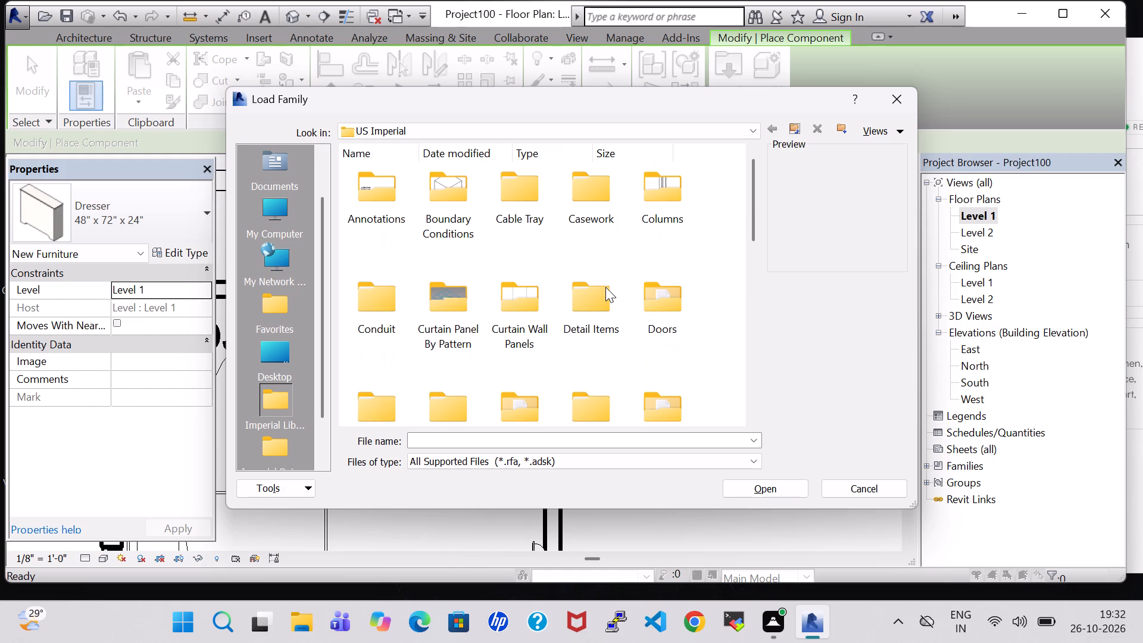
left_click(499, 298)
scroll(499, 301, "down", 2)
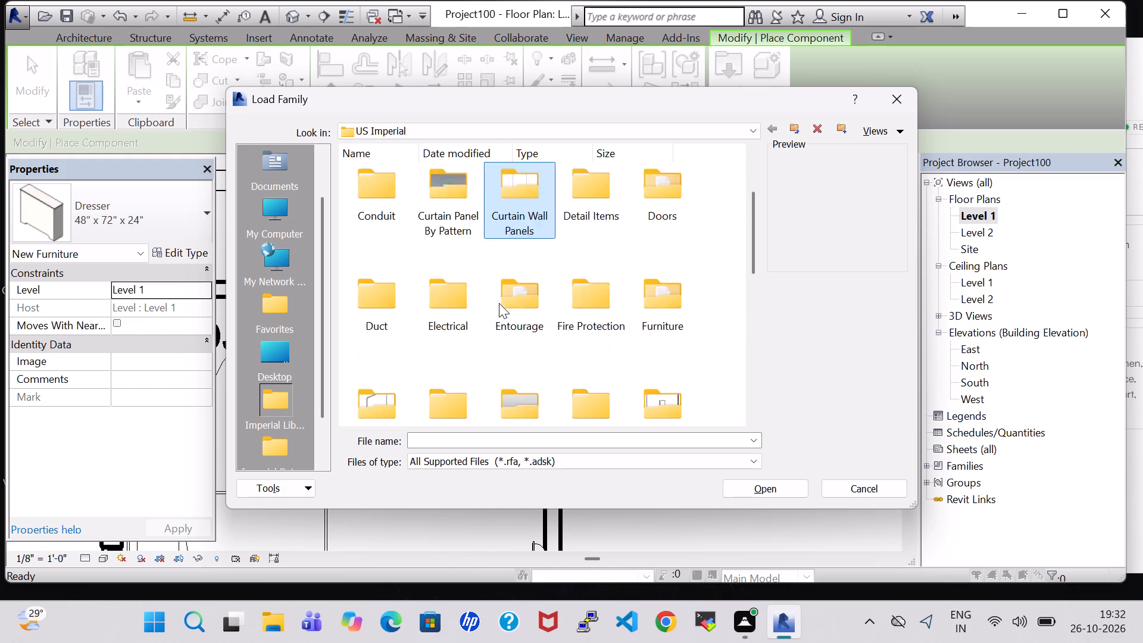
scroll(499, 303, "down", 1)
scroll(502, 299, "up", 1)
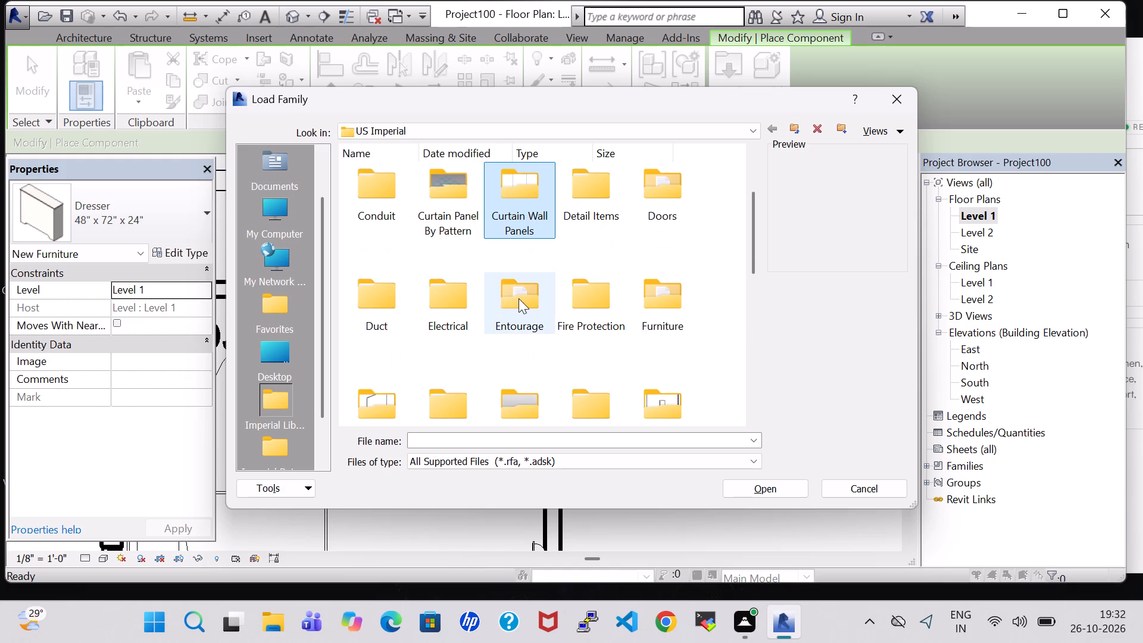
scroll(519, 298, "up", 2)
scroll(519, 299, "down", 2)
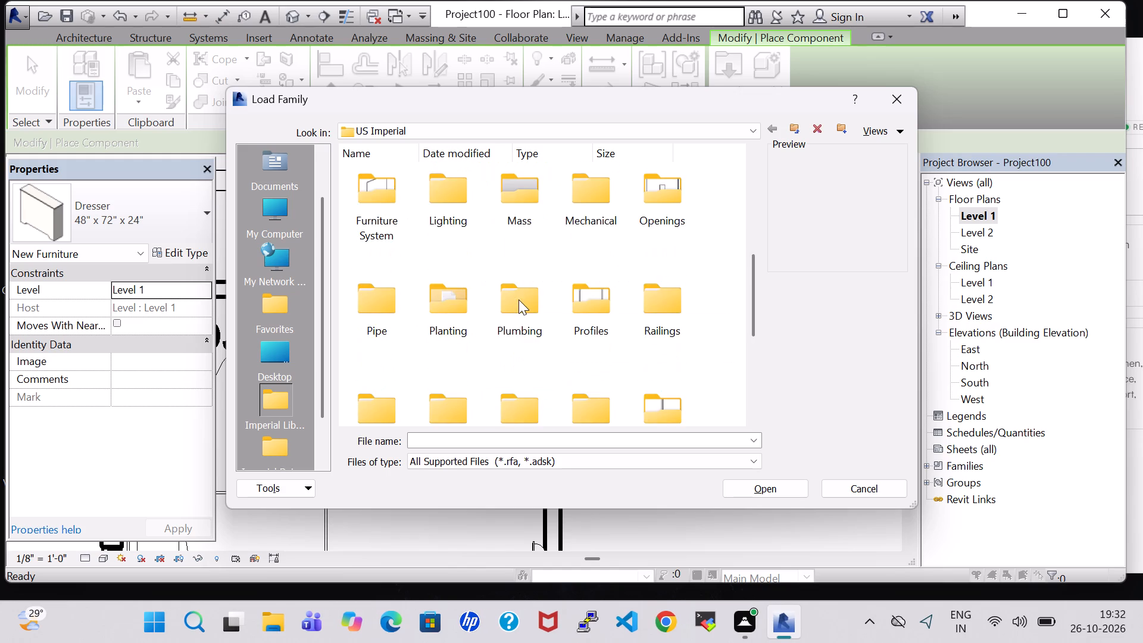
scroll(519, 299, "down", 2)
scroll(526, 289, "up", 3)
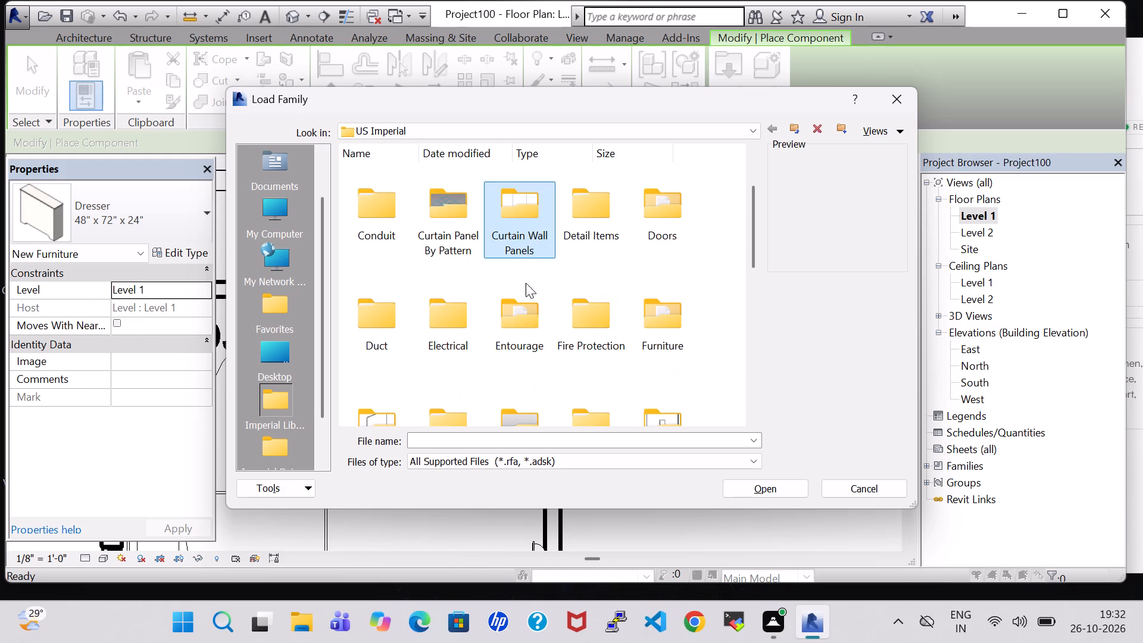
scroll(544, 230, "up", 6)
scroll(544, 230, "down", 1)
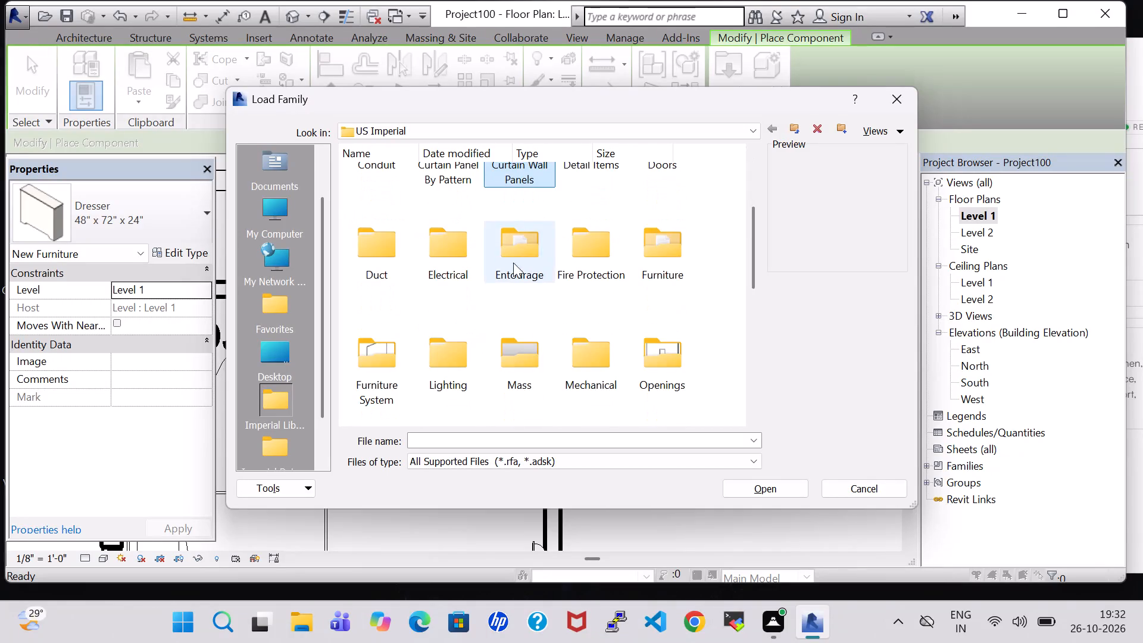
scroll(578, 299, "down", 1)
scroll(585, 290, "up", 1)
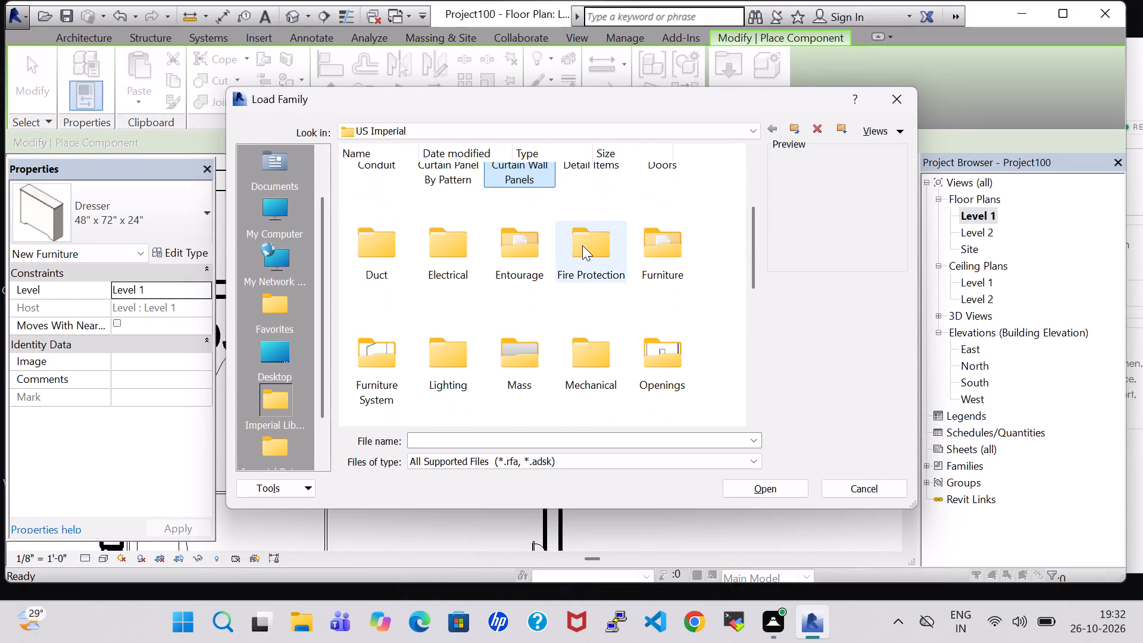
scroll(585, 251, "up", 2)
double_click(588, 294)
left_click(775, 130)
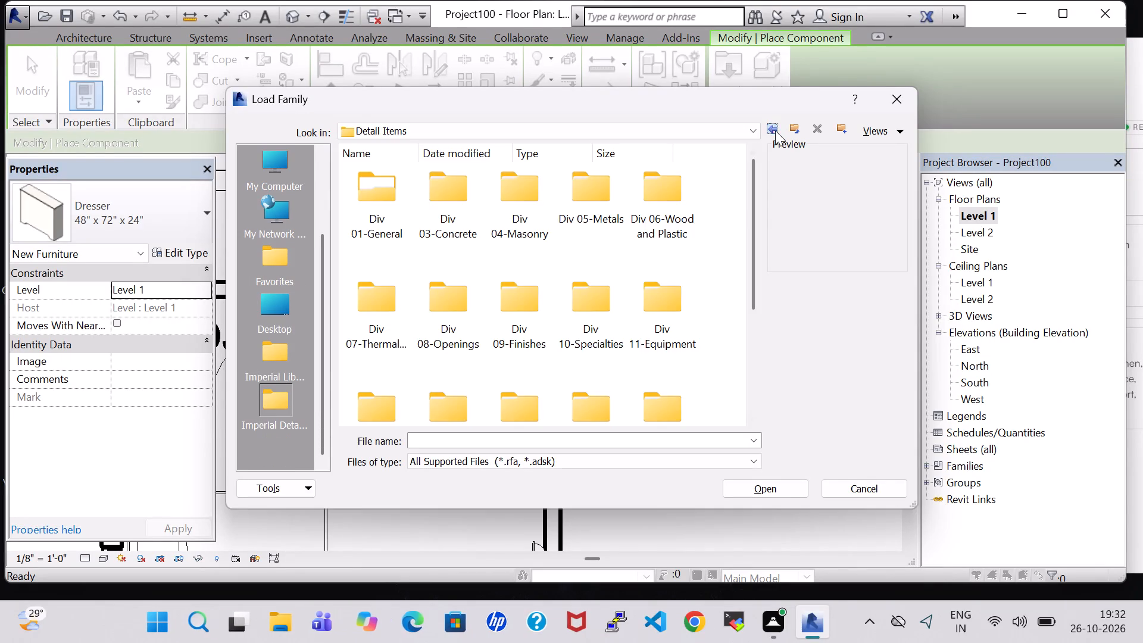
Load the Seating-Auditorium family from the Seating folder of the US Imperial Furniture library.
scroll(676, 327, "down", 1)
double_click(647, 239)
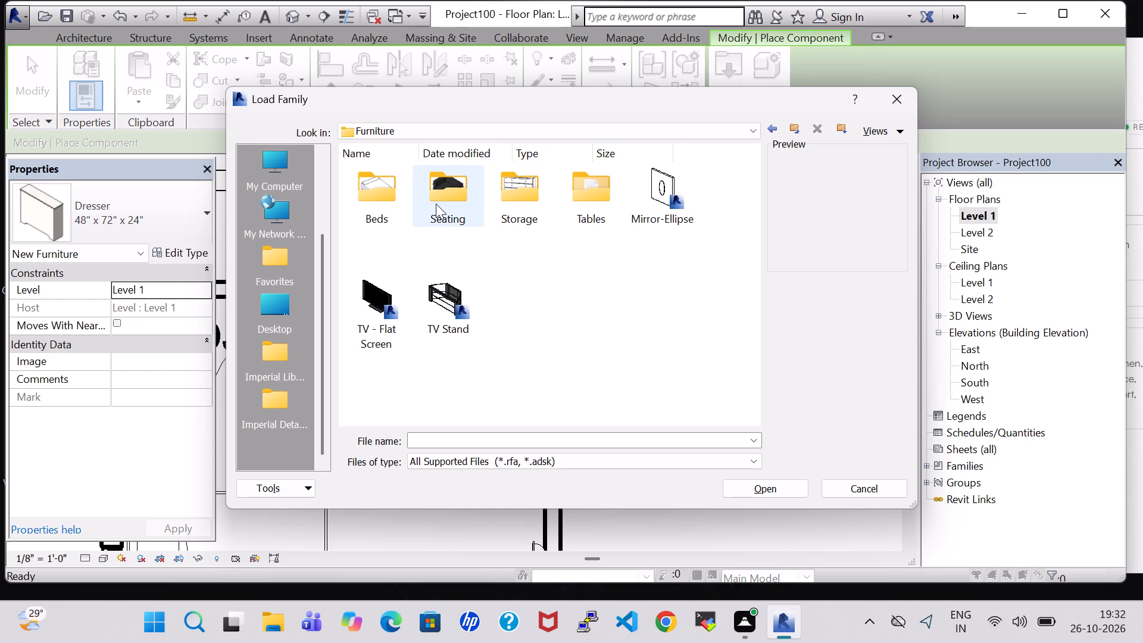
double_click(436, 204)
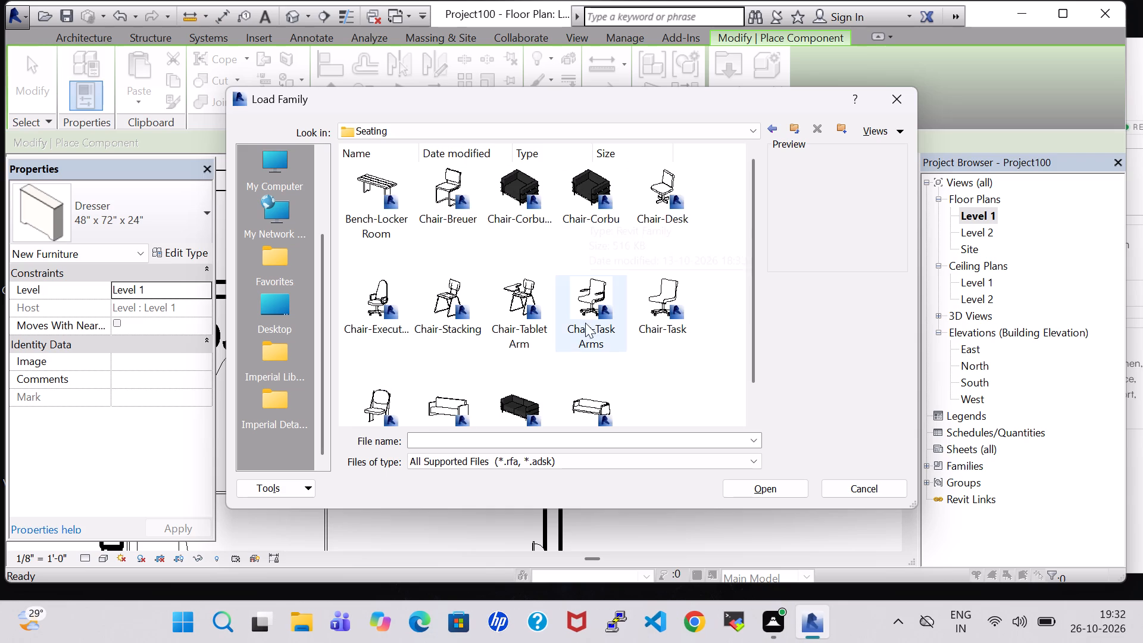
left_click(398, 386)
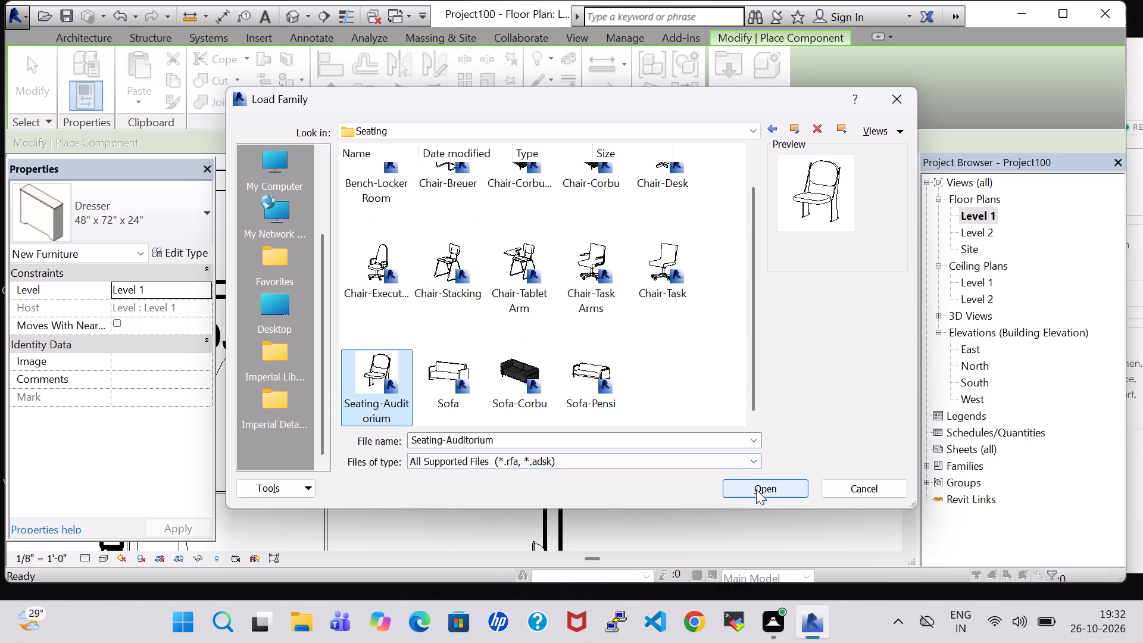
left_click(756, 489)
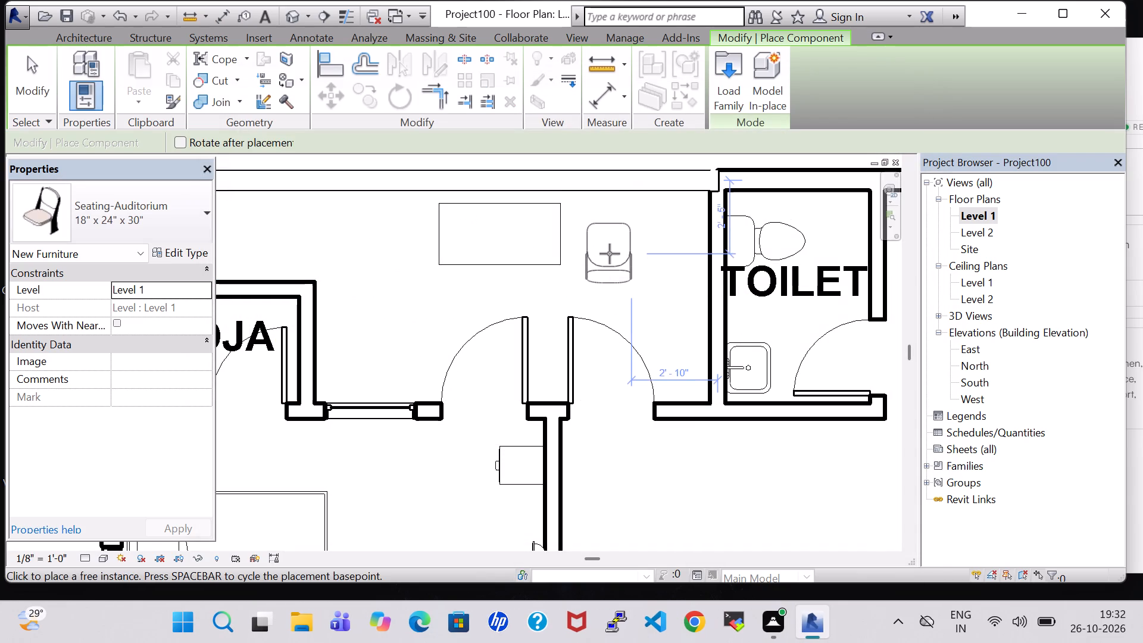
Place an 18" x 24" x 30" Seating-Auditorium chair on the TOILET side of the new dresser, rotated a quarter turn to face it.
key("space")
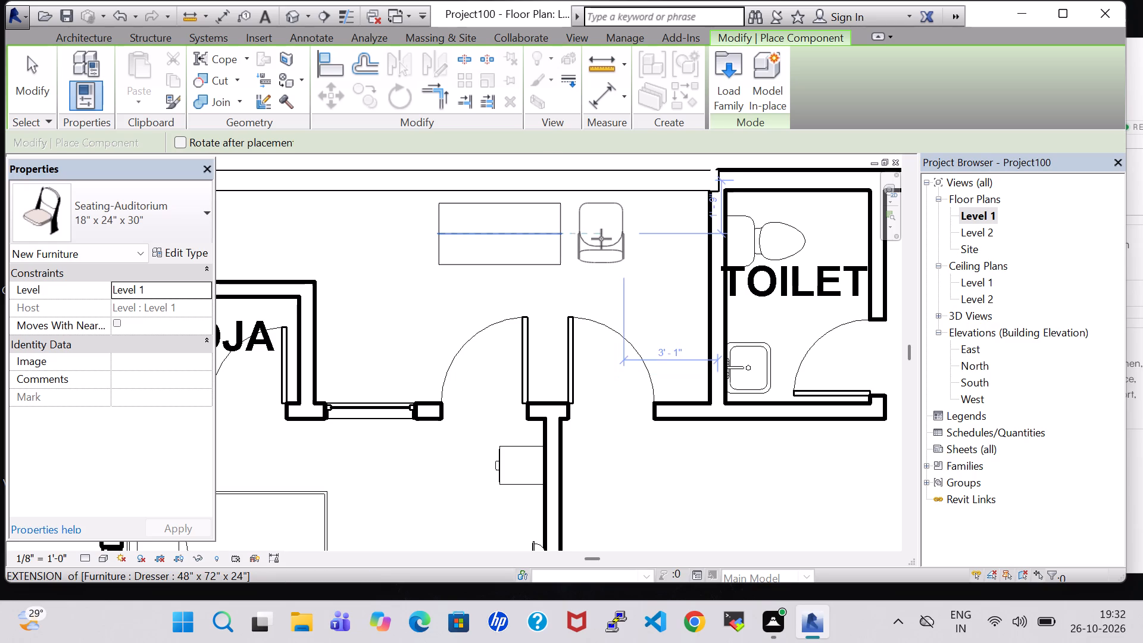
left_click(598, 236)
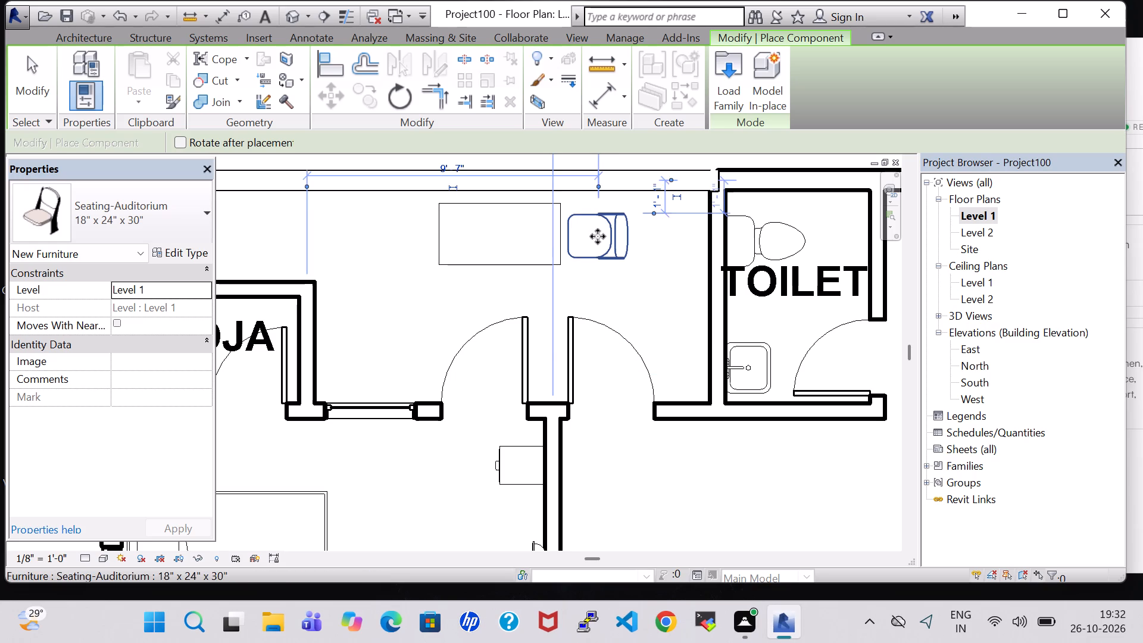
key("Escape")
key("Escape")
left_click(574, 242)
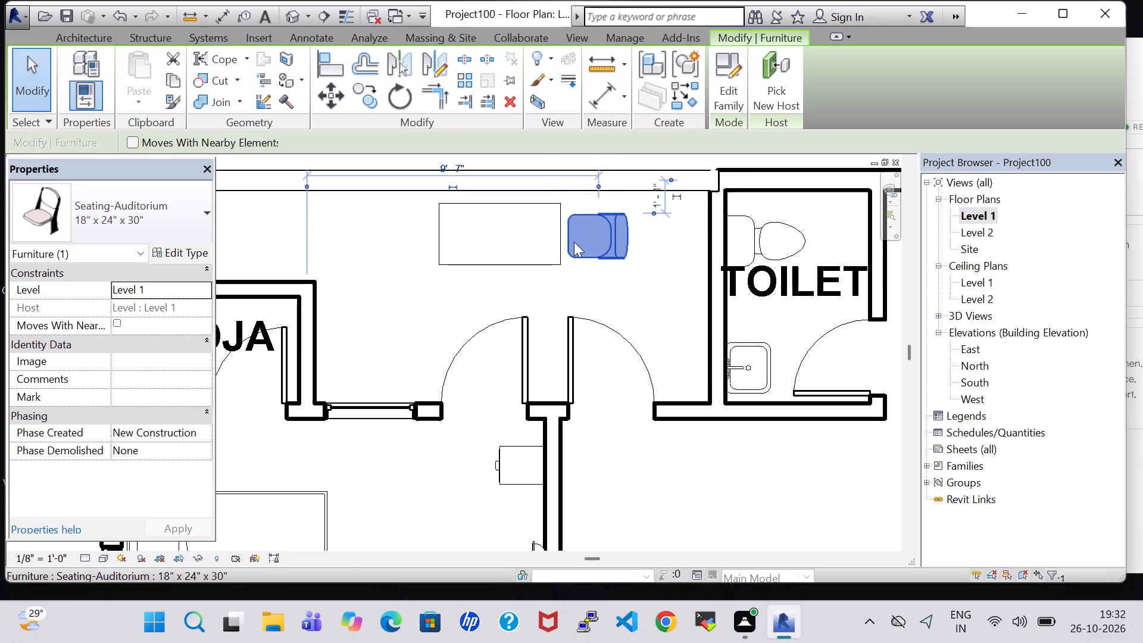
key("Escape")
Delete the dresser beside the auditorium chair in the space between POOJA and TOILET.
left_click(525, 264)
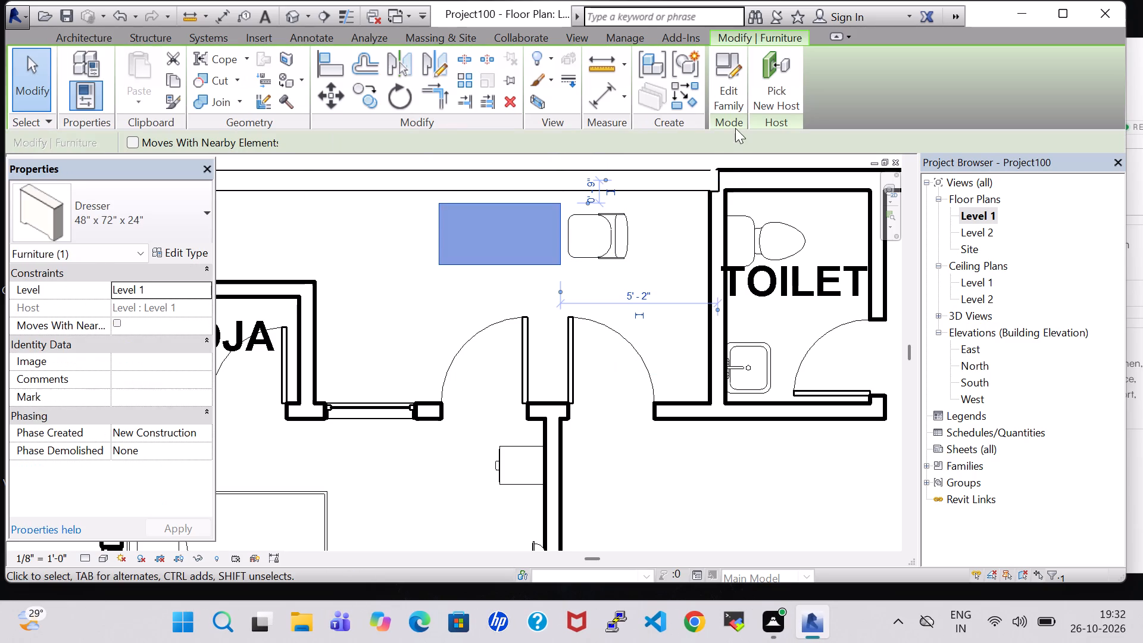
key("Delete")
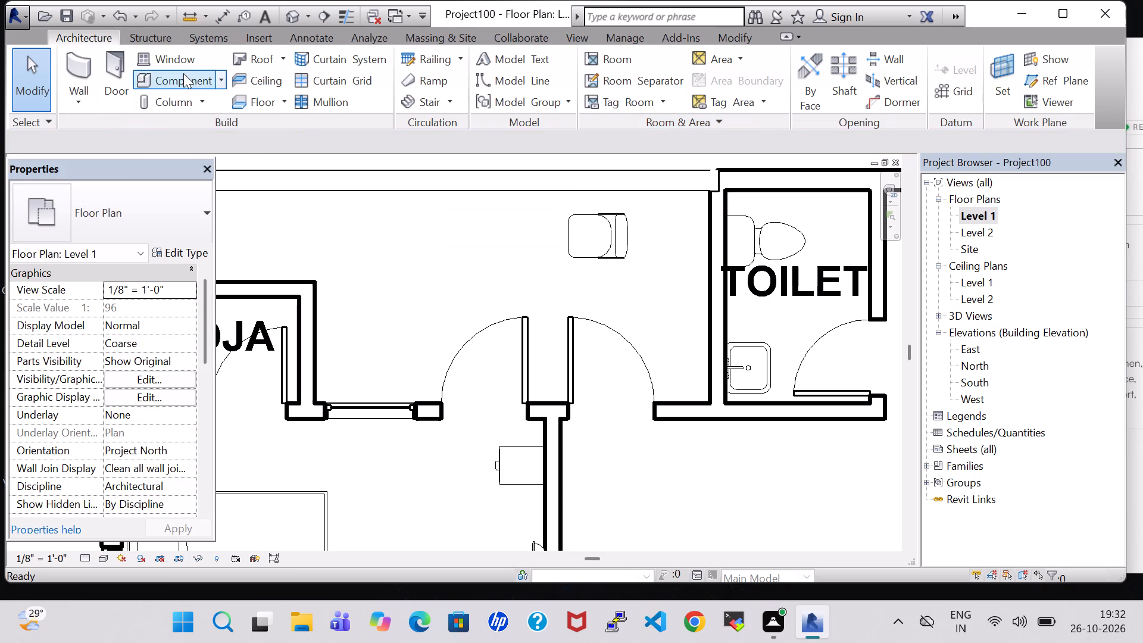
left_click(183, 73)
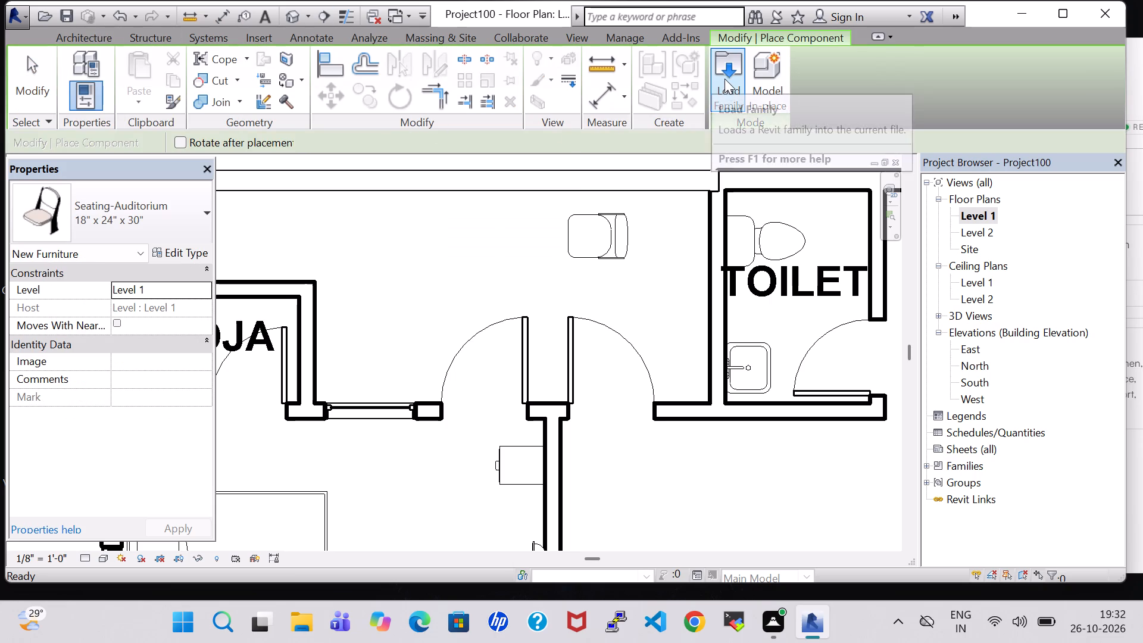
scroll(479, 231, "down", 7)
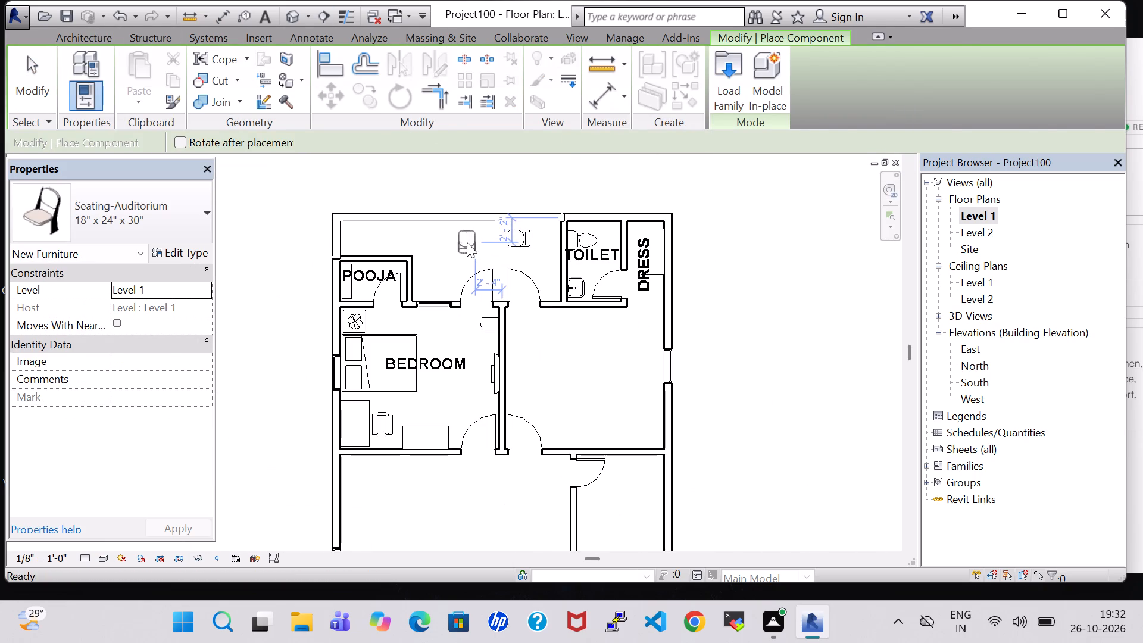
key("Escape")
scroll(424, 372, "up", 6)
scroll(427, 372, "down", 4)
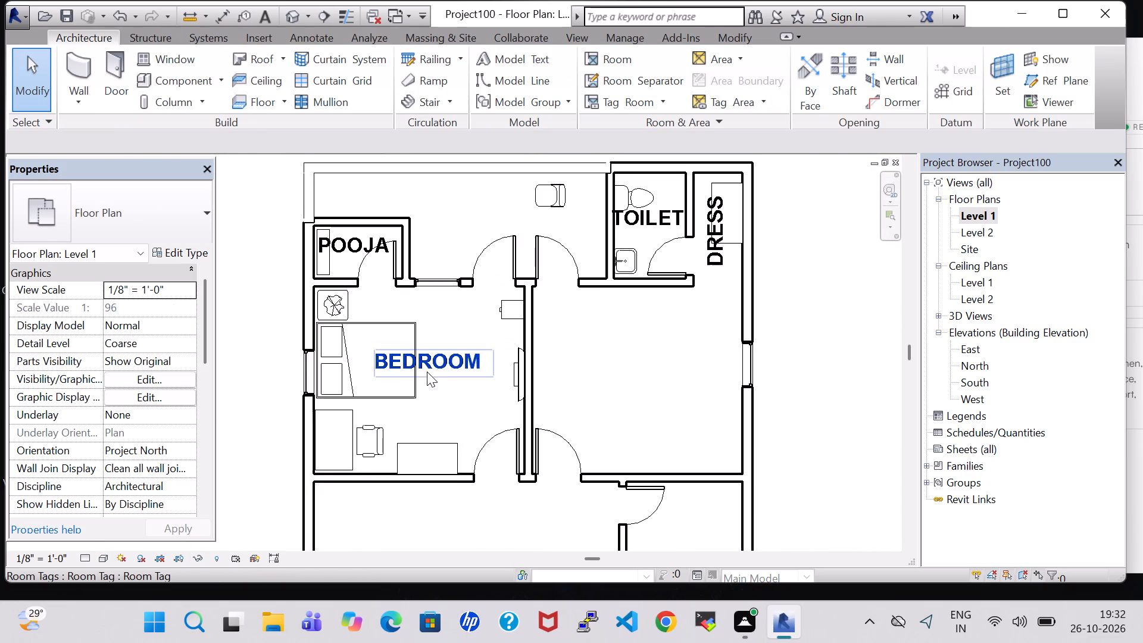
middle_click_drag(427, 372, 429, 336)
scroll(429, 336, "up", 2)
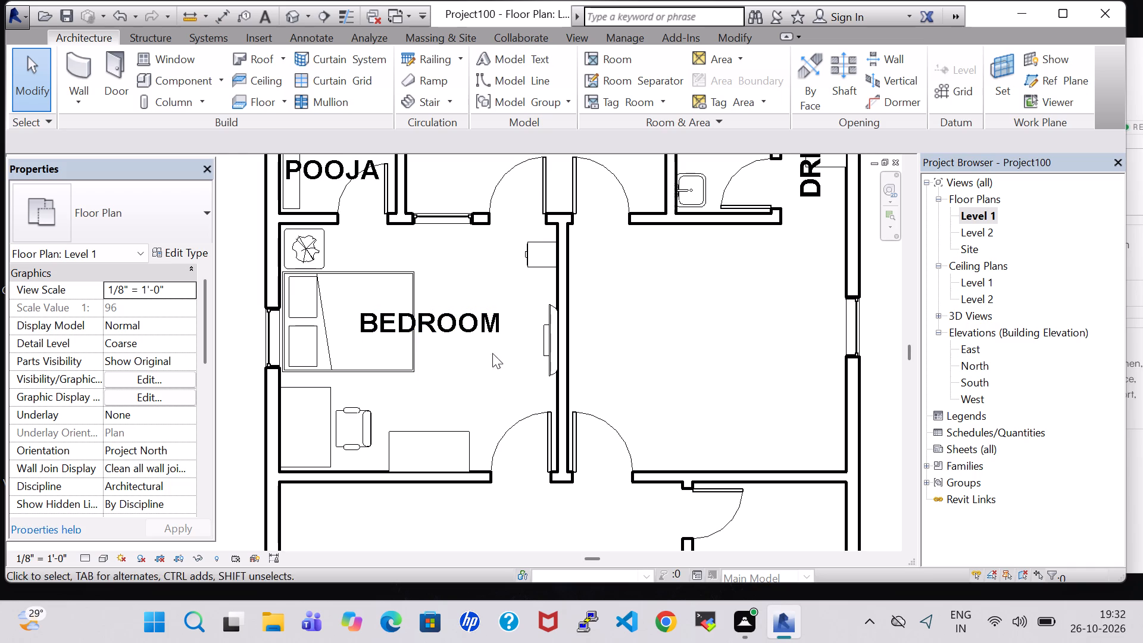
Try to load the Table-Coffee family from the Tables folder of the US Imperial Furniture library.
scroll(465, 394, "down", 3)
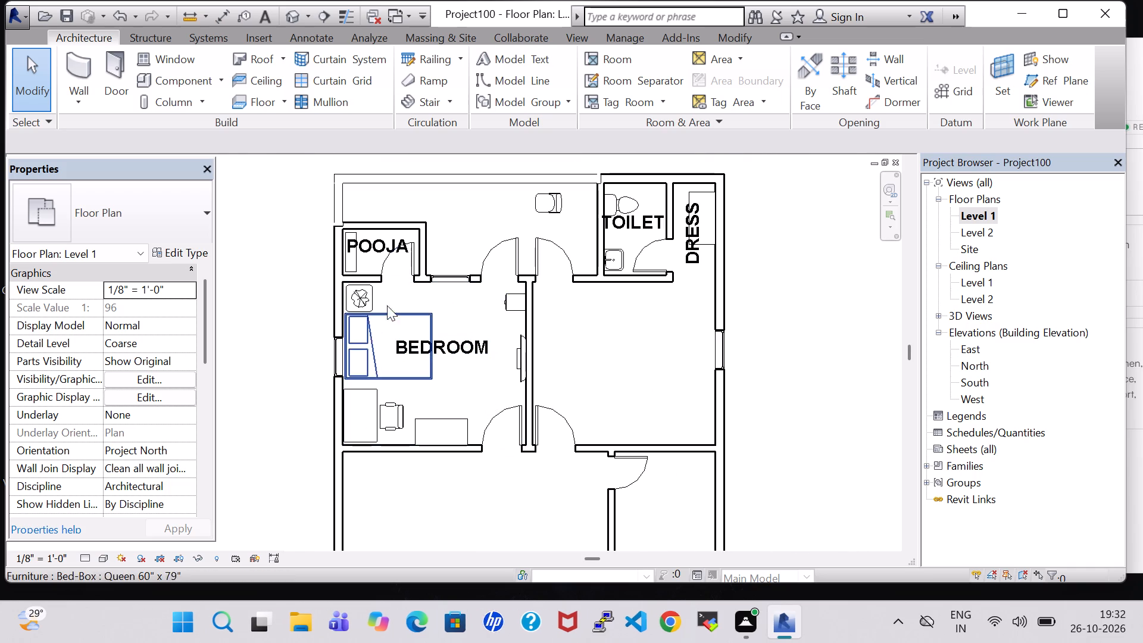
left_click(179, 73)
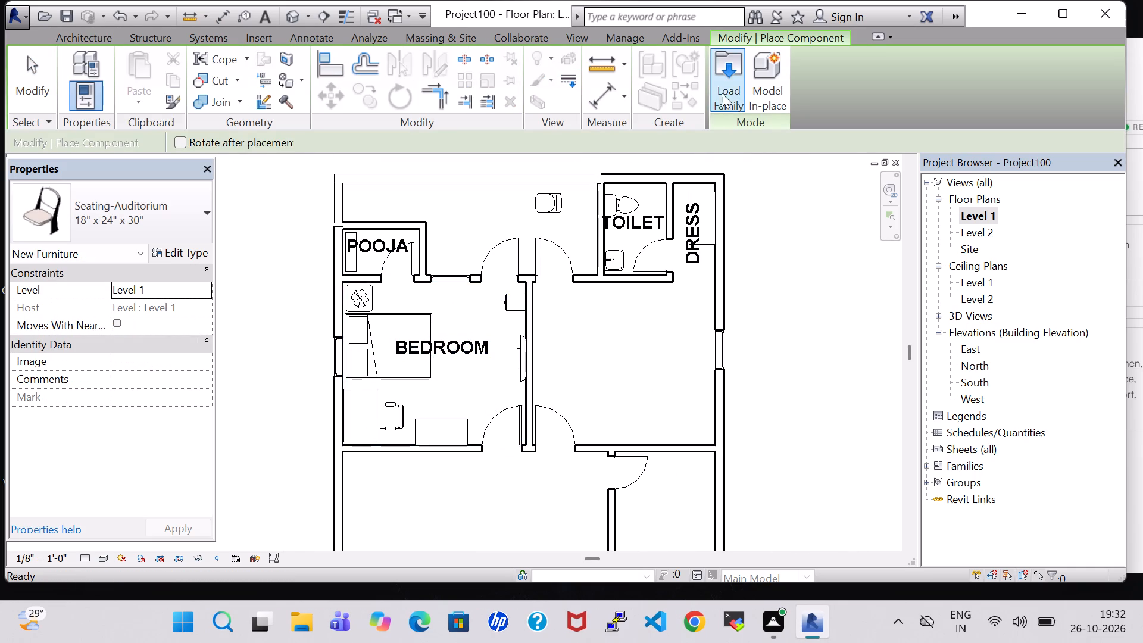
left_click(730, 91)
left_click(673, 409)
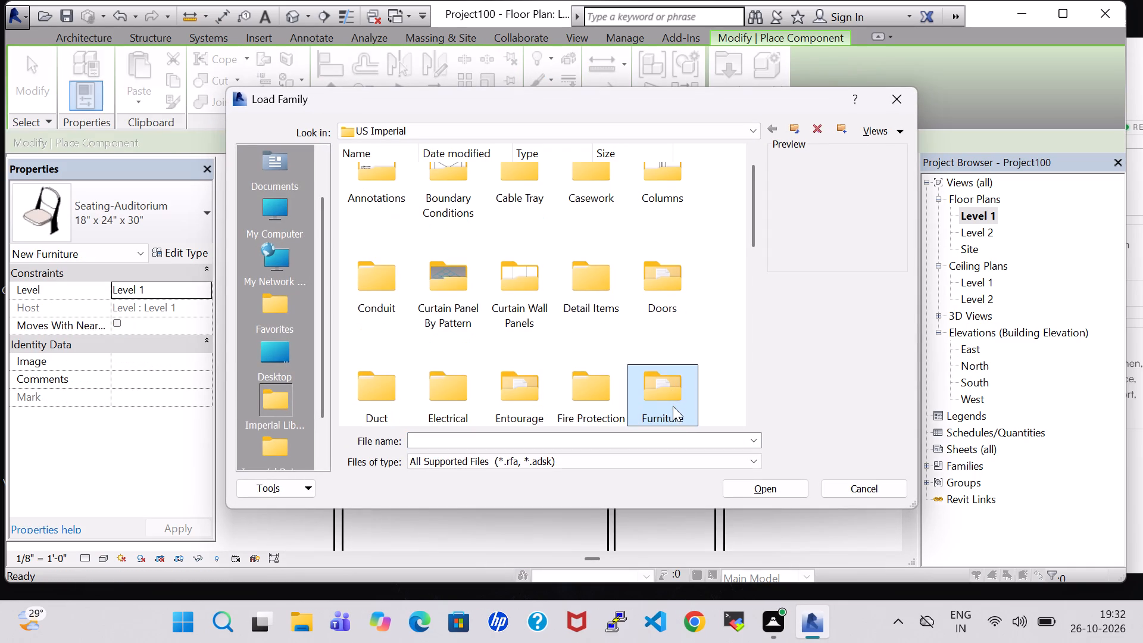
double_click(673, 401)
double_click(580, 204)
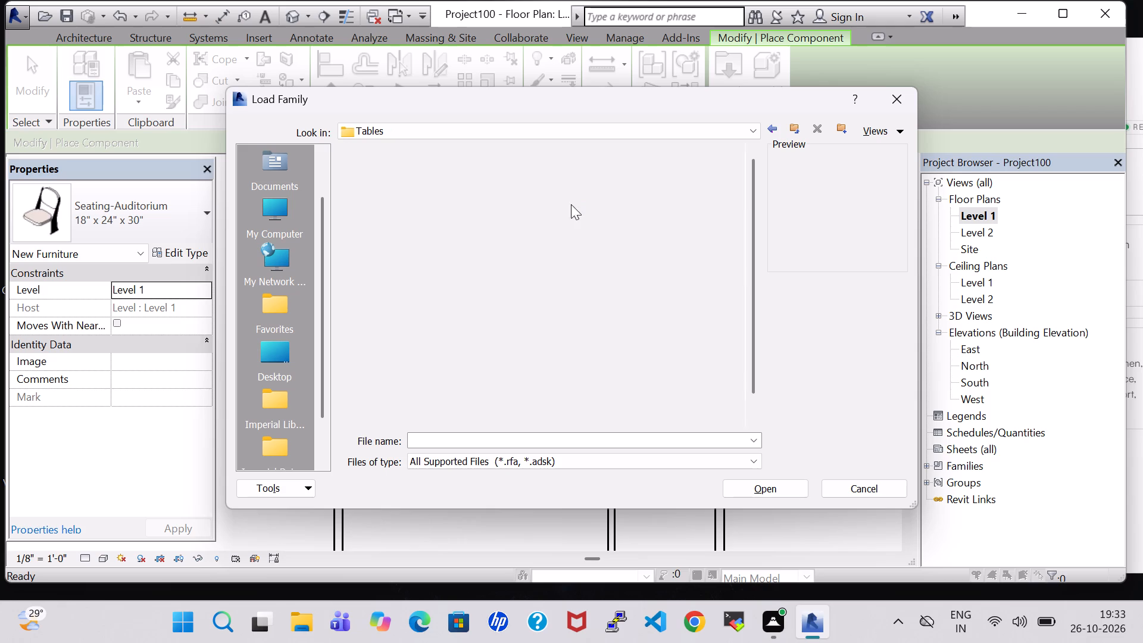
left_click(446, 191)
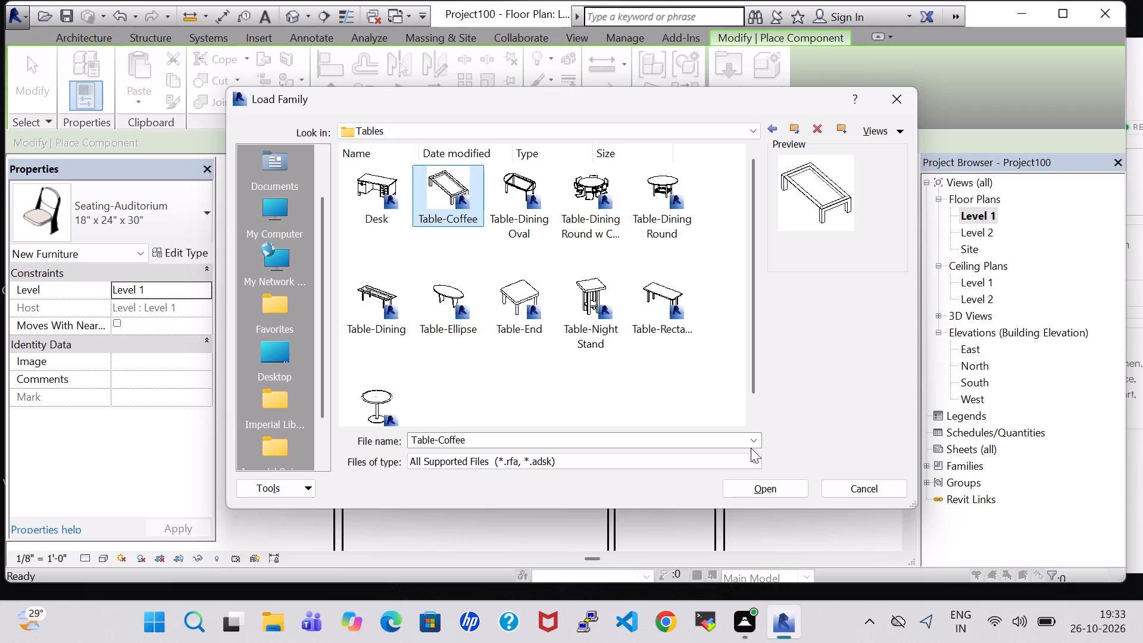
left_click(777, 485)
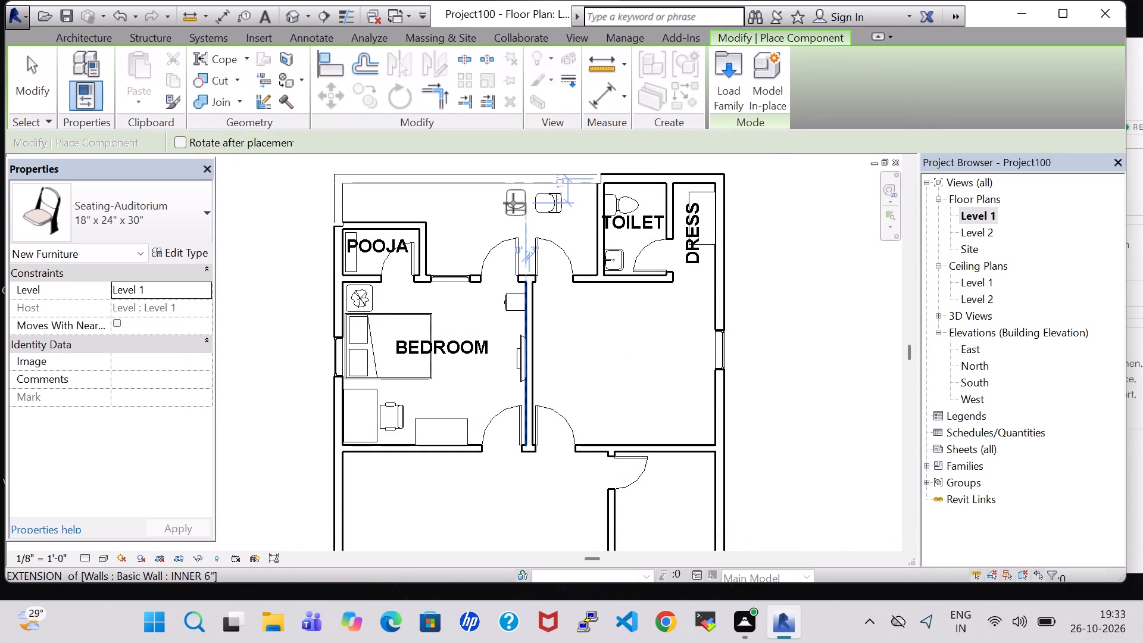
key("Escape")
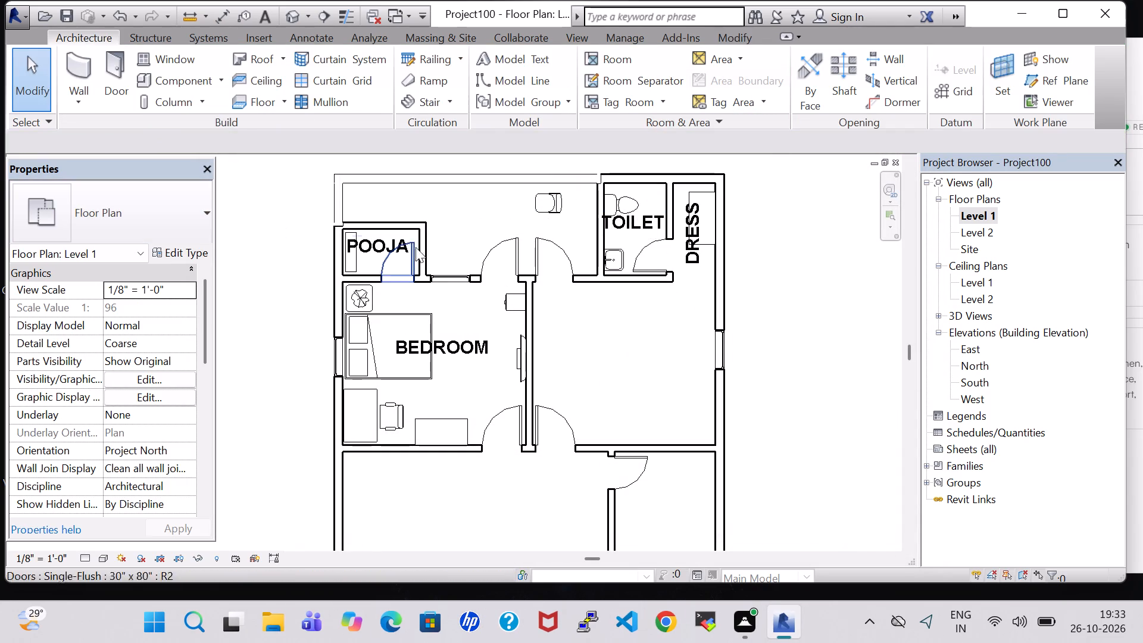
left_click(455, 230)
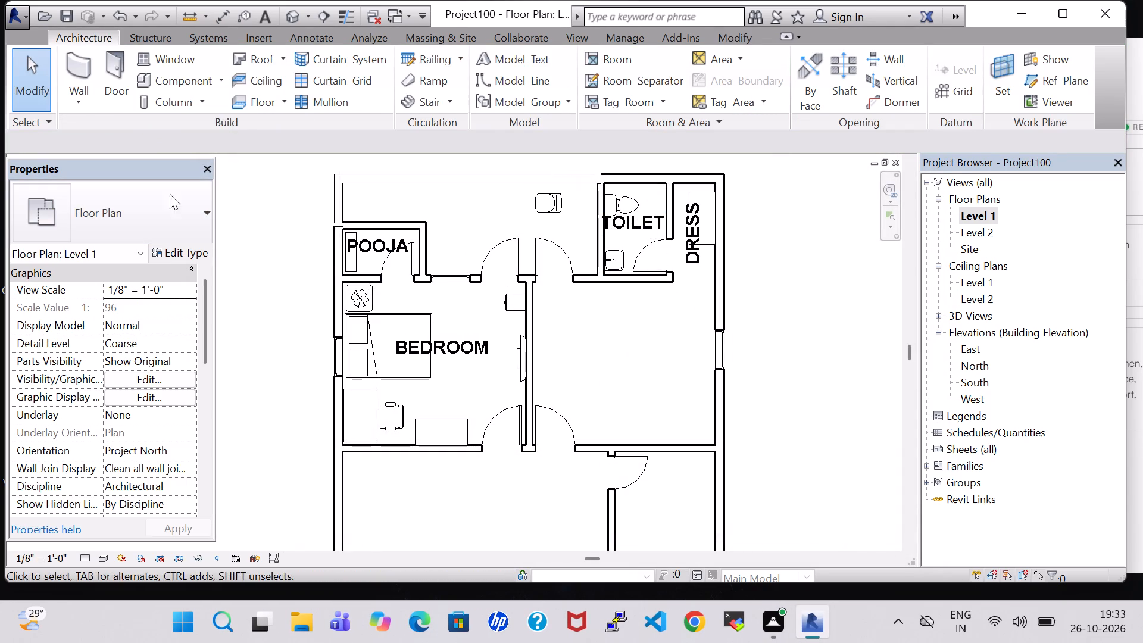
Look through the list of loaded component types, from Bed-Box to RPC Plant - Tropical, for a suitable table.
left_click(157, 83)
left_click(161, 213)
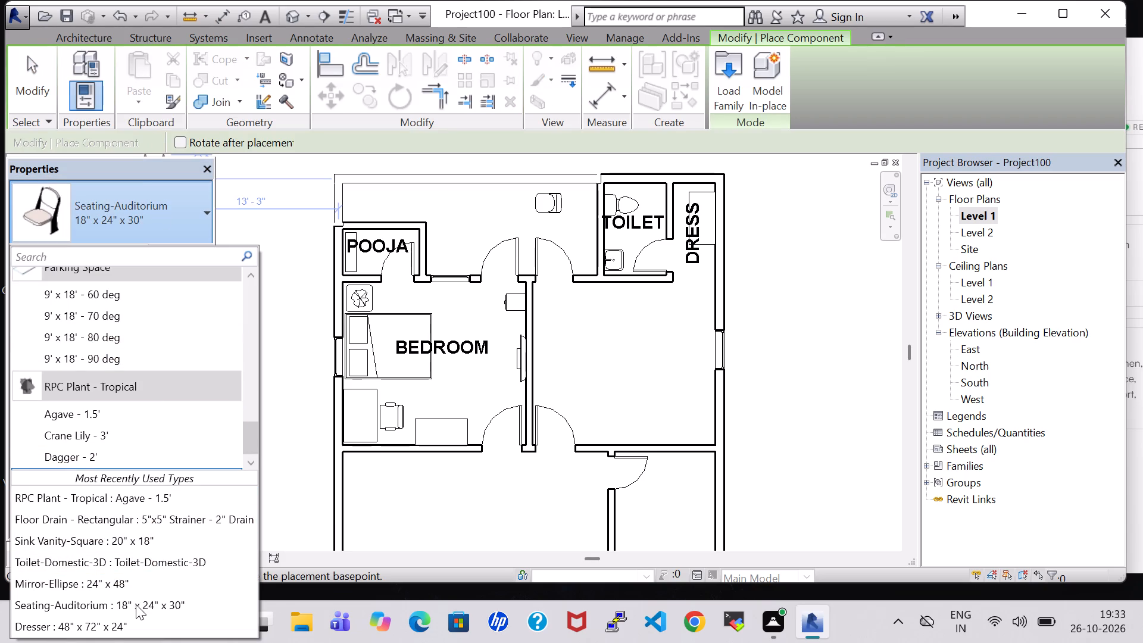
scroll(142, 456, "up", 9)
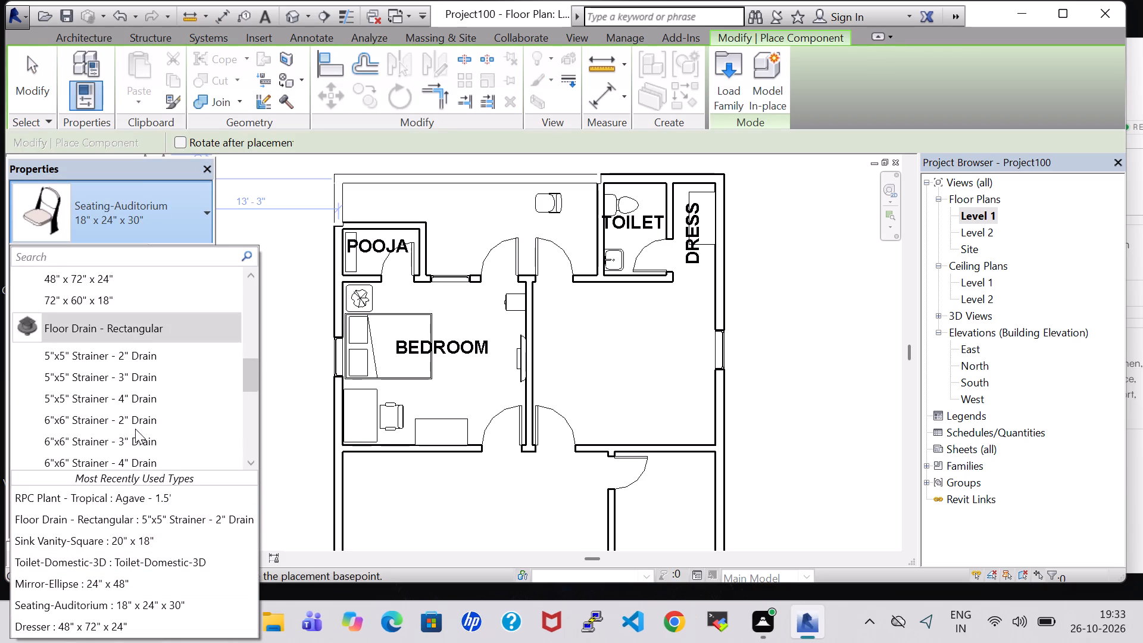
scroll(135, 429, "up", 3)
scroll(120, 381, "up", 11)
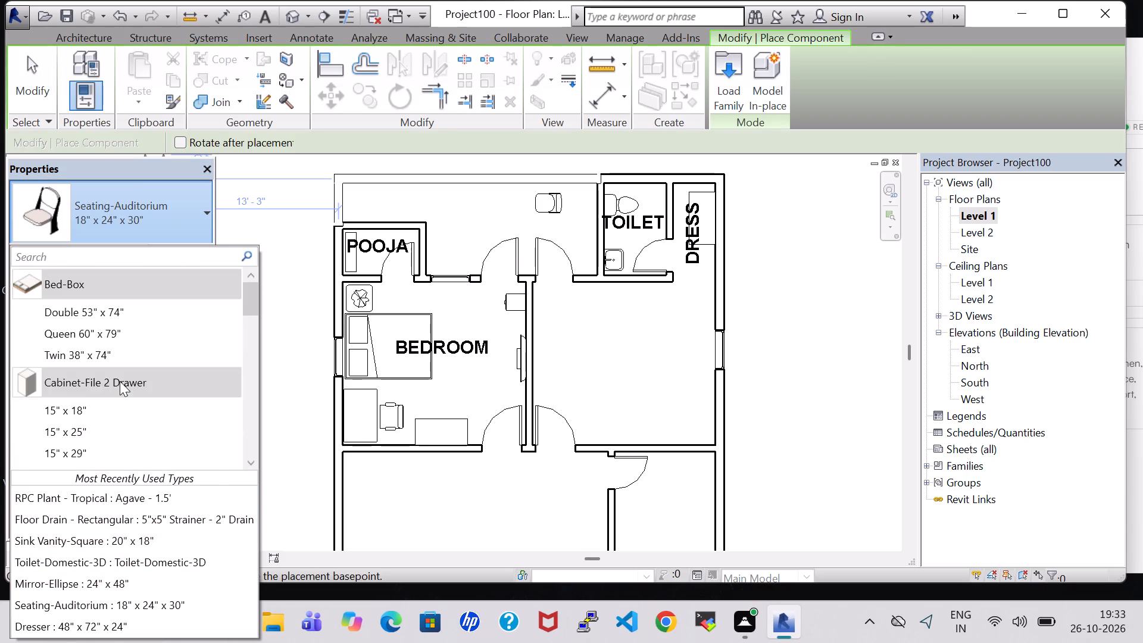
scroll(120, 381, "up", 1)
scroll(120, 383, "down", 8)
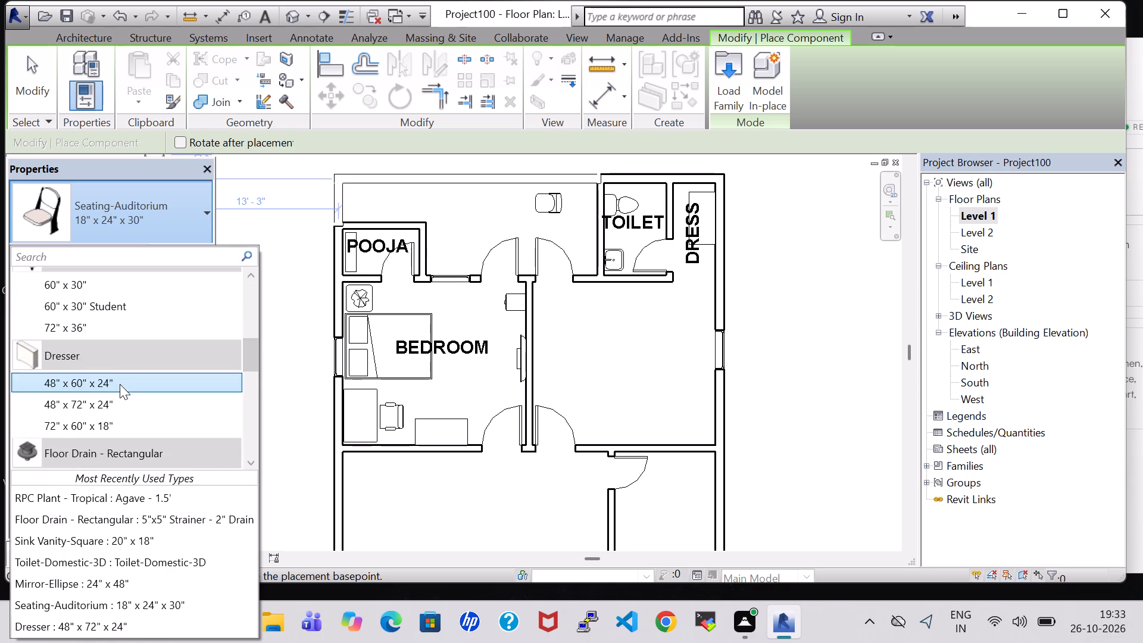
scroll(120, 384, "down", 16)
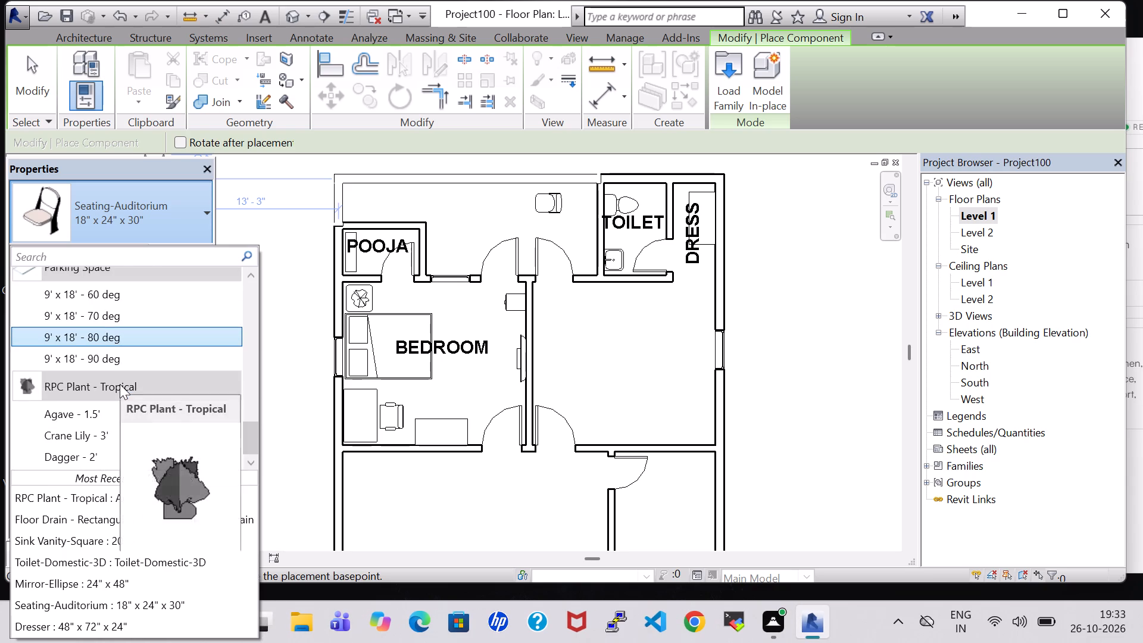
double_click(247, 277)
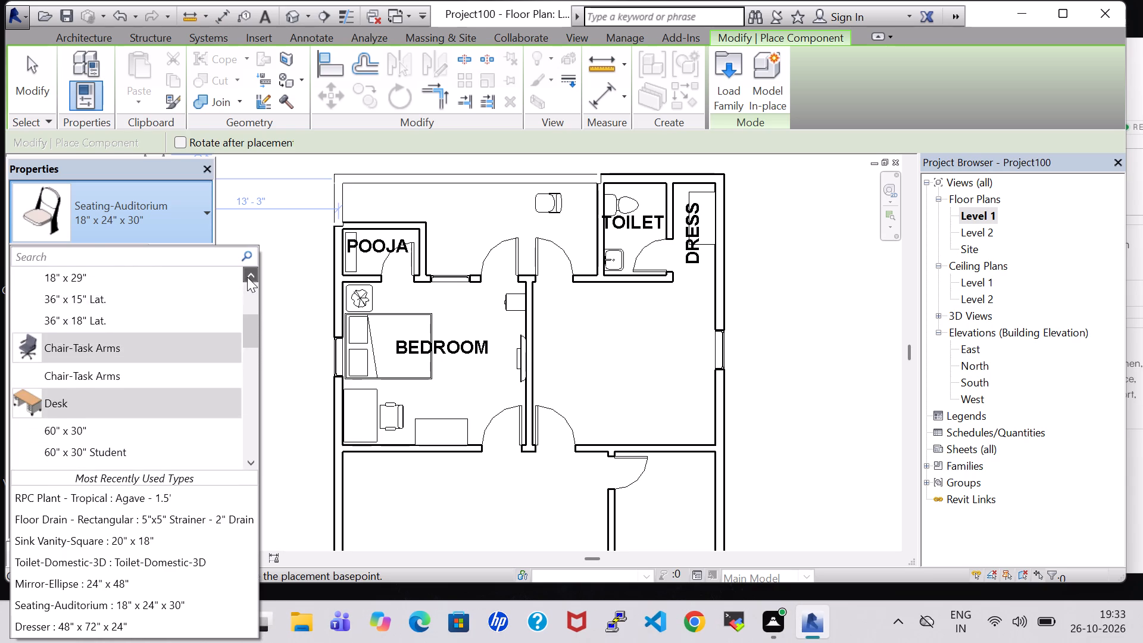
left_click(247, 277)
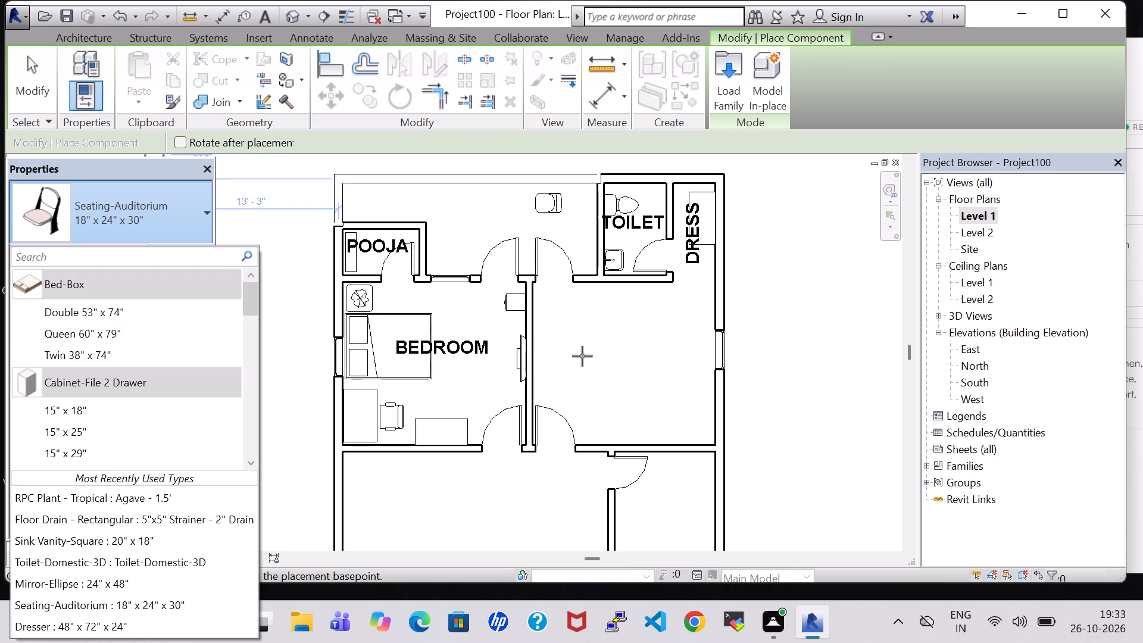
key("Escape")
key("Escape")
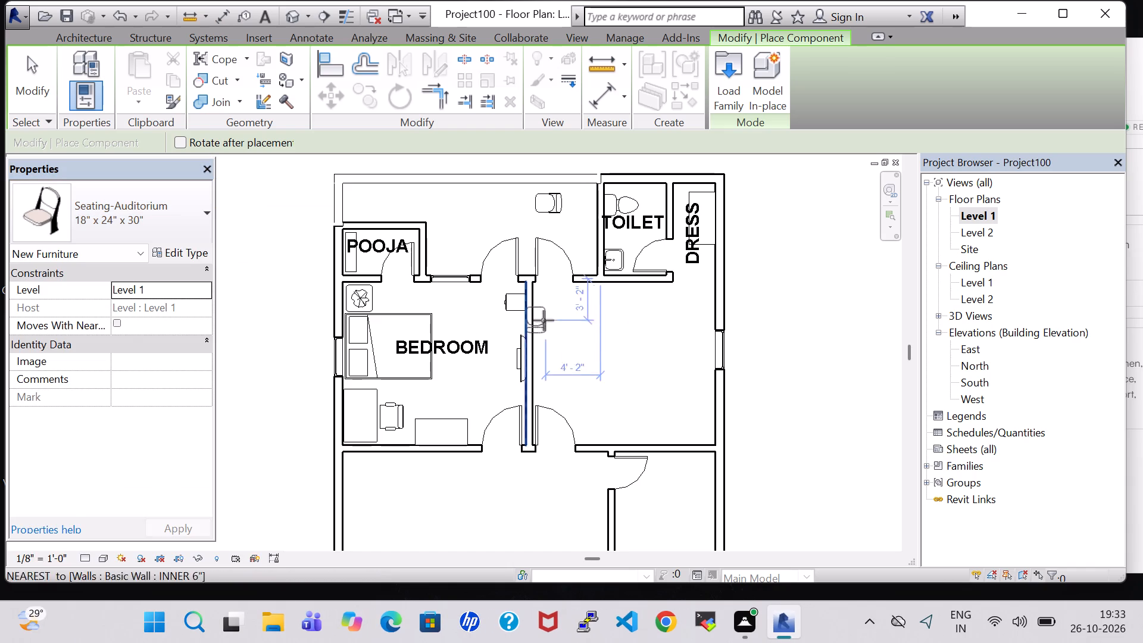
key("Escape")
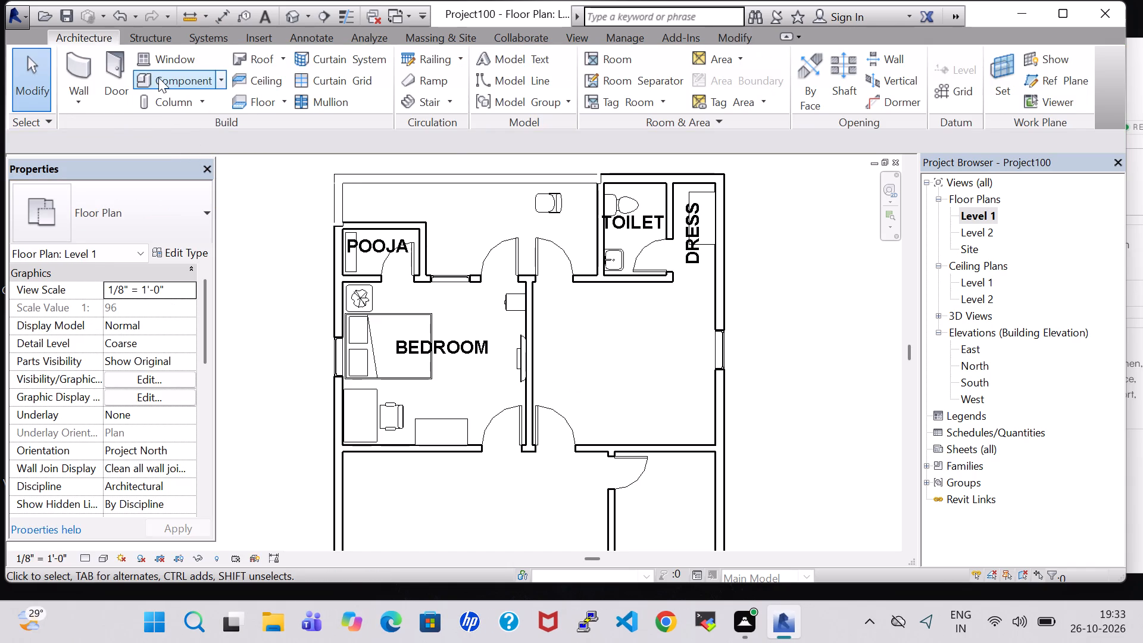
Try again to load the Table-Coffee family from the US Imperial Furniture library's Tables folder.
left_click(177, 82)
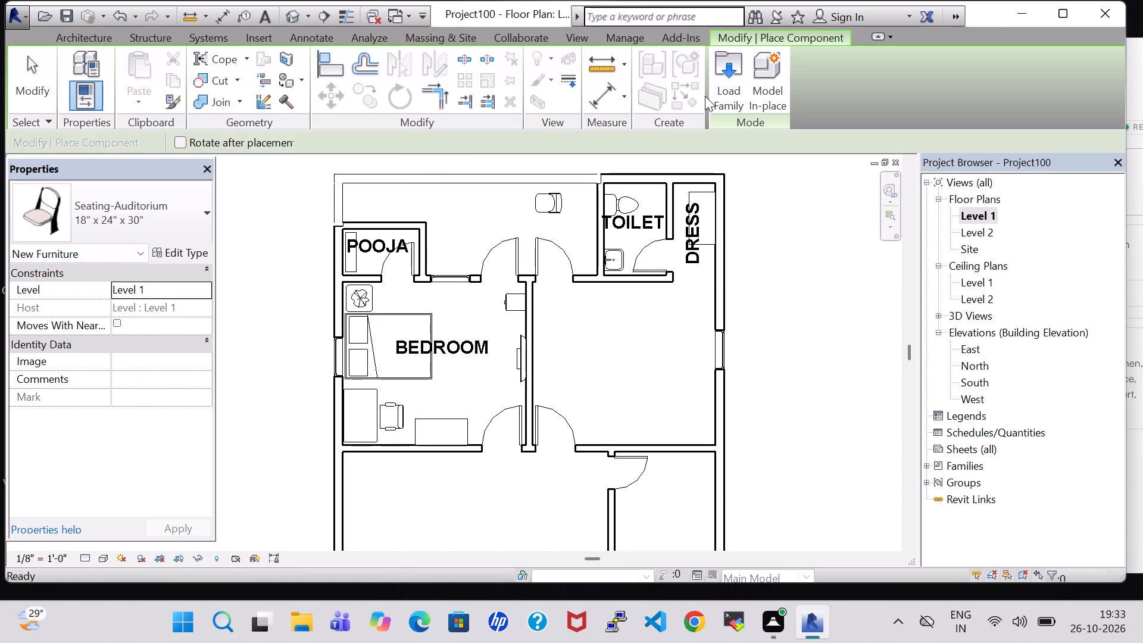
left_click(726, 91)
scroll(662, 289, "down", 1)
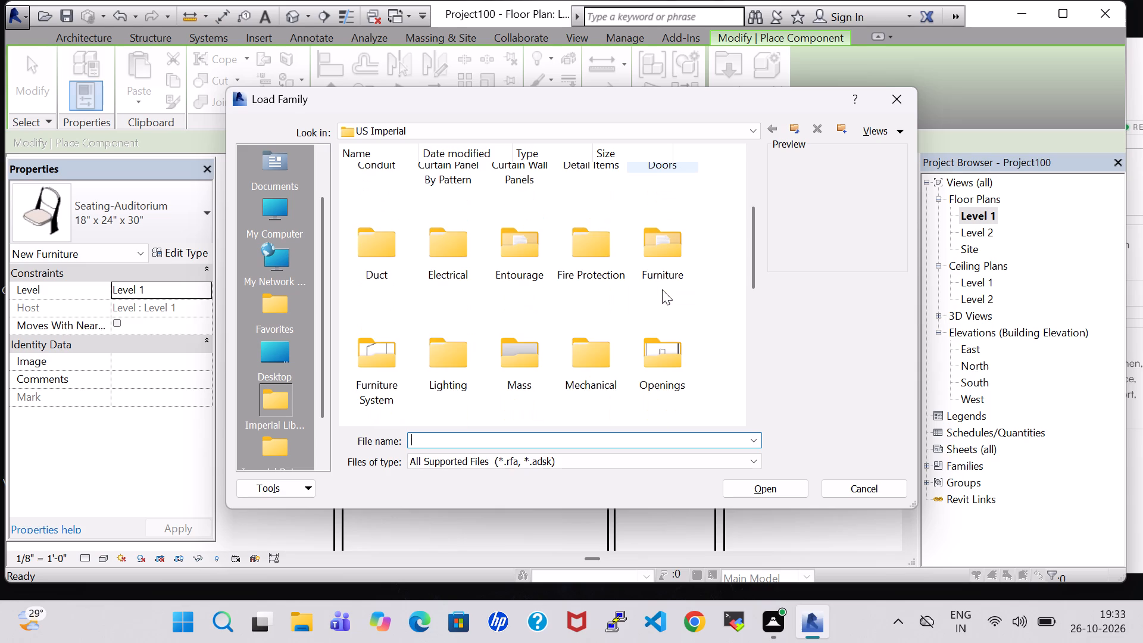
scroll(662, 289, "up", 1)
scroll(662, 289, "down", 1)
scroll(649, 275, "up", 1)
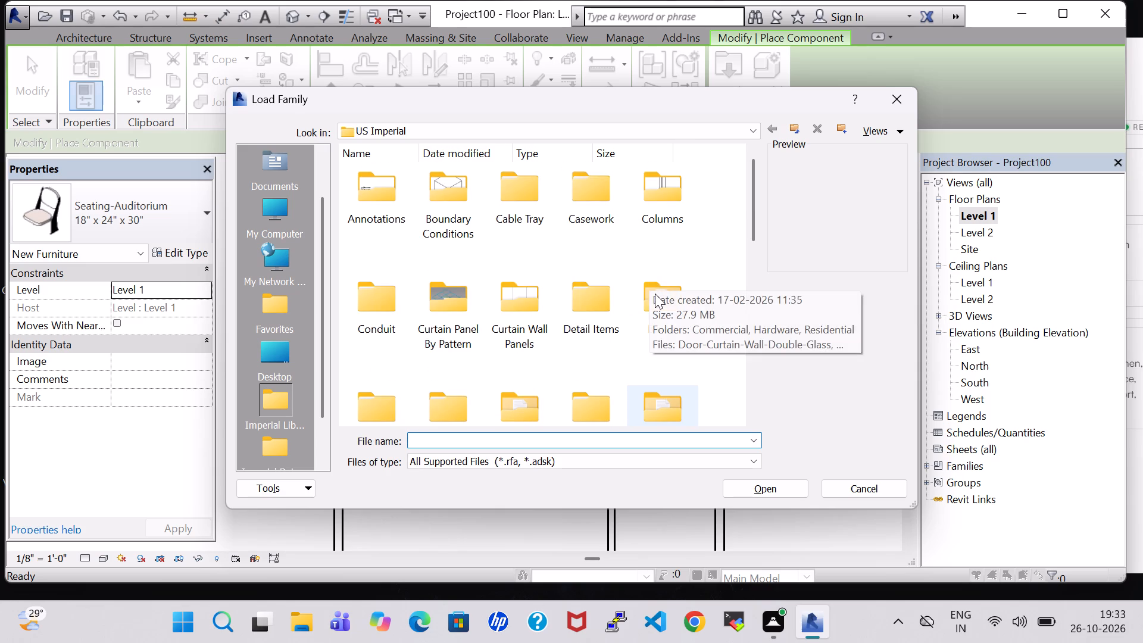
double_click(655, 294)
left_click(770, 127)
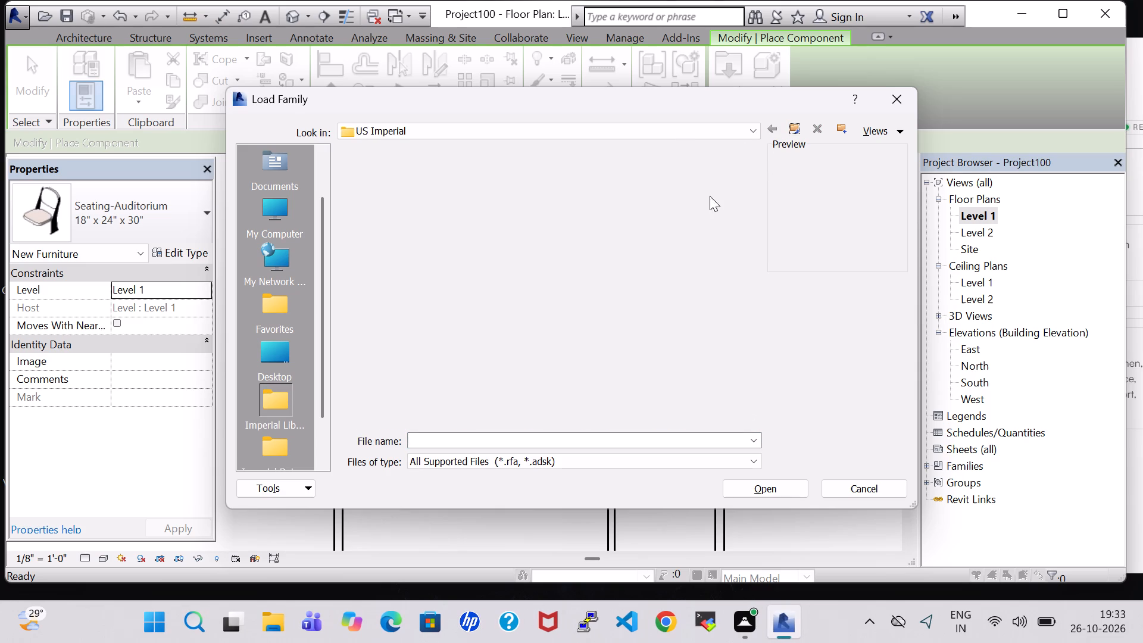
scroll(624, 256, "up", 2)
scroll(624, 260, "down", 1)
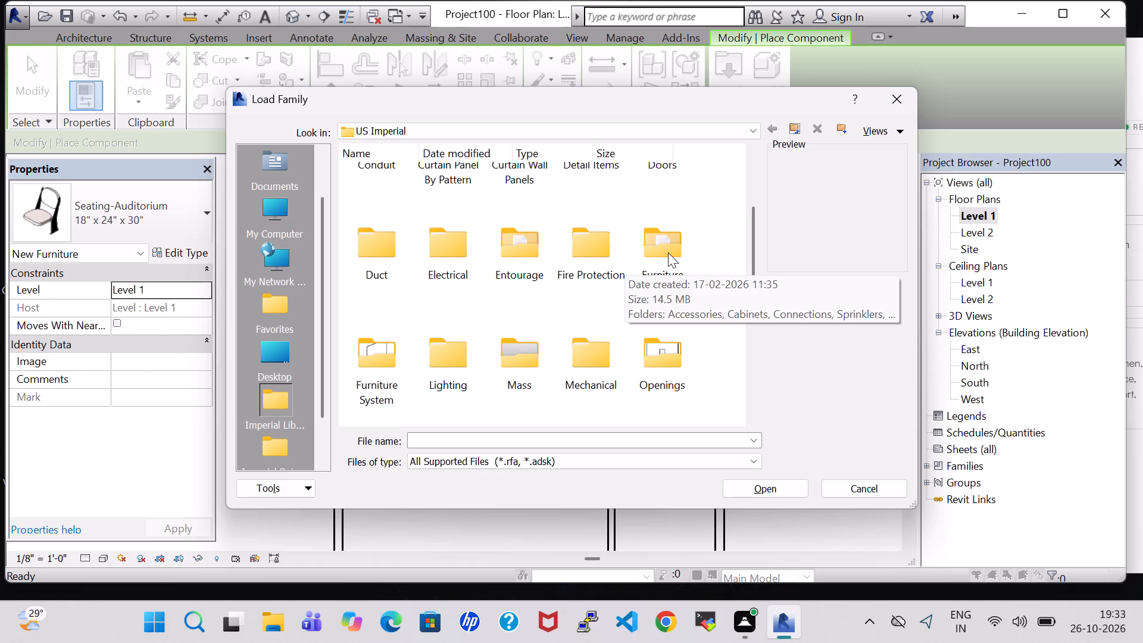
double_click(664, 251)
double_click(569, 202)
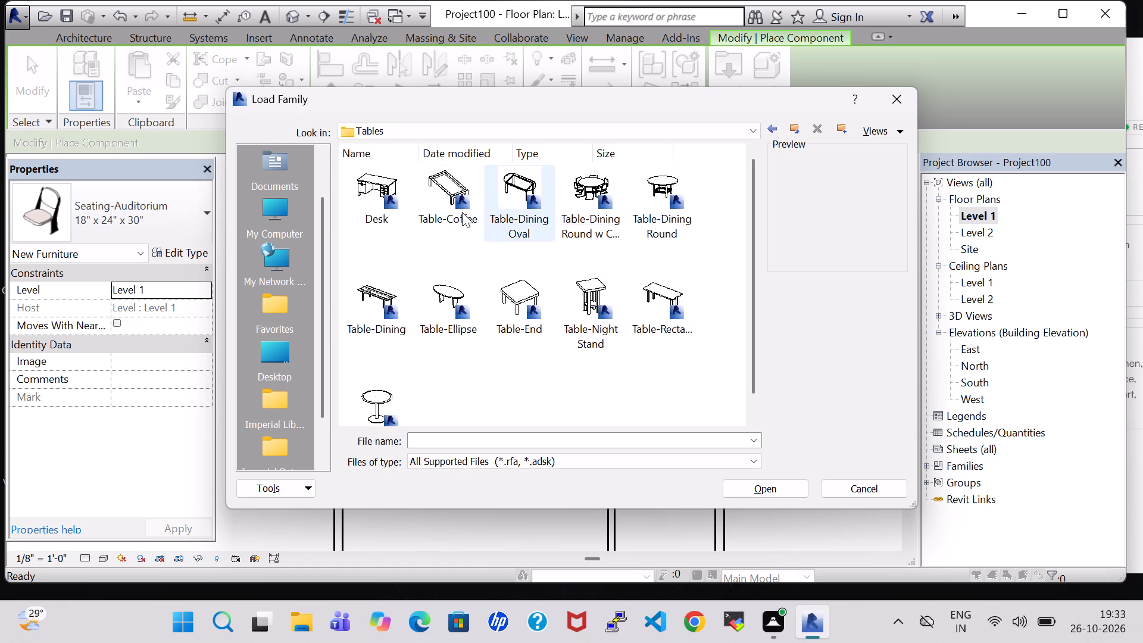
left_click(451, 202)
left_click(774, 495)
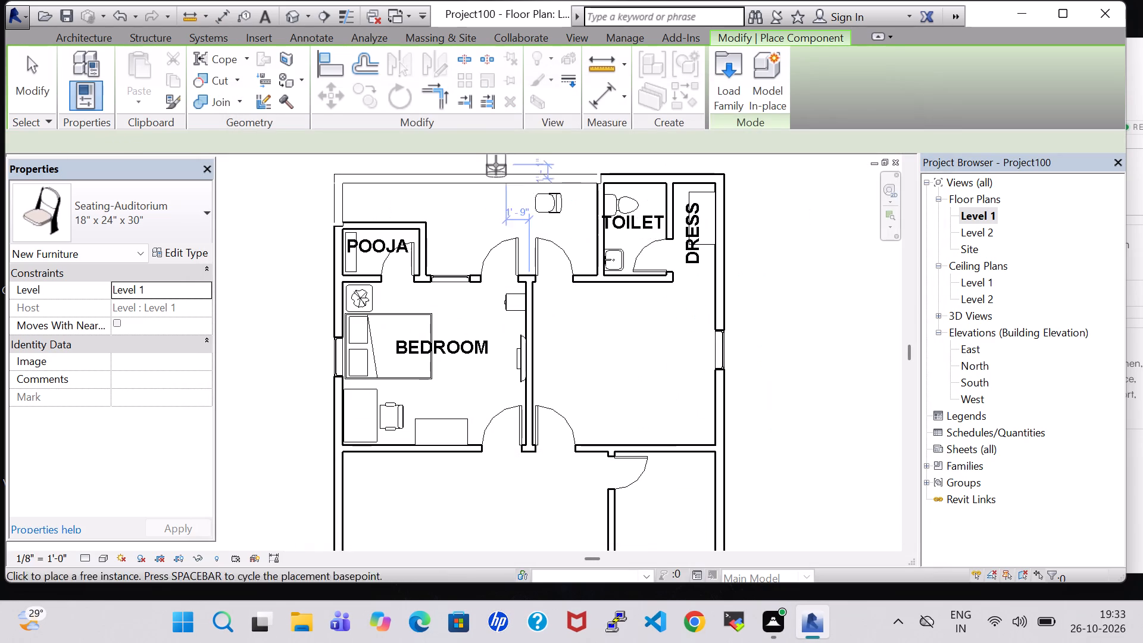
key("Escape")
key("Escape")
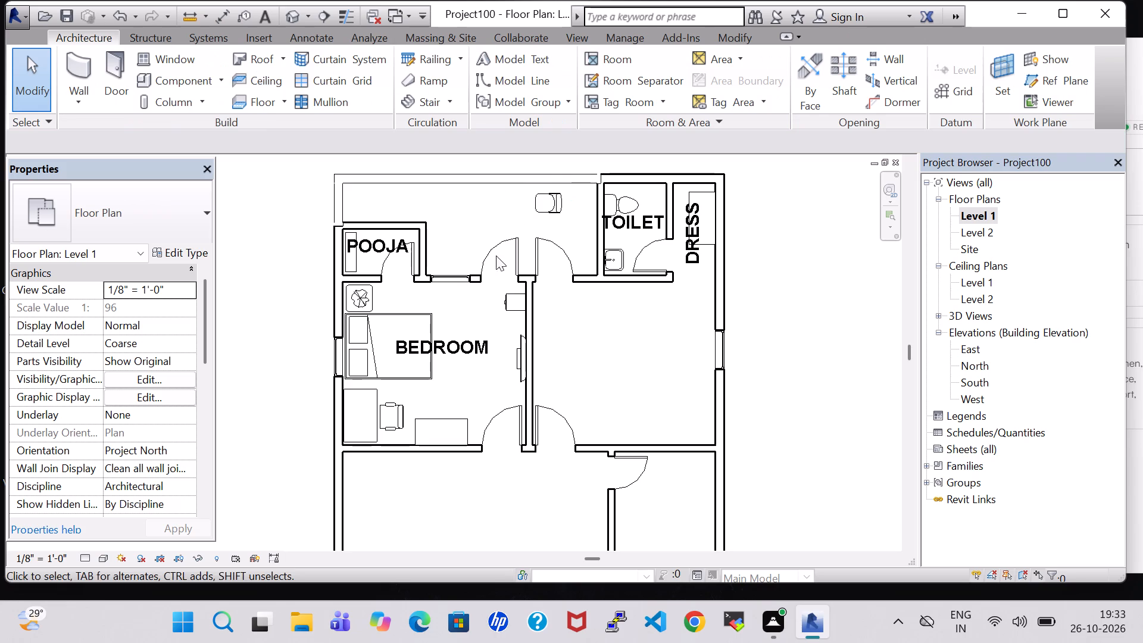
Place a 24" x 24" Table-End, matching the one under the bedroom plant, directly in front of the auditorium chair between POOJA and TOILET.
scroll(373, 294, "up", 7)
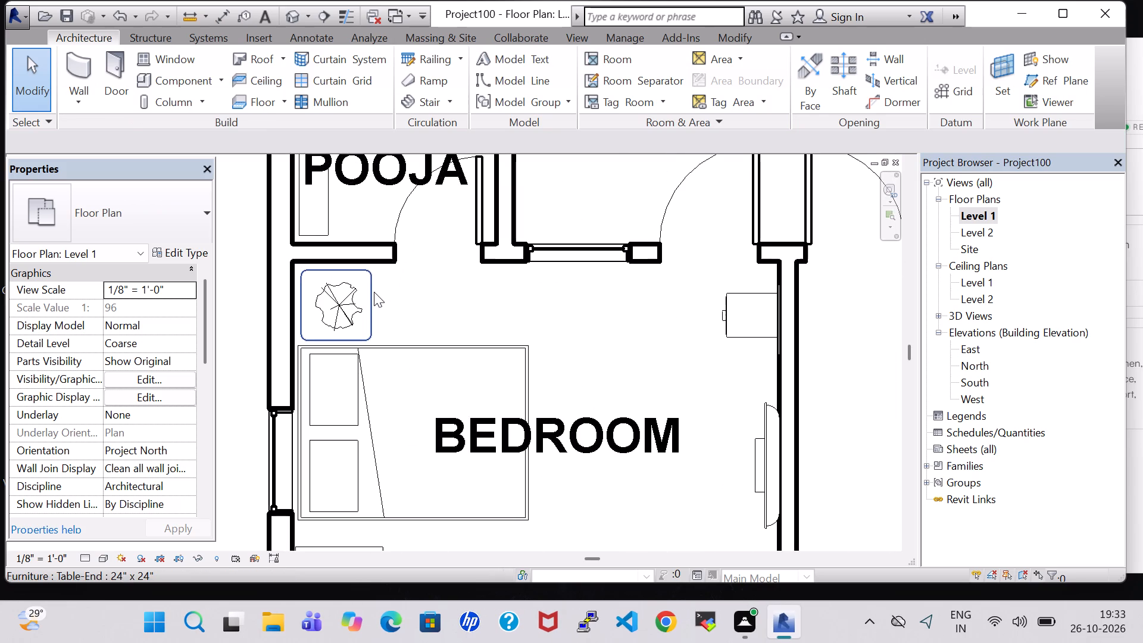
left_click(373, 282)
right_click(373, 282)
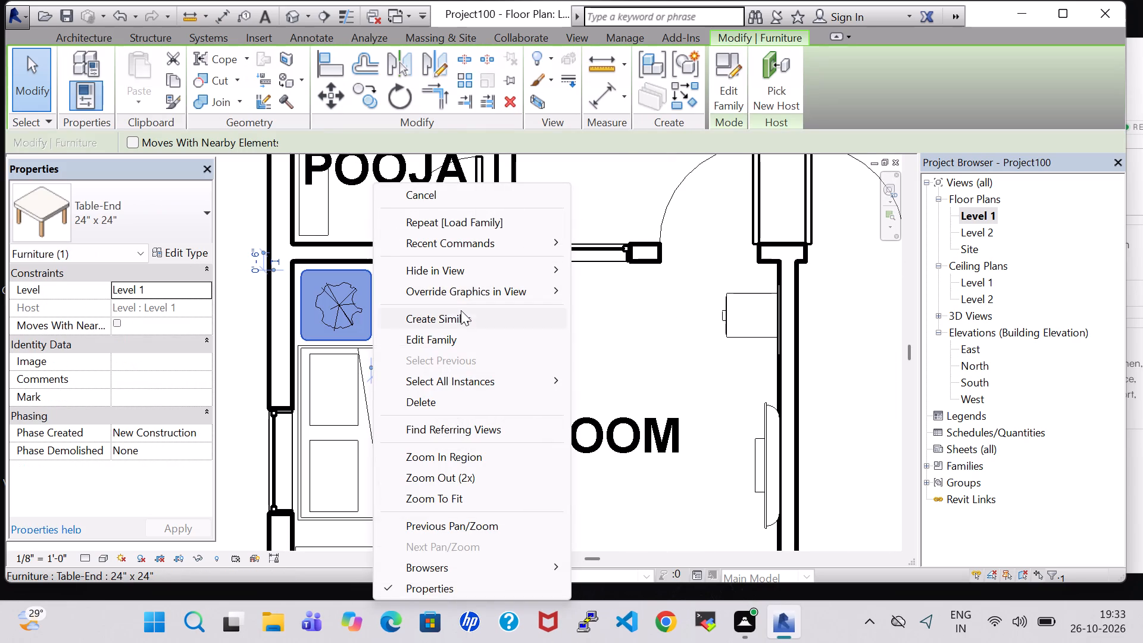
left_click(461, 317)
middle_click_drag(597, 242, 606, 452)
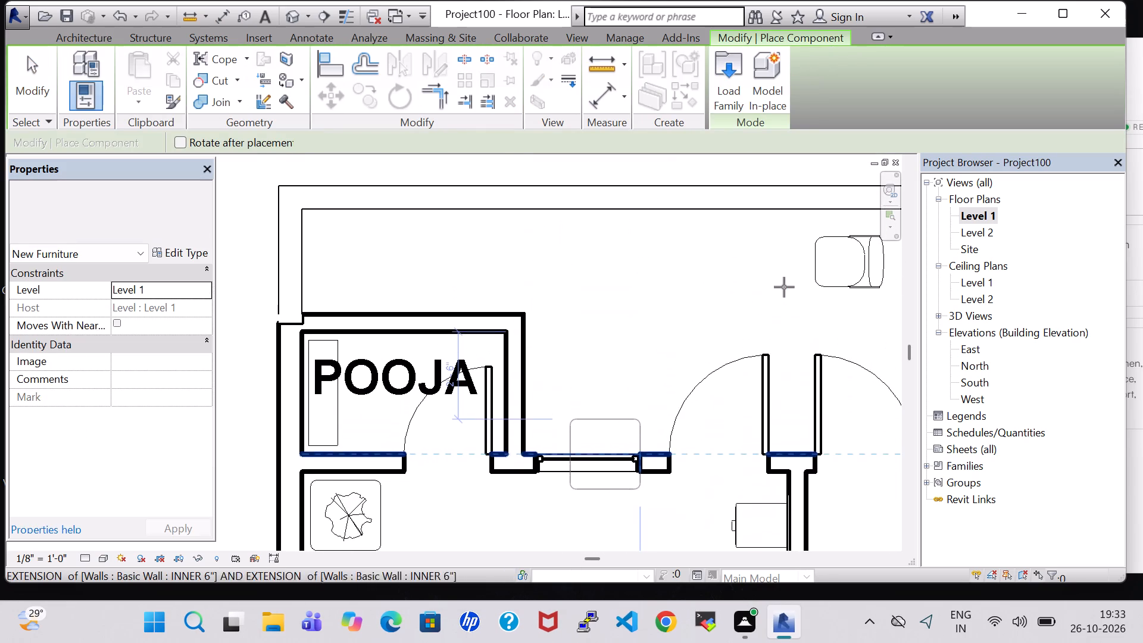
left_click(766, 261)
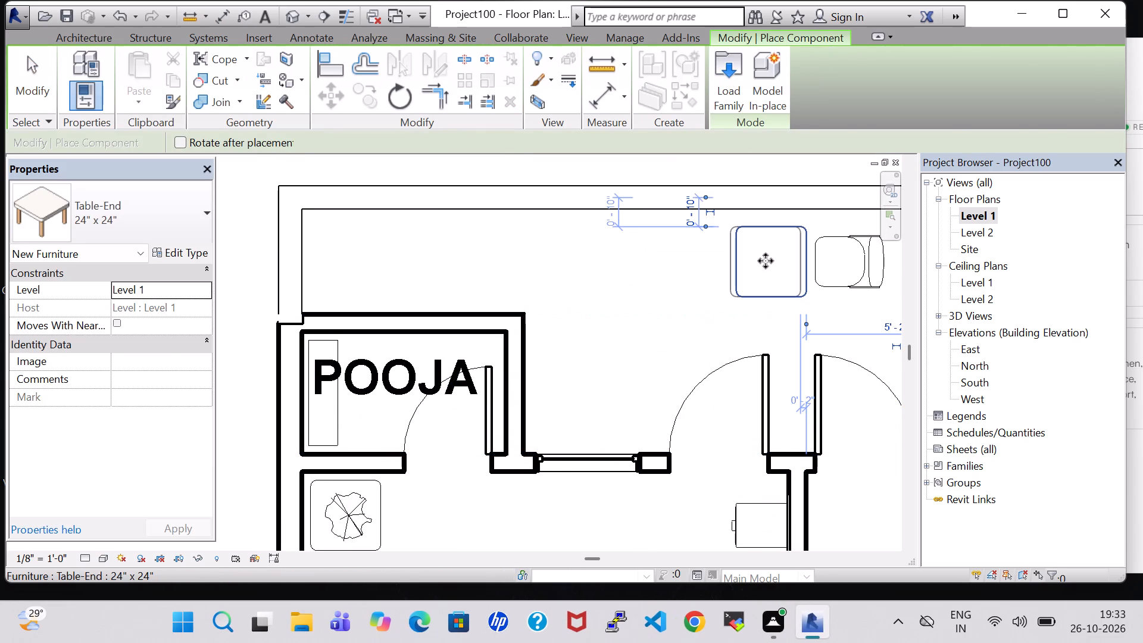
key("Escape")
key("Escape")
Place a second 18" x 24" x 30" Seating-Auditorium chair on the POOJA side of the new end table, rotated to face the first chair.
left_click(825, 261)
right_click(825, 261)
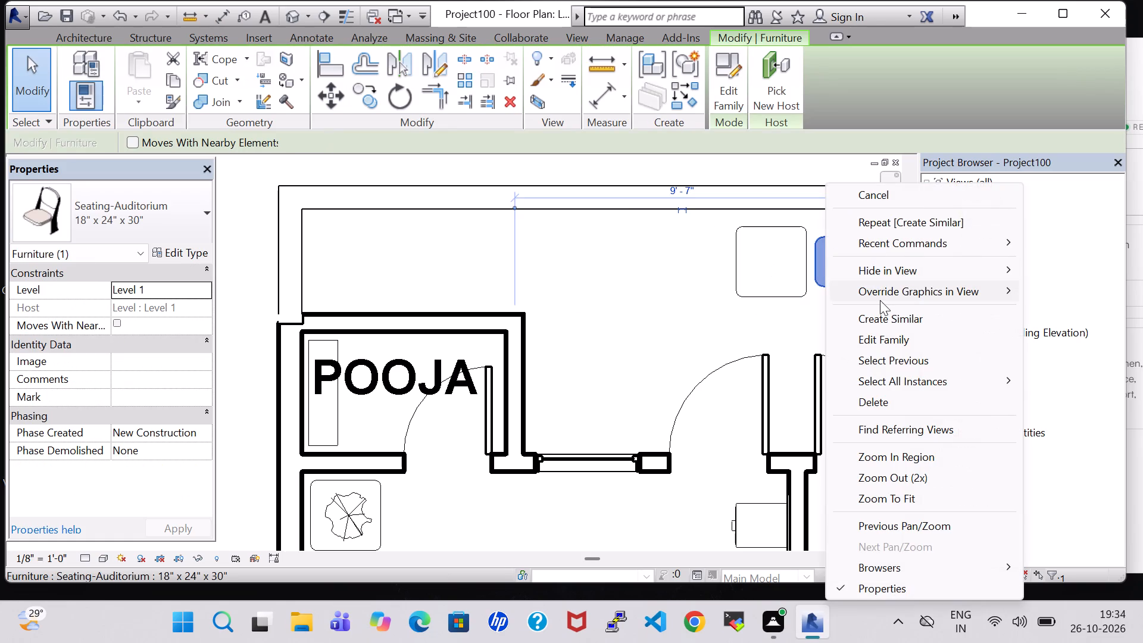
left_click(889, 317)
key("space")
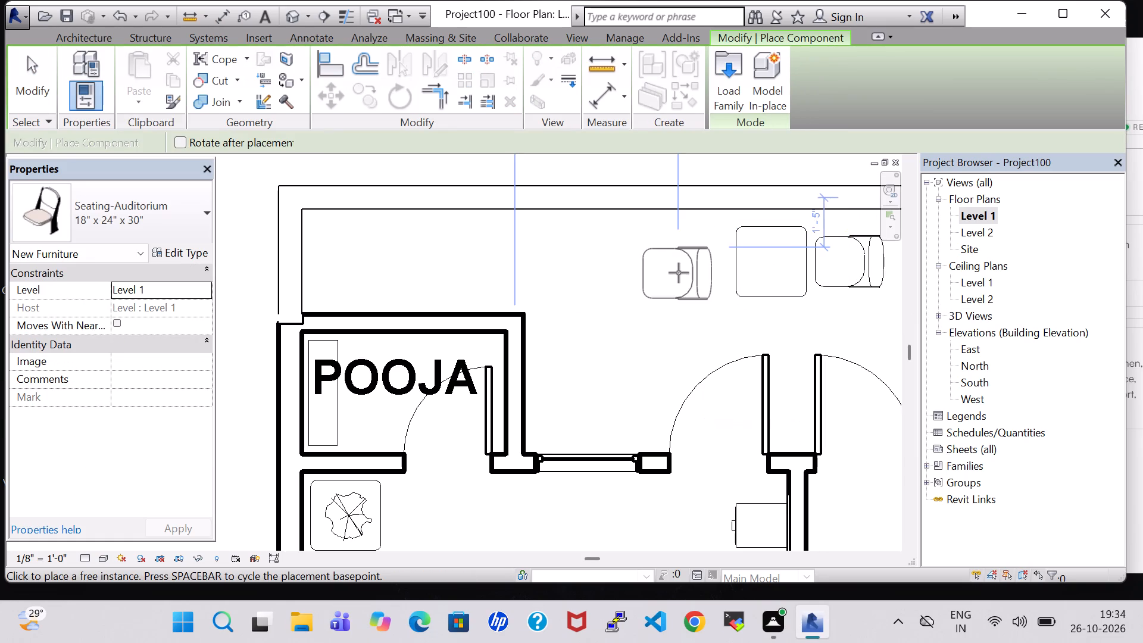
key("space")
key("space")
left_click(682, 268)
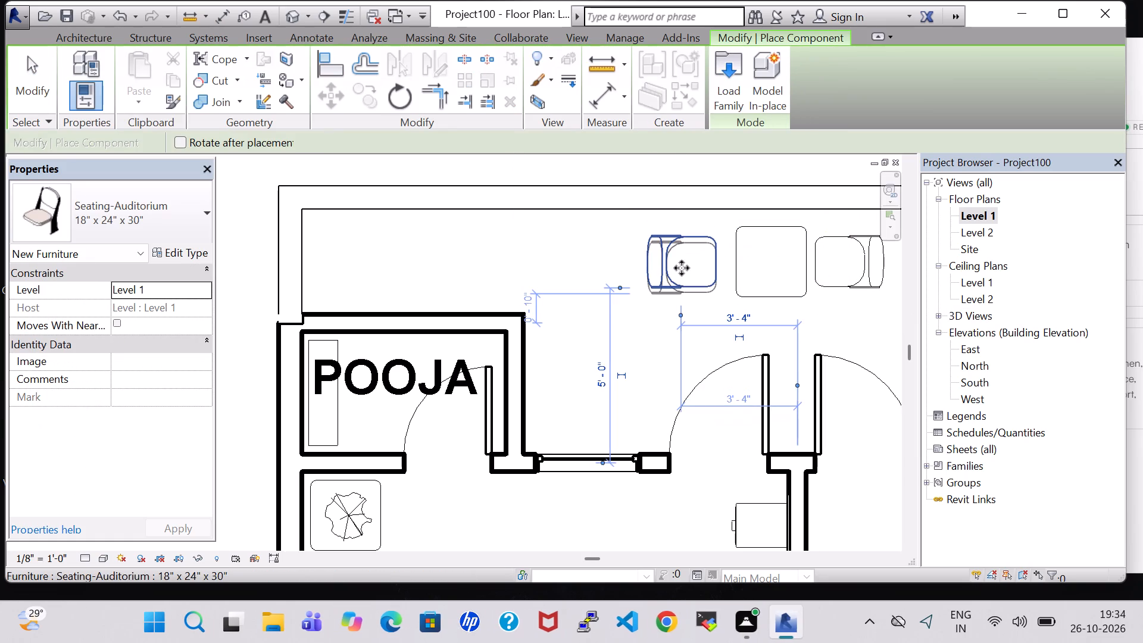
key("Escape")
key("Escape")
Nudge the end table between the two auditorium chairs slightly toward the POOJA-side chair to centre it.
left_click(730, 264)
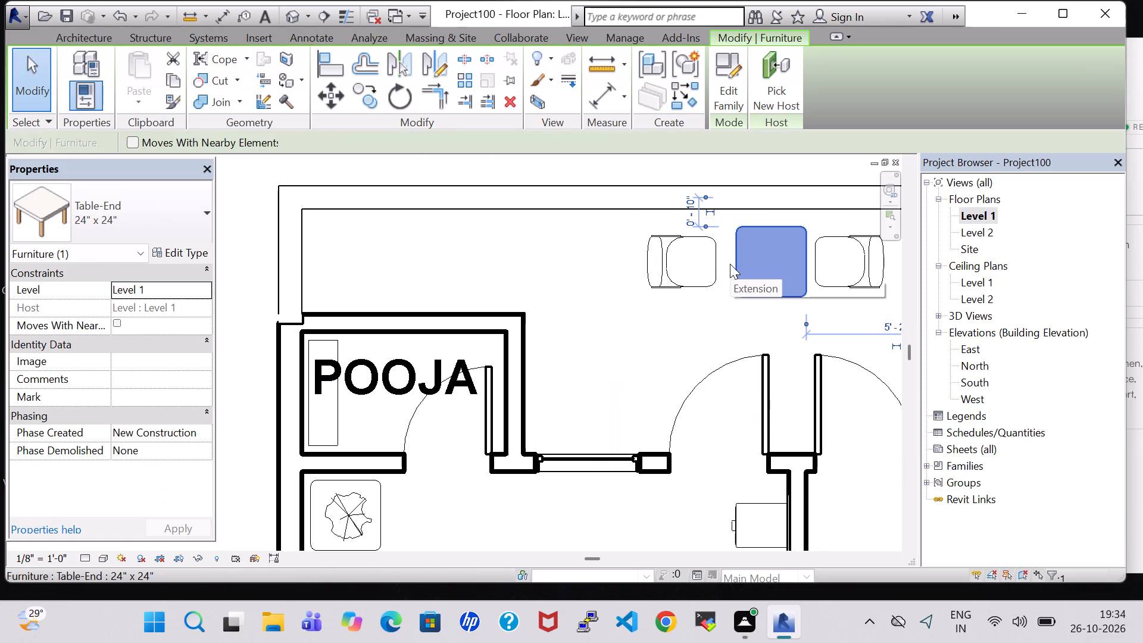
key("Left")
key("Left")
left_click(585, 254)
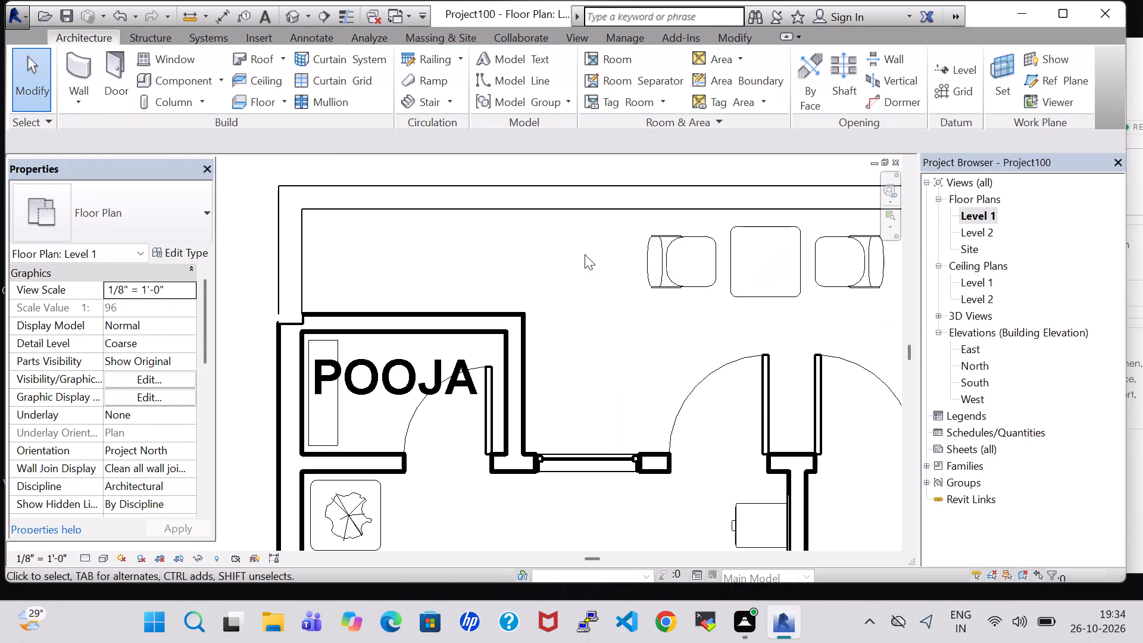
Place a tagged room in the seating area between POOJA and TOILET and name it BACKYARD.
scroll(585, 254, "down", 4)
middle_click_drag(585, 254, 545, 254)
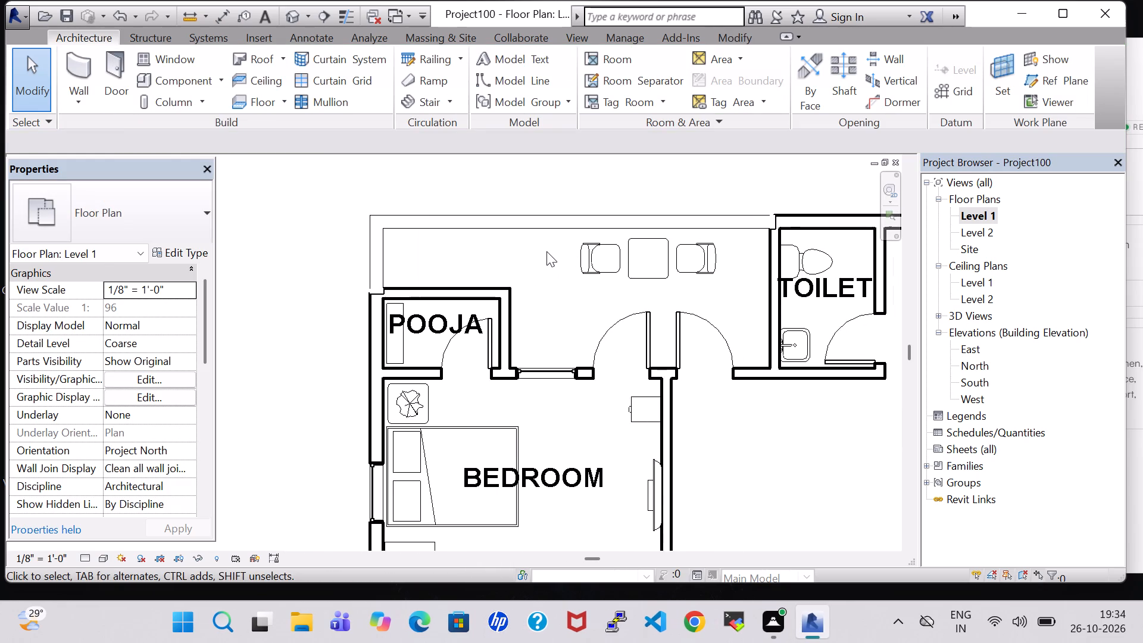
scroll(770, 394, "down", 2)
middle_click_drag(758, 404, 708, 375)
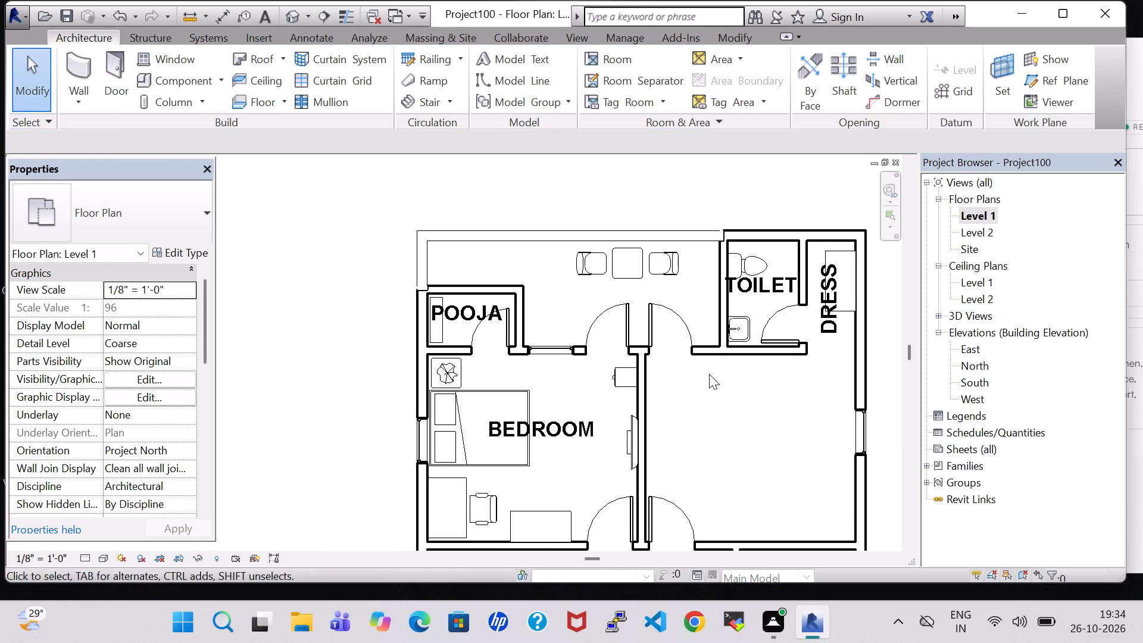
scroll(709, 374, "down", 2)
middle_click_drag(709, 374, 663, 259)
middle_click_drag(663, 259, 663, 274)
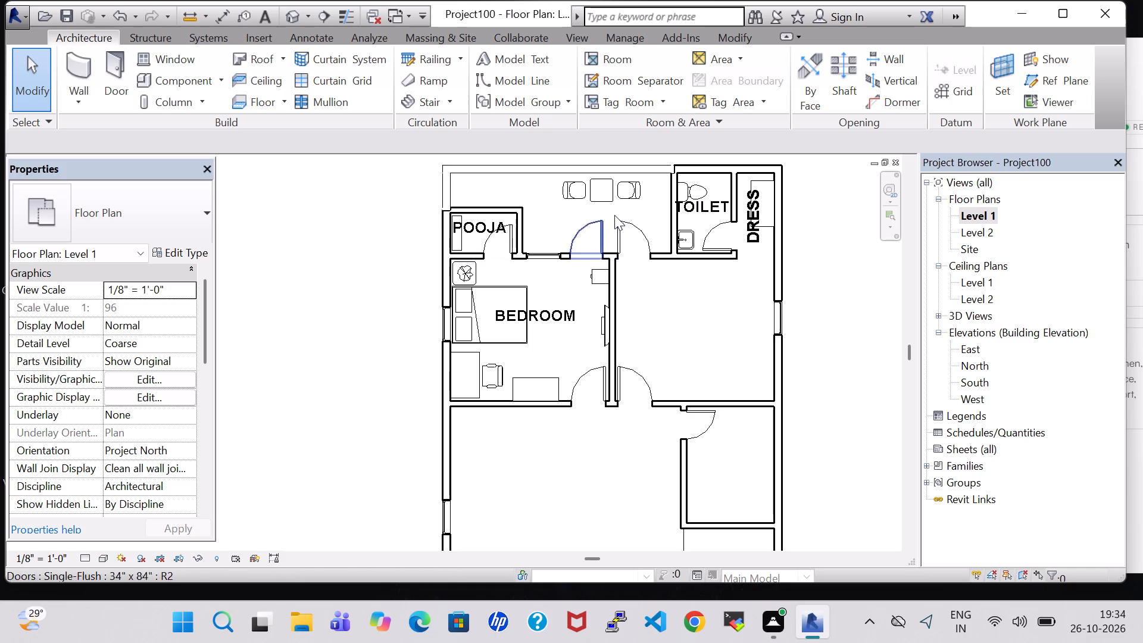
left_click(606, 54)
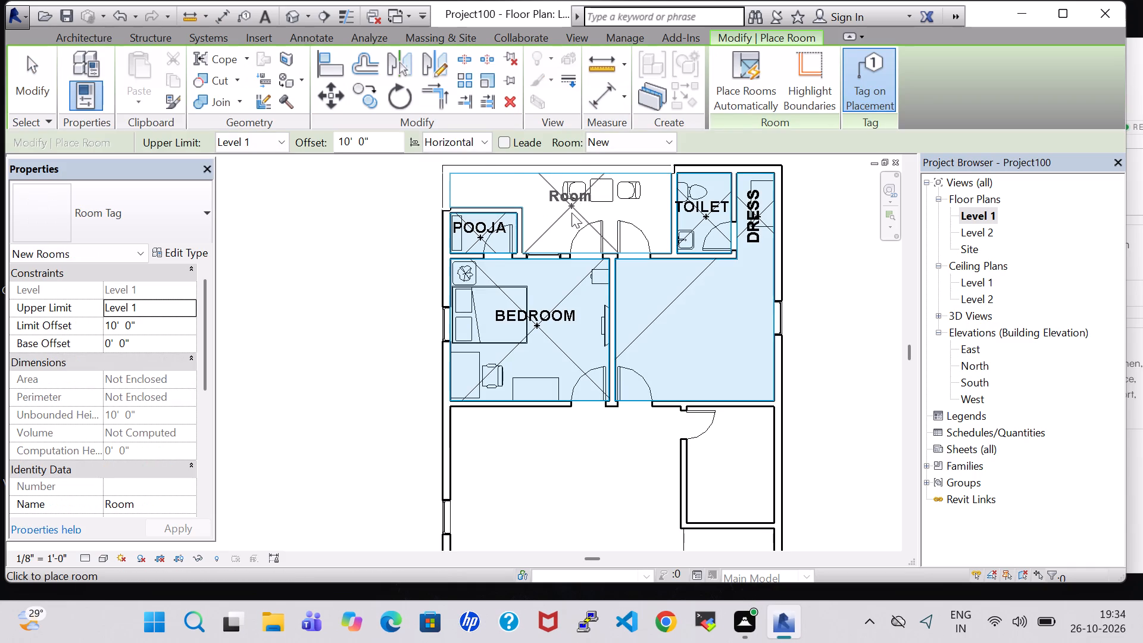
left_click(577, 214)
key("Escape")
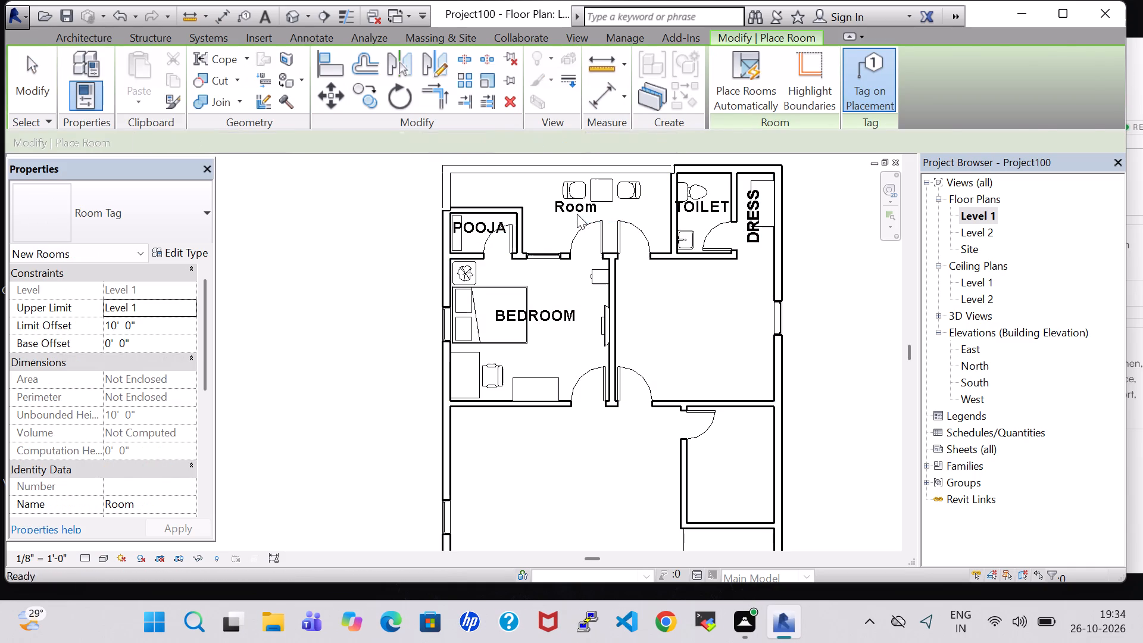
key("Escape")
double_click(579, 208)
key("BackSpace")
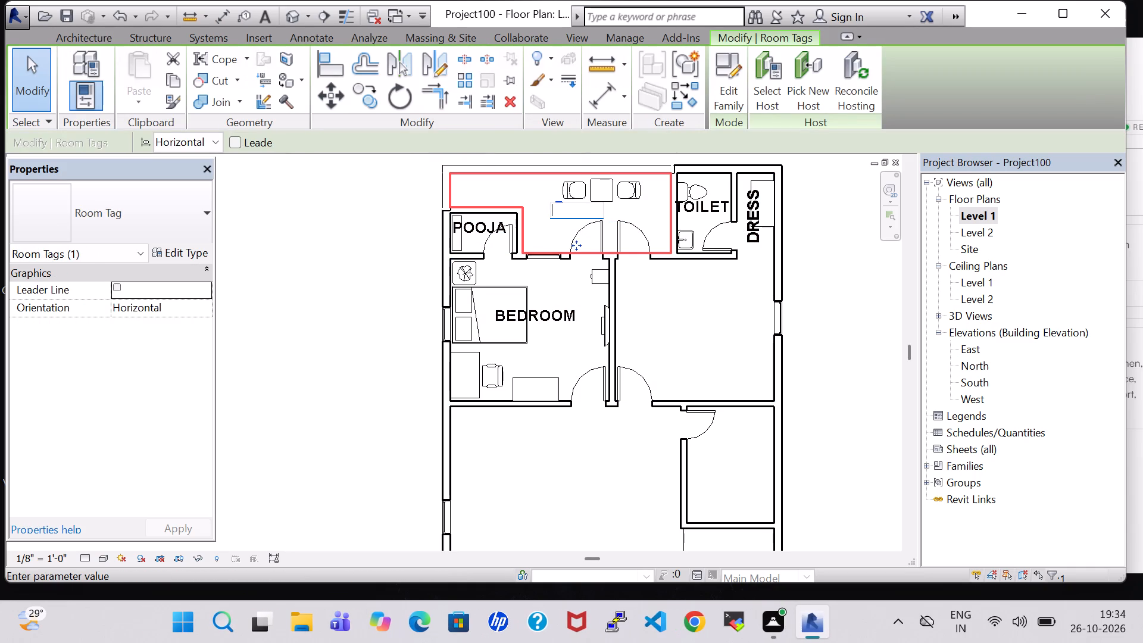
type("BACKYARD")
key("Return")
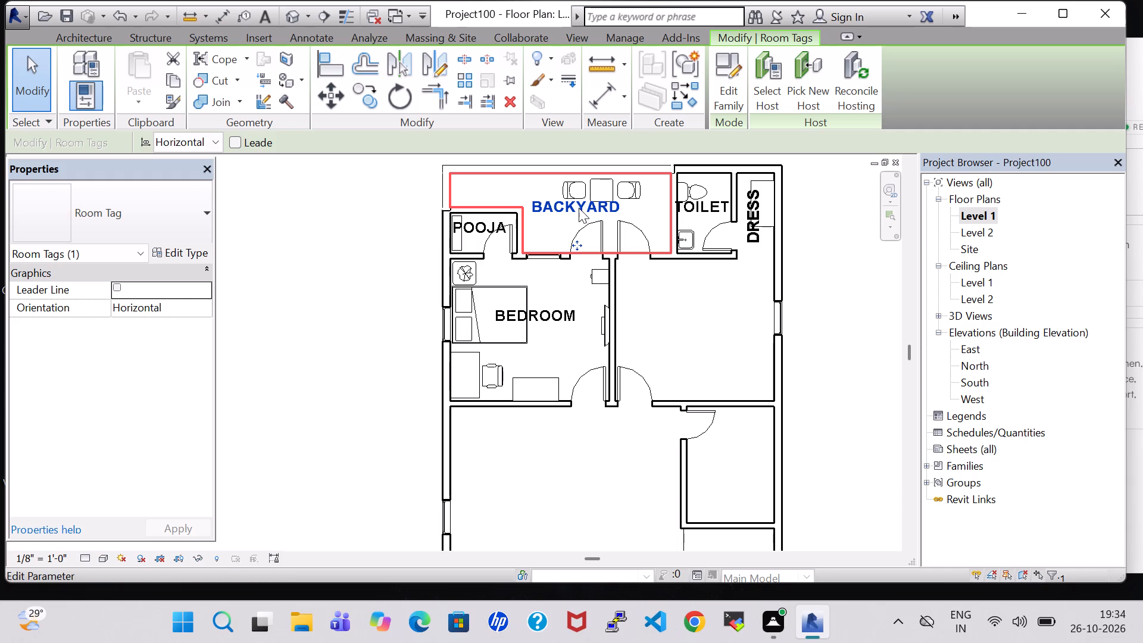
Nudge the BACKYARD room tag toward the TOILET so it sits centred beneath the end table and chairs.
key("Right")
key("Right")
key("Right")
key("Right")
key("Right")
key("Right")
key("Right")
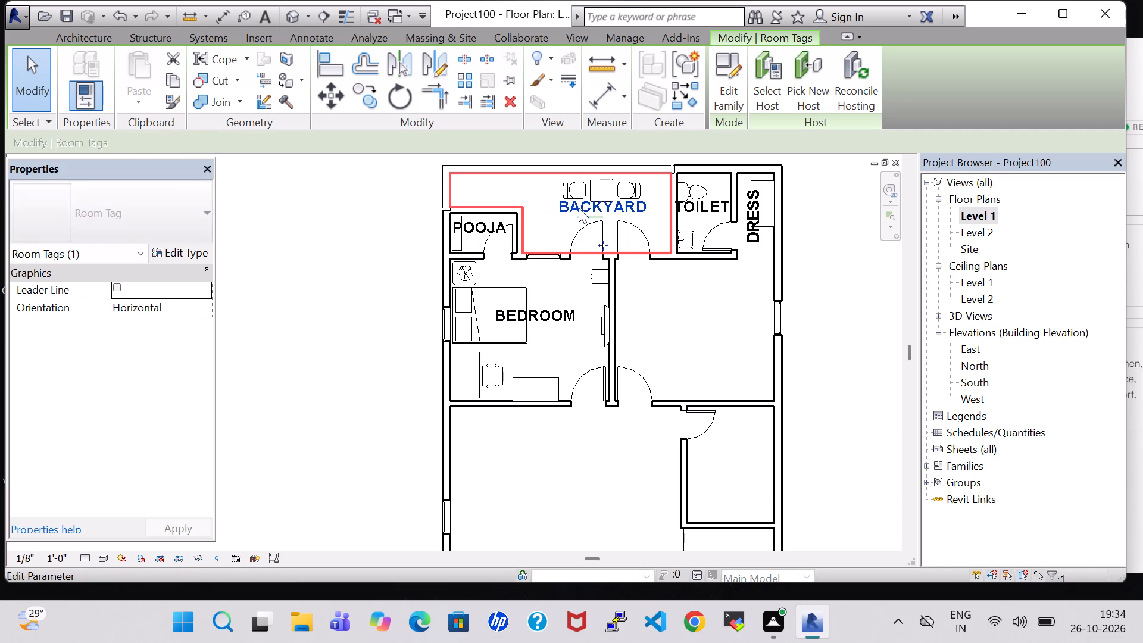
key("Right")
key("Down")
key("Up")
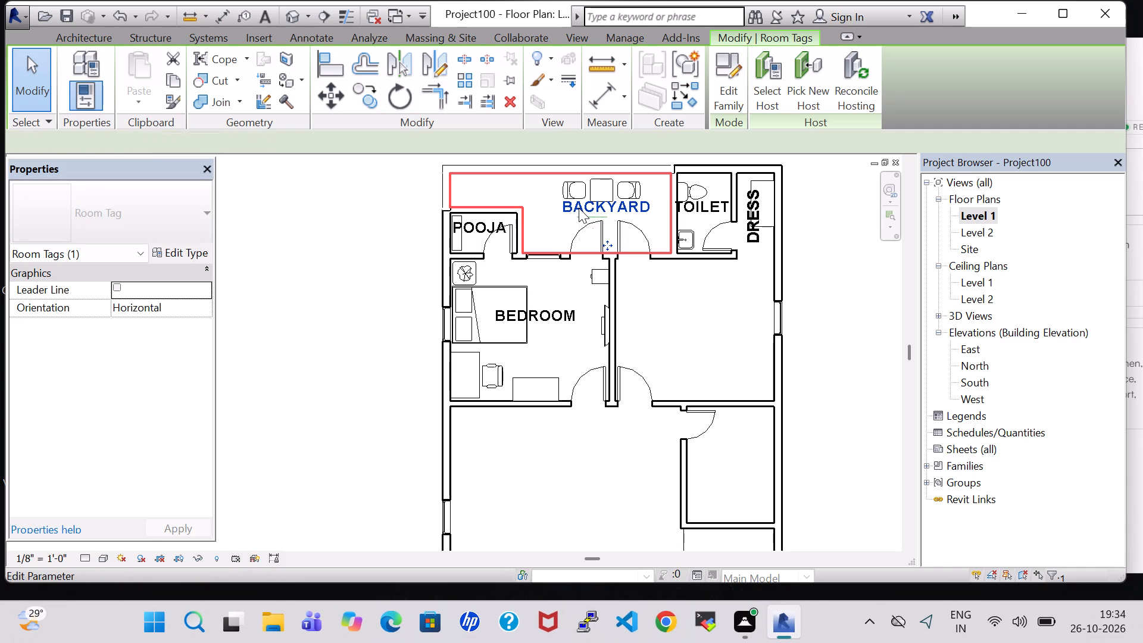
left_click(833, 285)
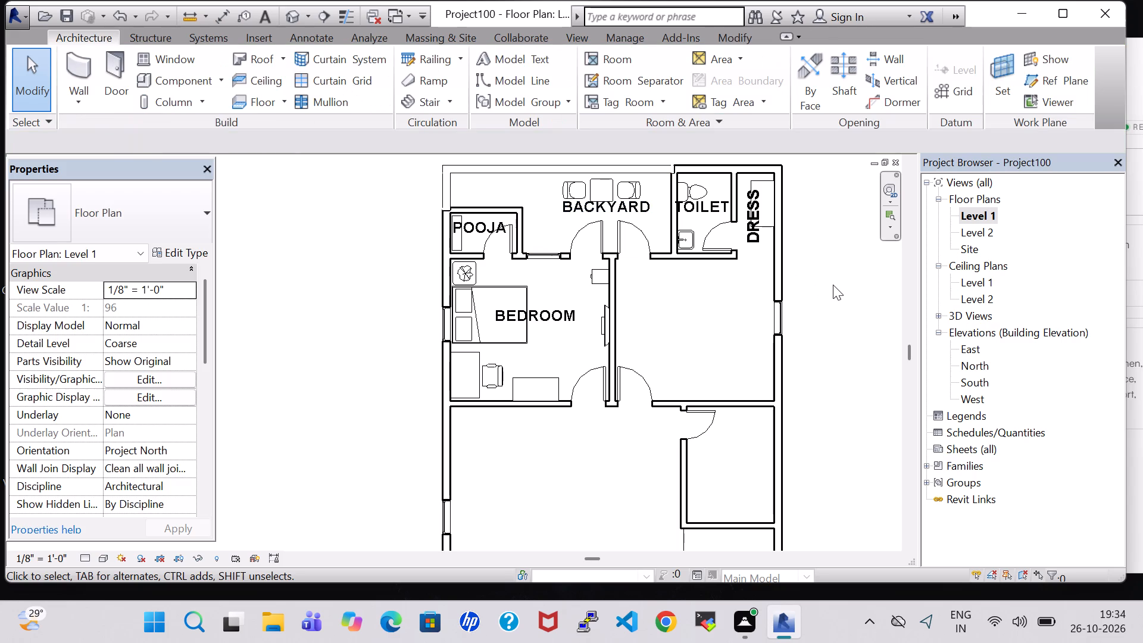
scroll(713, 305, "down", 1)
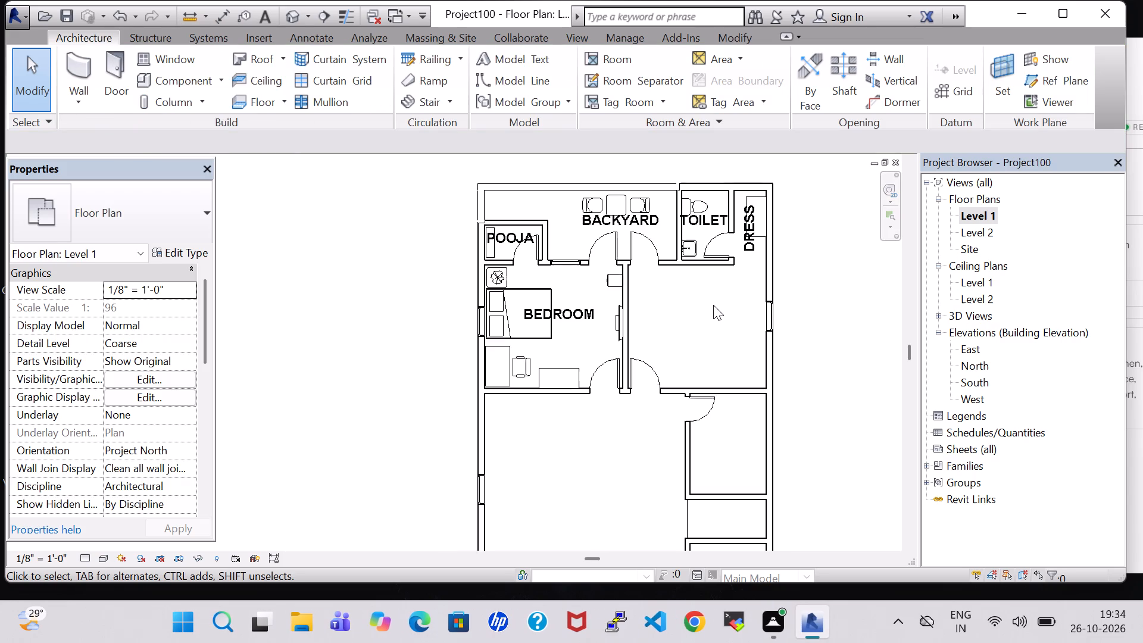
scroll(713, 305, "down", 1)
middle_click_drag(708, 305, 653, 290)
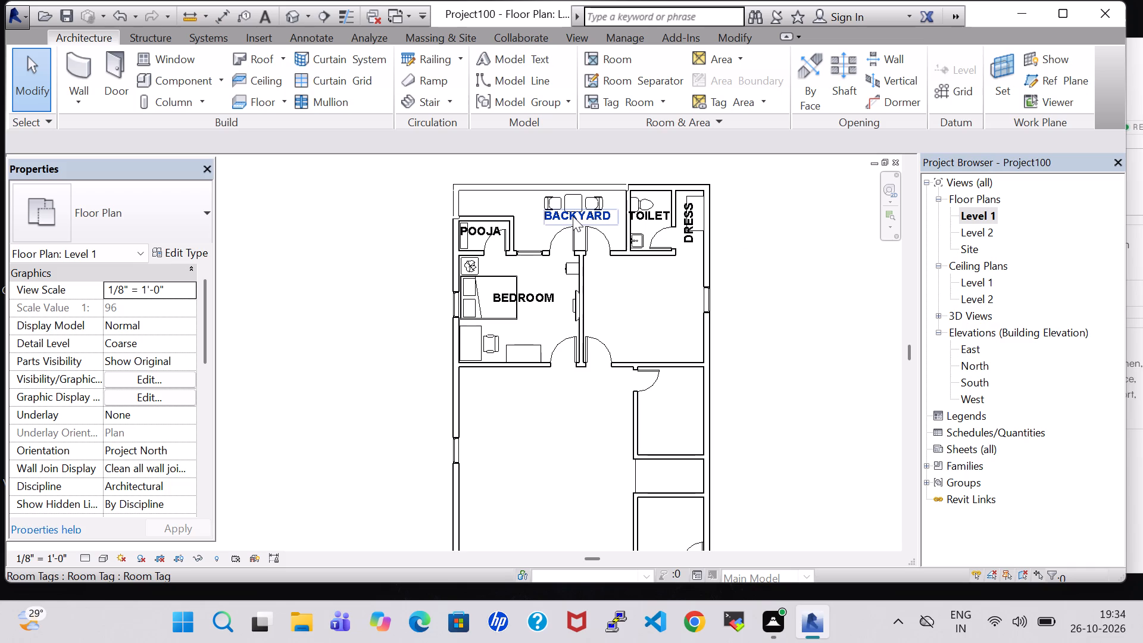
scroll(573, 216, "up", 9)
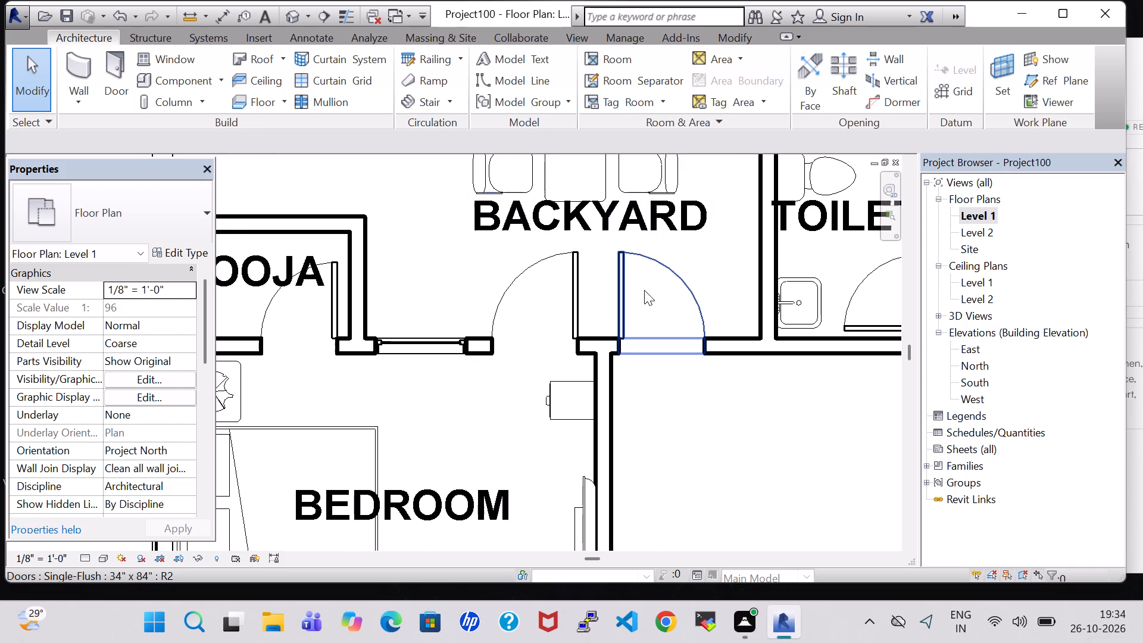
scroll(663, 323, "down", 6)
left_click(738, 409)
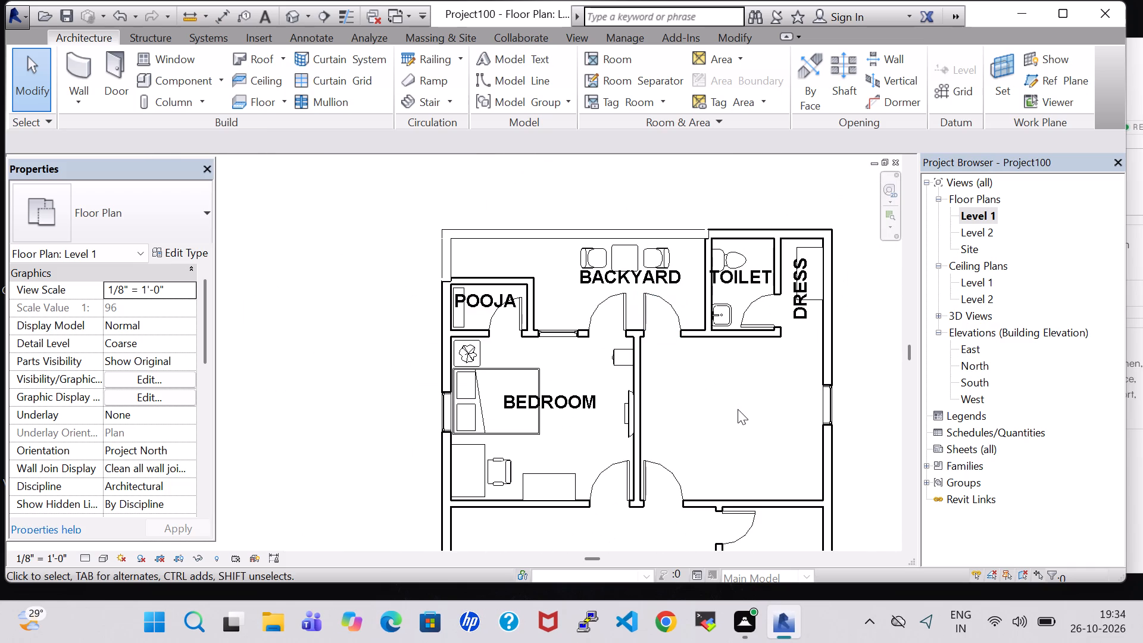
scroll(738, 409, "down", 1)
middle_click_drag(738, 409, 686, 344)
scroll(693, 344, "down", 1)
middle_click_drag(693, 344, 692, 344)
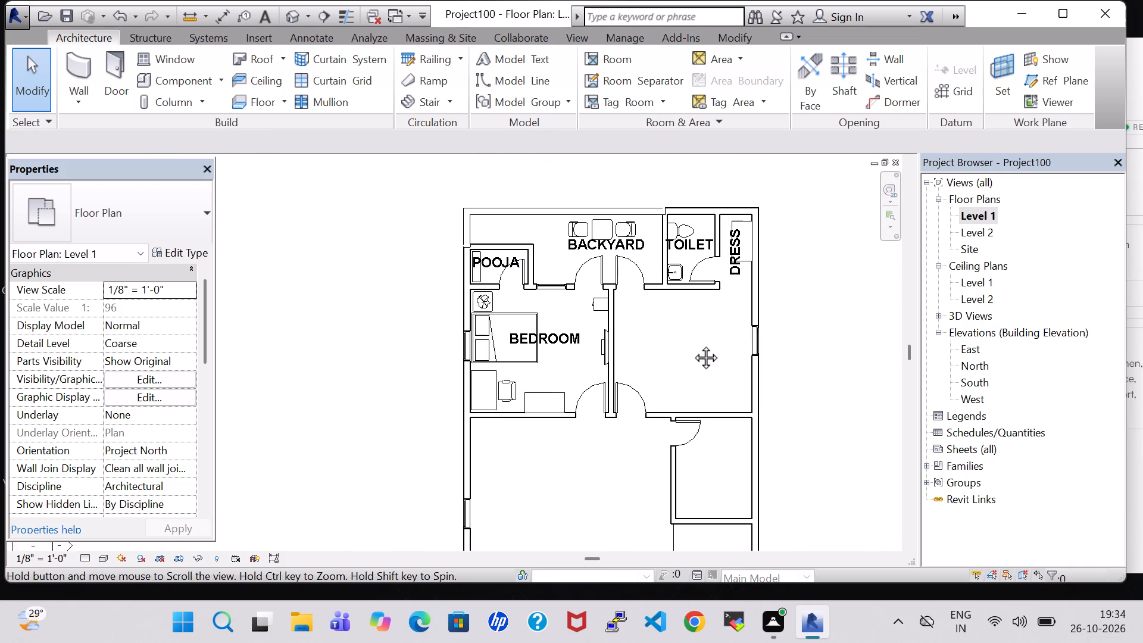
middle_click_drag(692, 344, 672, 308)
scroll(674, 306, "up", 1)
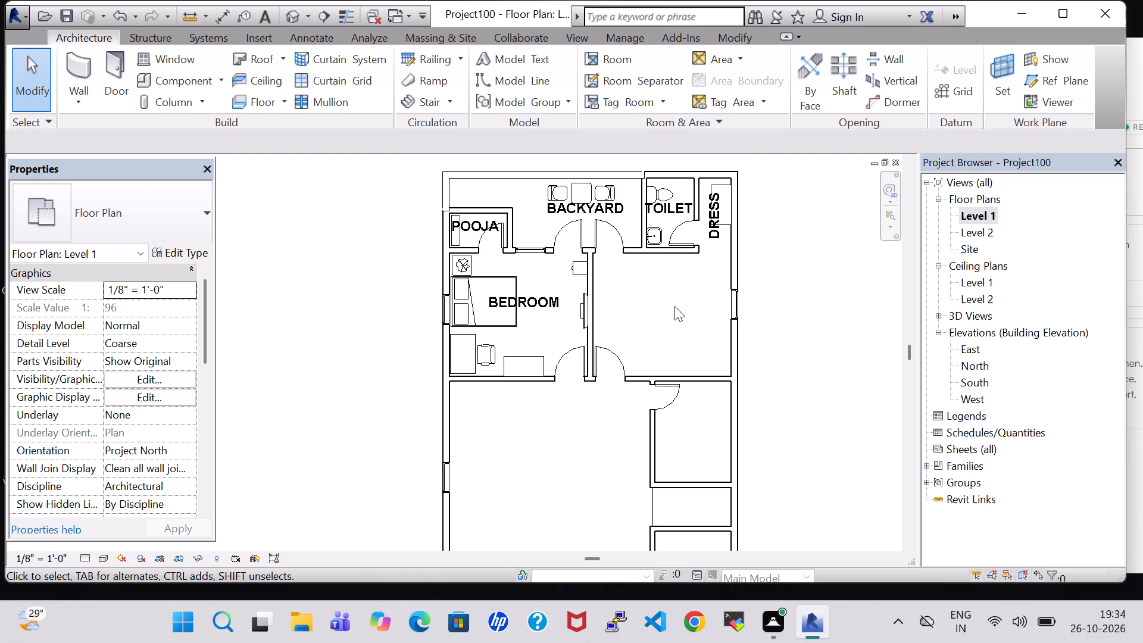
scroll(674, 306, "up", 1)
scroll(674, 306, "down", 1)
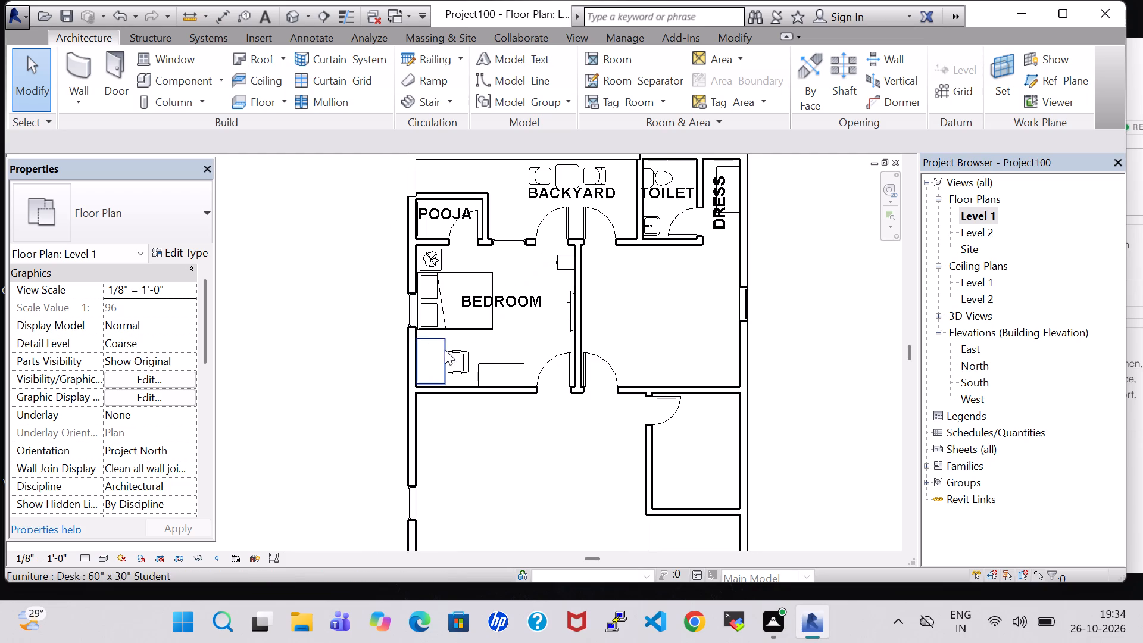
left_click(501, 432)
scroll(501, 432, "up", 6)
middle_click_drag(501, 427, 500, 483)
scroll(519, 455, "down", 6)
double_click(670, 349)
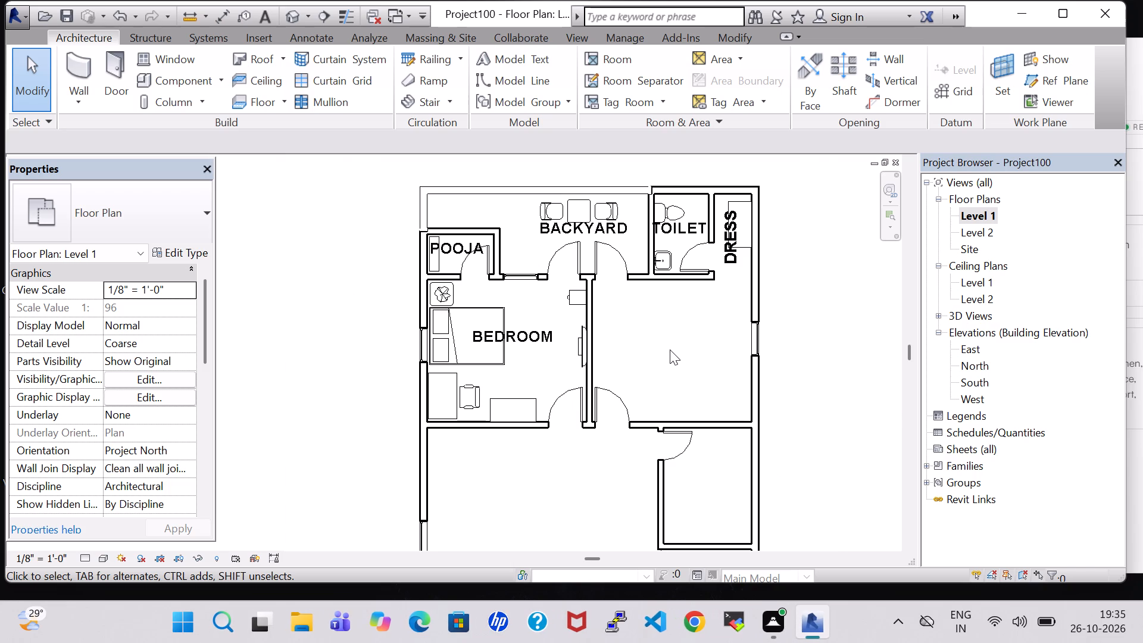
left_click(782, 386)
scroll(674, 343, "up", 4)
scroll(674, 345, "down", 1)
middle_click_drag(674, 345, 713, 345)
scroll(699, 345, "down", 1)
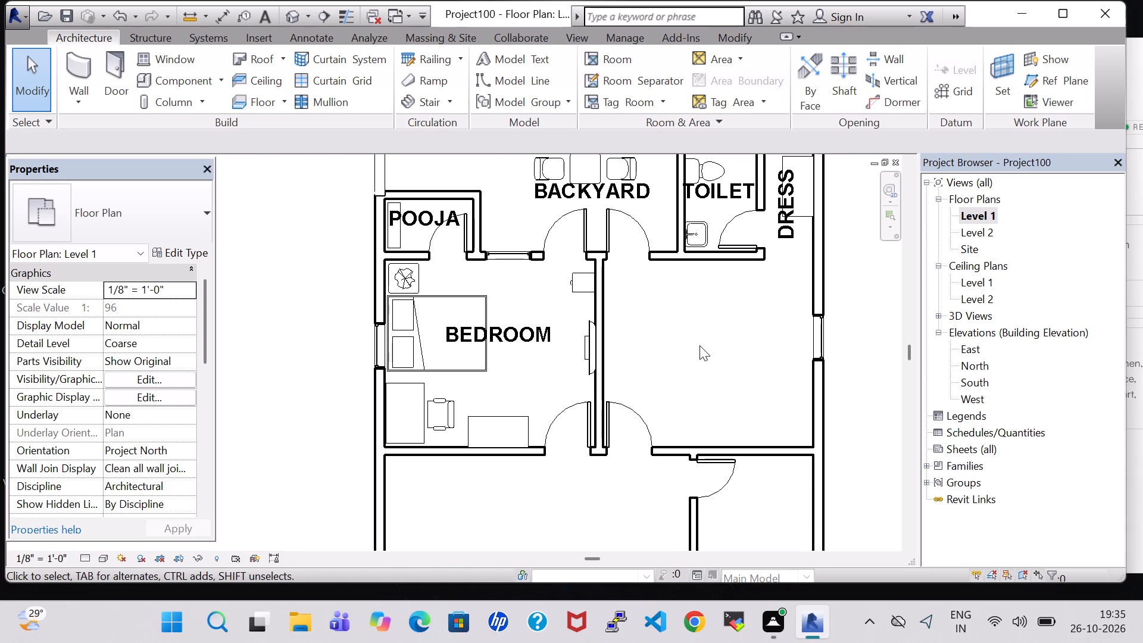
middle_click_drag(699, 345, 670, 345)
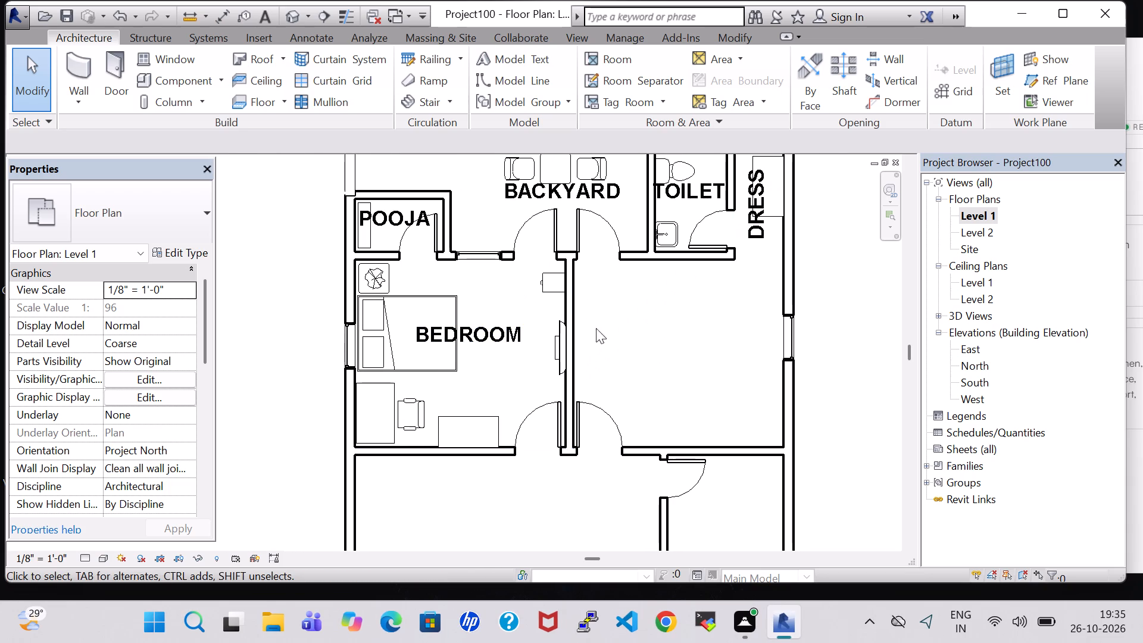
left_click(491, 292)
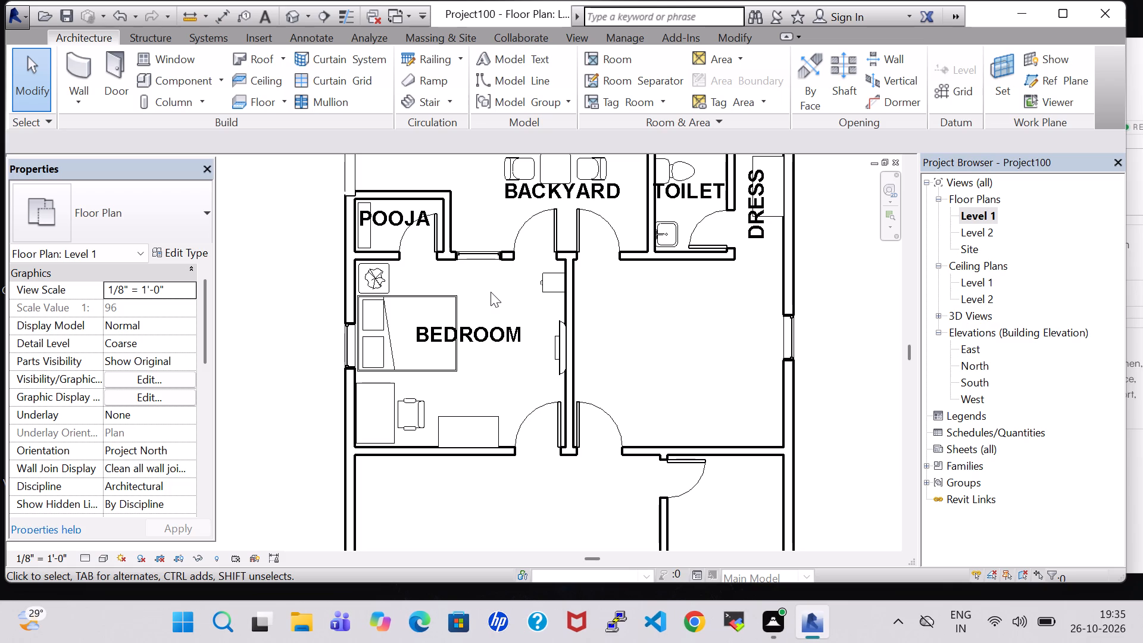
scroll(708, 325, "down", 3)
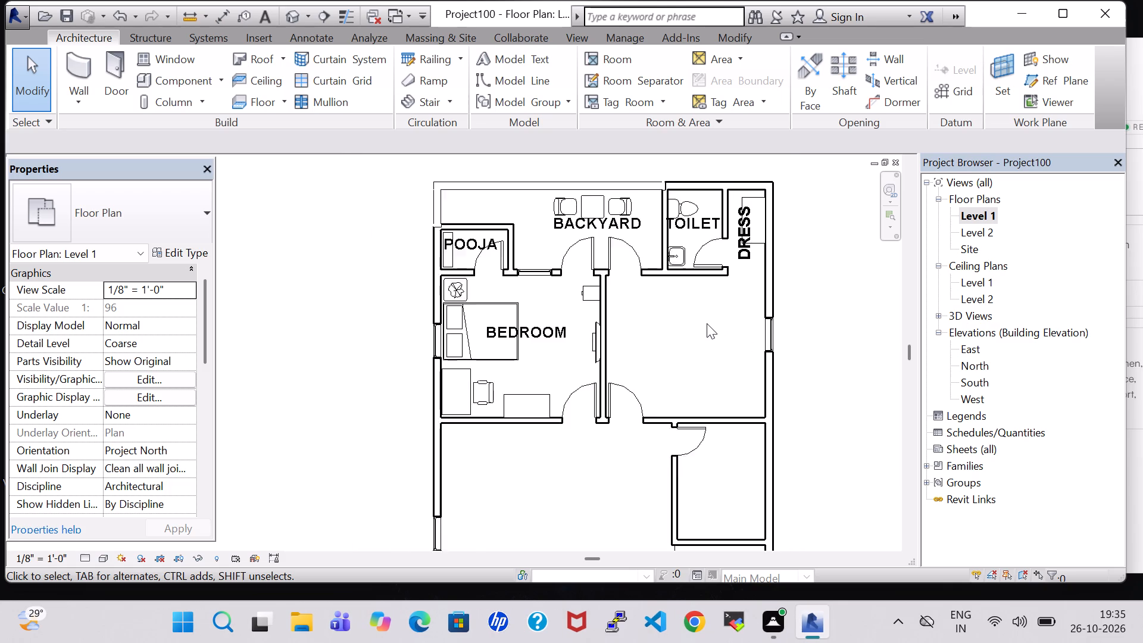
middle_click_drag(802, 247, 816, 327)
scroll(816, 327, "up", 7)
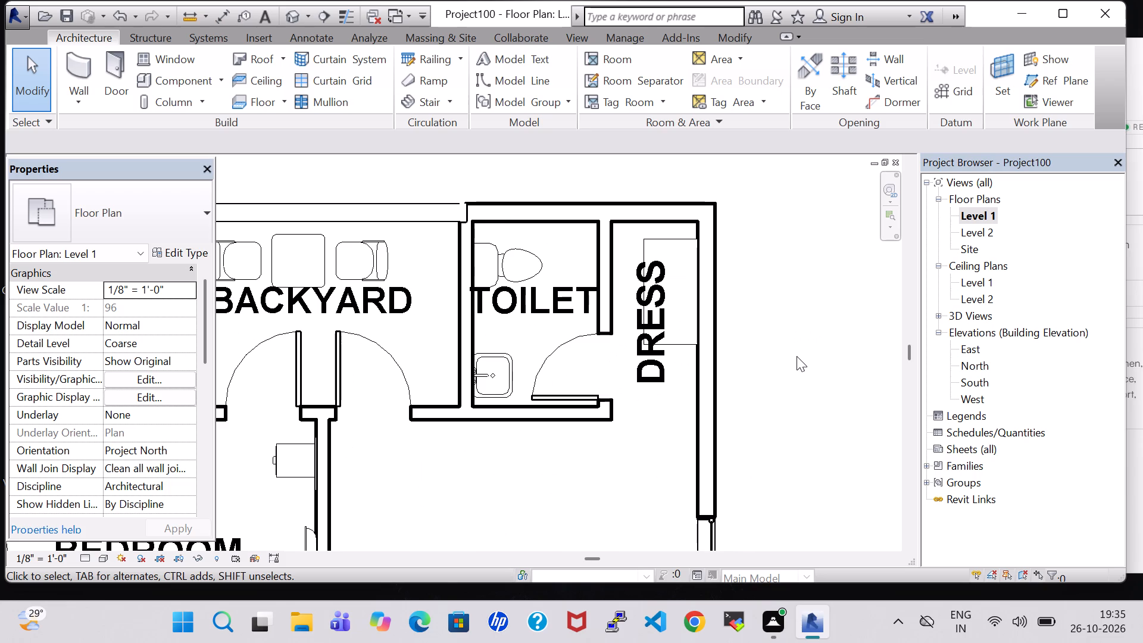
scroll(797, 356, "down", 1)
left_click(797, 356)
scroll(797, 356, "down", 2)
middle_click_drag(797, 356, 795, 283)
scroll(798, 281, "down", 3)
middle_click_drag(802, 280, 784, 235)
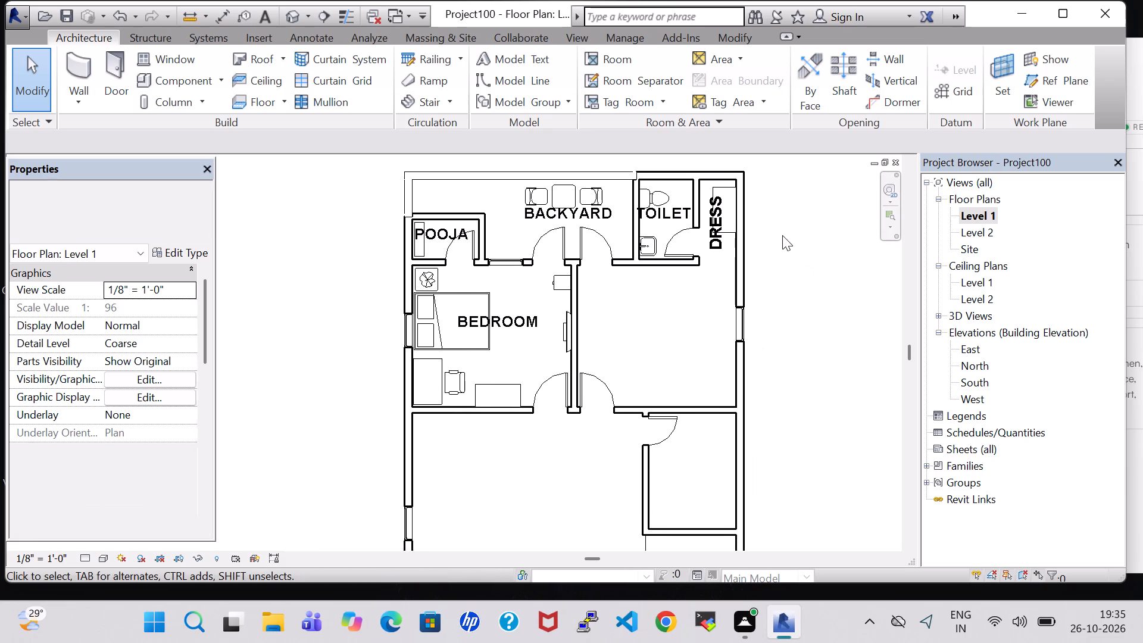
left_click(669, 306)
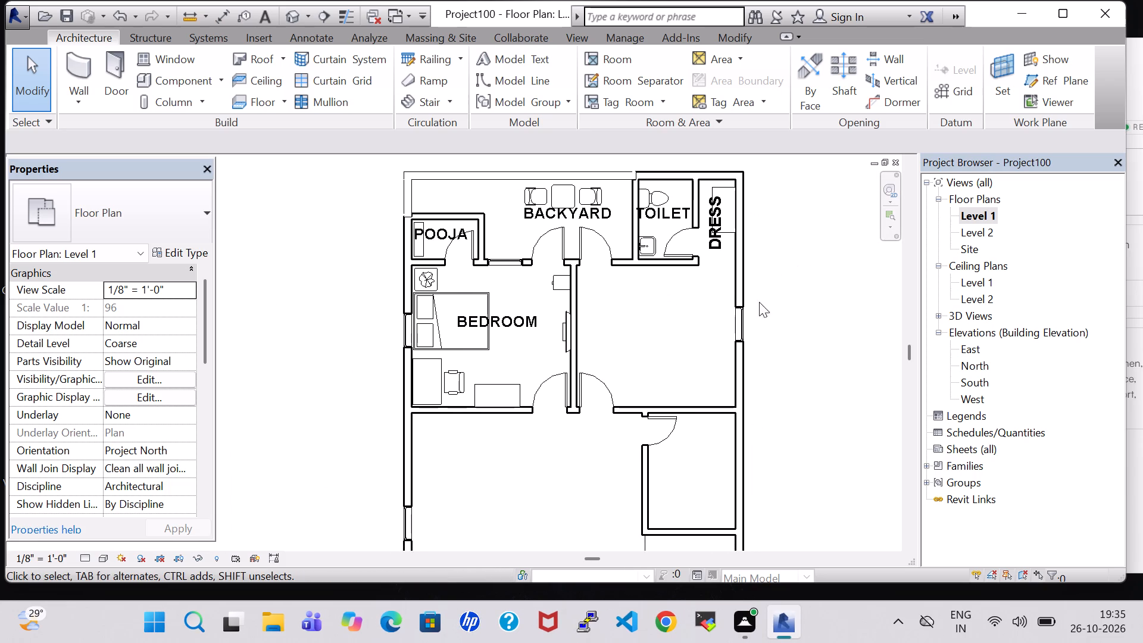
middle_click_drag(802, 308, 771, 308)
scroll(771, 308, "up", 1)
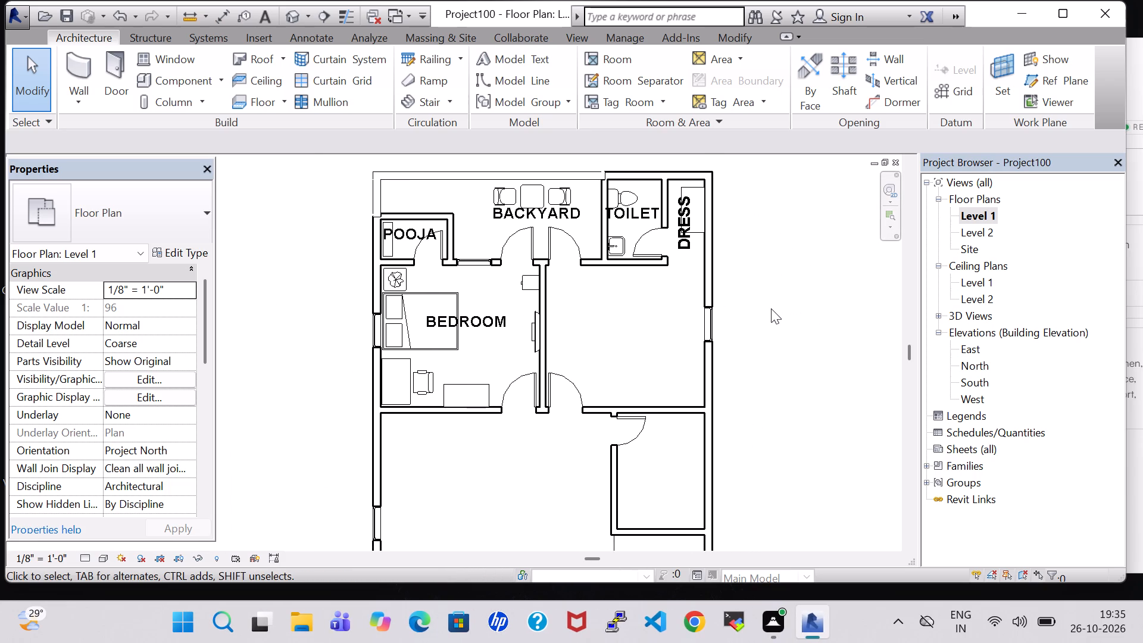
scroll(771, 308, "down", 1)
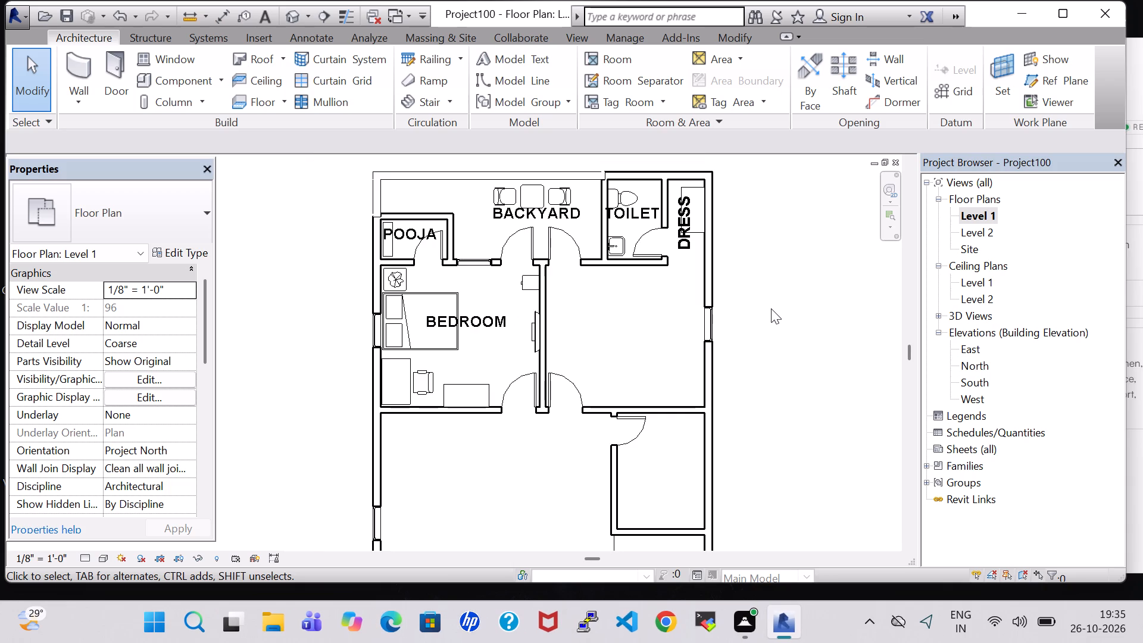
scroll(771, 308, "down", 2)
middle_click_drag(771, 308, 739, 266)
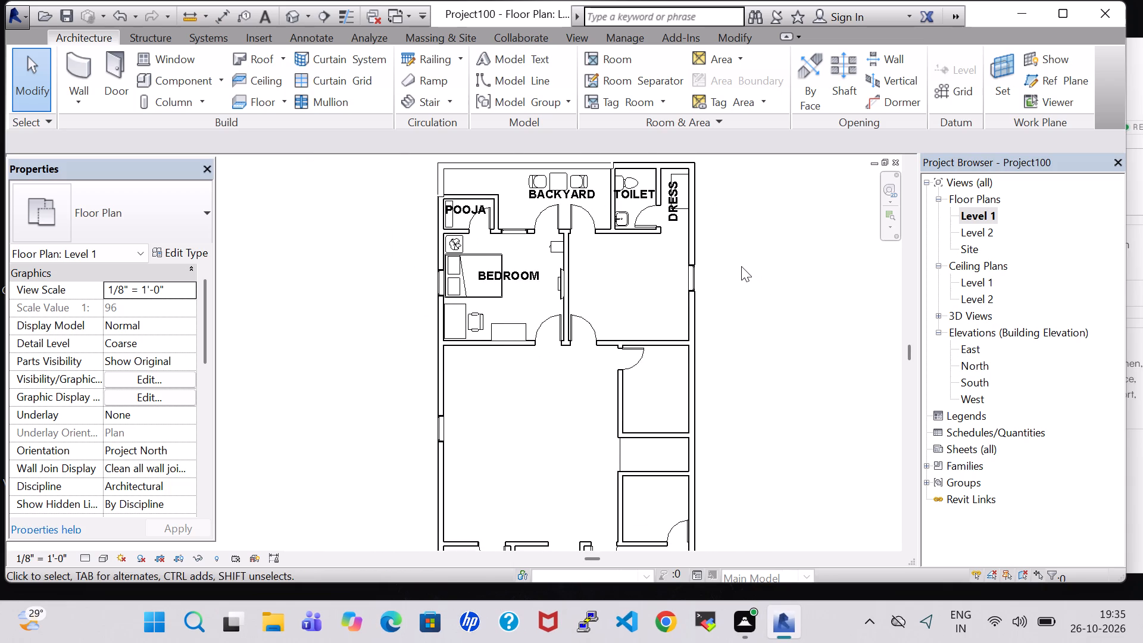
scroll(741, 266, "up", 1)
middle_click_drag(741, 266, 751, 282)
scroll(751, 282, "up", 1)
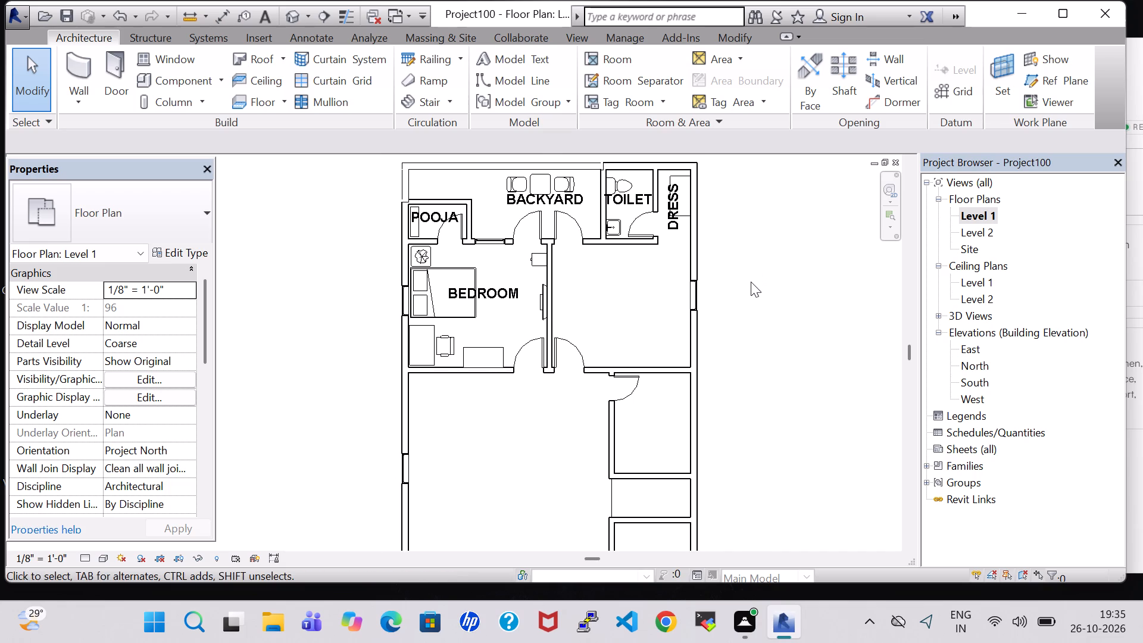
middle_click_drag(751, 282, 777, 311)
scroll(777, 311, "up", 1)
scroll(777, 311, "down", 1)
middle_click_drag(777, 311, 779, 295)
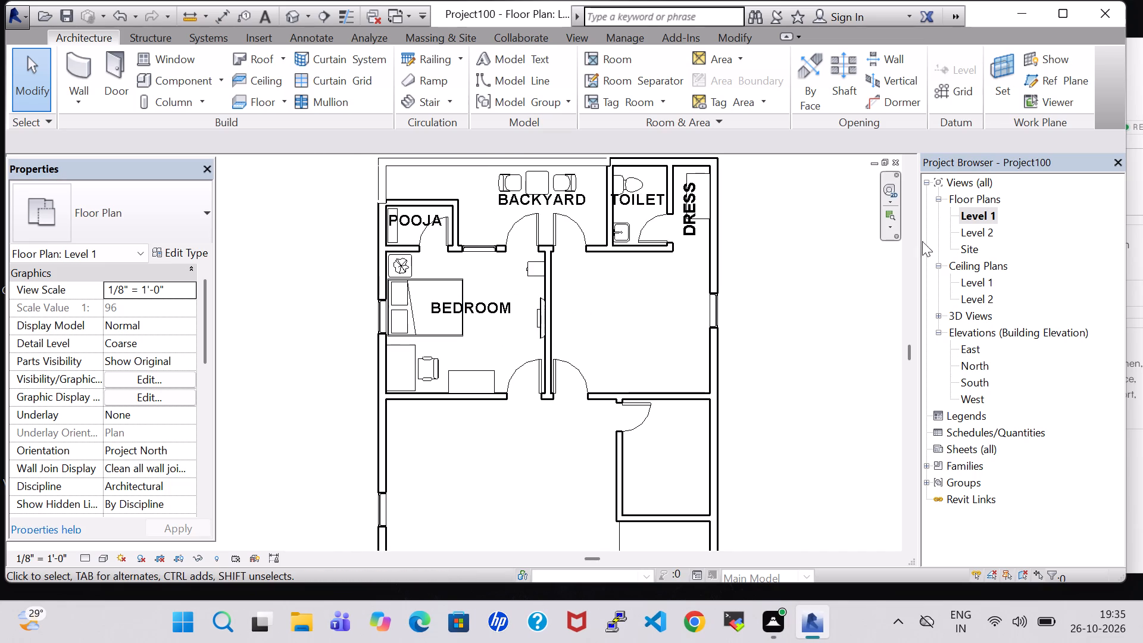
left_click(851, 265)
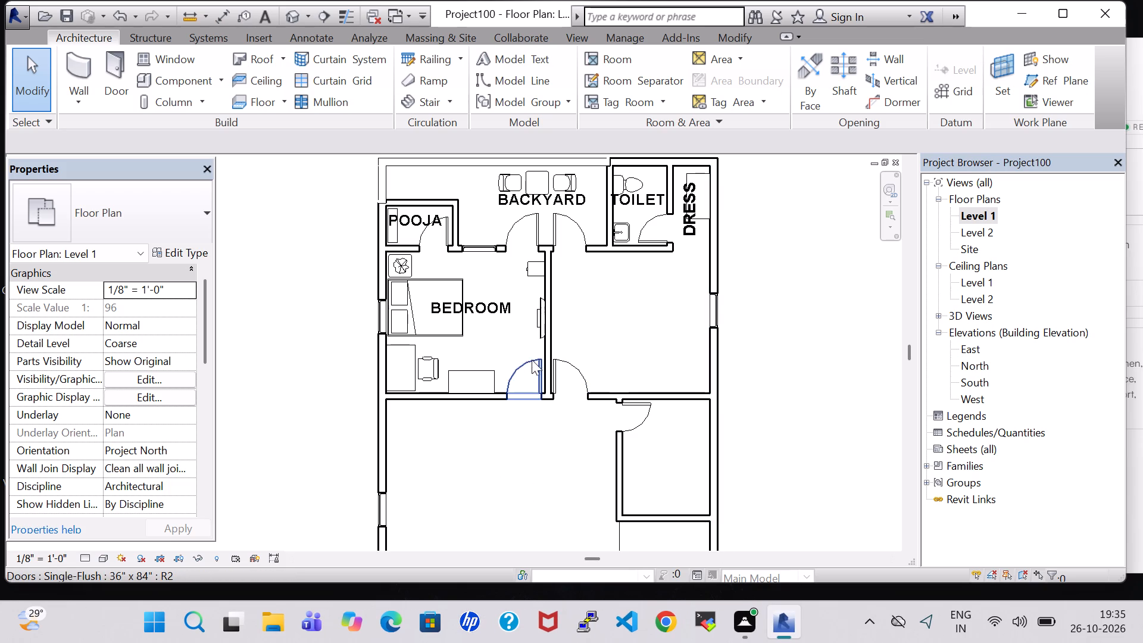
Open the default 3D view and examine the furnished bedroom, the backyard seating and the surrounding rooms.
left_click(285, 11)
scroll(477, 285, "down", 5)
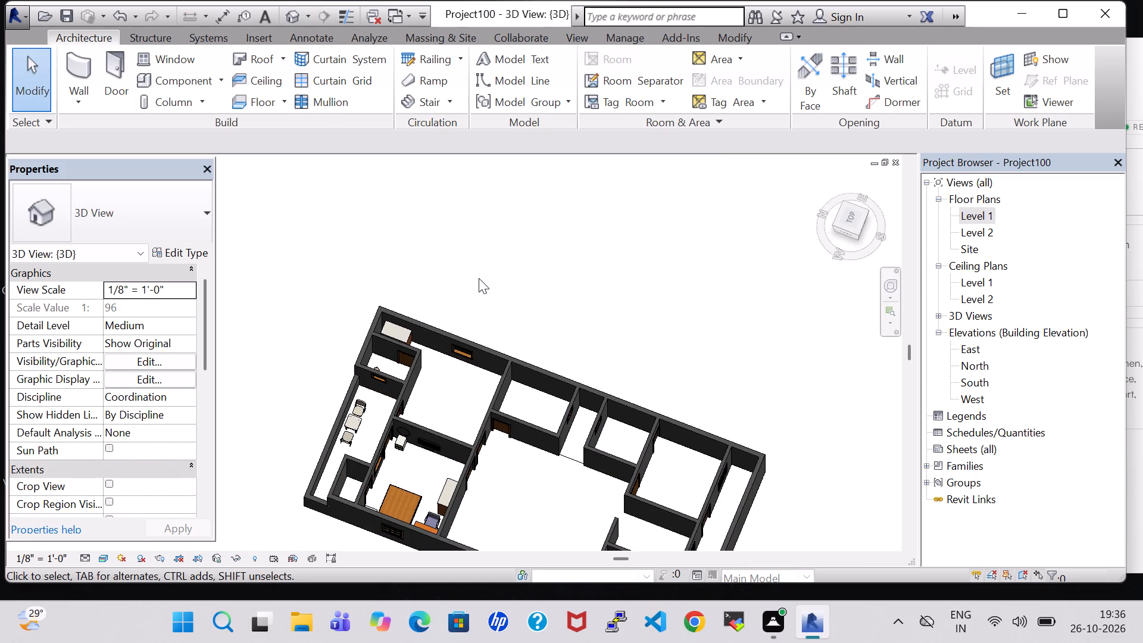
scroll(472, 383, "up", 5)
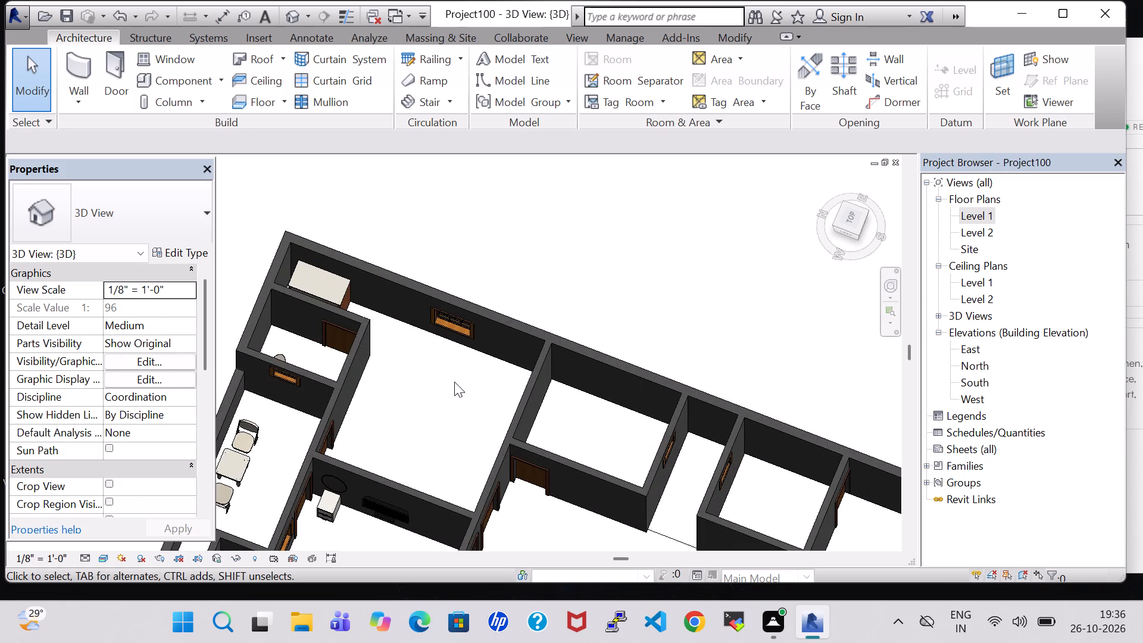
scroll(454, 382, "up", 1)
middle_click_drag(454, 382, 474, 460)
middle_click_drag(435, 448, 437, 327)
middle_click_drag(399, 288, 399, 204, "shift")
middle_click_drag(368, 295, 454, 176)
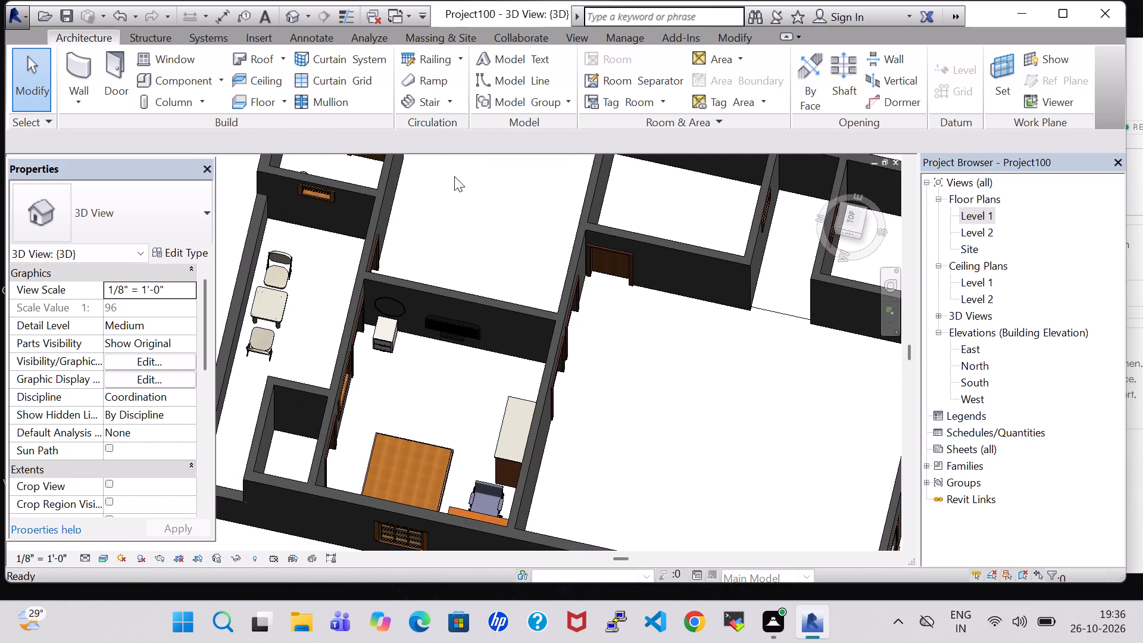
Examine the bedroom's mirror, drawer unit and TV wall up close in the 3D view.
scroll(453, 385, "up", 6)
middle_click_drag(443, 385, 444, 321)
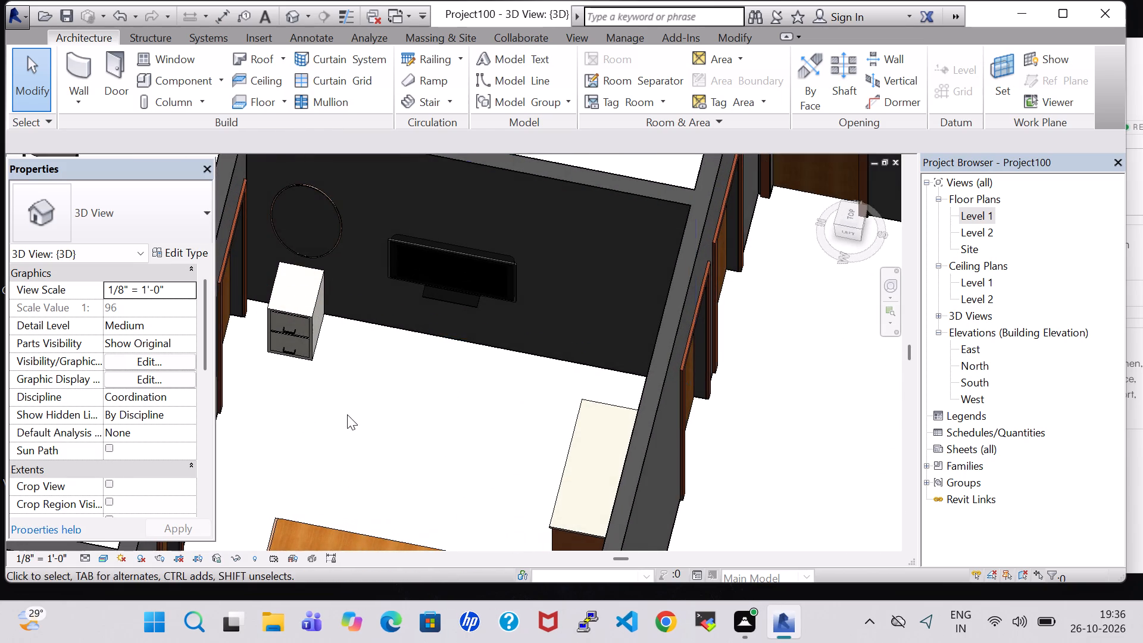
middle_click_drag(360, 417, 420, 397)
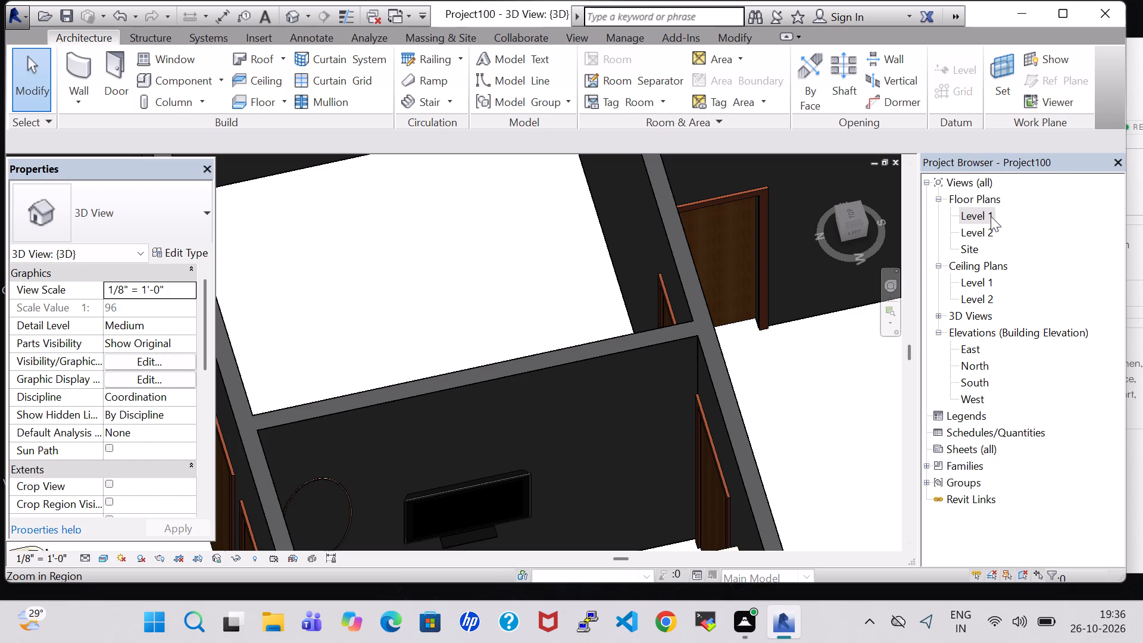
Return to the Level 1 floor plan.
double_click(967, 220)
scroll(589, 282, "down", 3)
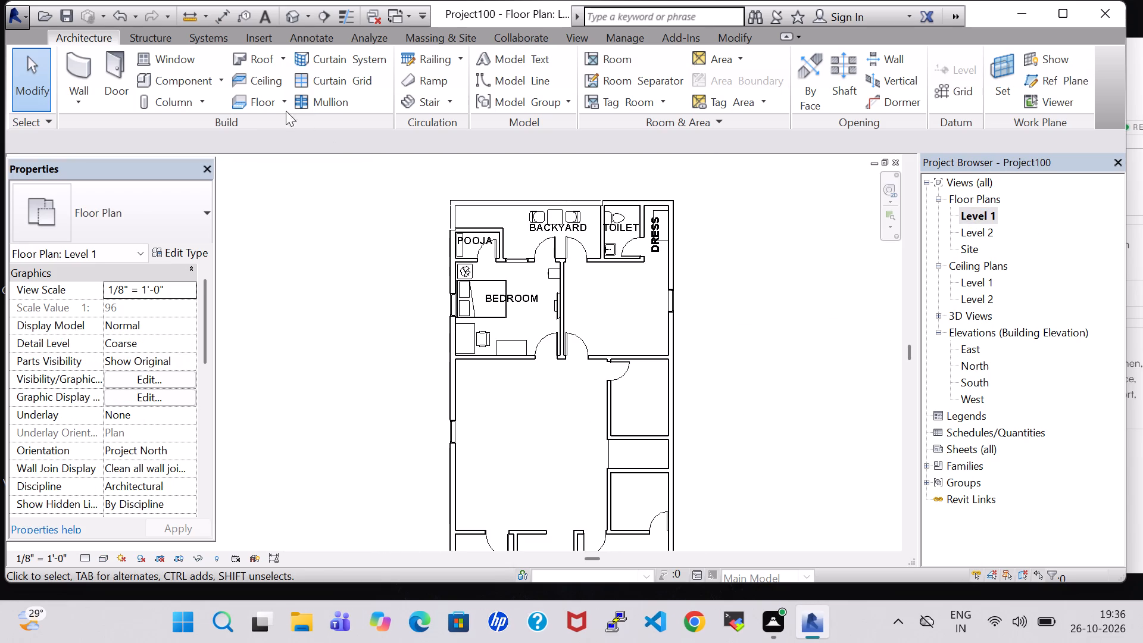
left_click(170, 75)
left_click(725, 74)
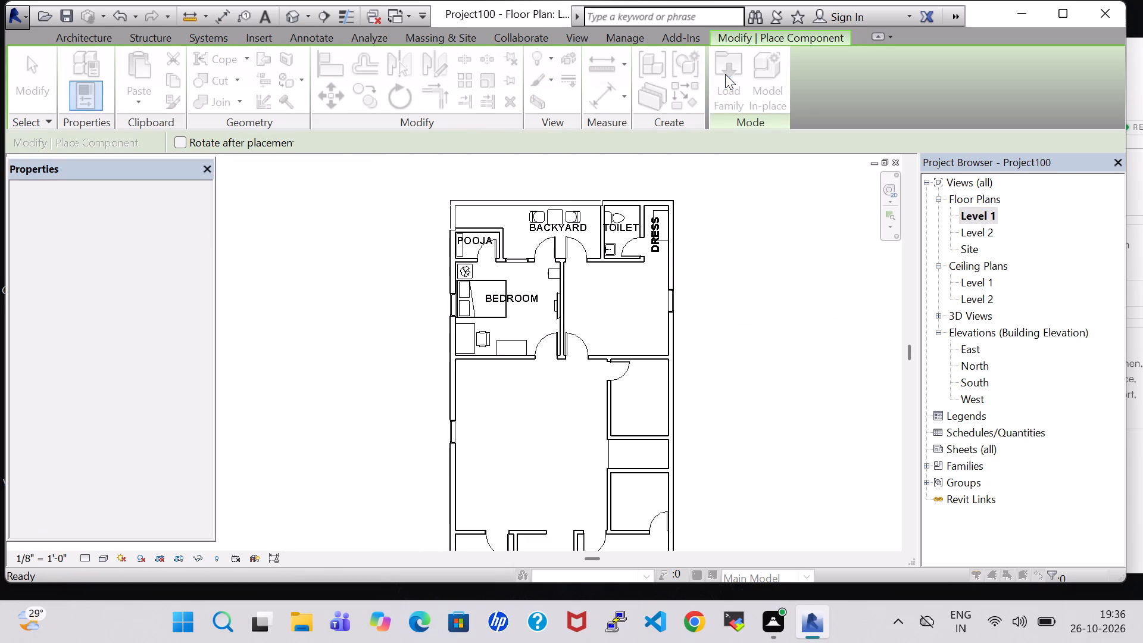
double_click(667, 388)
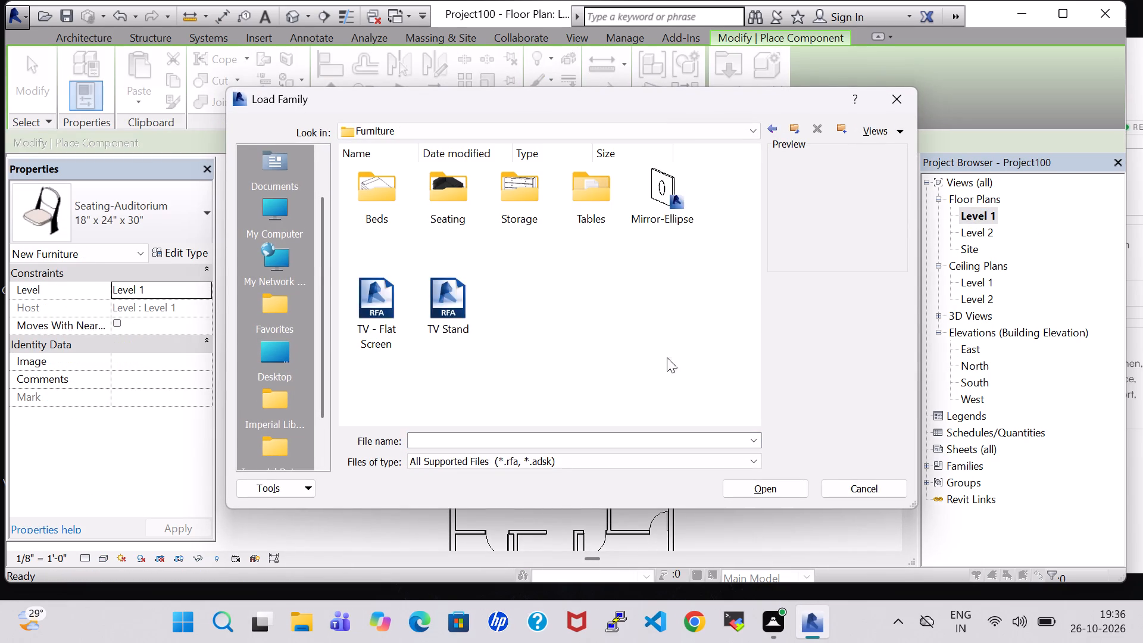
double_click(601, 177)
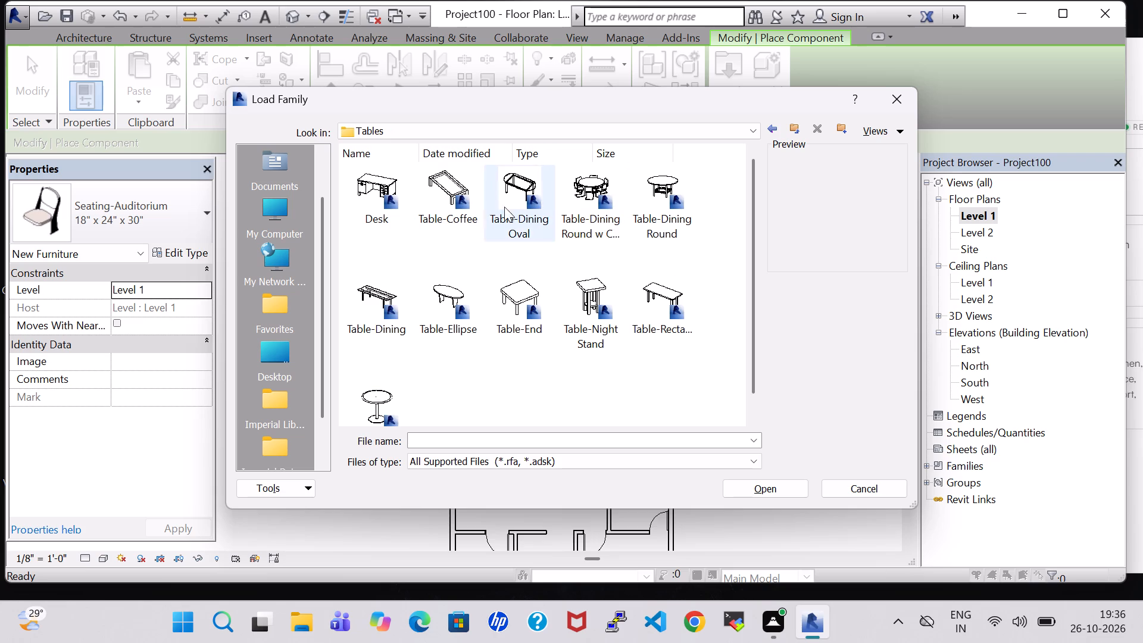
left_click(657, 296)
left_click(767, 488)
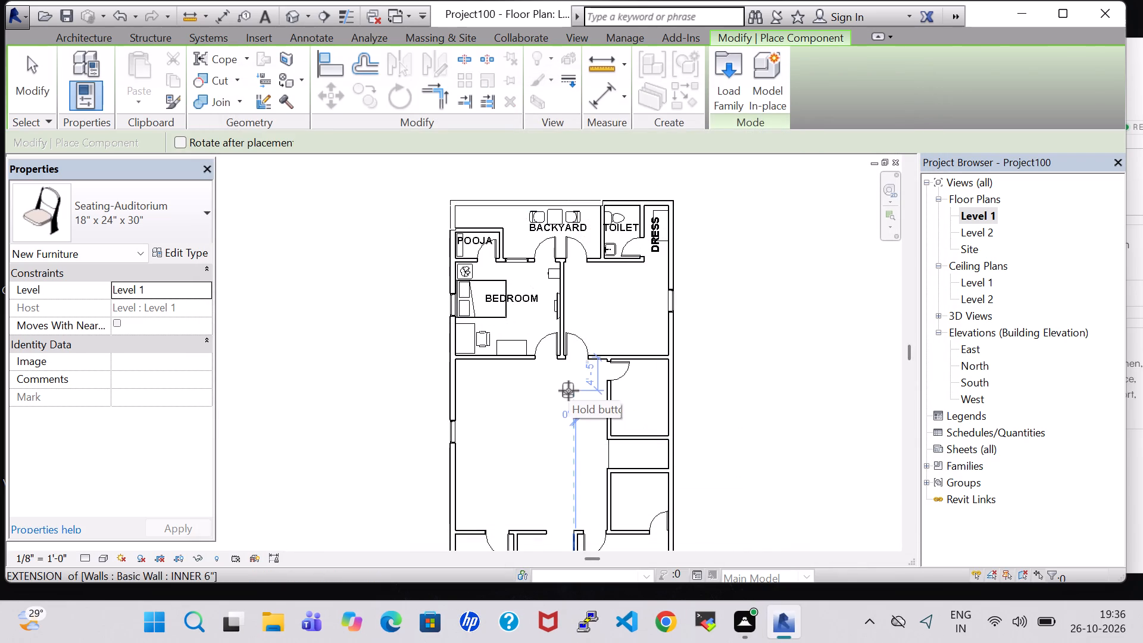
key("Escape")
Nudge the 42" flat-screen TV on the BEDROOM's inner wall slightly toward the BACKYARD side.
scroll(569, 391, "up", 5)
middle_click_drag(623, 233, 635, 388)
scroll(635, 388, "down", 1)
middle_click_drag(635, 388, 622, 388)
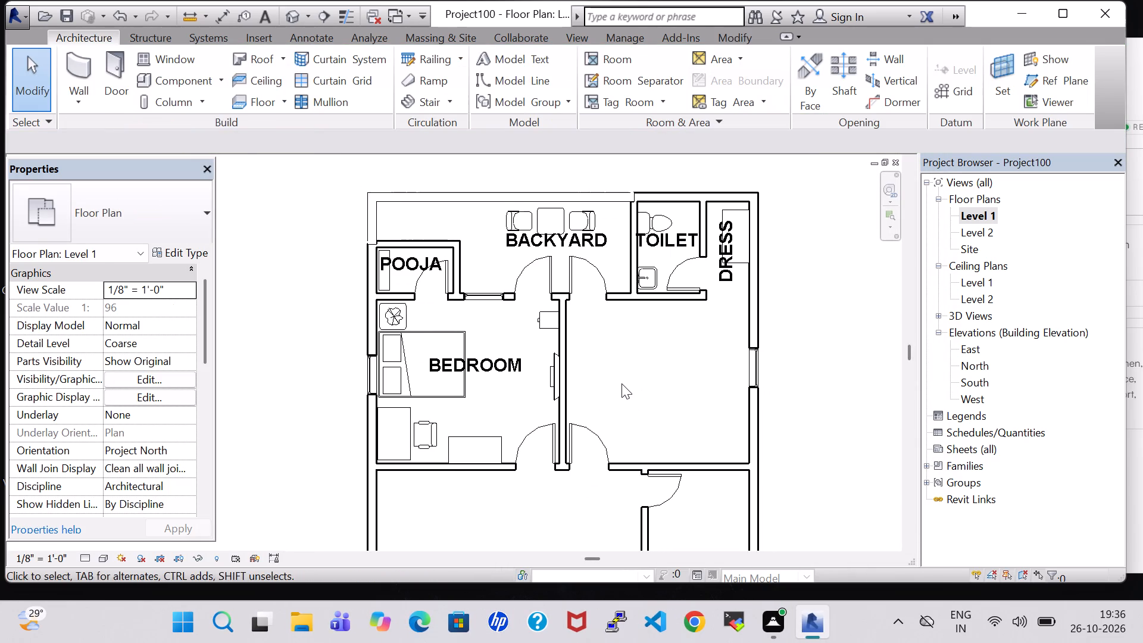
scroll(622, 383, "up", 3)
middle_click_drag(622, 383, 613, 363)
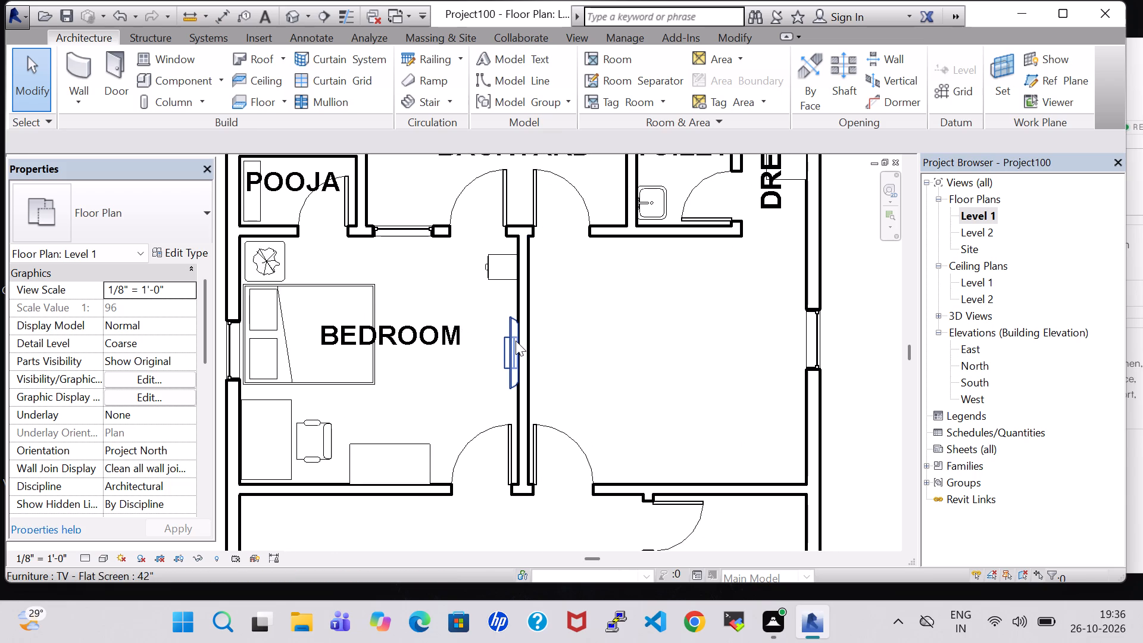
left_click(516, 341)
key("Up")
key("Up")
key("Up")
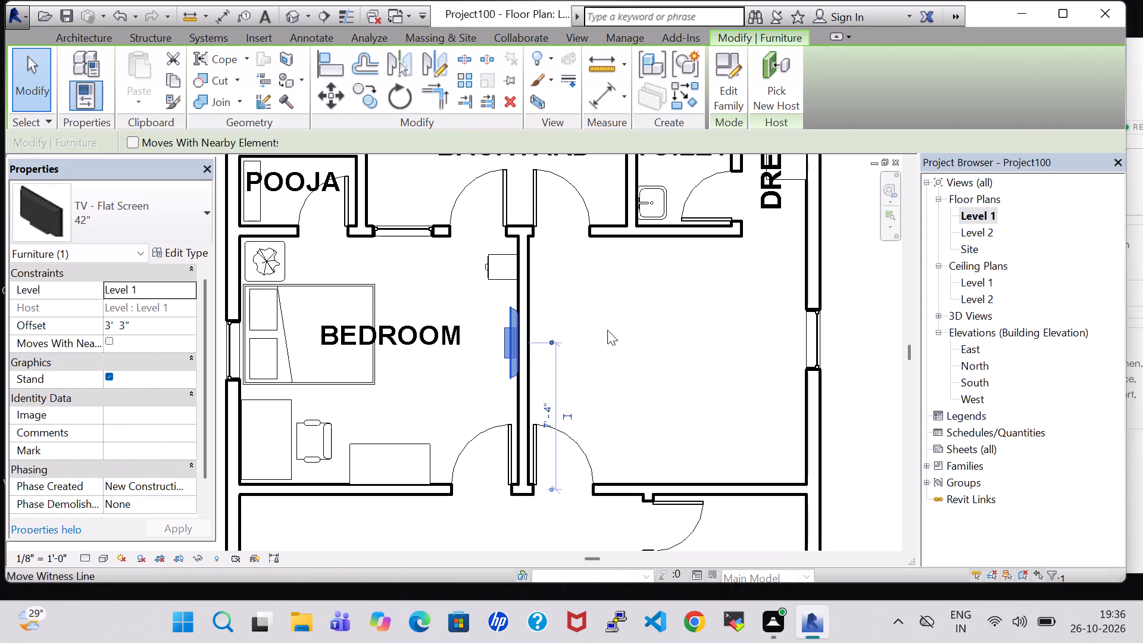
left_click(655, 324)
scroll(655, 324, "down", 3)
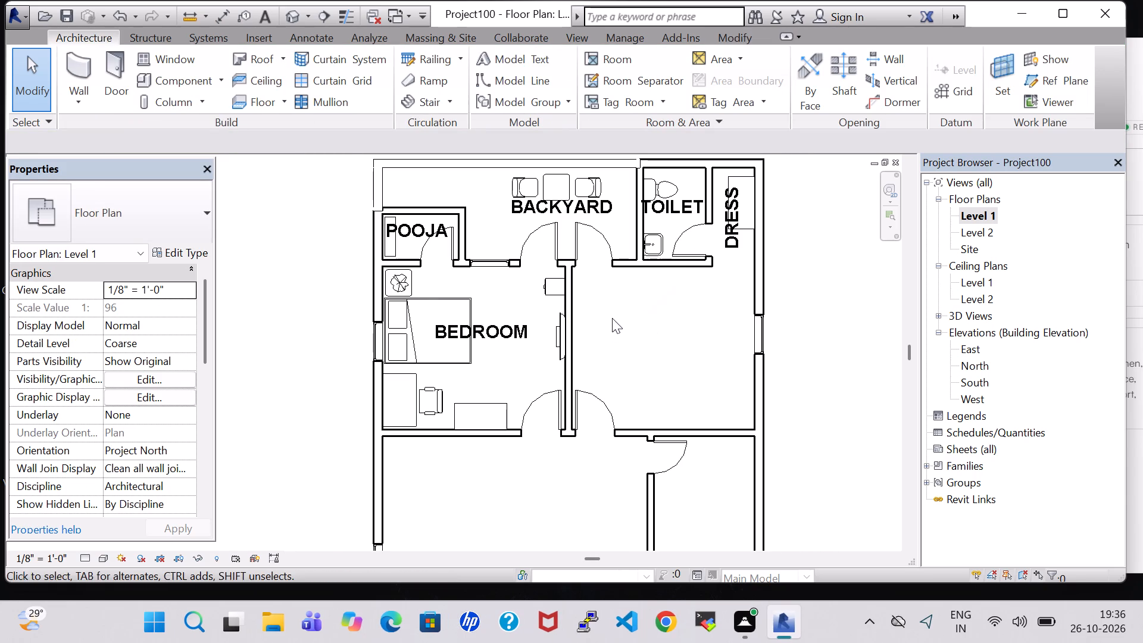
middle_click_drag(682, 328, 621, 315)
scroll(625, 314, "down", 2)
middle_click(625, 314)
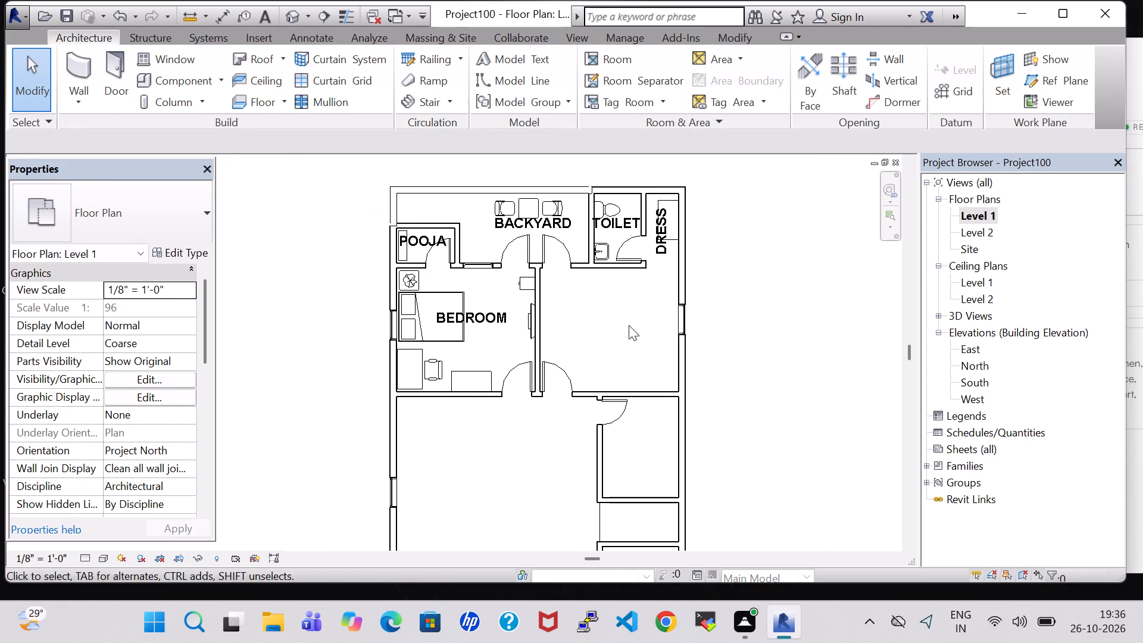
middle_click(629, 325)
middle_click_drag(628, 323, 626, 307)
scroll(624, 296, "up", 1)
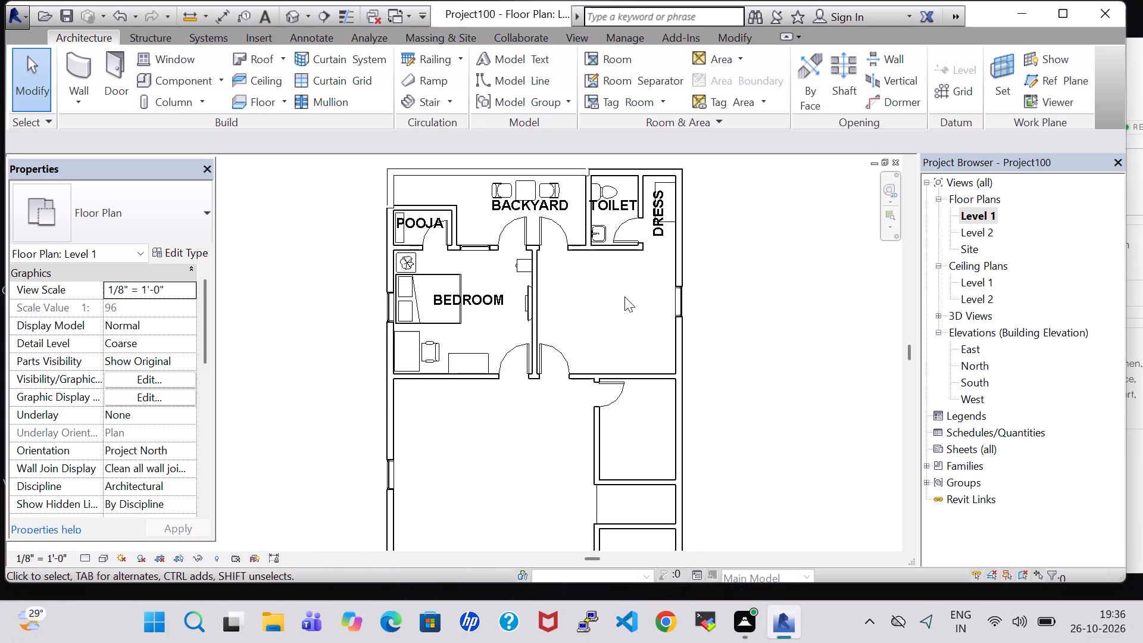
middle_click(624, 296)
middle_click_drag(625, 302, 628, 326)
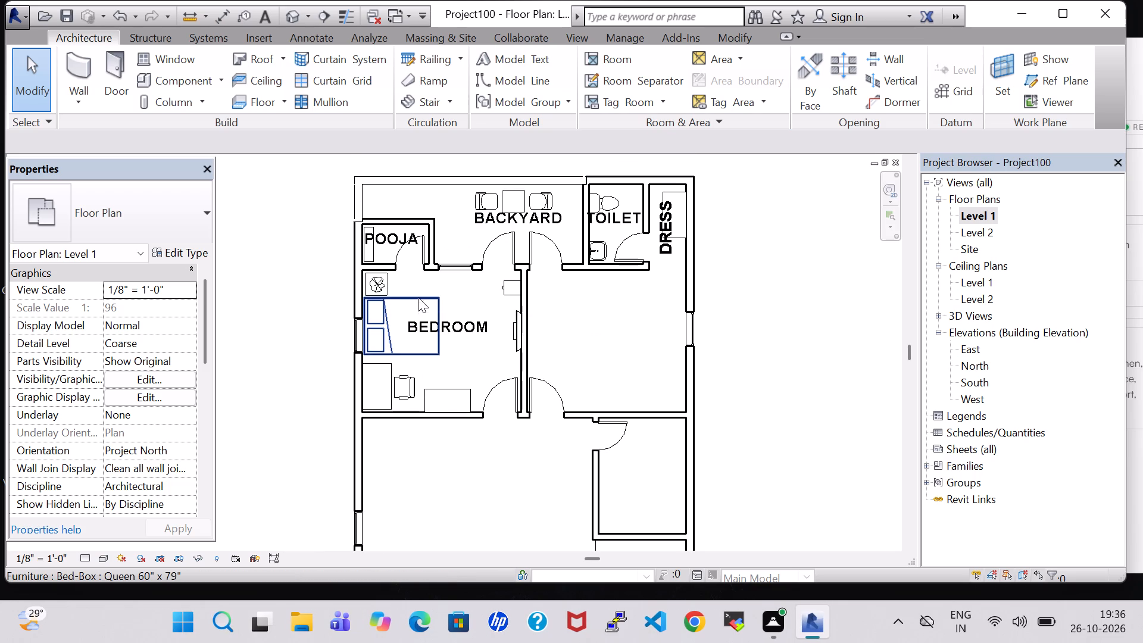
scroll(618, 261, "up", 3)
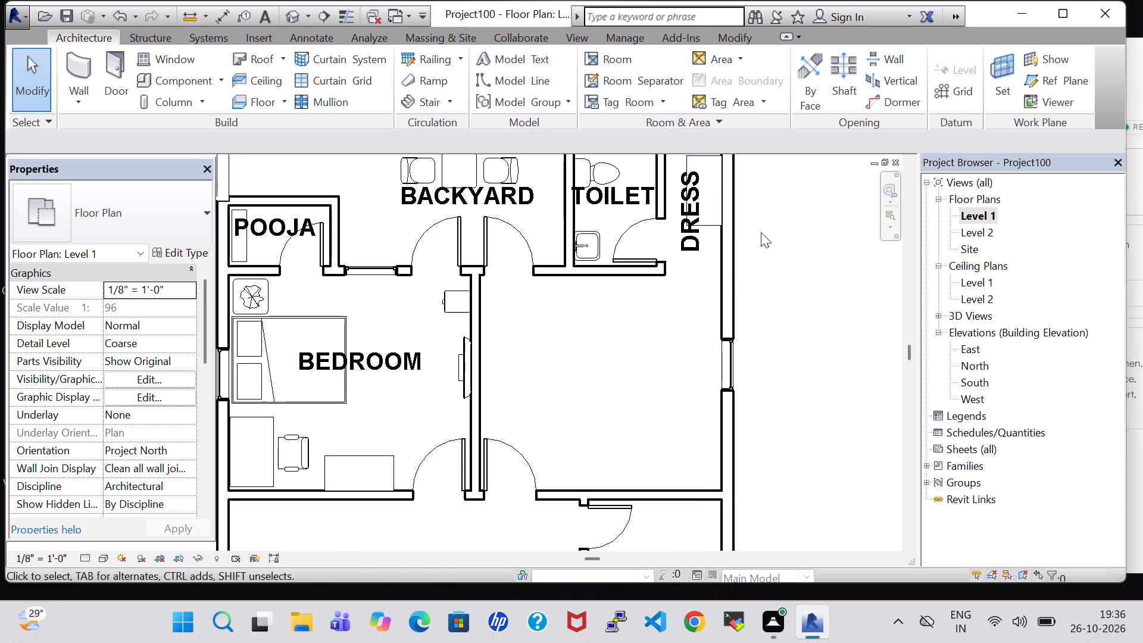
Open the default 3D view and examine the toilet, the dressing area and the unfurnished room beside the bedroom.
left_click(710, 224)
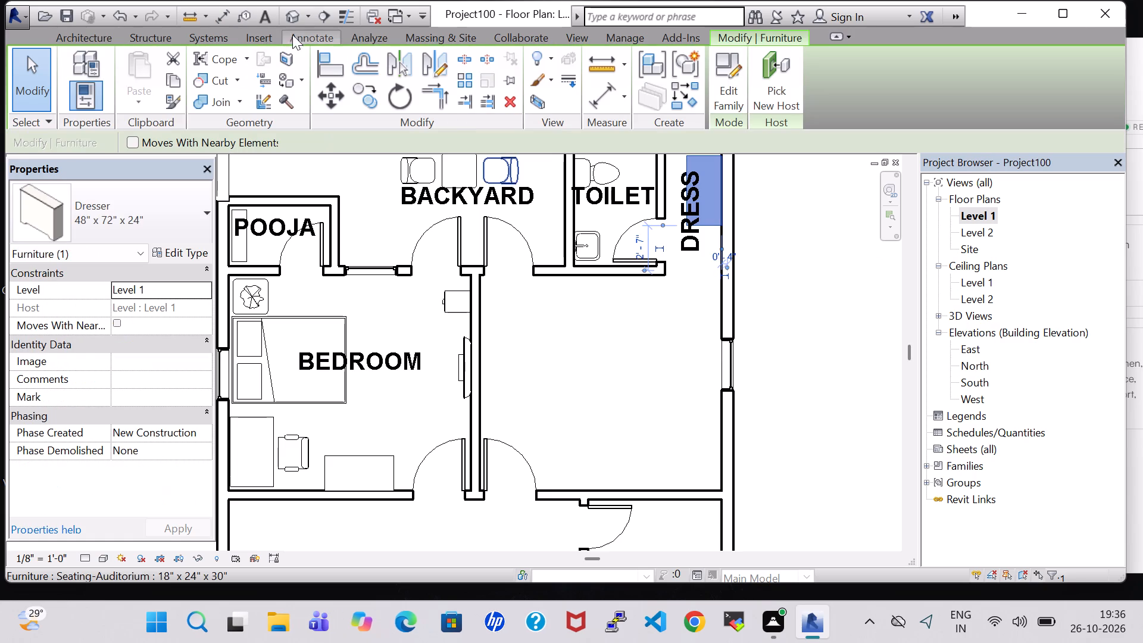
left_click(292, 13)
scroll(436, 211, "down", 6)
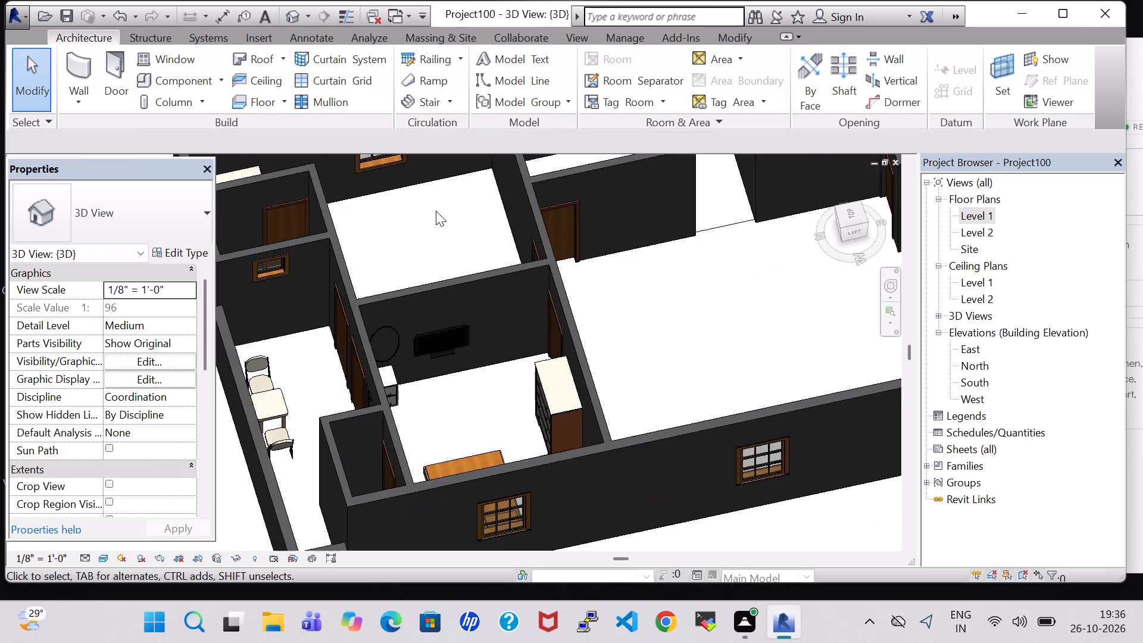
middle_click(464, 399, "shift")
middle_click_drag(464, 399, 456, 376, "shift")
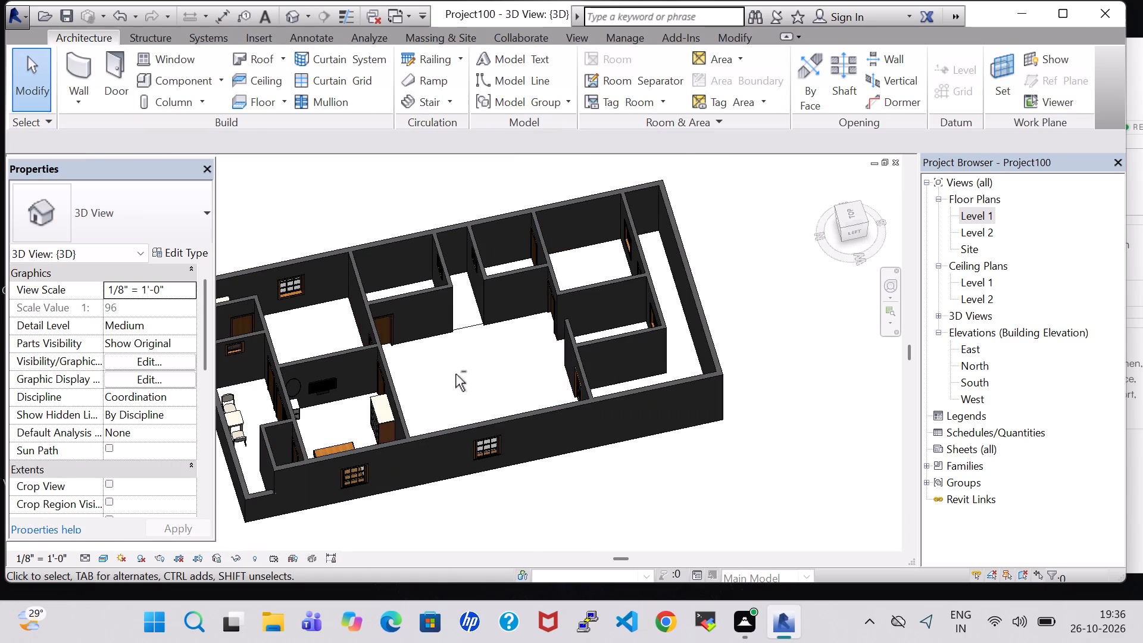
scroll(352, 341, "up", 6)
middle_click_drag(329, 324, 366, 450, "shift")
middle_click_drag(320, 391, 550, 306)
middle_click_drag(465, 291, 458, 288, "shift")
middle_click_drag(434, 281, 424, 276, "shift")
scroll(432, 280, "up", 1, "shift")
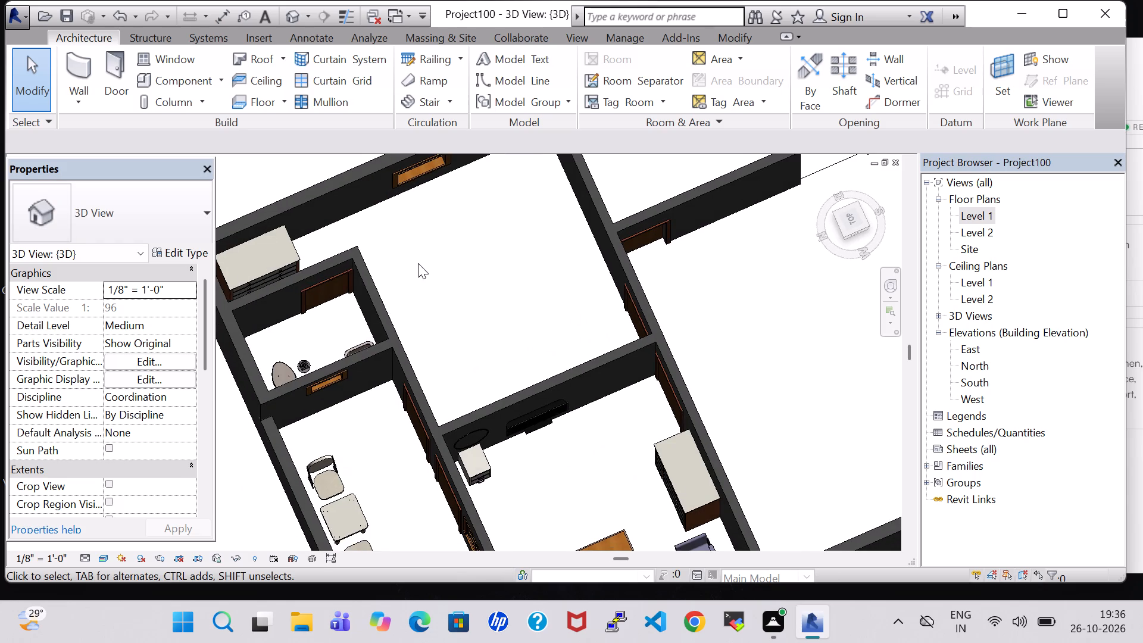
scroll(418, 263, "up", 3)
middle_click_drag(418, 263, 467, 352)
middle_click_drag(429, 298, 388, 342)
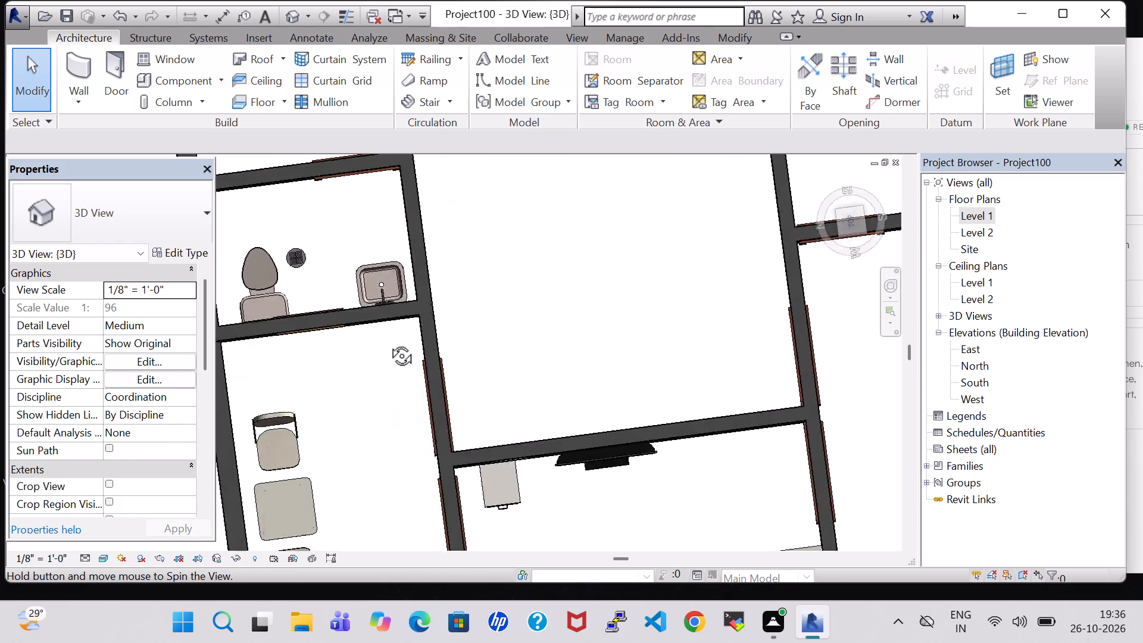
middle_click_drag(388, 342, 351, 280)
middle_click_drag(523, 195, 424, 480)
scroll(424, 480, "up", 1)
middle_click_drag(492, 324, 457, 252, "shift")
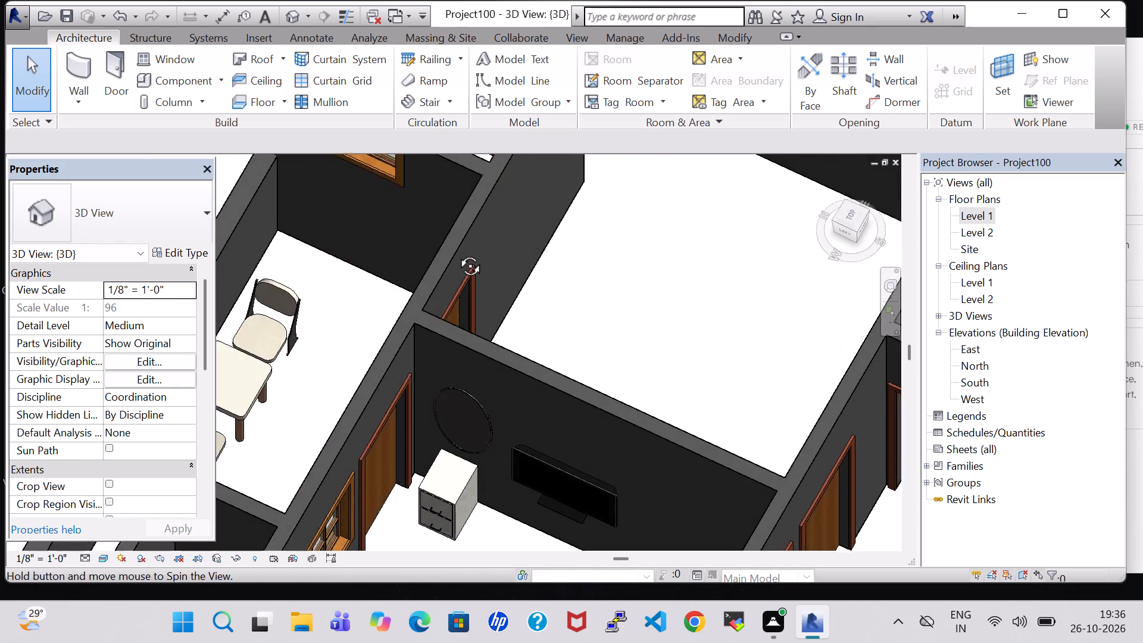
middle_click_drag(457, 252, 455, 248, "shift")
middle_click_drag(650, 183, 416, 419)
middle_click_drag(427, 399, 396, 406)
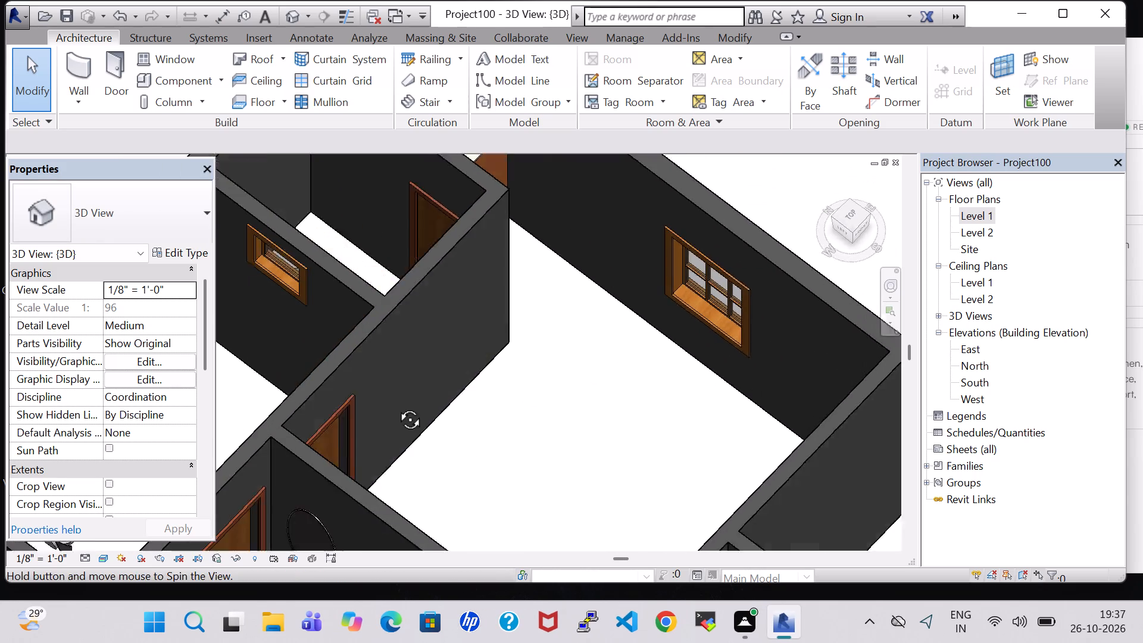
middle_click_drag(396, 406, 391, 413)
middle_click_drag(638, 290, 633, 315)
middle_click_drag(632, 311, 619, 326)
middle_click_drag(679, 260, 596, 385)
middle_click_drag(738, 229, 723, 251)
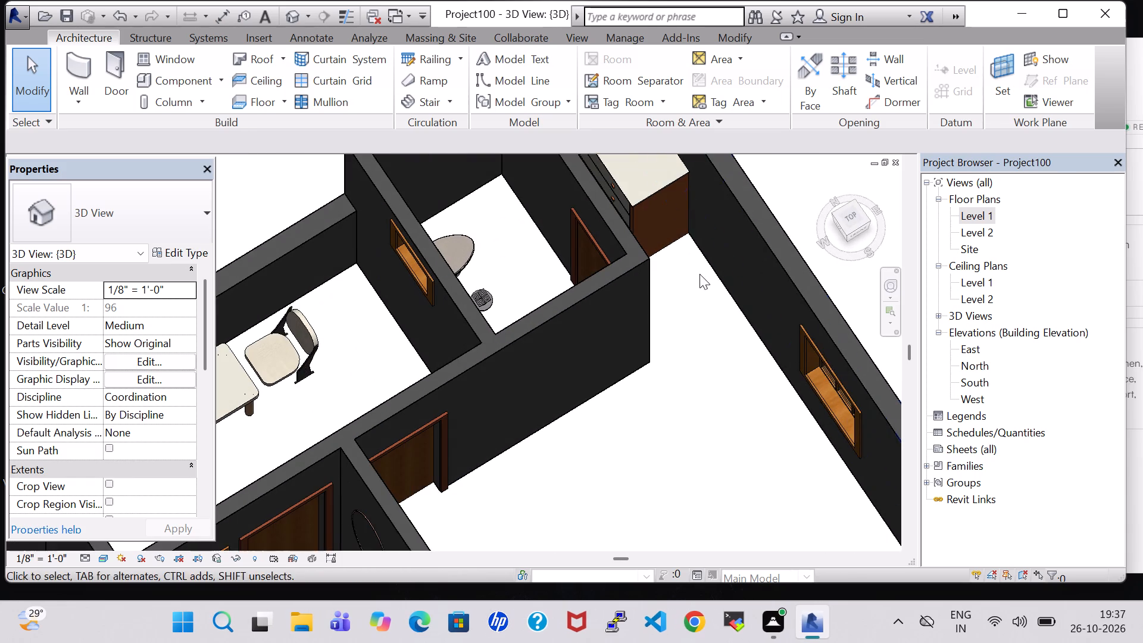
middle_click_drag(696, 282, 676, 295)
scroll(700, 193, "up", 1)
middle_click_drag(663, 193, 516, 224)
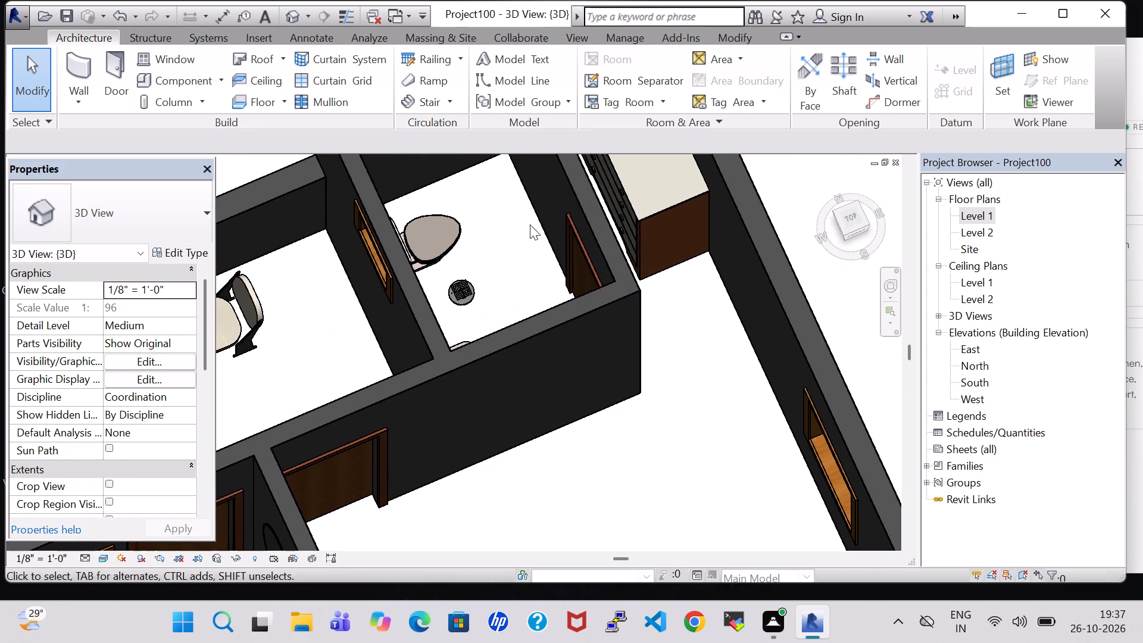
Review the type properties of the dresser in the dressing area, including its materials and dimensions.
left_click(669, 216)
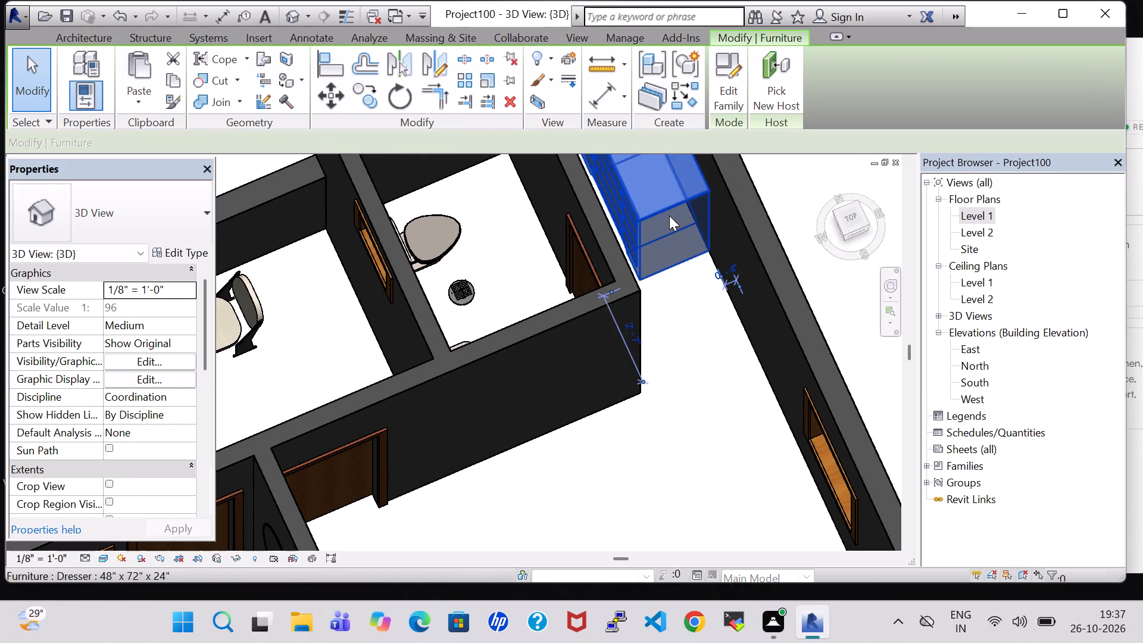
left_click(180, 254)
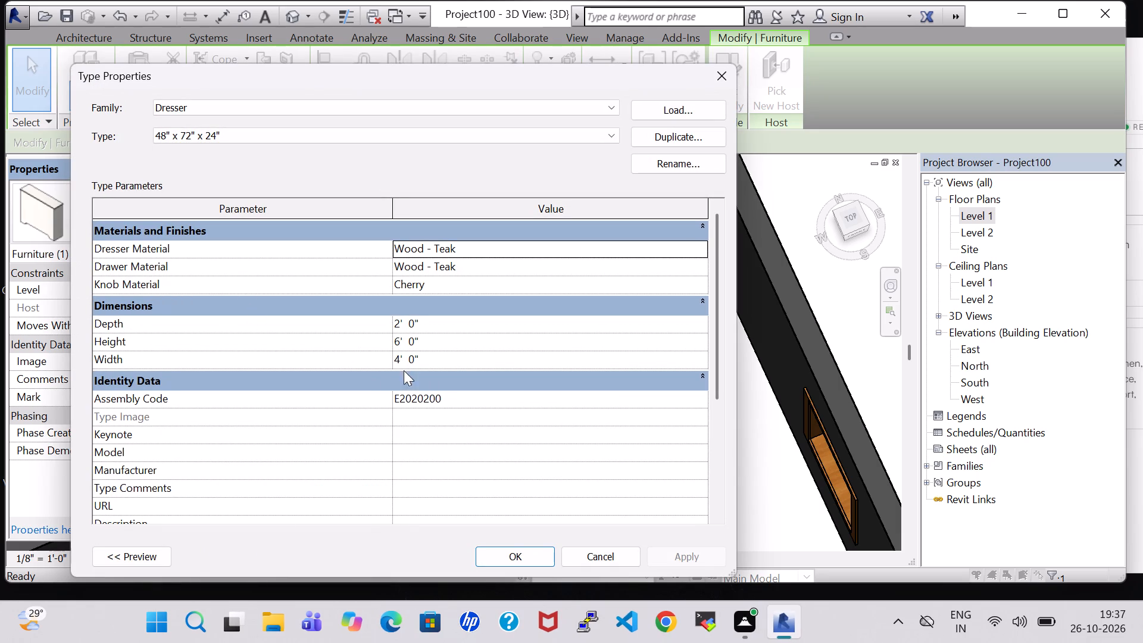
left_click(603, 557)
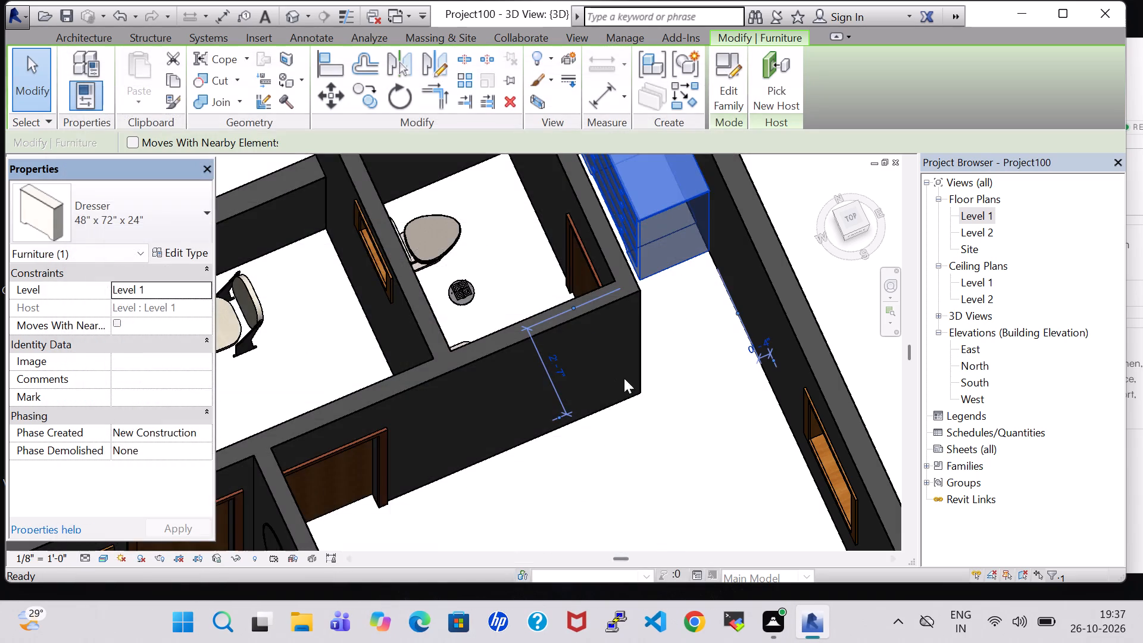
left_click(676, 405)
Move the toilet's floor drain into the corner between the outer wall and the dressing-area partition, beyond the toilet bowl.
middle_click_drag(682, 329, 620, 269)
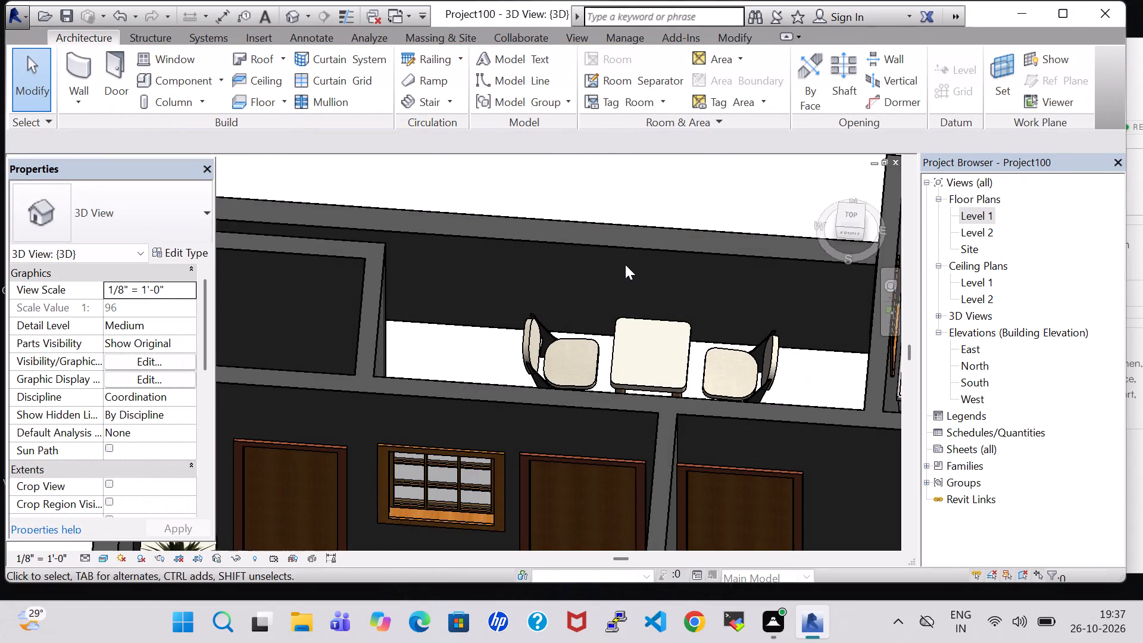
middle_click_drag(625, 264, 193, 244)
middle_click(373, 295)
scroll(540, 272, "down", 2)
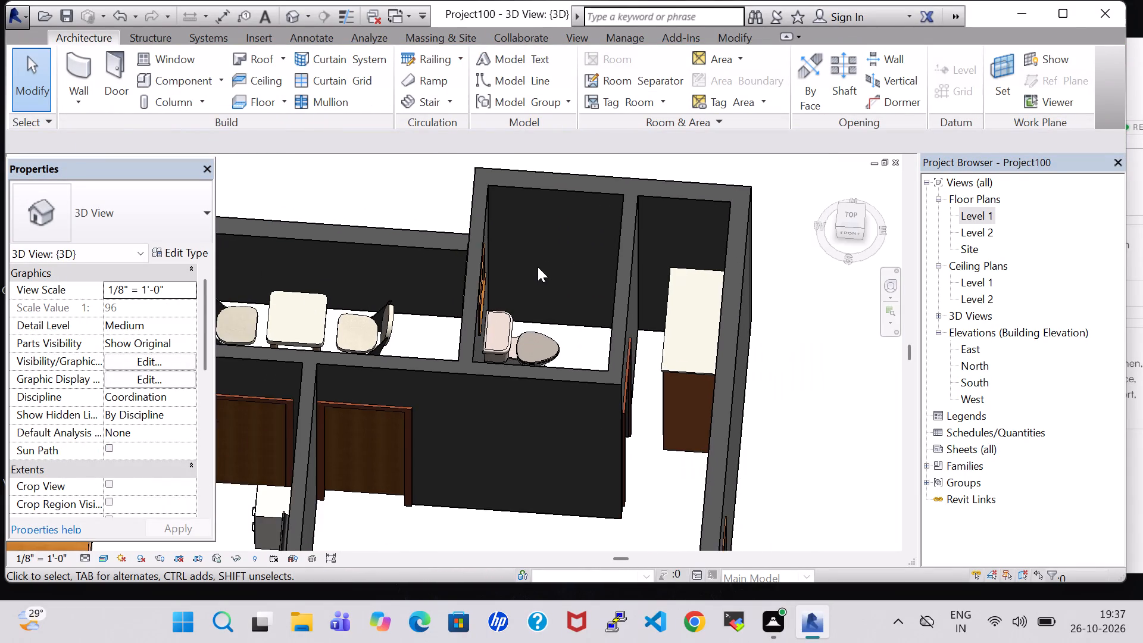
middle_click_drag(538, 267, 535, 374)
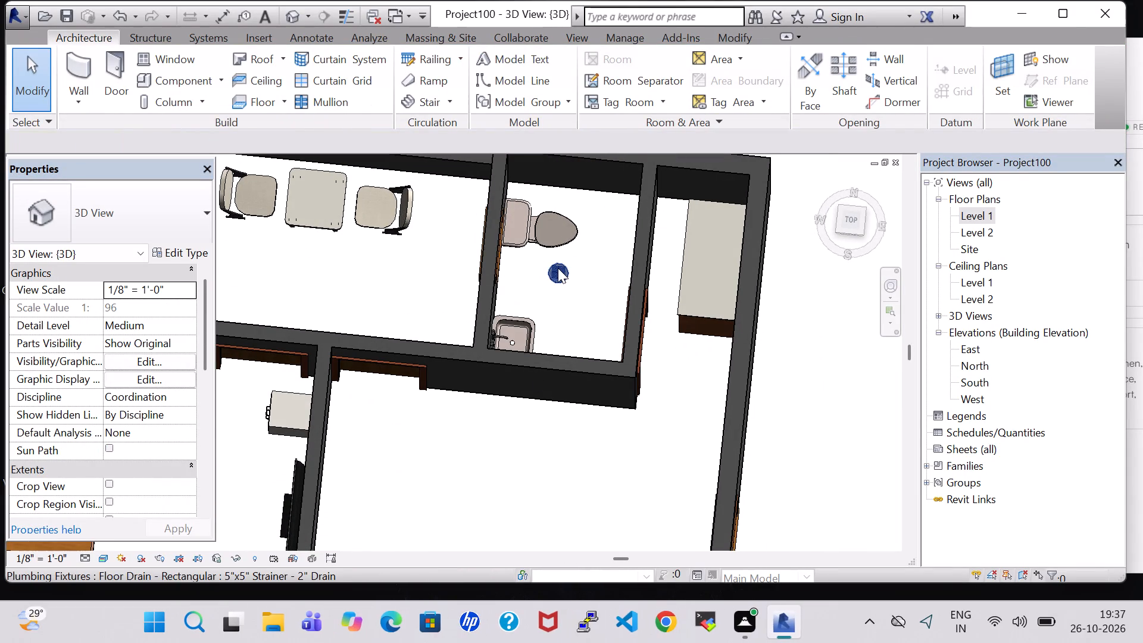
left_click_drag(558, 268, 613, 232)
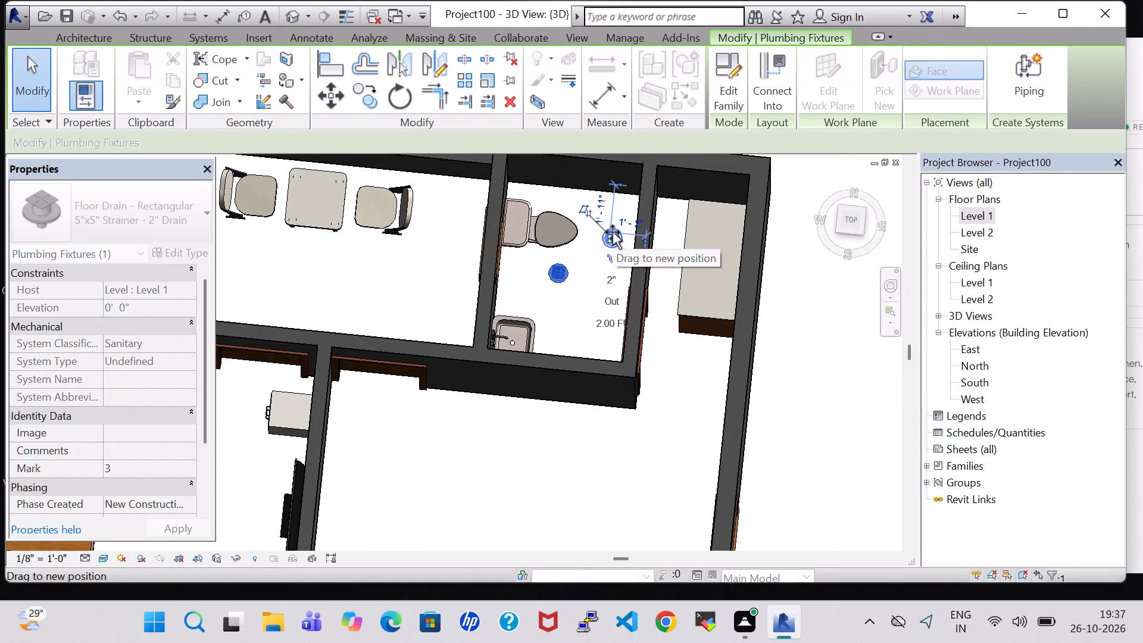
left_click_drag(613, 232, 614, 211)
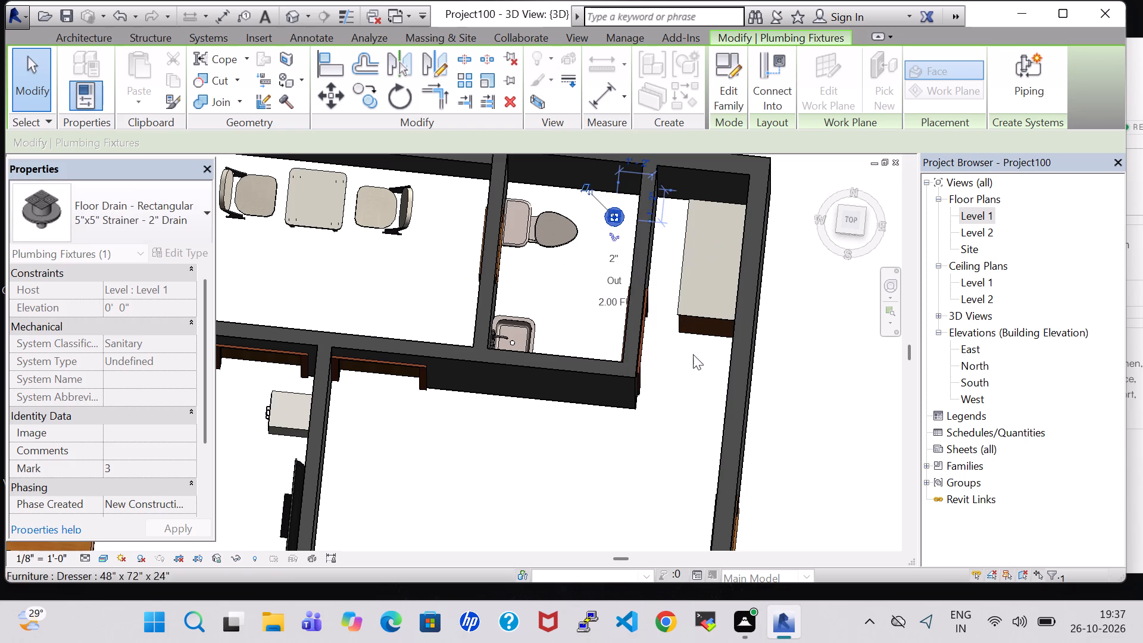
left_click(692, 382)
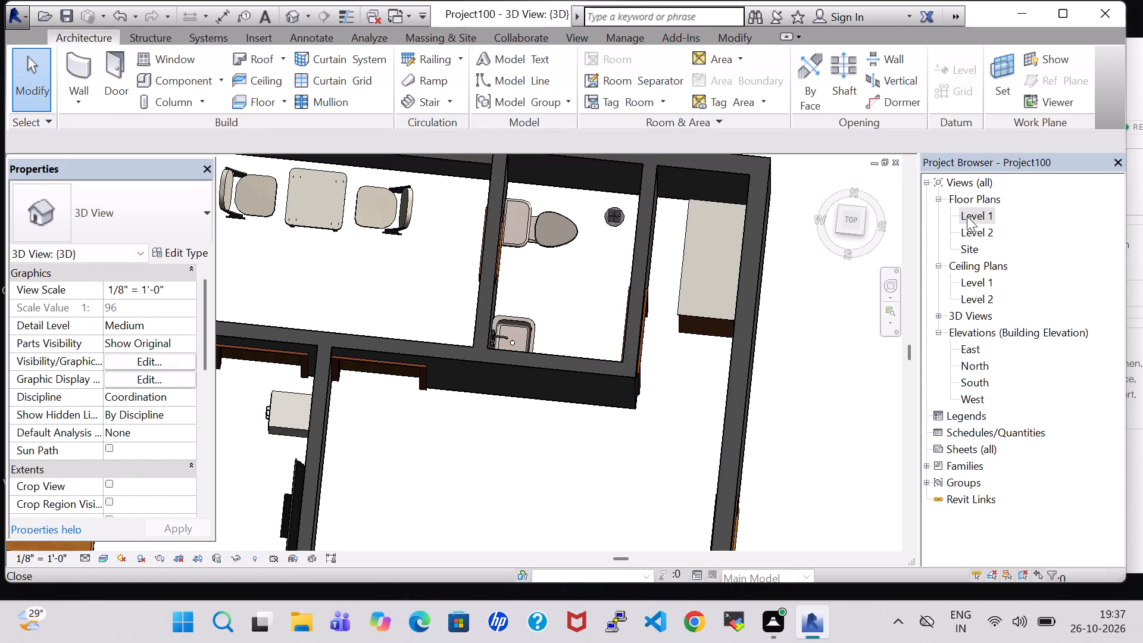
Reopen the Level 1 floor plan, framing the unlabelled room beside the BEDROOM.
double_click(967, 216)
scroll(567, 261, "down", 6)
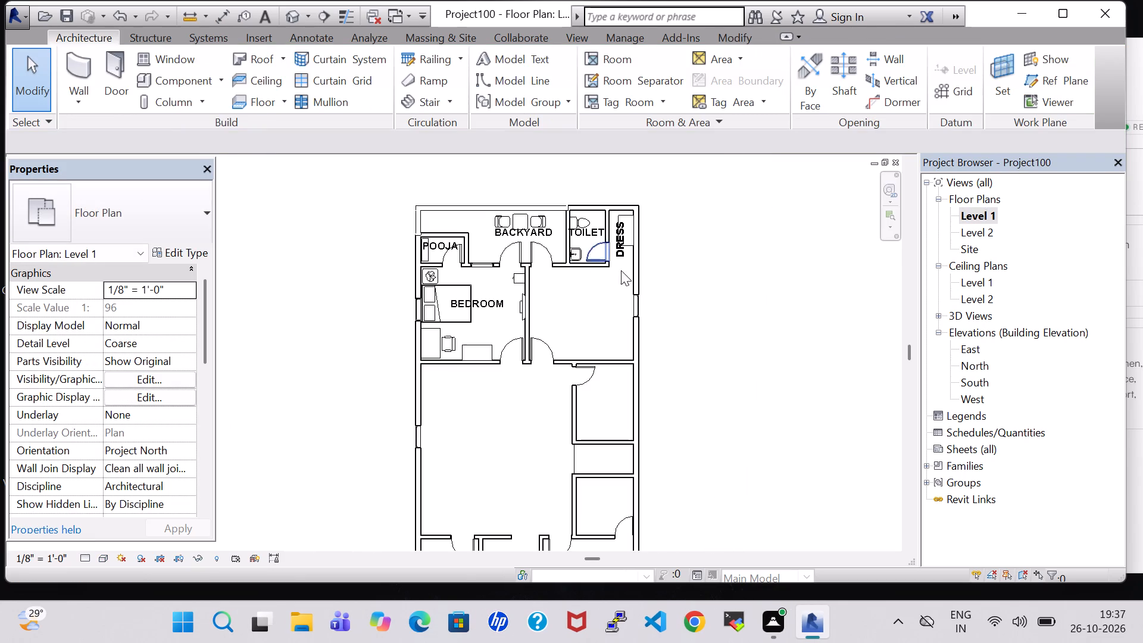
scroll(654, 283, "up", 3)
middle_click_drag(654, 283, 667, 236)
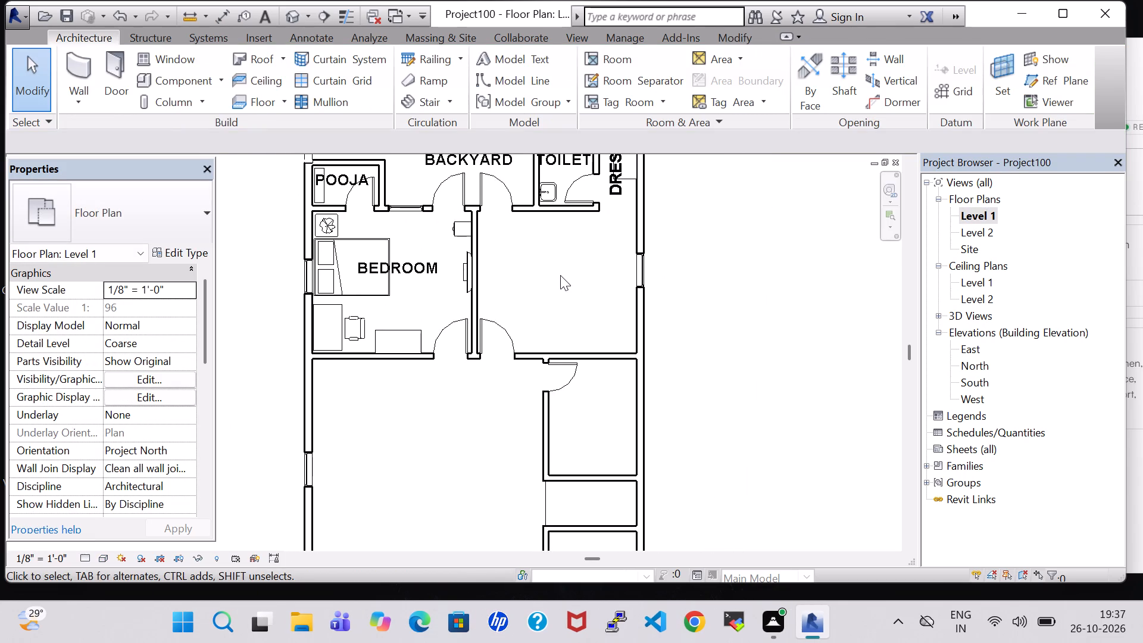
Load the rectangular table family from the Tables folder of the US Imperial Furniture library.
scroll(545, 292, "down", 3)
middle_click_drag(662, 312, 659, 258)
scroll(659, 258, "up", 4)
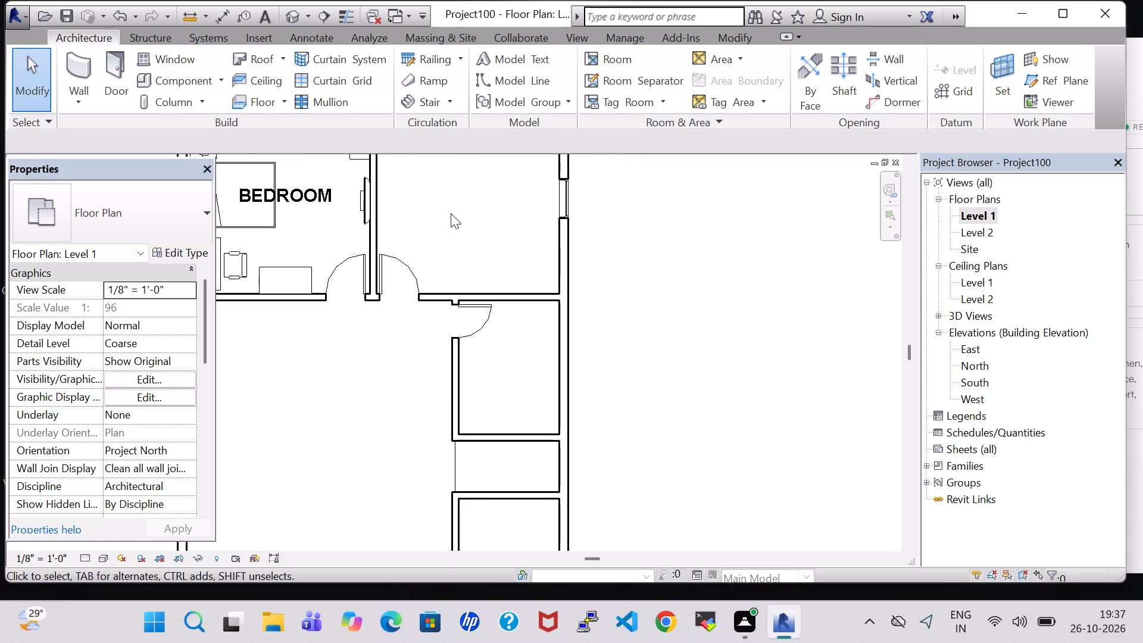
scroll(451, 213, "down", 4)
middle_click_drag(451, 213, 473, 289)
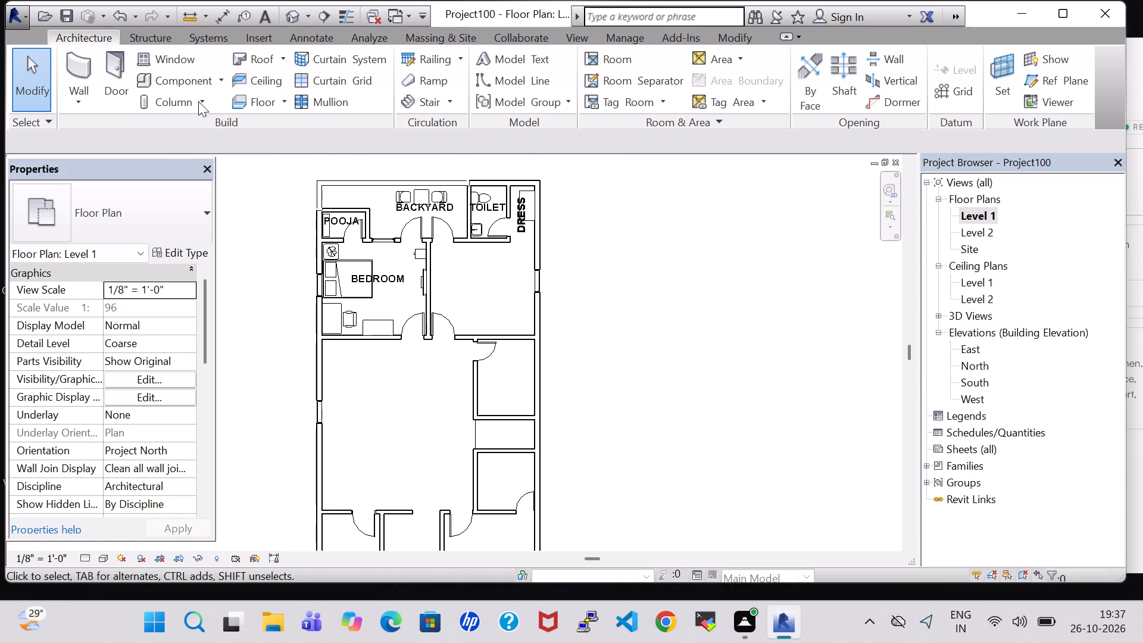
left_click(169, 74)
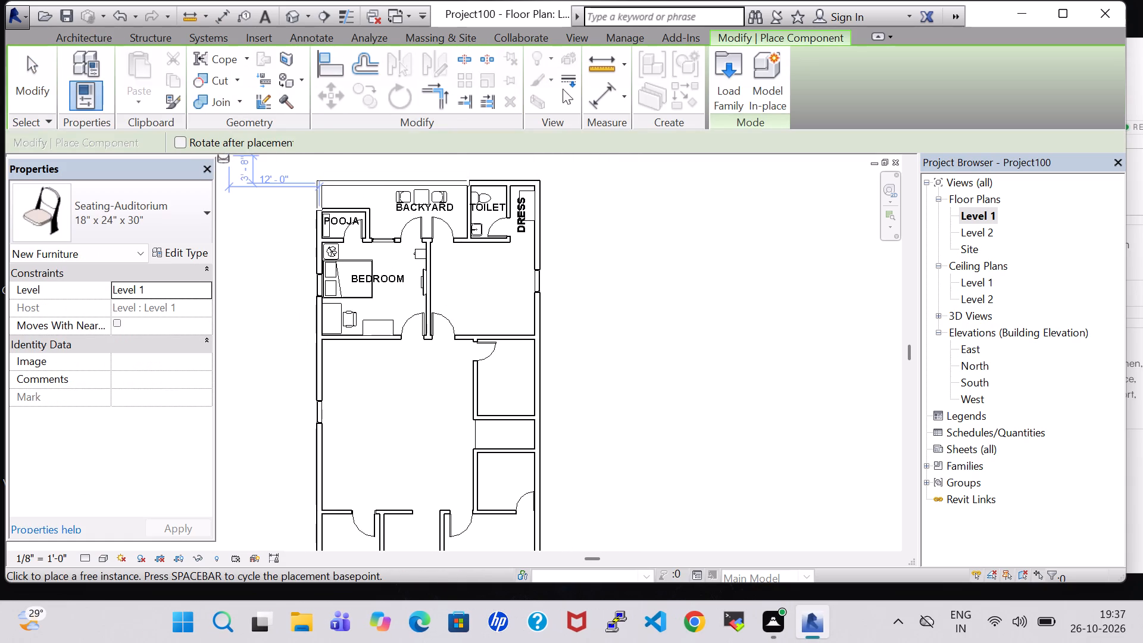
left_click(709, 65)
left_click(731, 70)
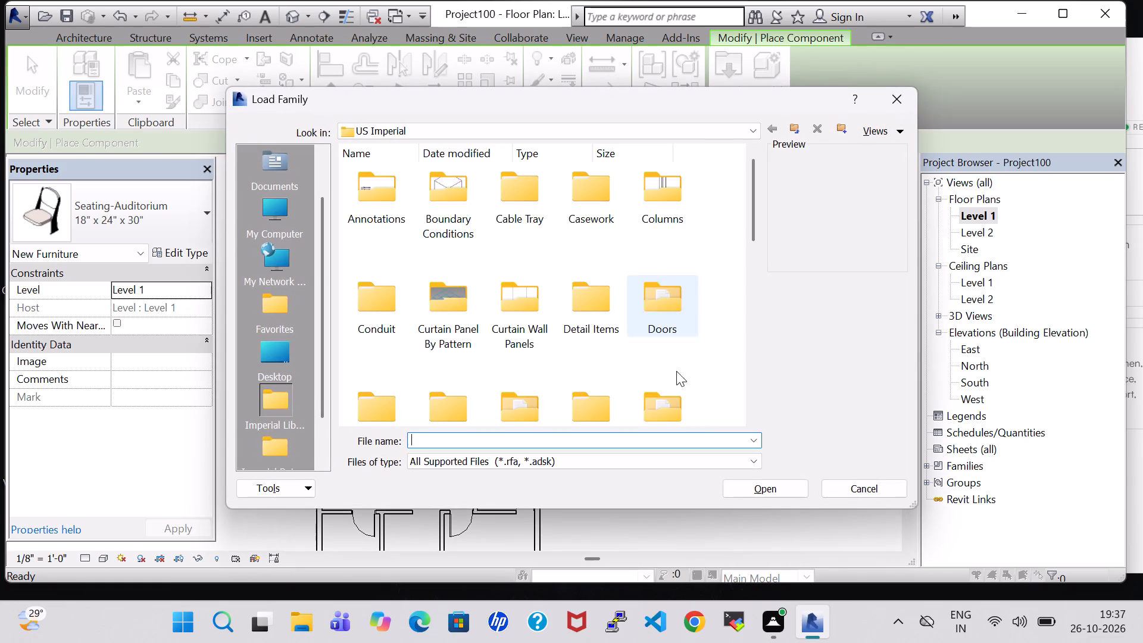
scroll(646, 393, "down", 1)
double_click(645, 227)
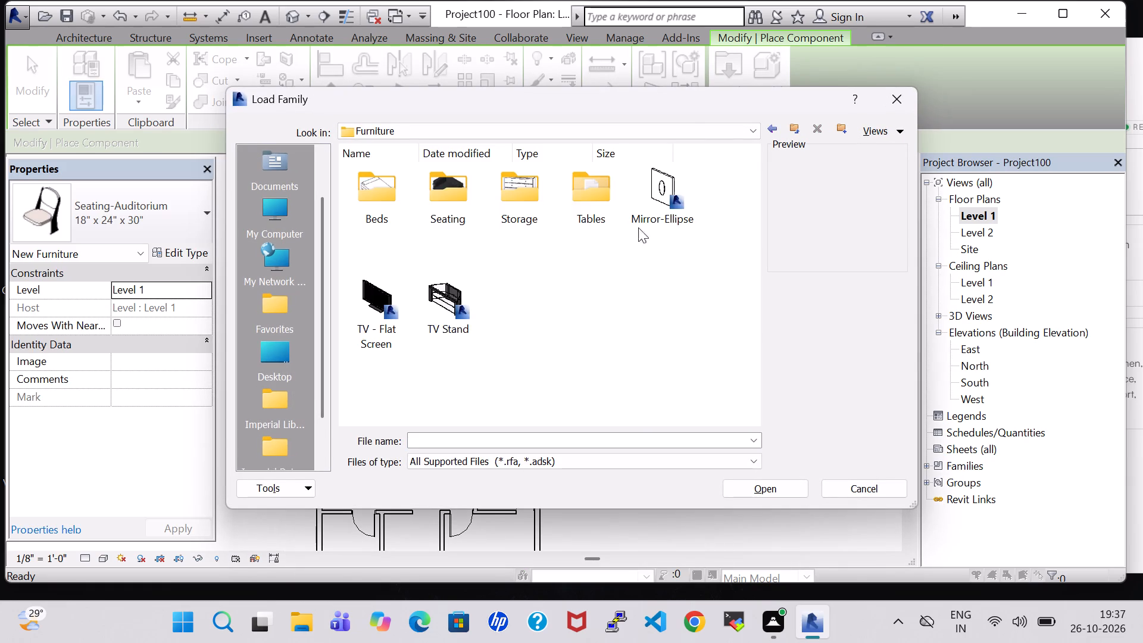
double_click(583, 189)
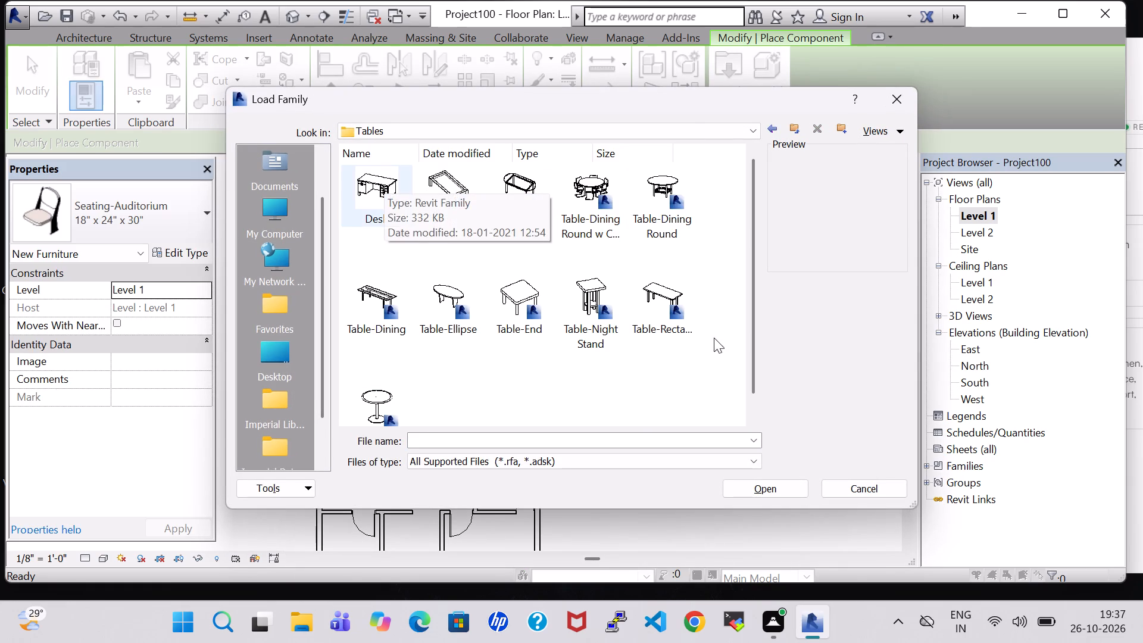
left_click(651, 294)
left_click(767, 489)
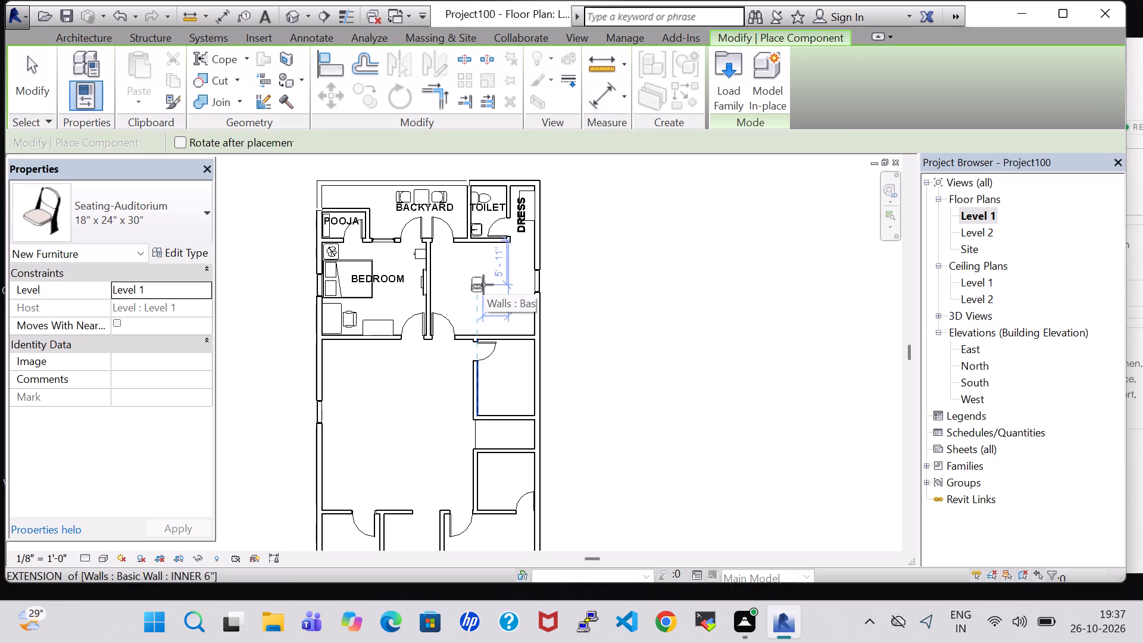
key("Escape")
Browse the loaded component types, from beds and cabinets to floor drains, for items to furnish the room beside the BEDROOM.
scroll(483, 285, "up", 5)
middle_click_drag(483, 285, 528, 302)
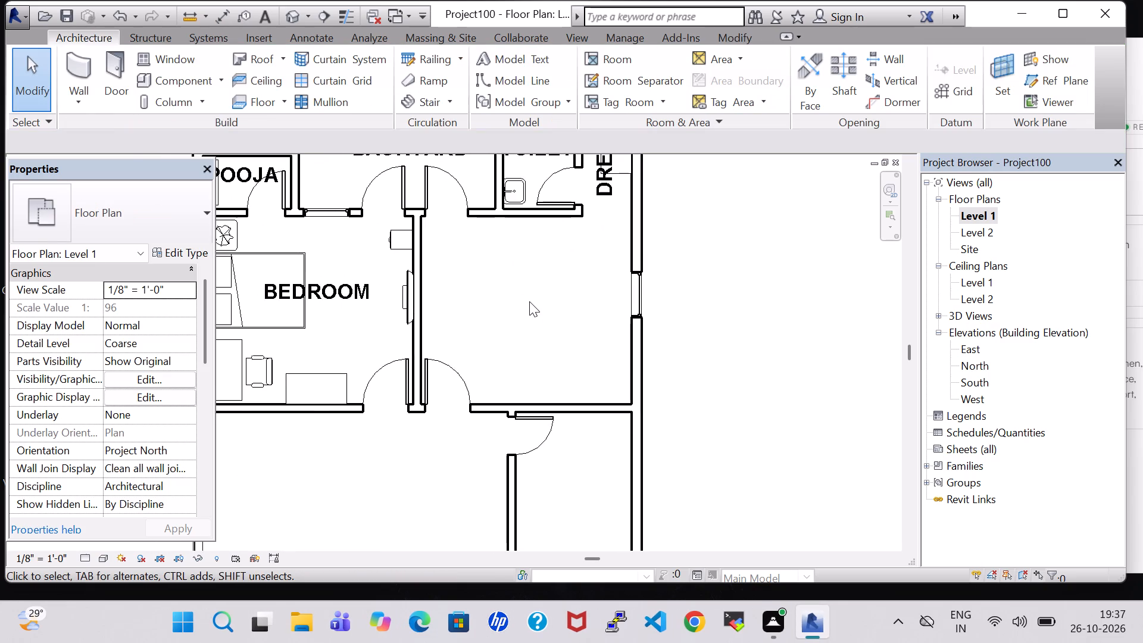
left_click(171, 86)
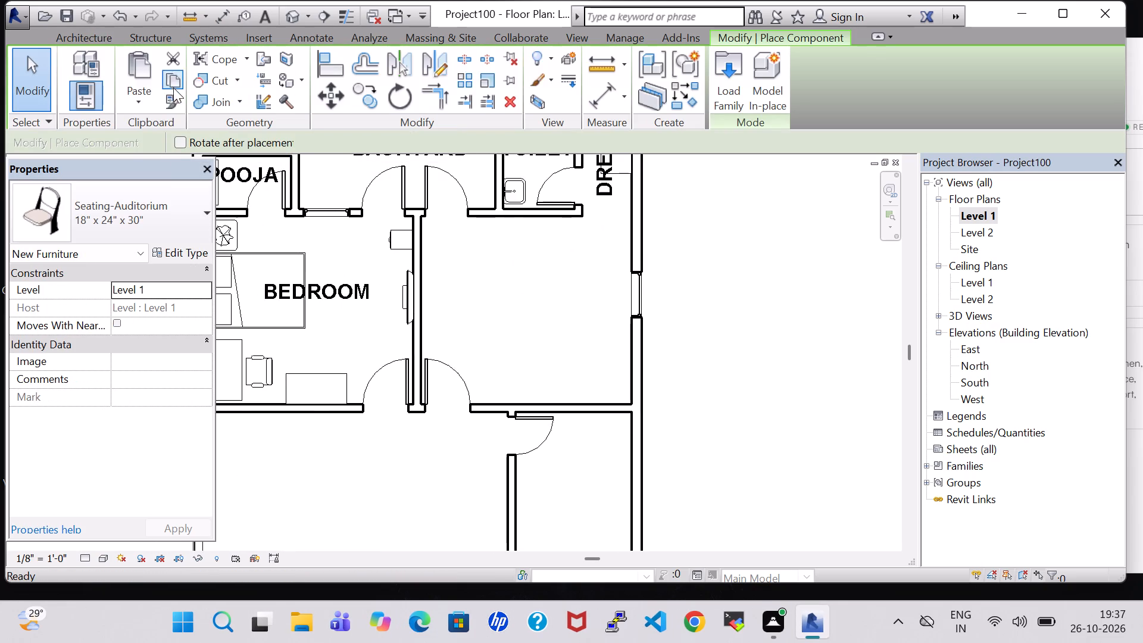
left_click(165, 213)
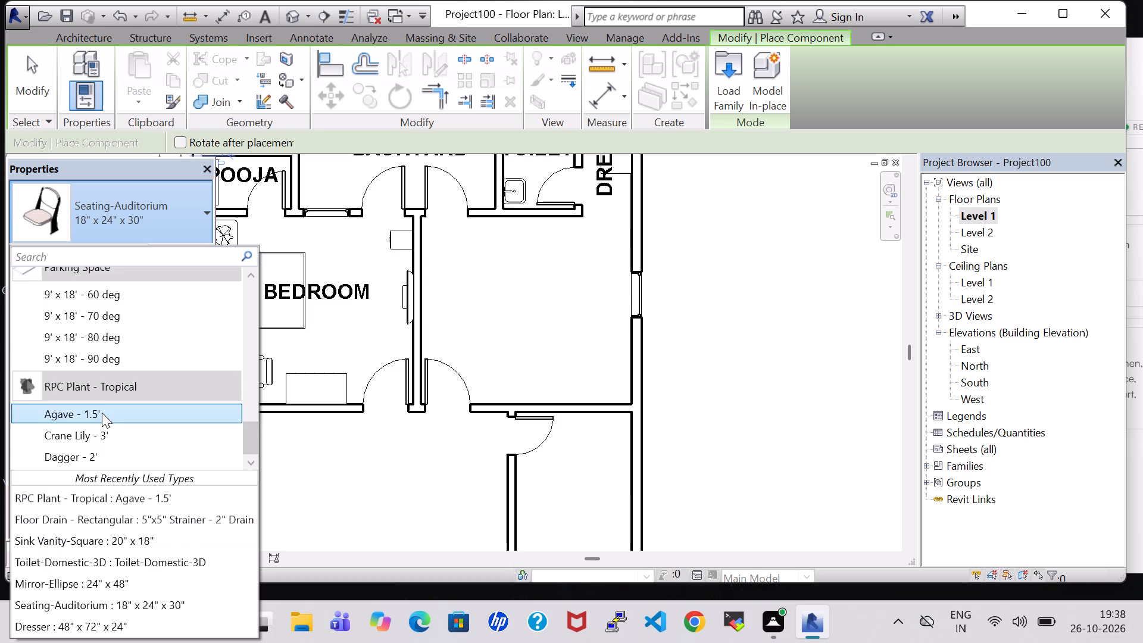
scroll(102, 413, "up", 17)
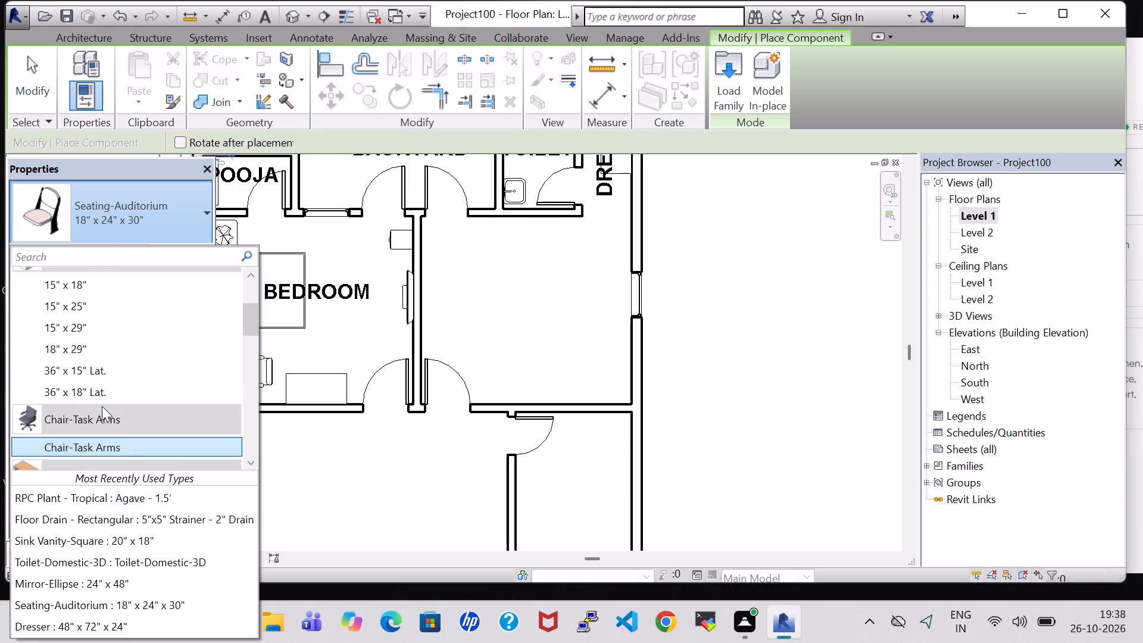
scroll(102, 404, "up", 6)
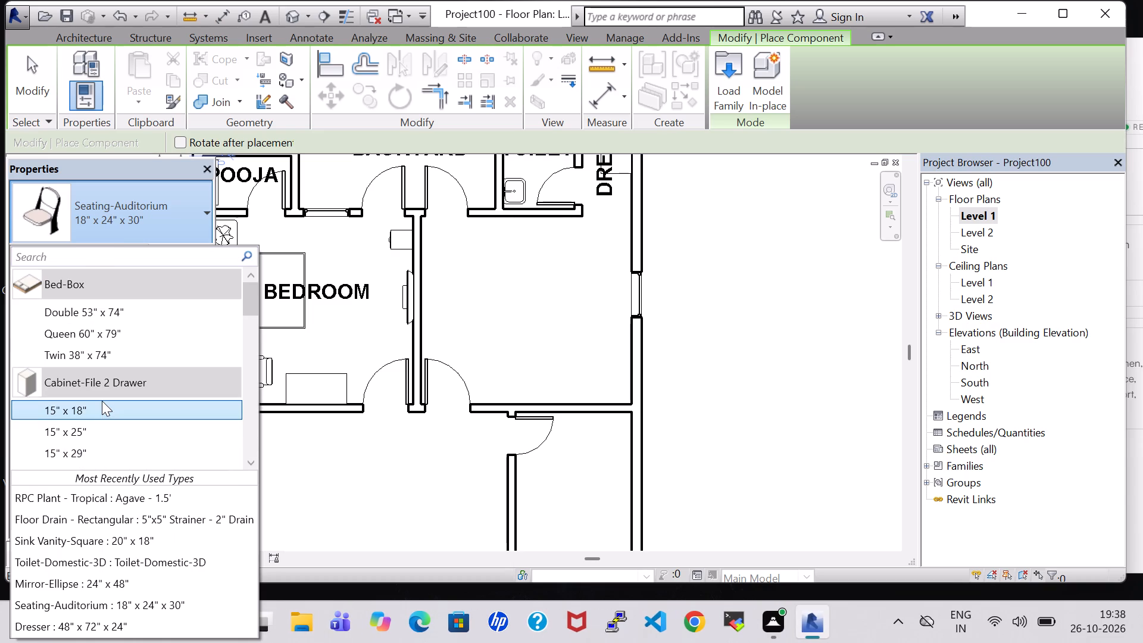
scroll(102, 401, "down", 1)
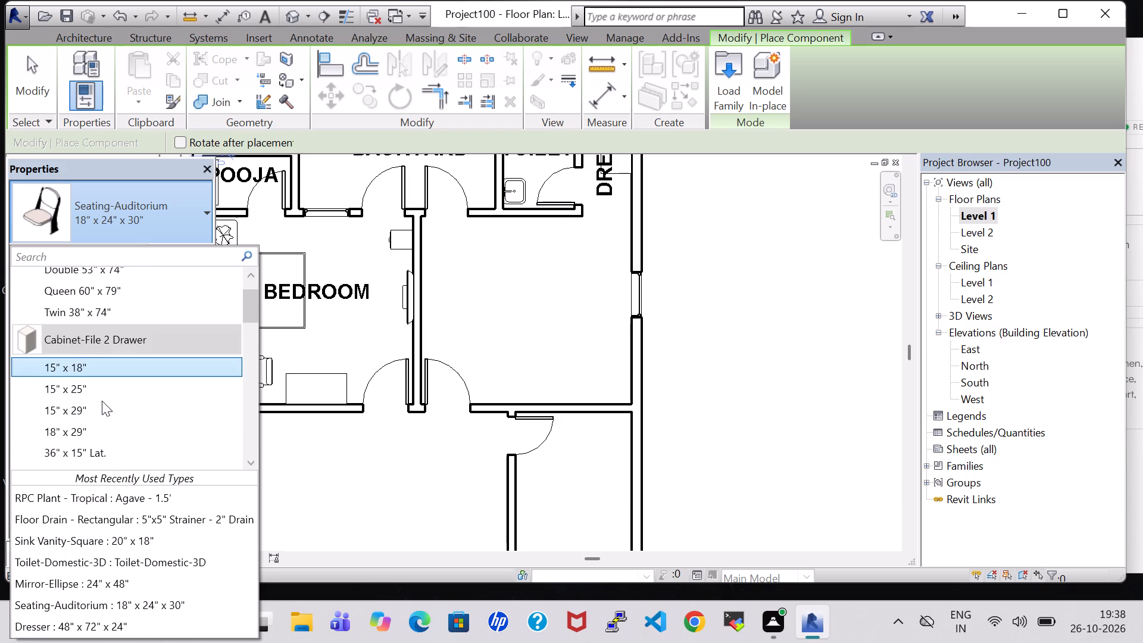
scroll(102, 401, "down", 6)
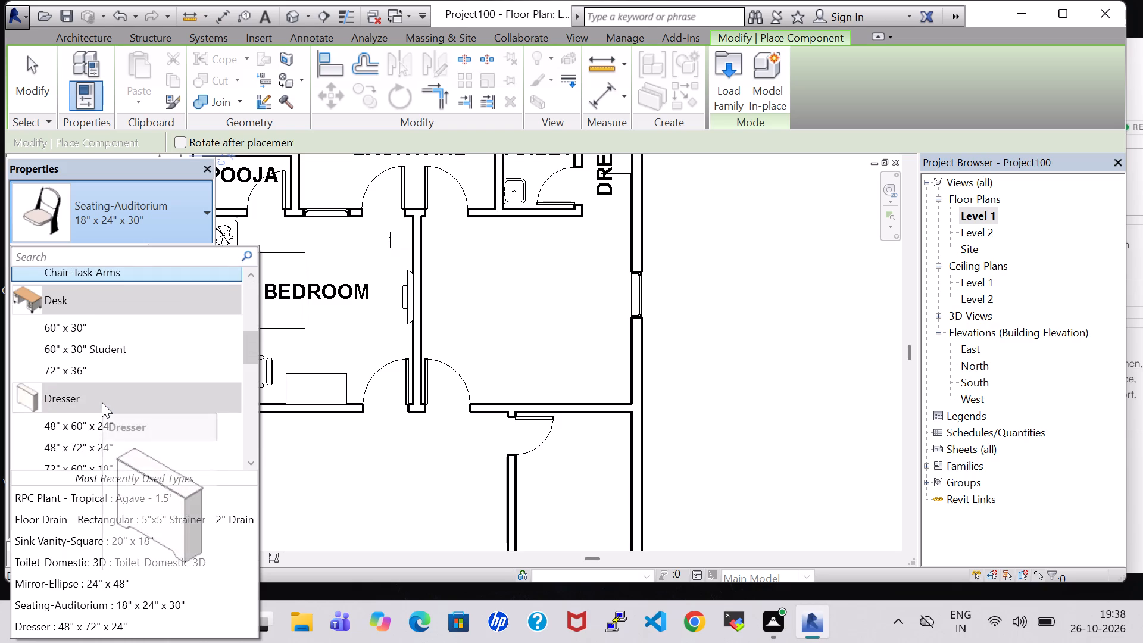
scroll(102, 402, "down", 6)
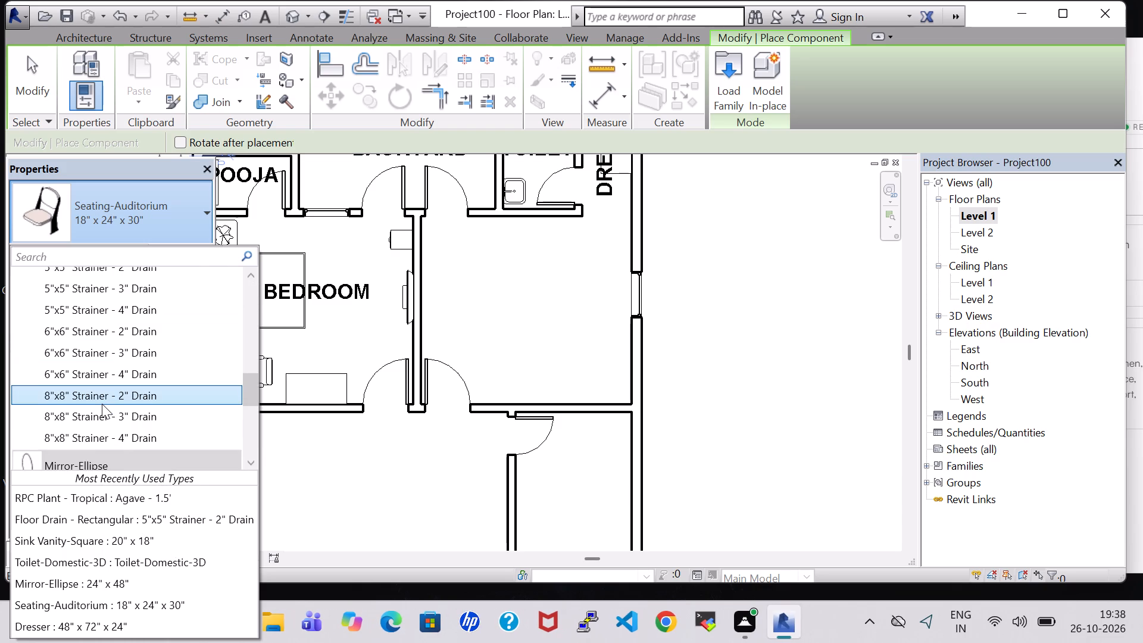
scroll(102, 404, "up", 2)
scroll(102, 407, "down", 4)
scroll(102, 408, "up", 13)
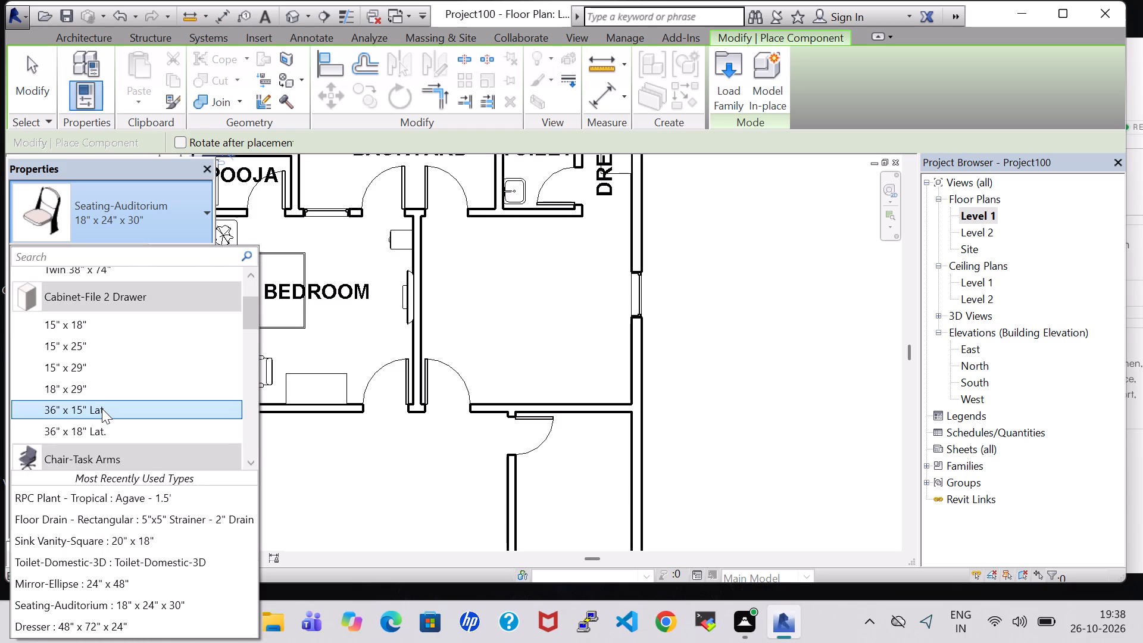
key("Escape")
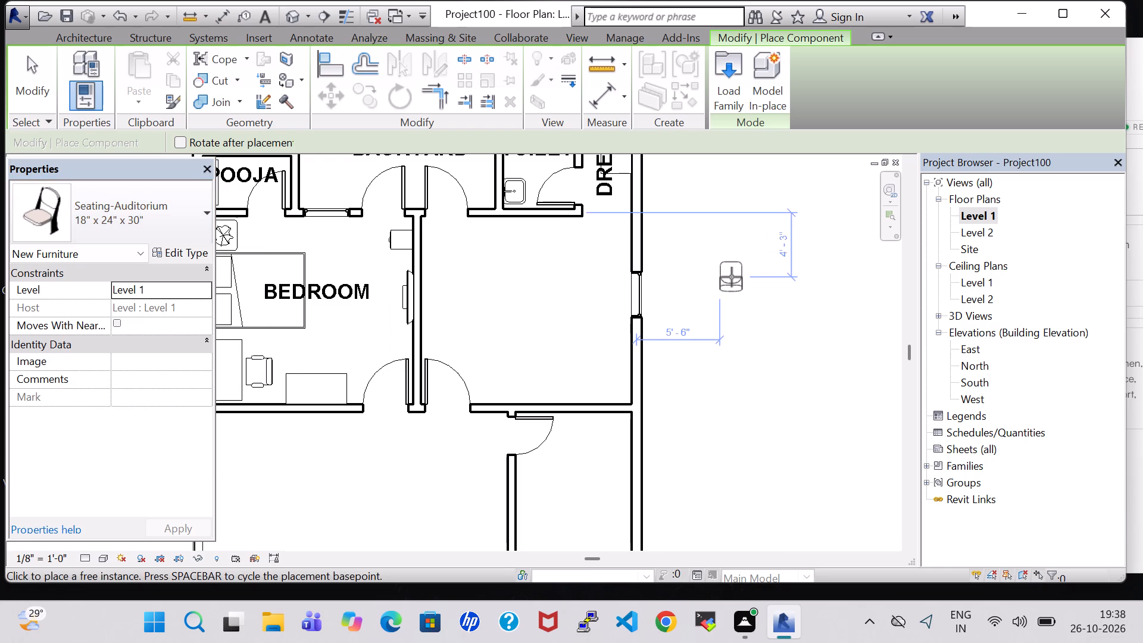
key("Escape")
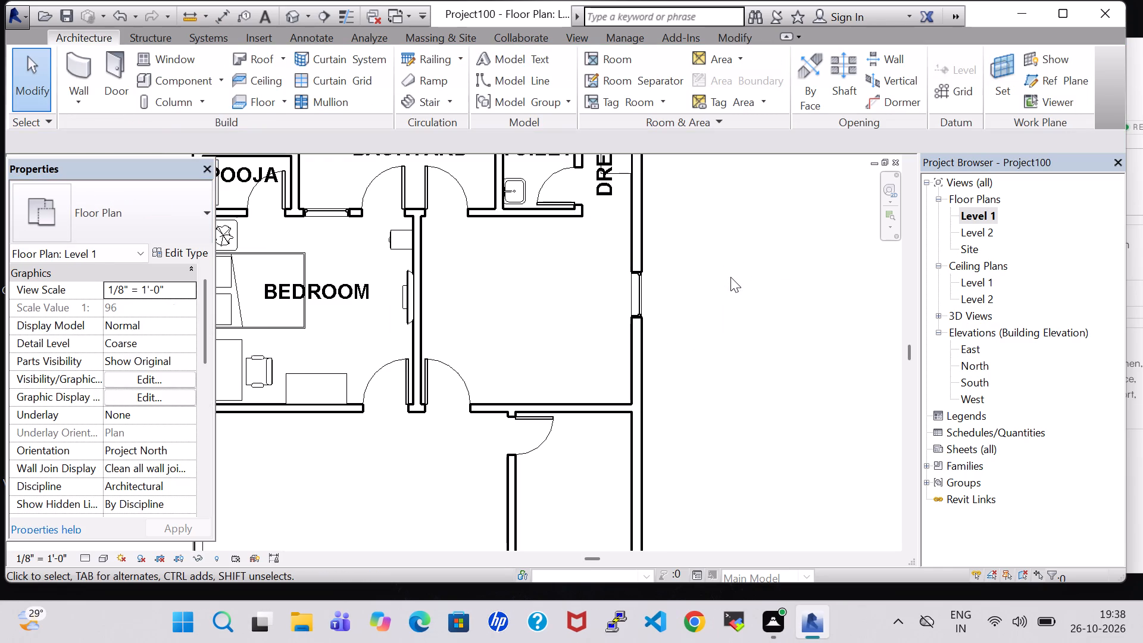
Examine the plan around the unfurnished room, including the adjoining BEDROOM, BACKYARD, TOILET and DRESS areas.
scroll(511, 283, "down", 2)
middle_click(511, 283)
middle_click_drag(511, 283, 516, 310)
scroll(399, 274, "up", 12)
middle_click_drag(436, 331, 594, 334)
scroll(594, 334, "down", 1)
middle_click_drag(594, 334, 575, 294)
scroll(575, 294, "down", 1)
middle_click_drag(575, 294, 571, 279)
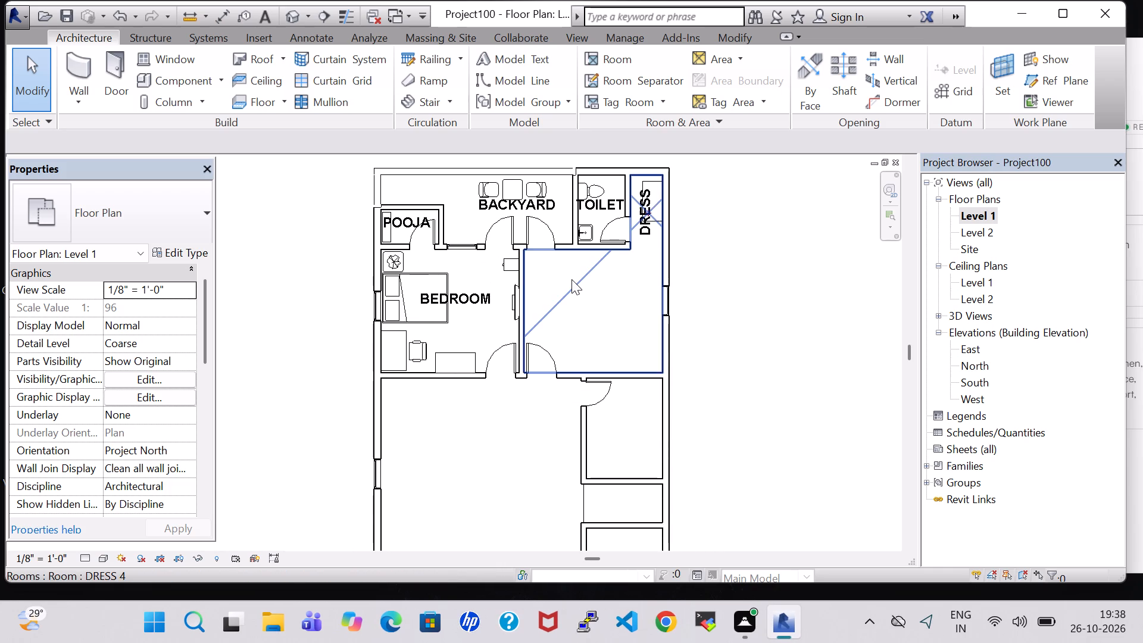
scroll(571, 279, "up", 2)
left_click(767, 286)
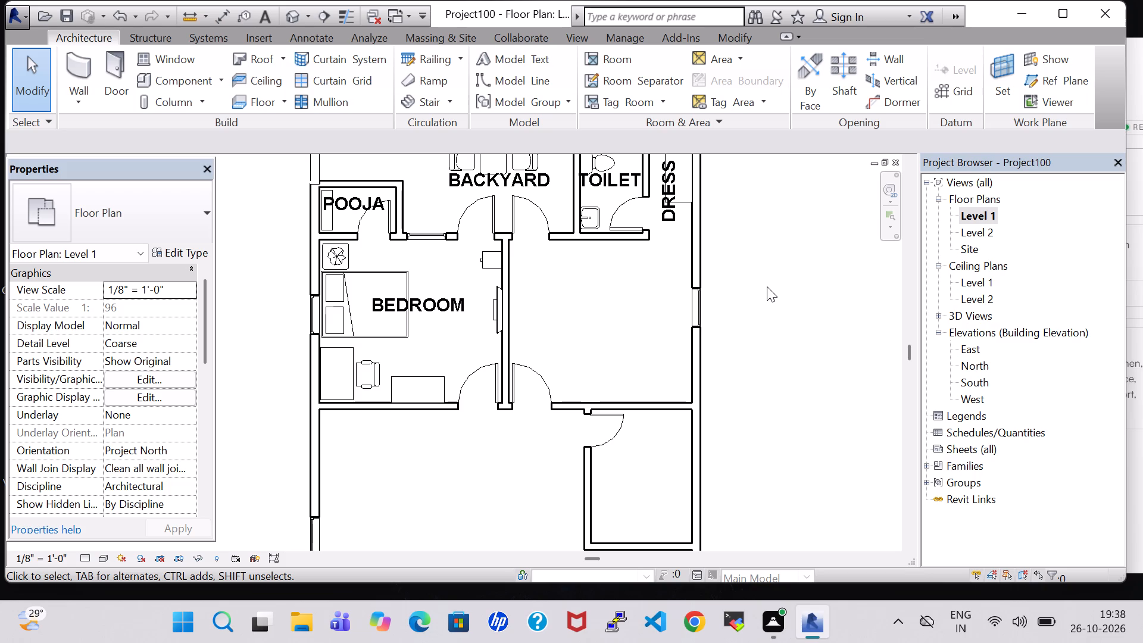
scroll(592, 295, "up", 3)
middle_click_drag(592, 295, 593, 338)
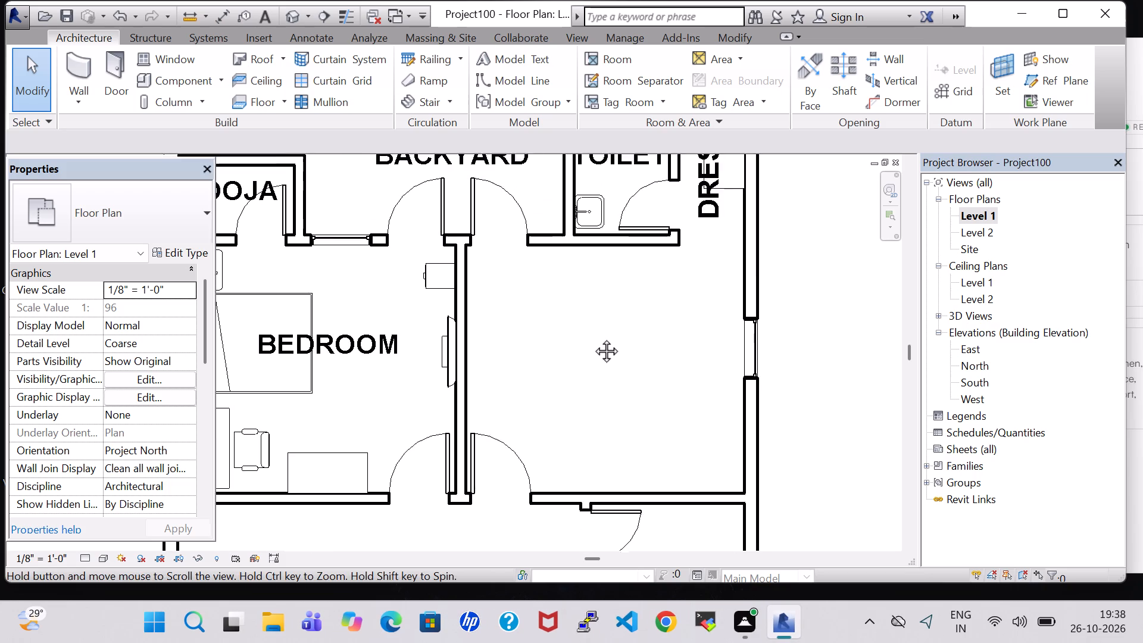
middle_click_drag(593, 338, 596, 464)
scroll(599, 459, "down", 2)
middle_click_drag(599, 459, 627, 376)
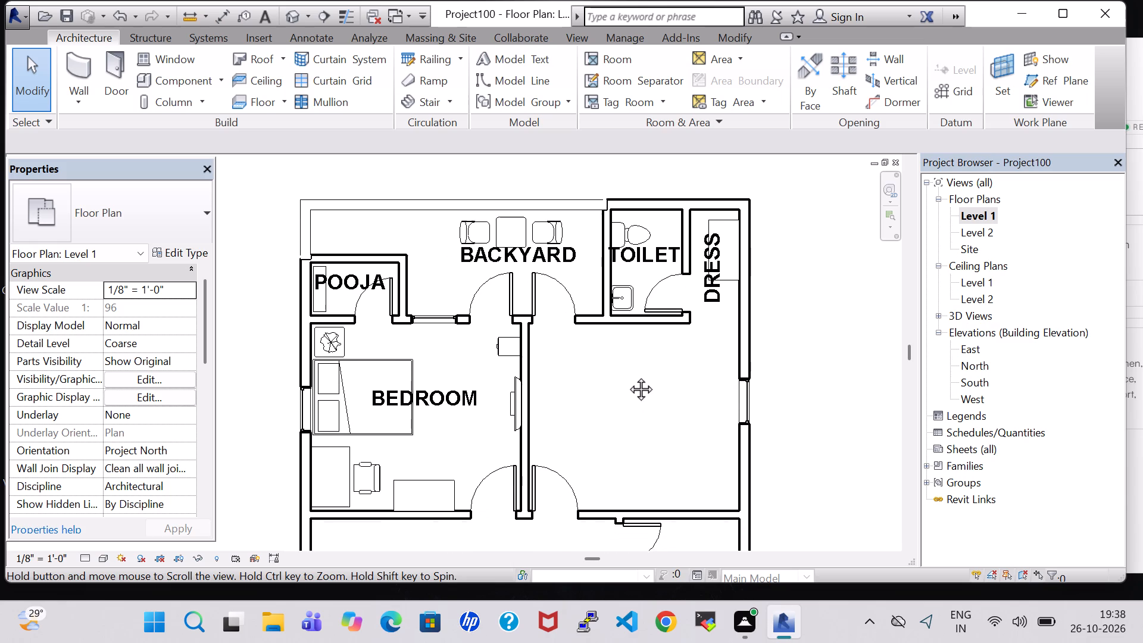
middle_click_drag(627, 376, 627, 348)
scroll(627, 348, "down", 1)
middle_click_drag(627, 348, 633, 372)
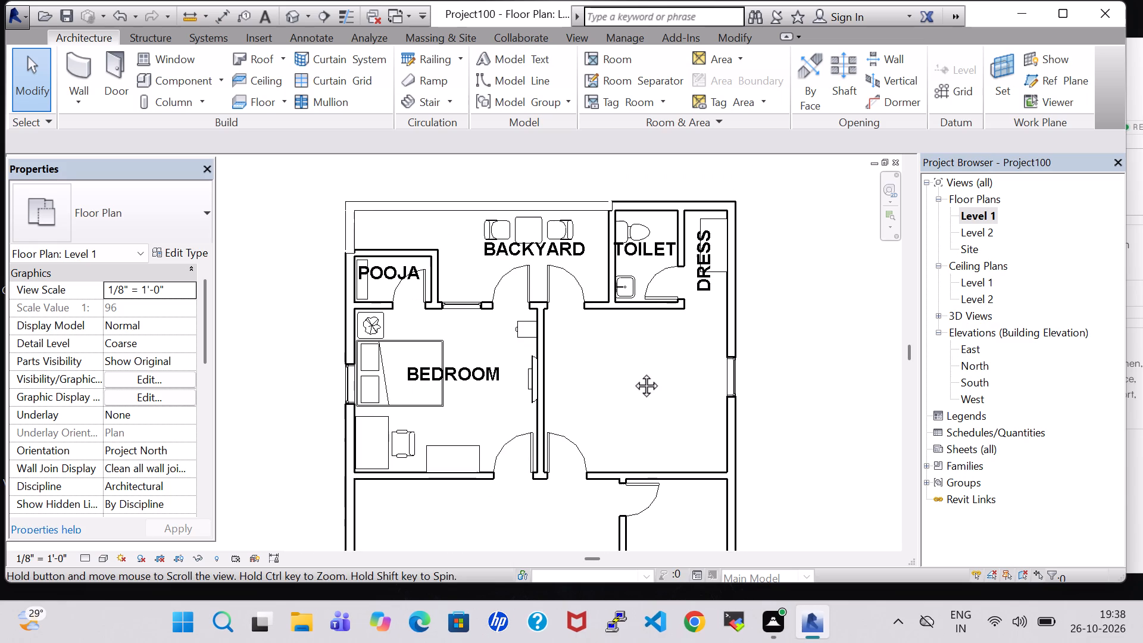
middle_click_drag(633, 372, 628, 326)
left_click(791, 291)
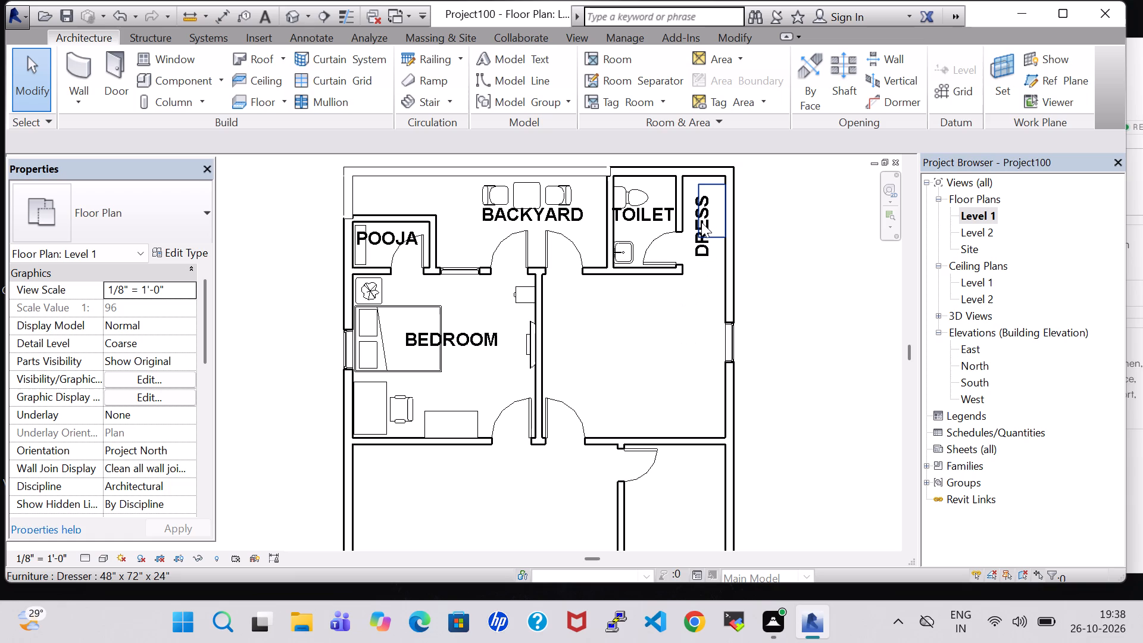
Nudge the DRESS room tag slightly toward the outer wall at the closed end of the dressing area.
left_click(700, 248)
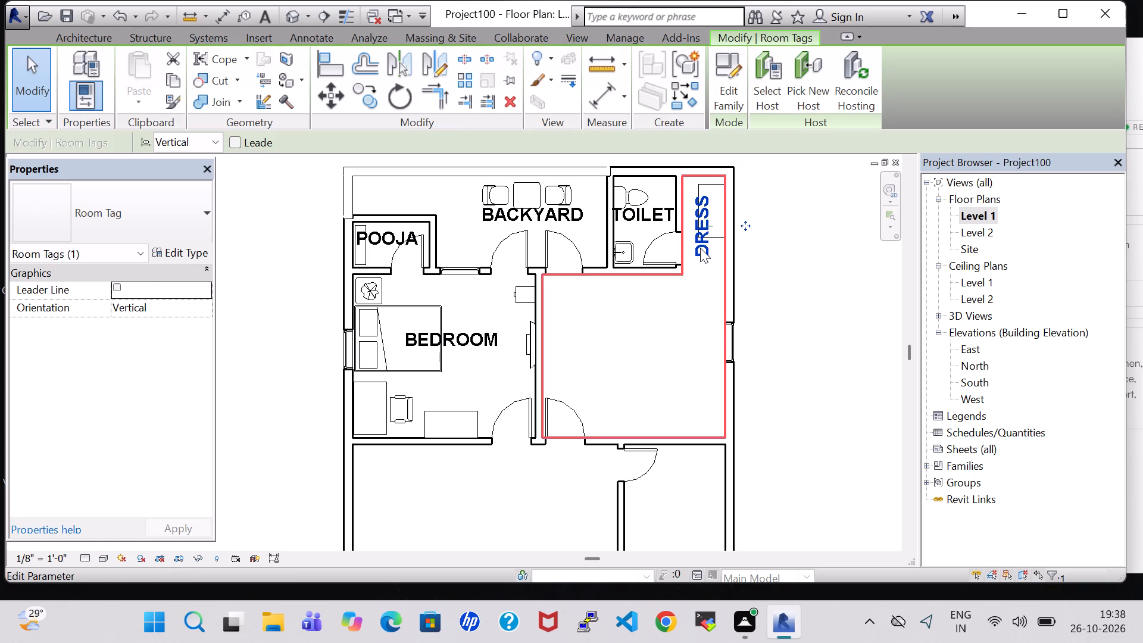
key("Up")
key("Up")
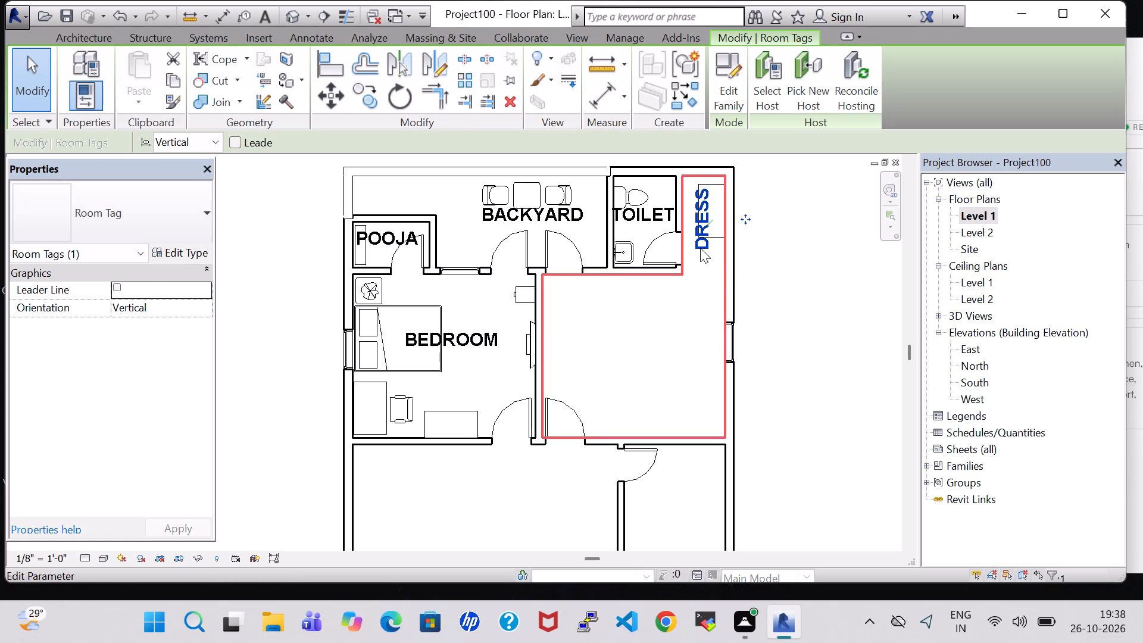
left_click(780, 252)
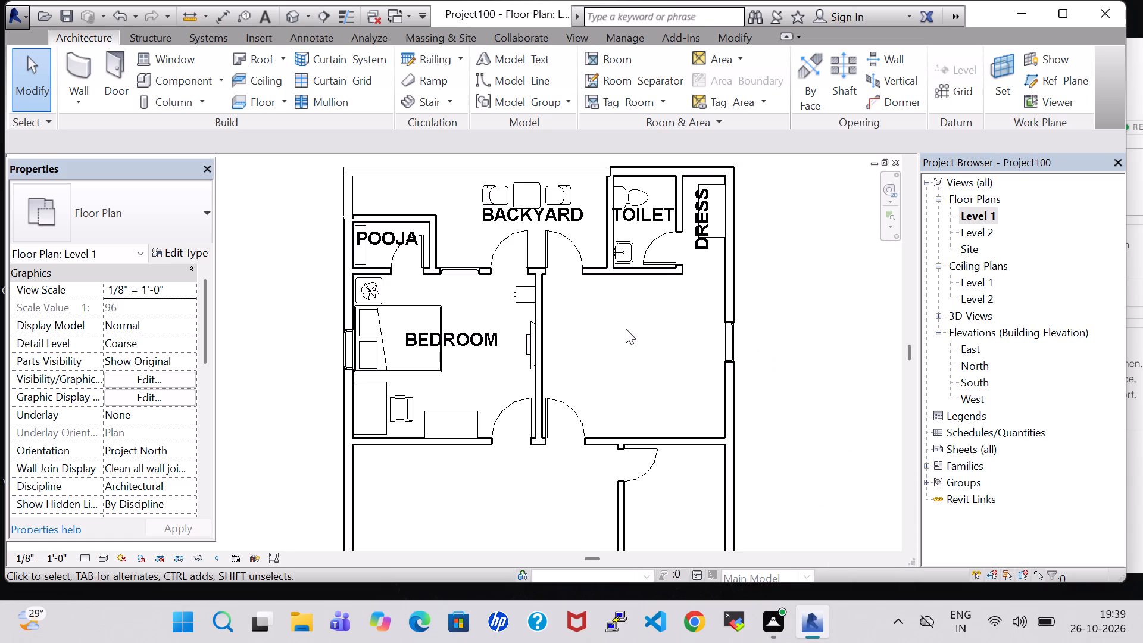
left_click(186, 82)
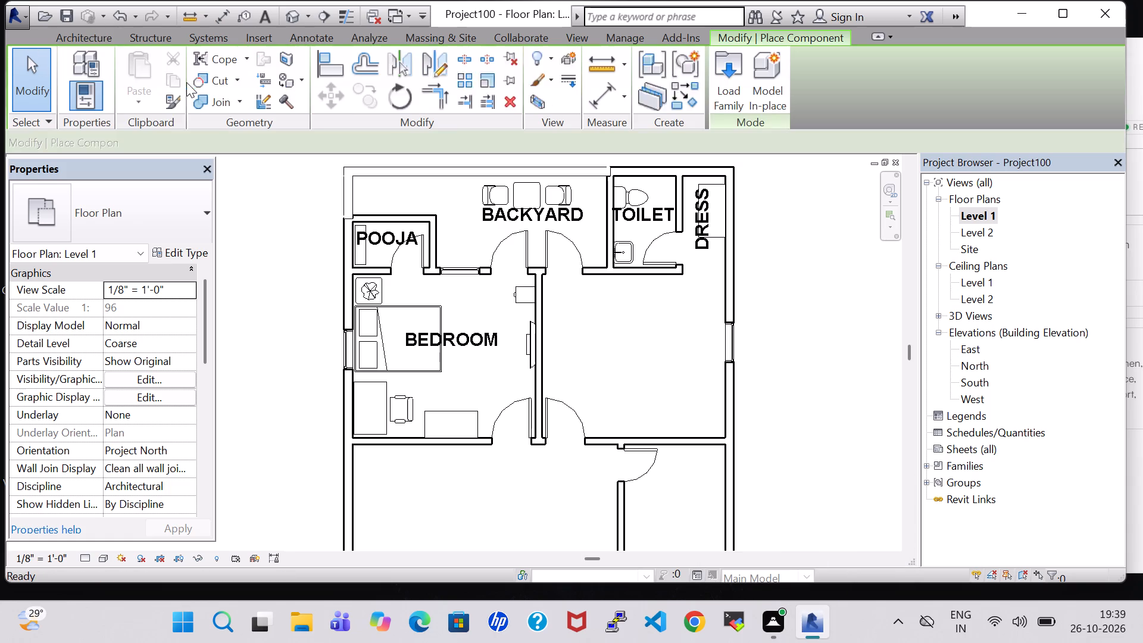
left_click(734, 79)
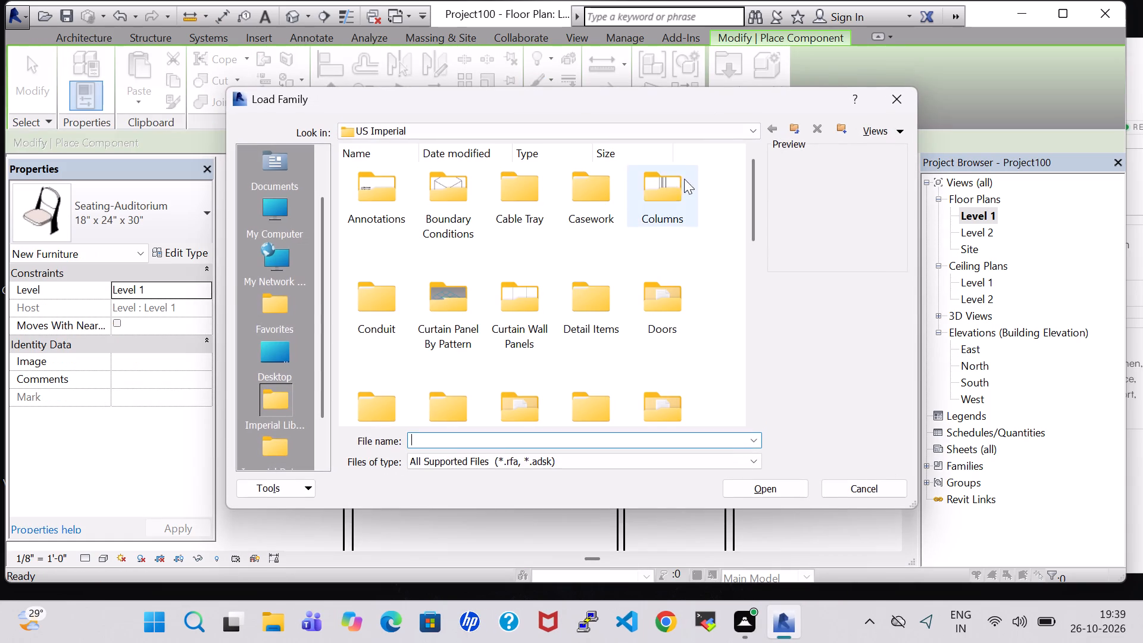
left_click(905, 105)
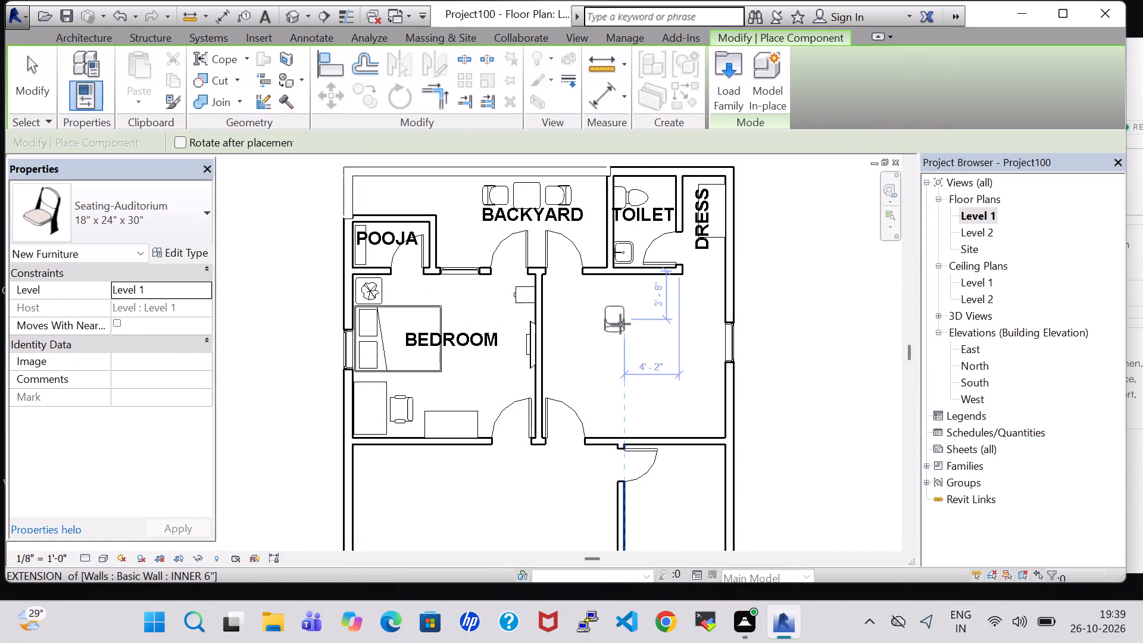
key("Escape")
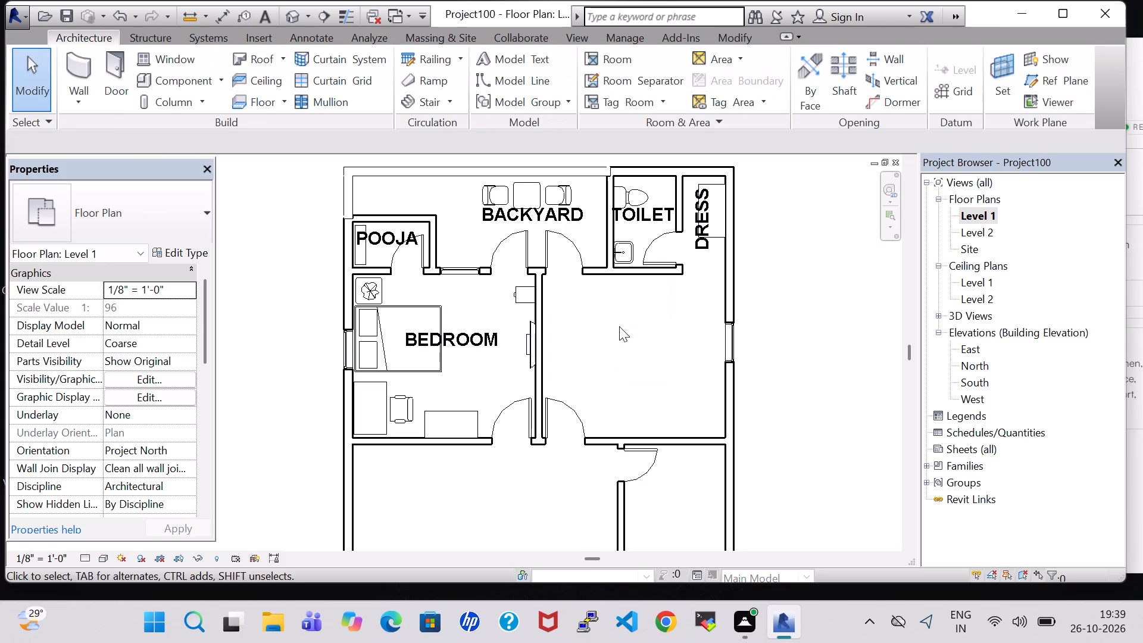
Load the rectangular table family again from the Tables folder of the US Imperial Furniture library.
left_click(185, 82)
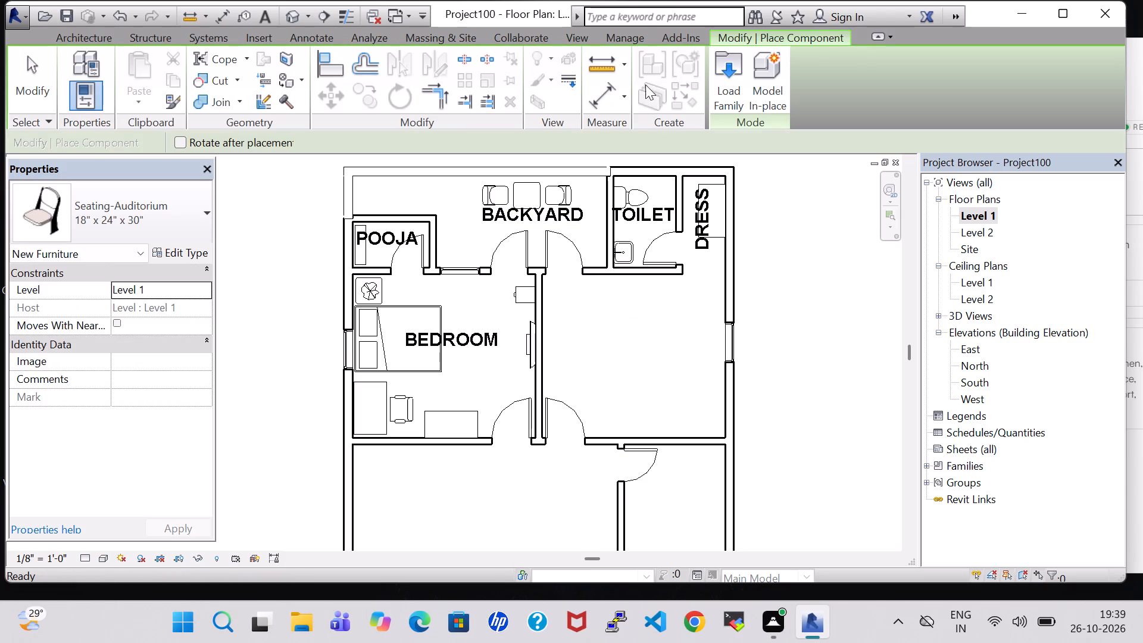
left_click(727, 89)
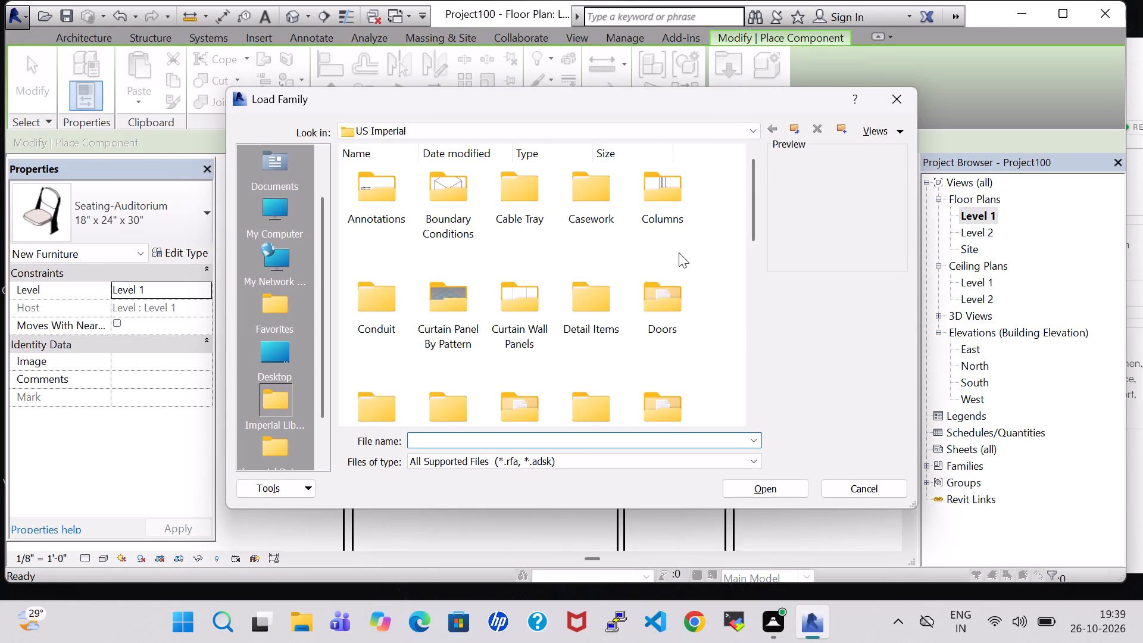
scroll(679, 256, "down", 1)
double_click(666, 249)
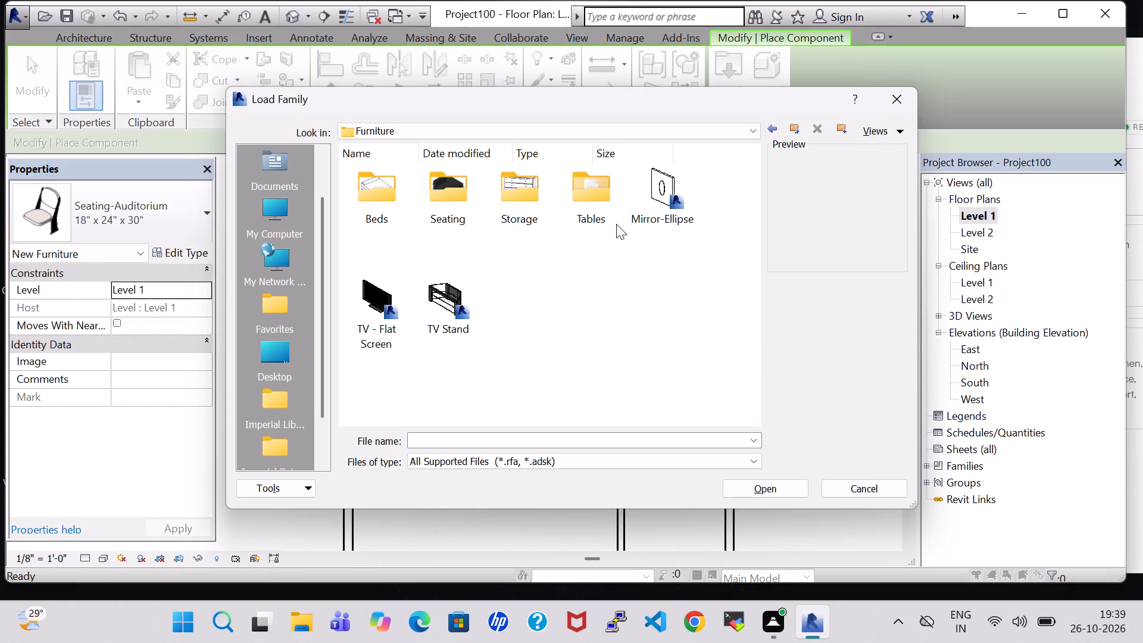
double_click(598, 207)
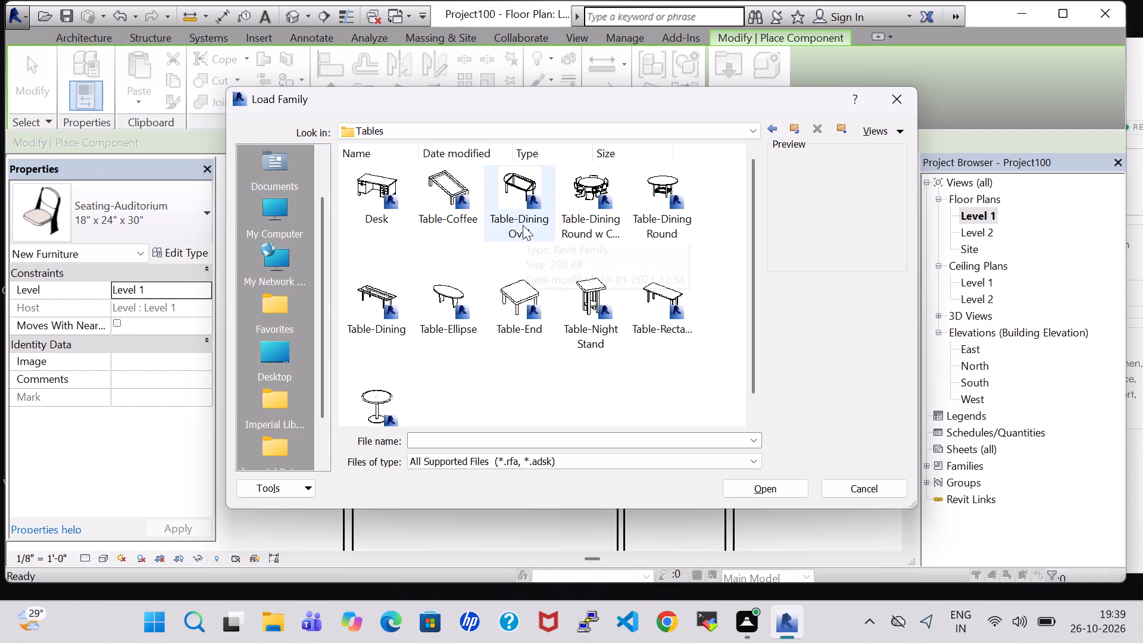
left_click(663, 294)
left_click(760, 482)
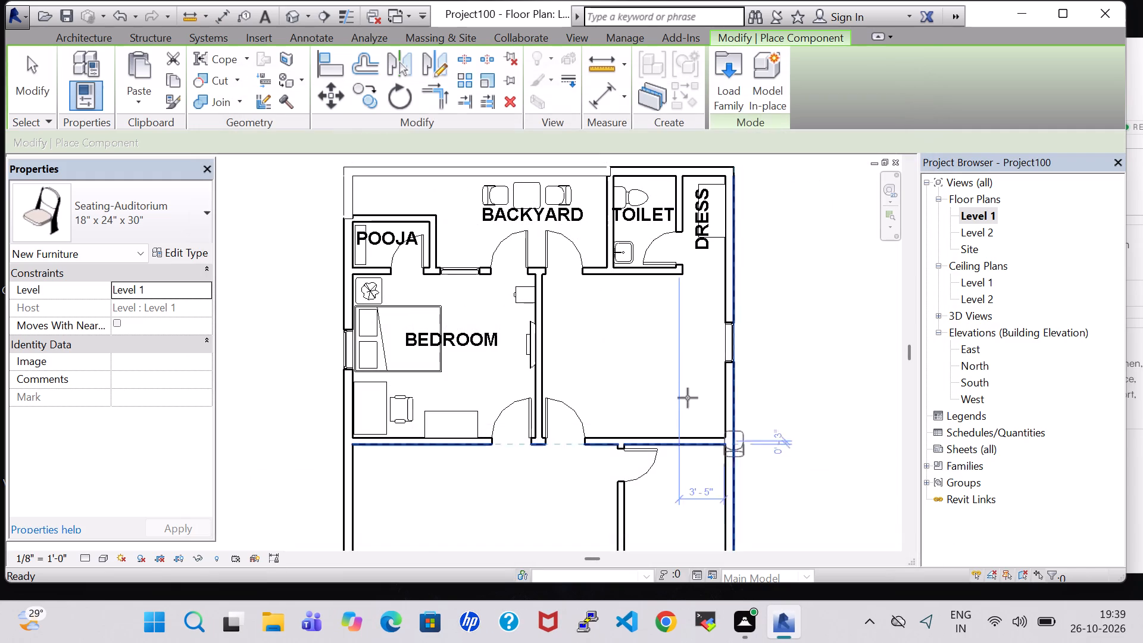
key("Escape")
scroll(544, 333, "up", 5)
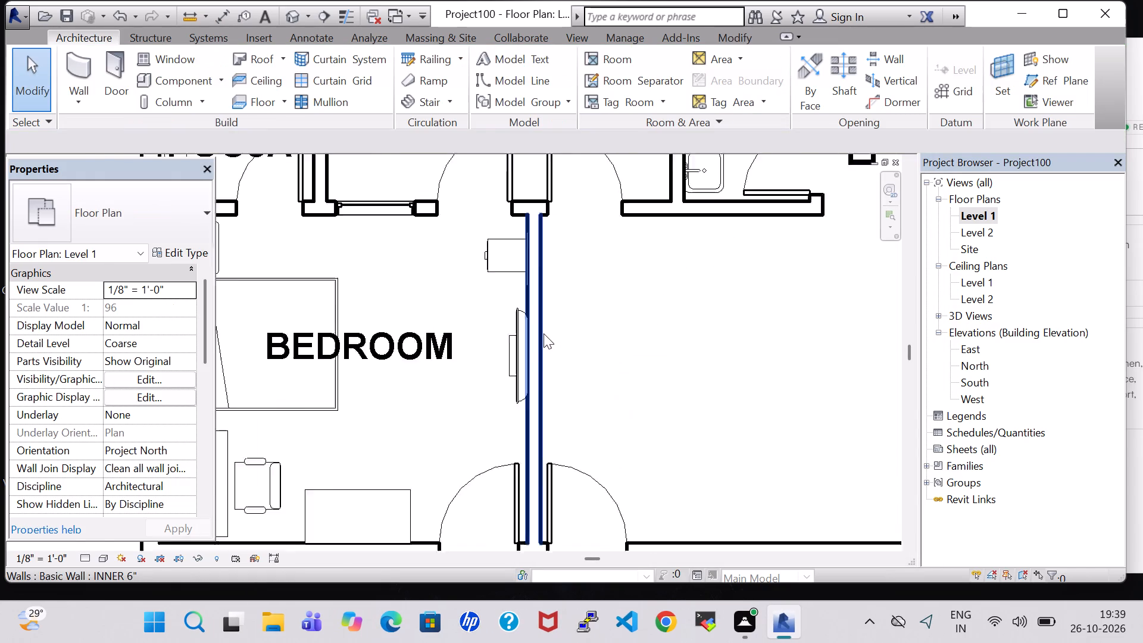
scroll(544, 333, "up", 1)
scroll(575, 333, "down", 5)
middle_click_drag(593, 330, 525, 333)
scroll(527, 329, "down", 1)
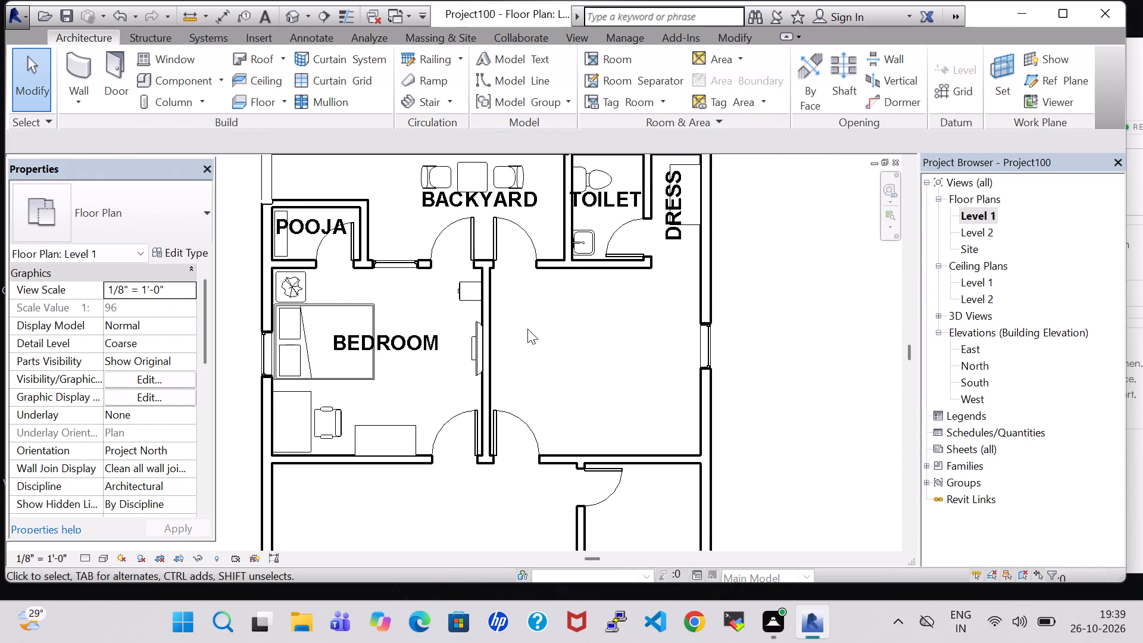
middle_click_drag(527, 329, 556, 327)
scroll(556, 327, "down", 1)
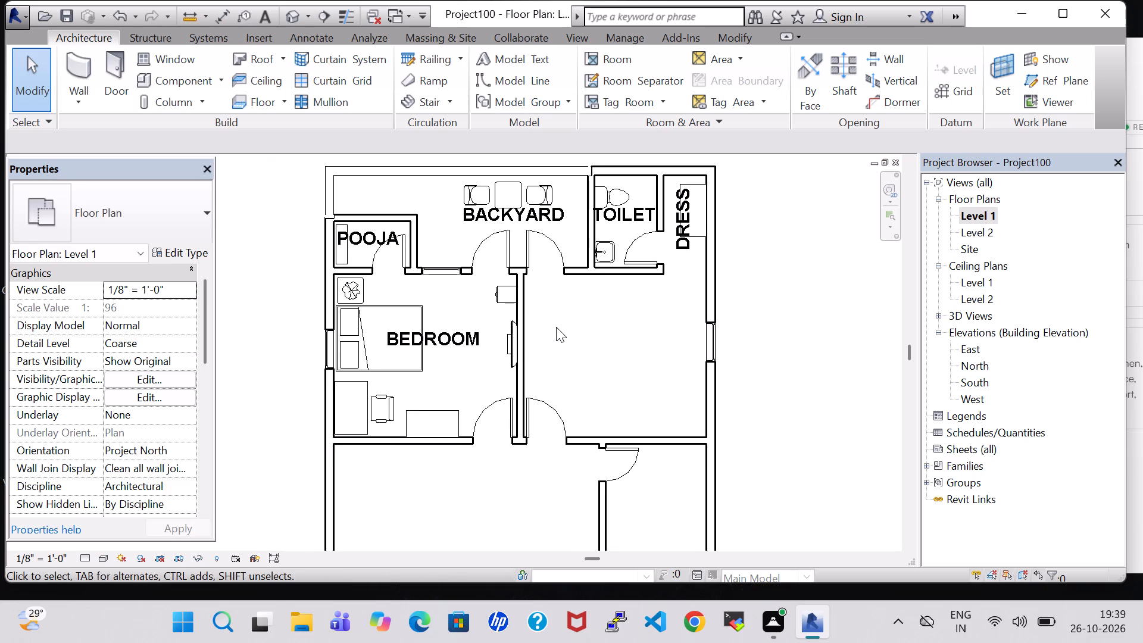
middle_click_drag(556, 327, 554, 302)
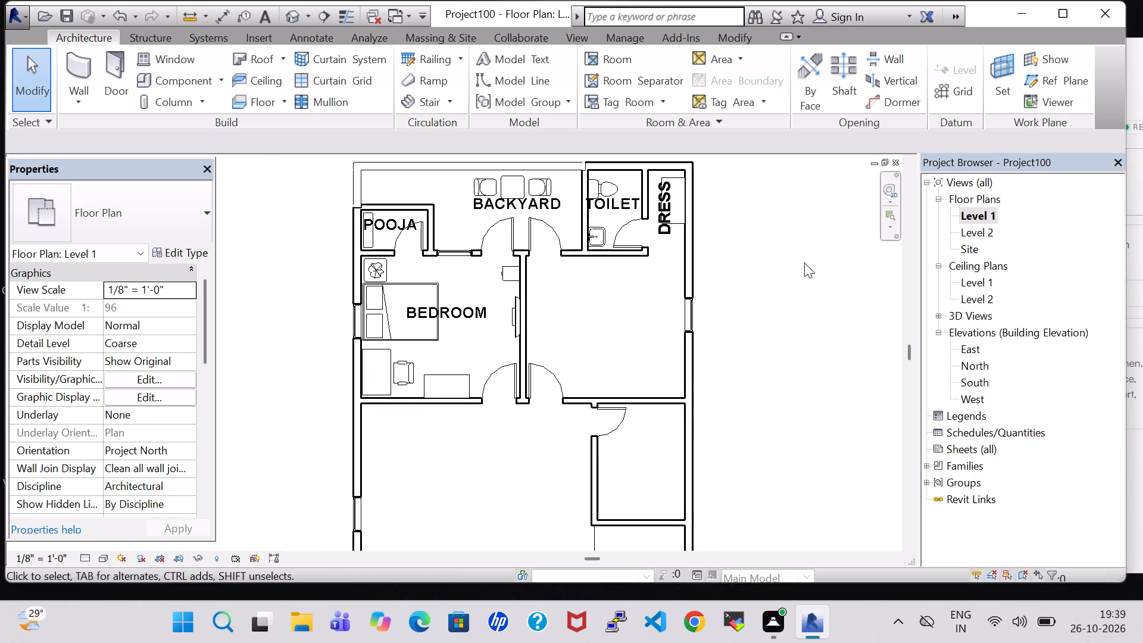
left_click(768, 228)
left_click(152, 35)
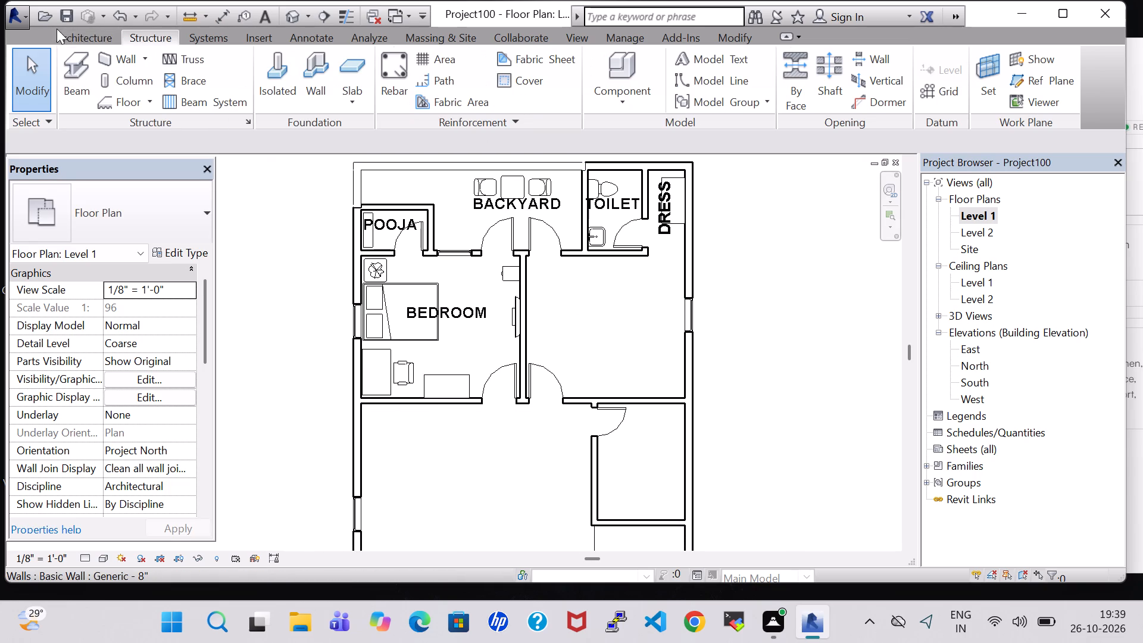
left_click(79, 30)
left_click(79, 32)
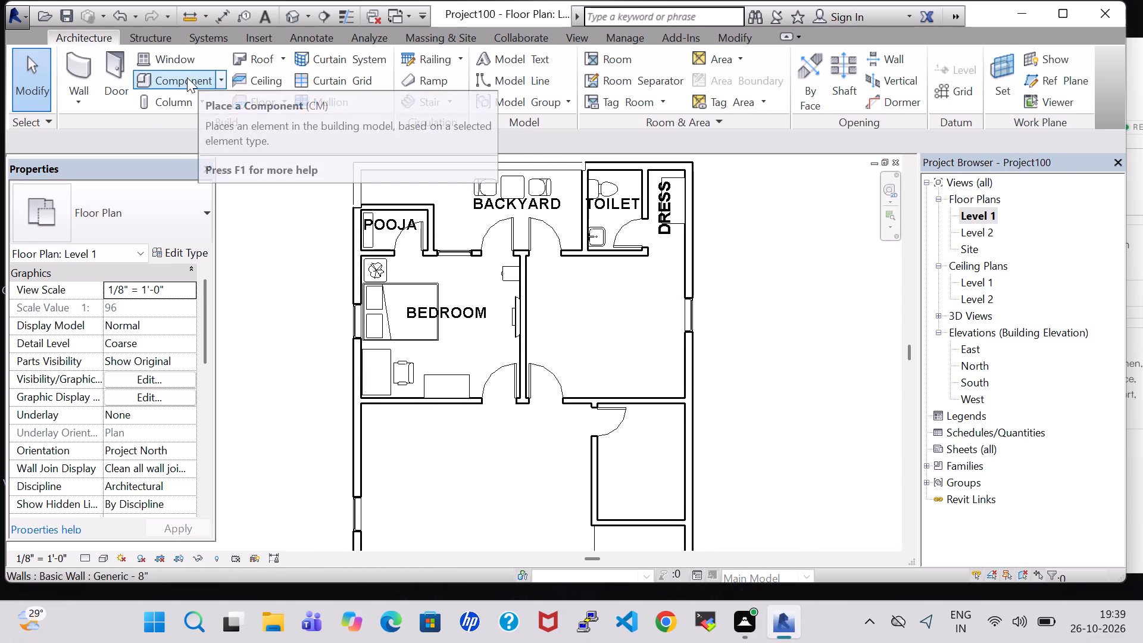
Place a Queen 60" x 79" bed matching the BEDROOM's in the unfurnished room, pillows toward the outer wall, about 9 1/2" from it.
left_click(401, 278)
right_click(401, 278)
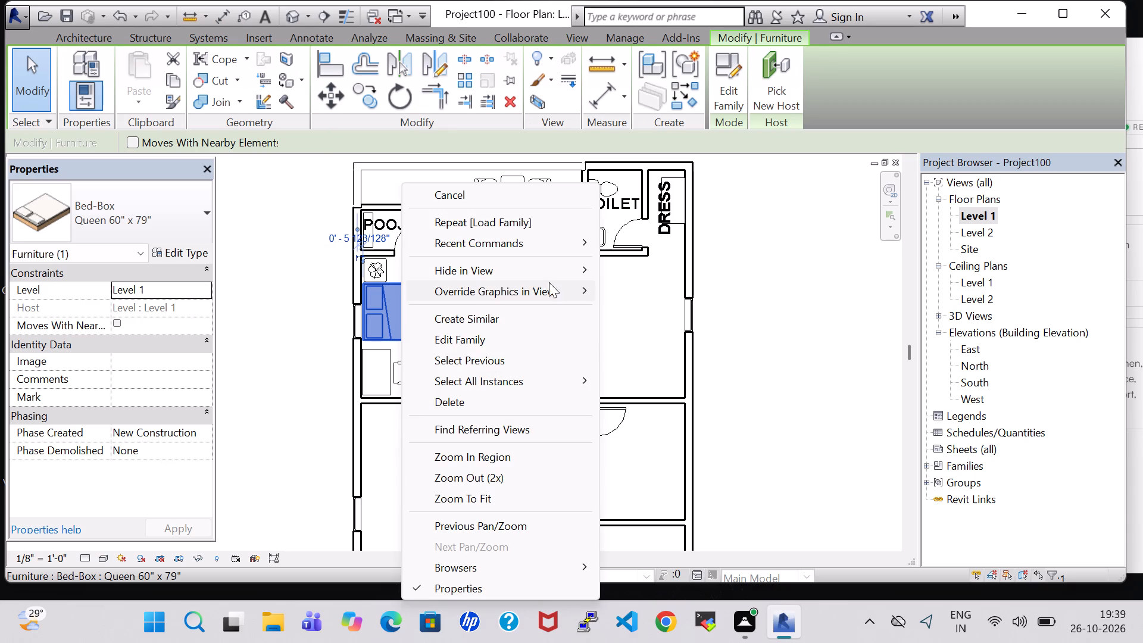
left_click(508, 323)
key("space")
key("space")
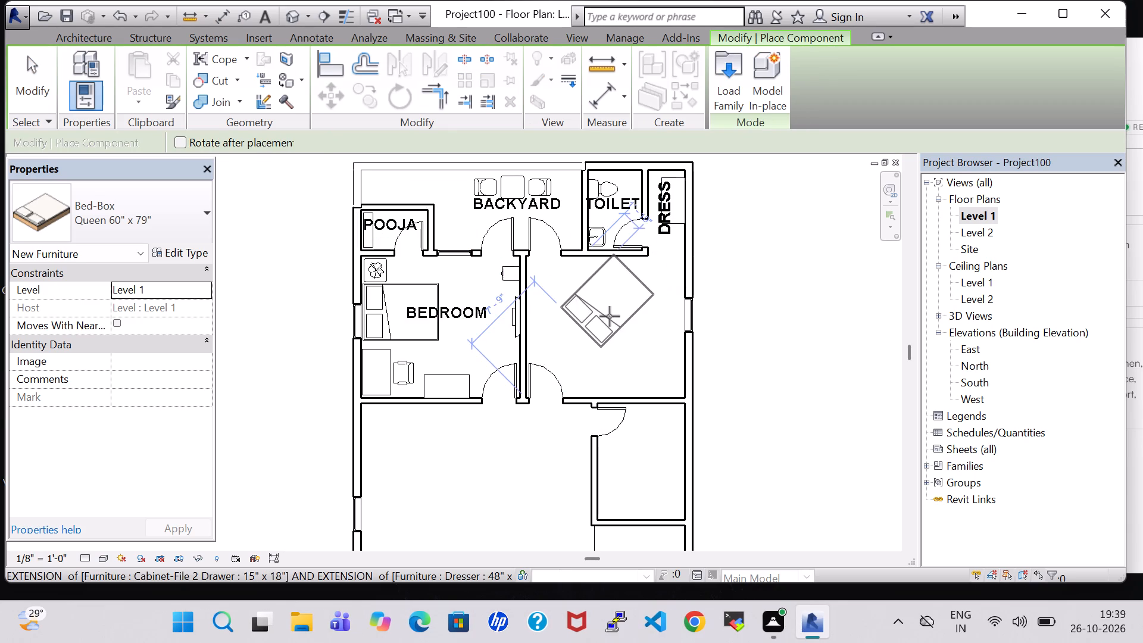
key("space")
key("space")
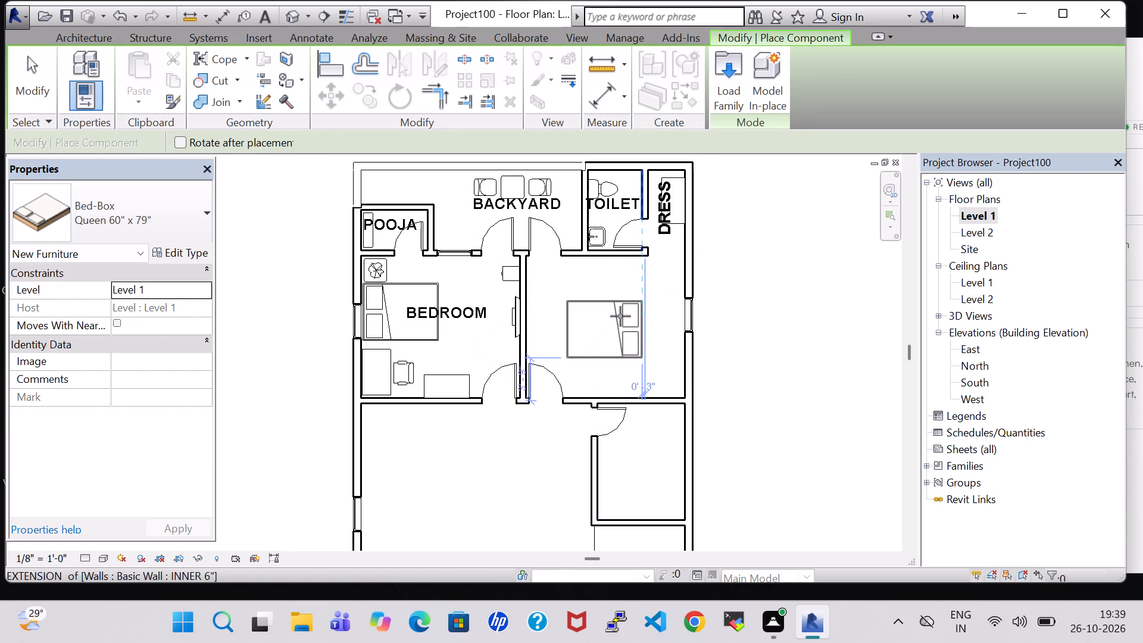
scroll(620, 316, "up", 5)
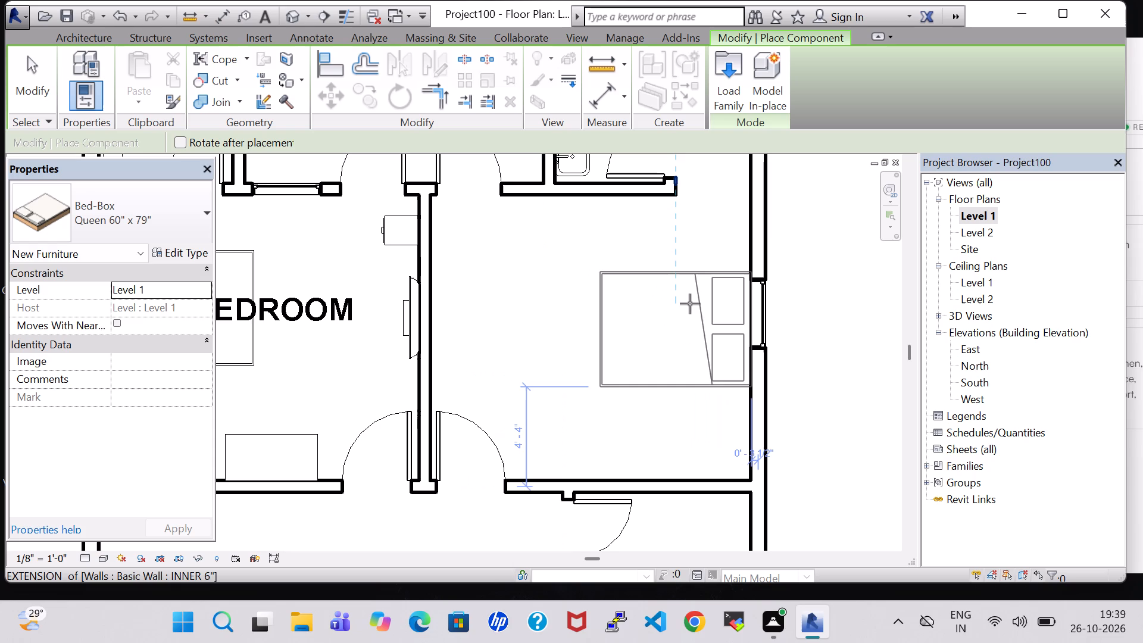
left_click(685, 299)
key("Escape")
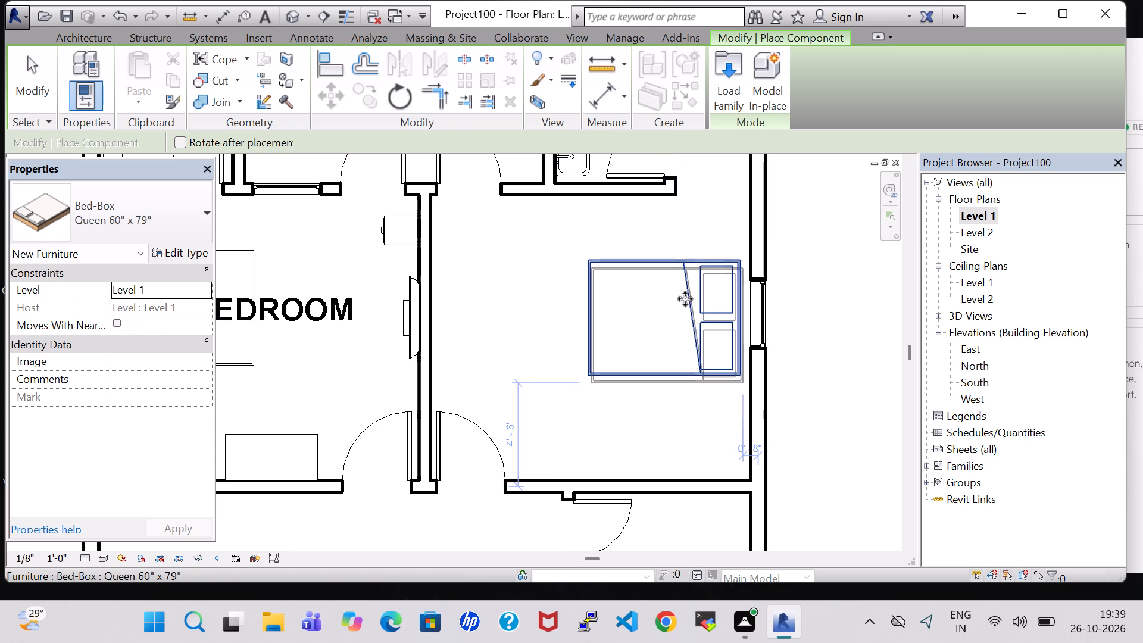
key("Escape")
scroll(685, 299, "down", 4)
left_click(669, 273)
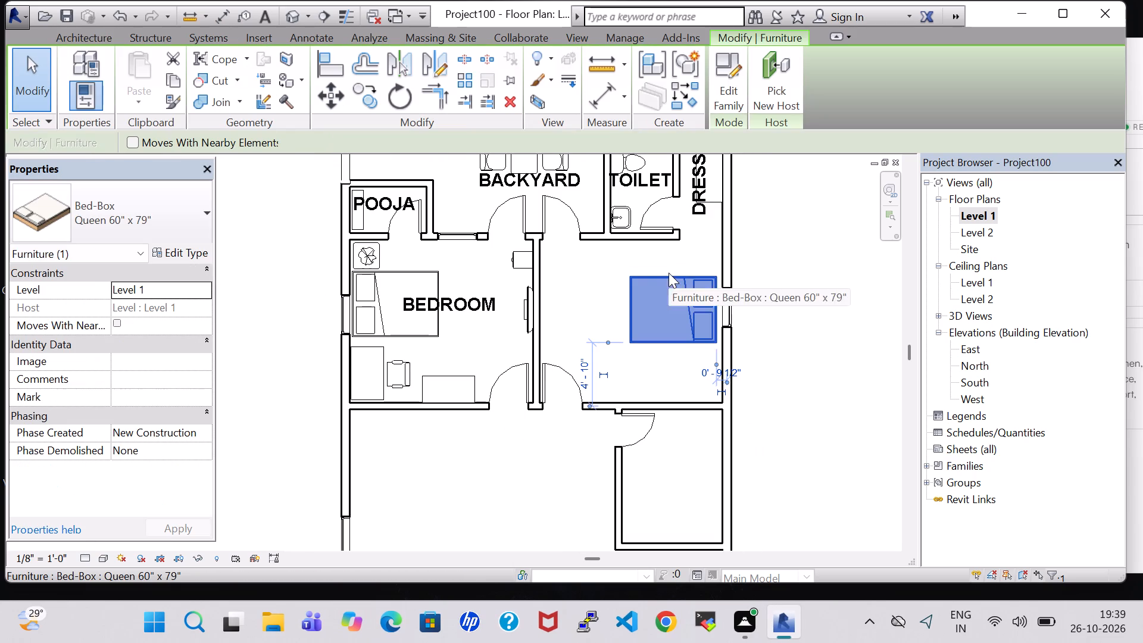
left_click(780, 270)
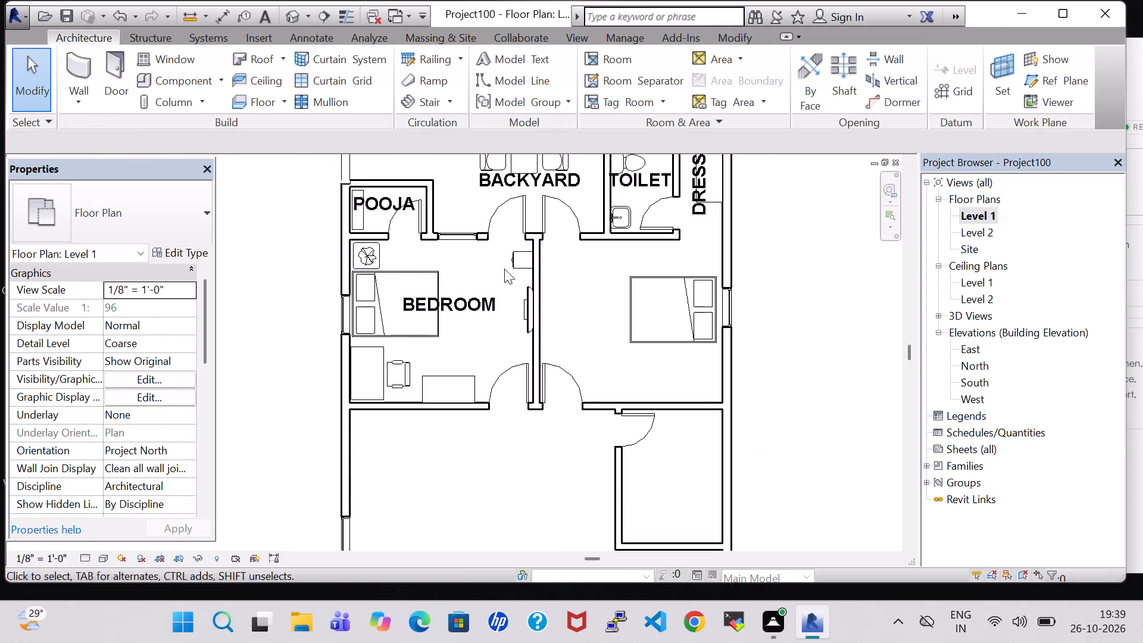
Place a 24" x 24" end table matching the BEDROOM's beside the new bed, on the side nearer the room's entry door.
scroll(383, 255, "up", 7)
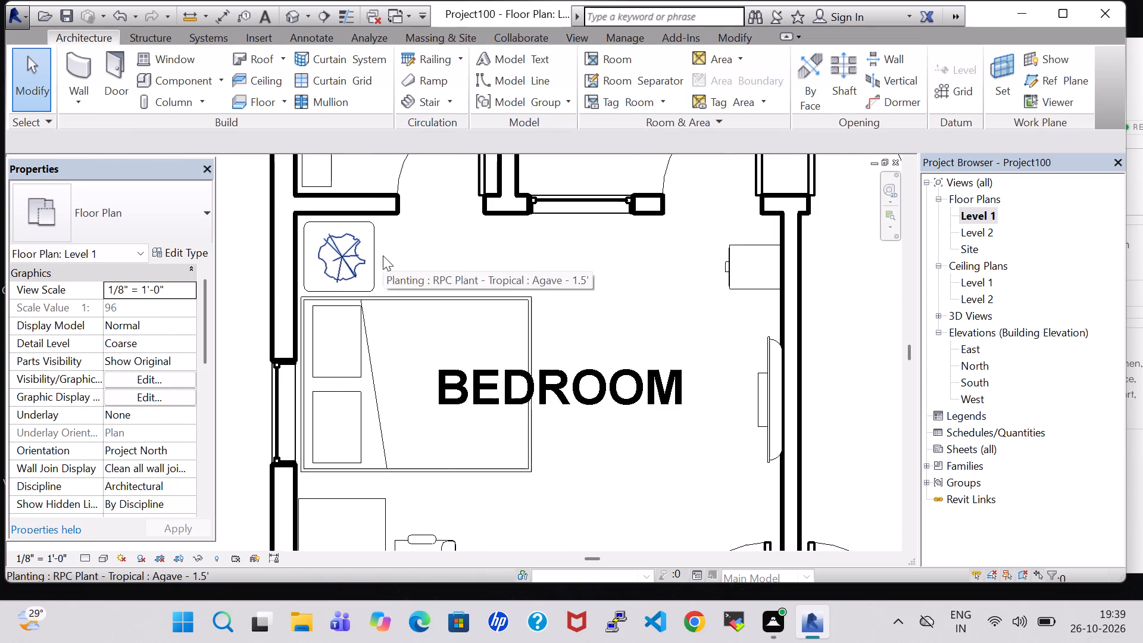
left_click(374, 230)
scroll(374, 230, "up", 1)
right_click(374, 230)
left_click(491, 317)
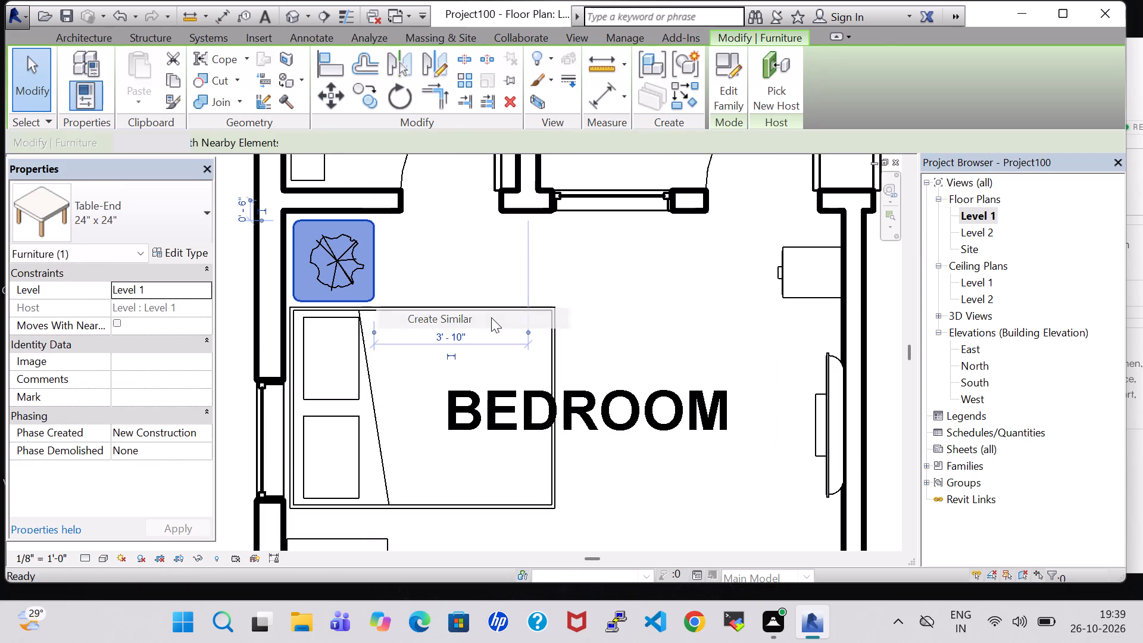
scroll(638, 316, "down", 4)
middle_click_drag(637, 315, 356, 328)
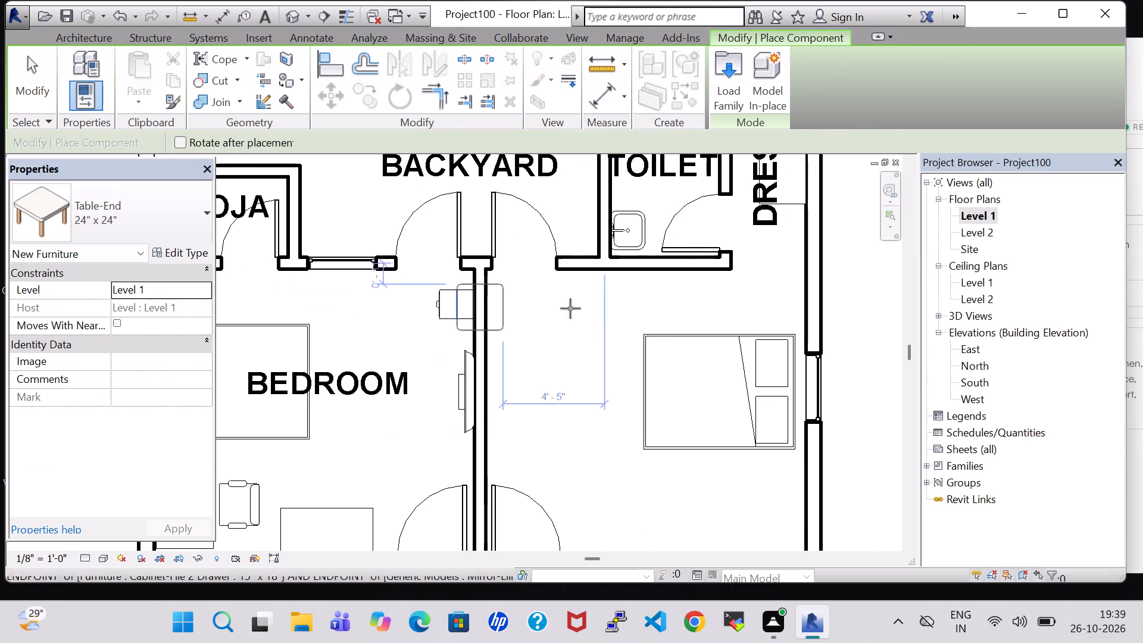
scroll(710, 333, "down", 3)
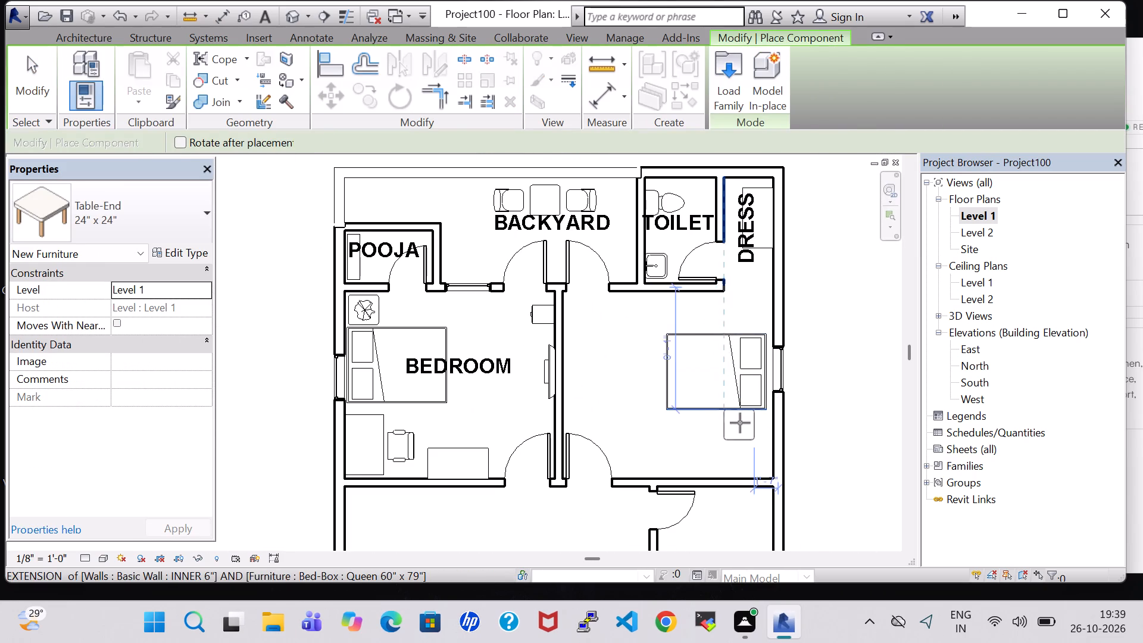
scroll(749, 427, "up", 4)
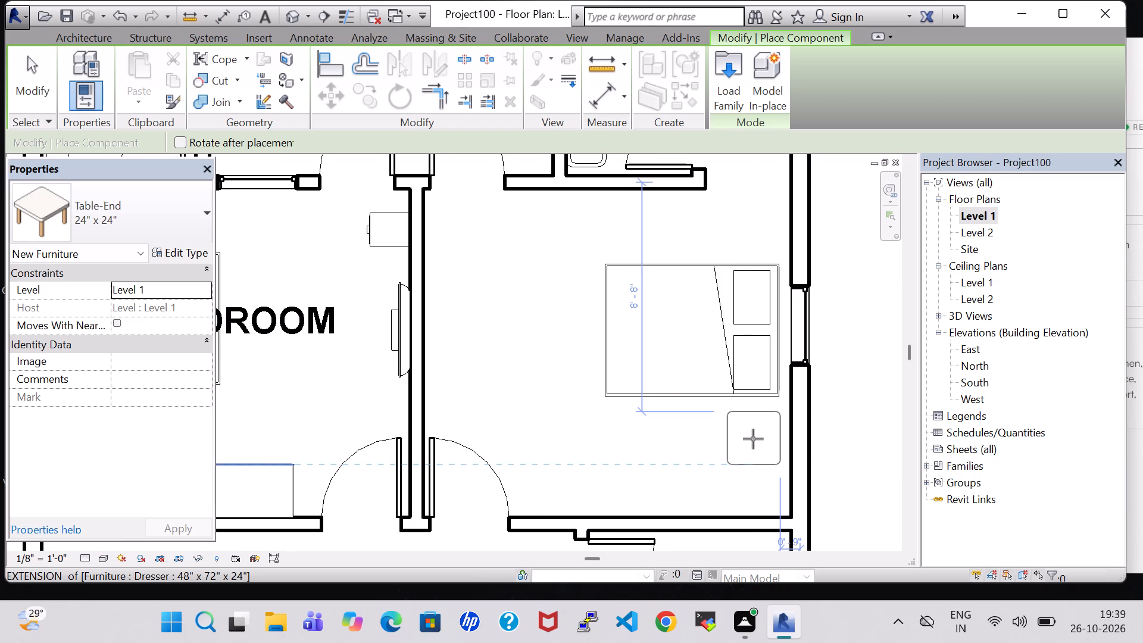
left_click(753, 439)
key("Escape")
key("Escape")
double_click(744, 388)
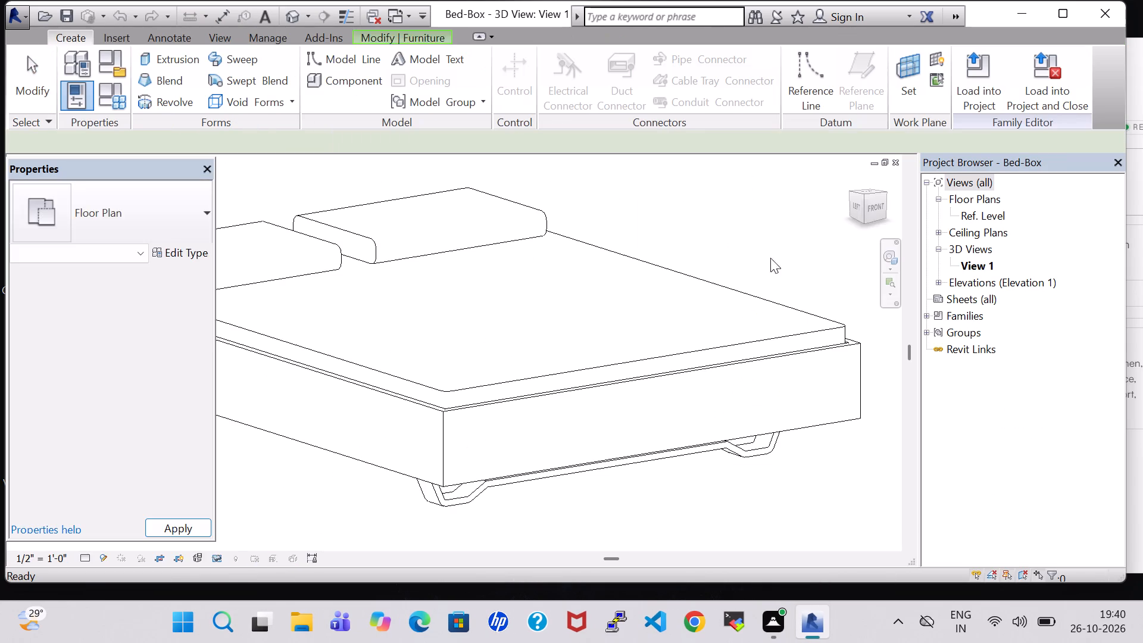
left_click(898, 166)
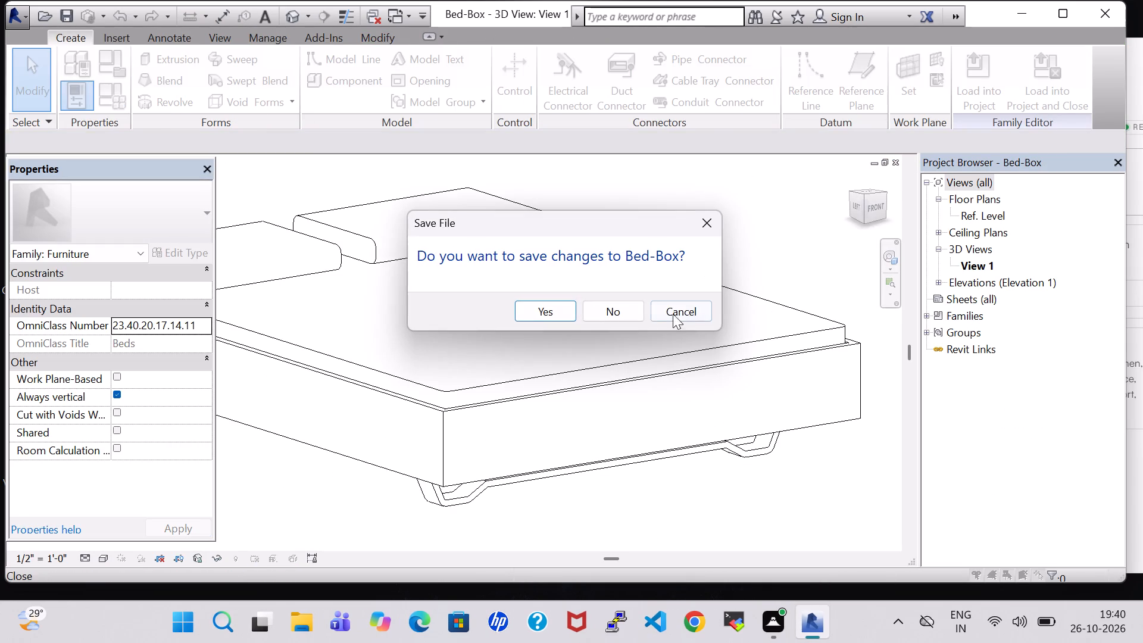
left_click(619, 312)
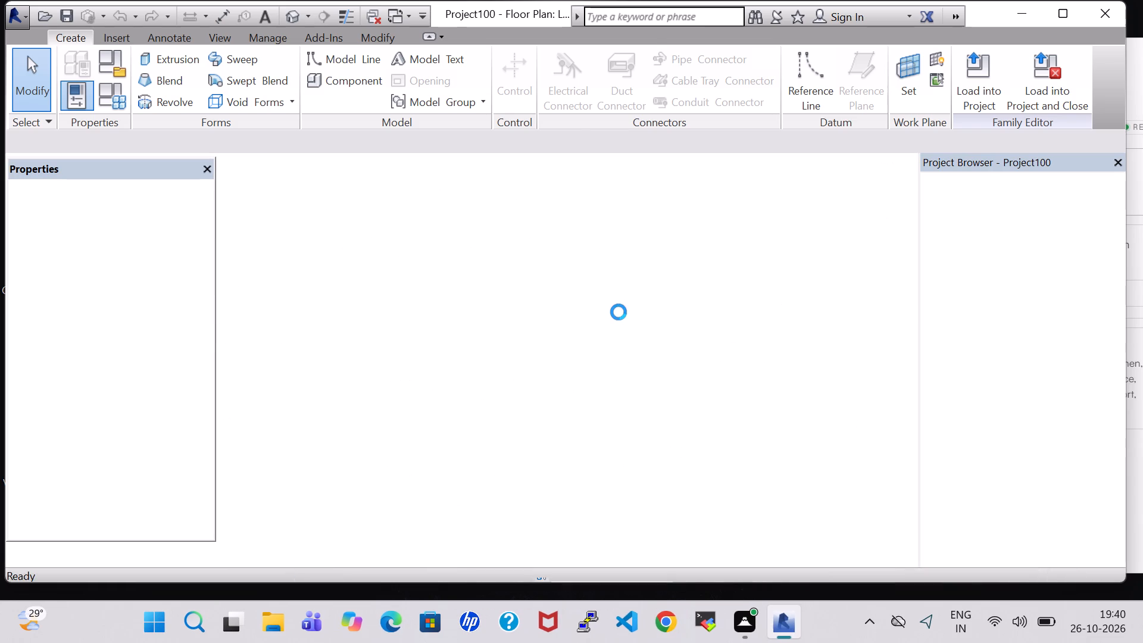
Nudge the new bed and its end table slightly closer to the outer wall.
scroll(616, 312, "down", 2)
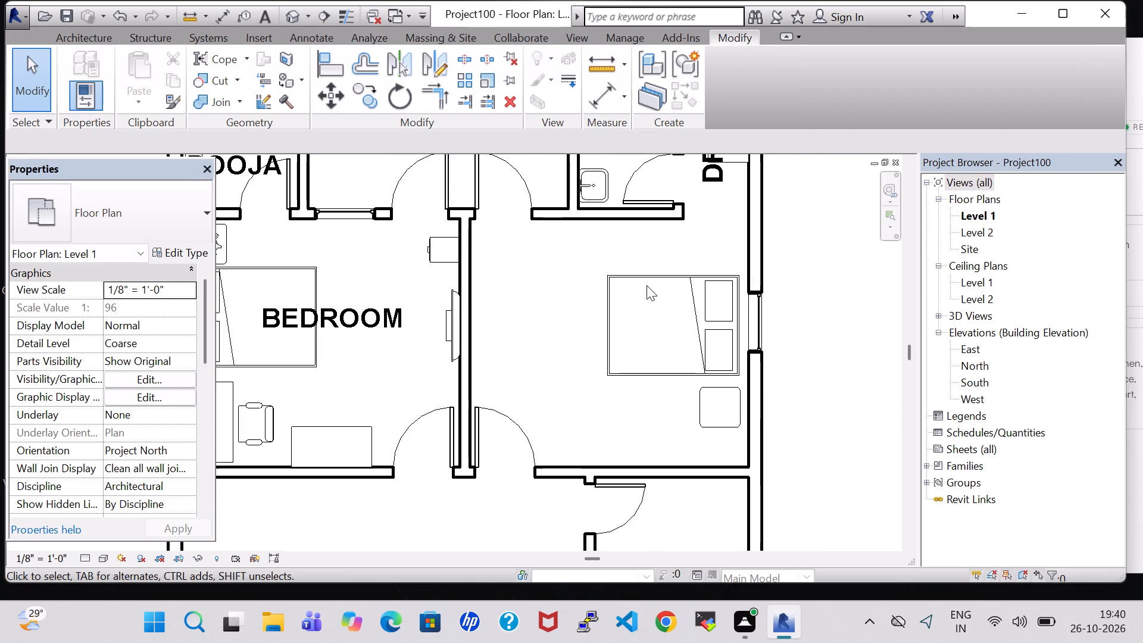
left_click(647, 281)
key("Right")
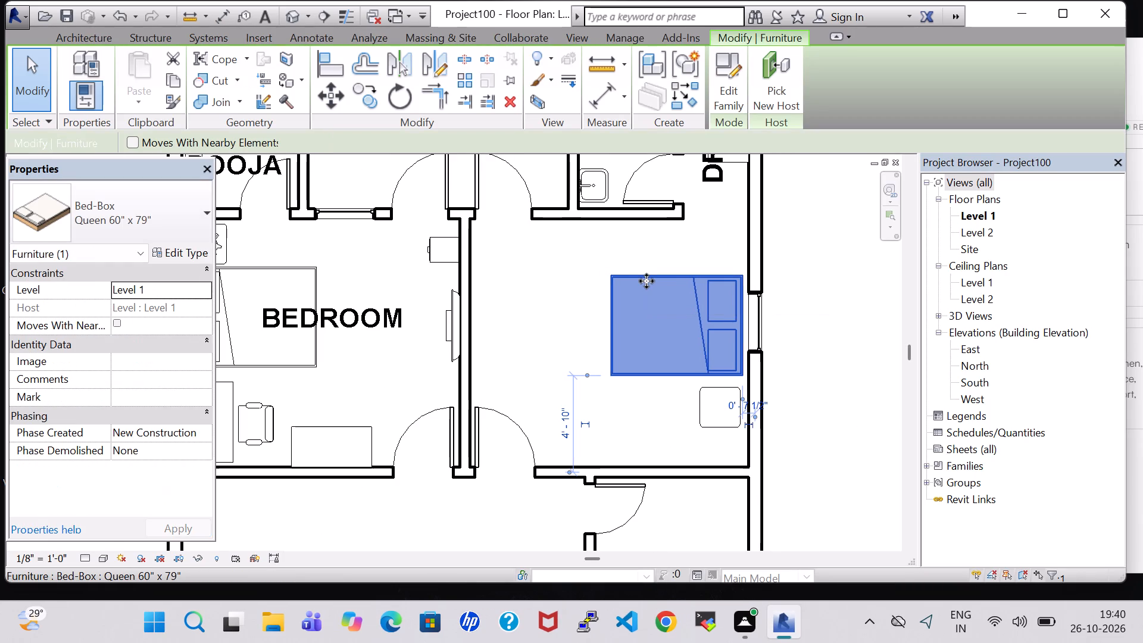
key("Right")
left_click(716, 402)
key("Right")
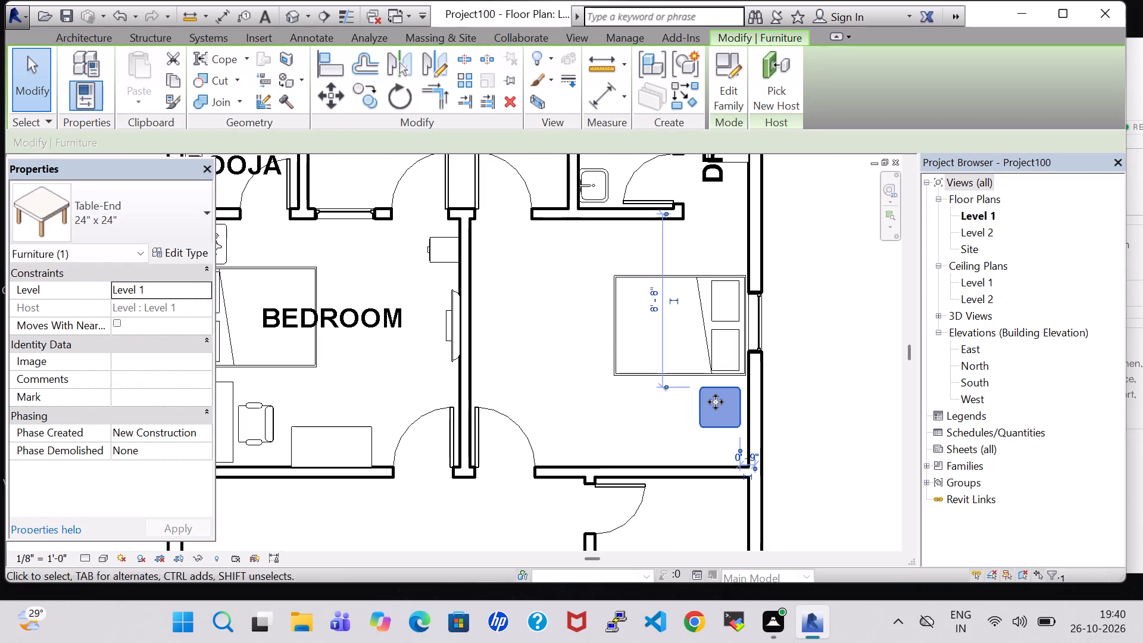
left_click(804, 335)
scroll(622, 314, "down", 3)
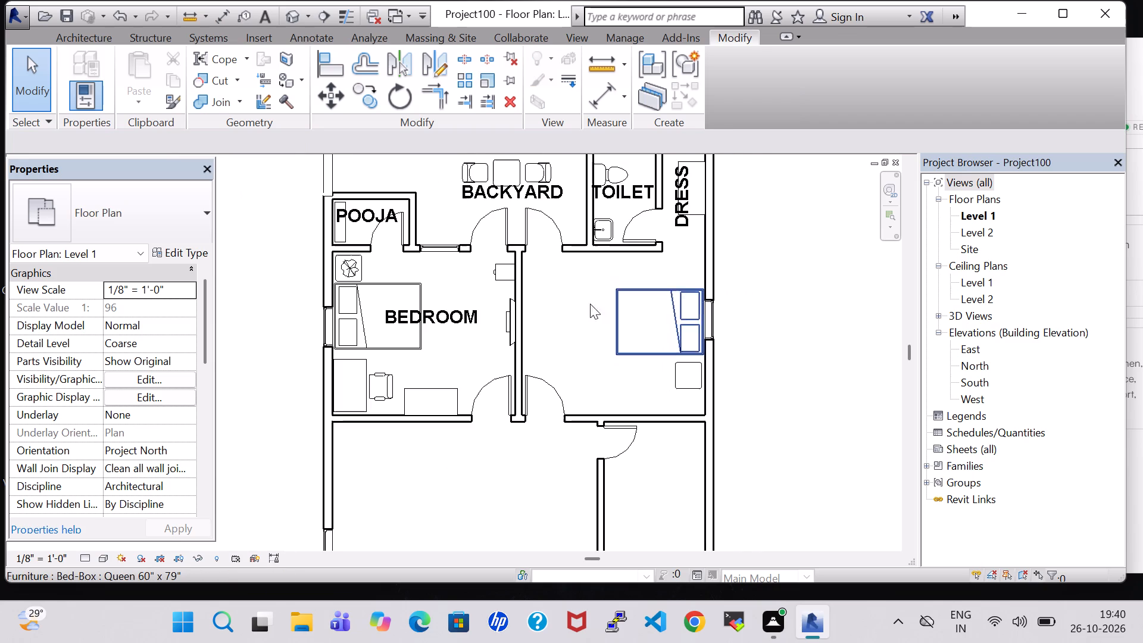
Place a Tropical Agave - 1.5' plant matching the BEDROOM's at the new end table's edge facing away from the outer wall.
left_click(344, 271)
right_click(344, 271)
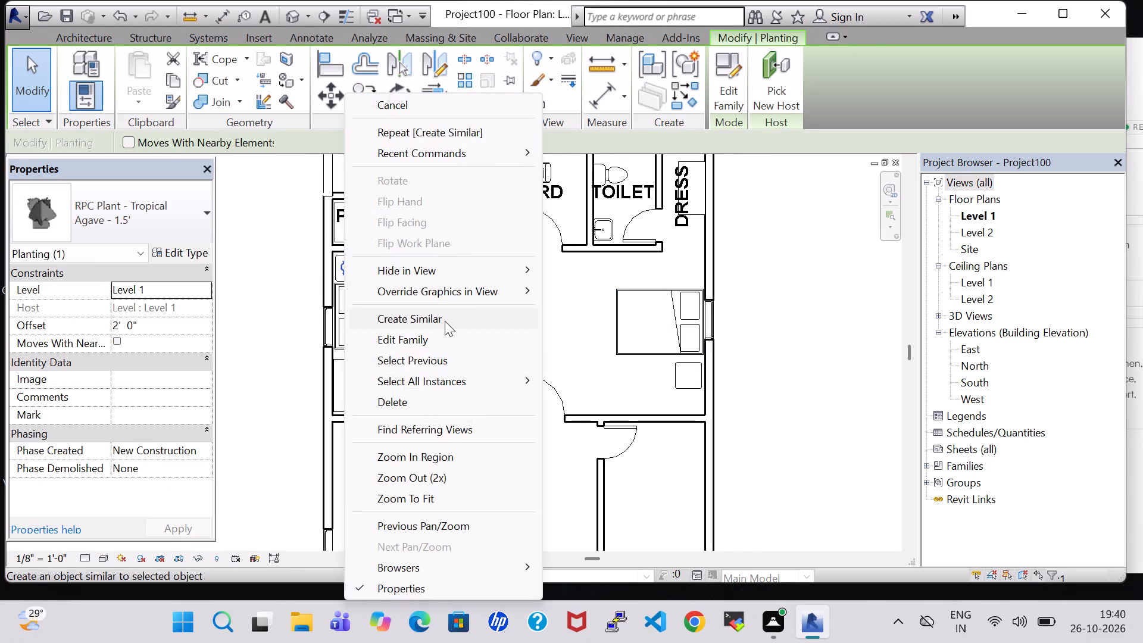
left_click(445, 321)
scroll(674, 377, "up", 8)
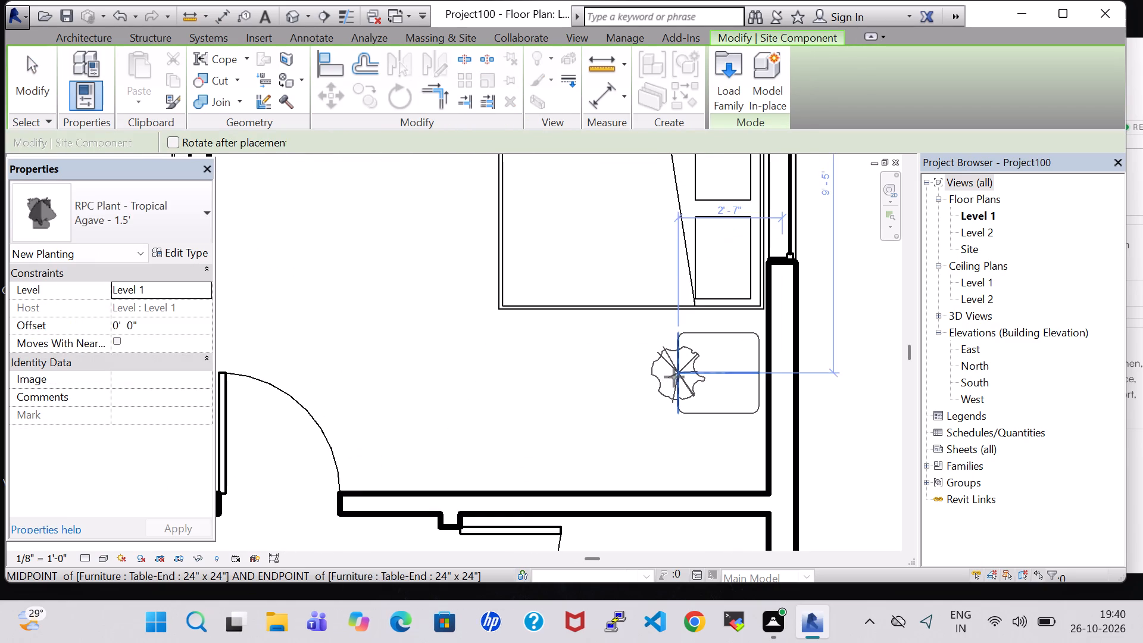
left_click(673, 374)
key("Escape")
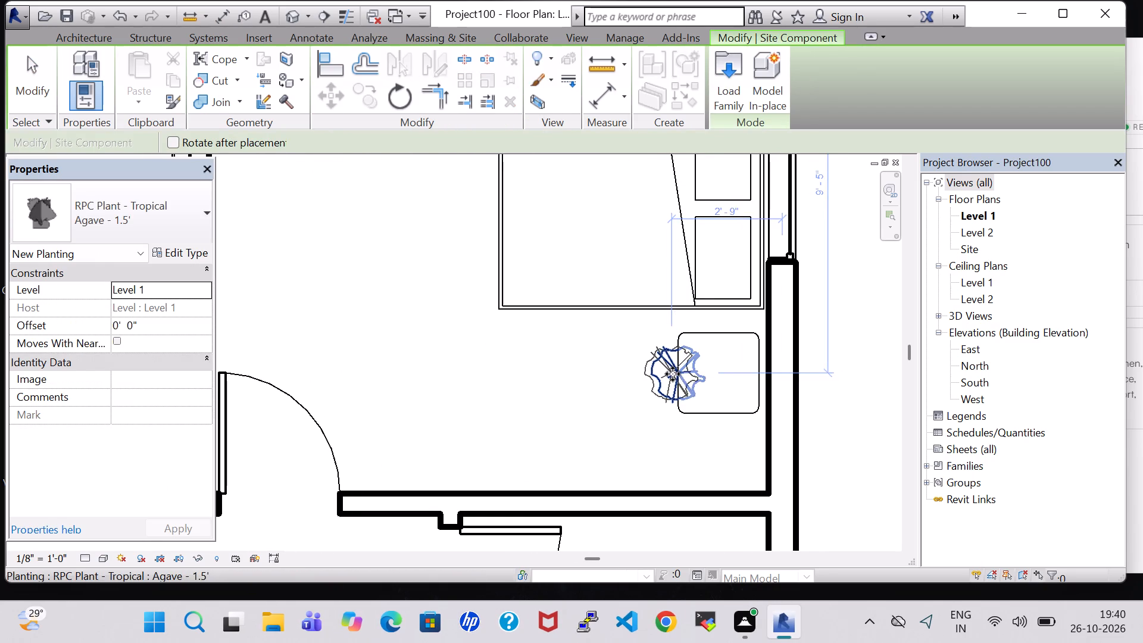
key("Escape")
Set the offset of the agave plant beside the new end table to 2' 0".
left_click(653, 370)
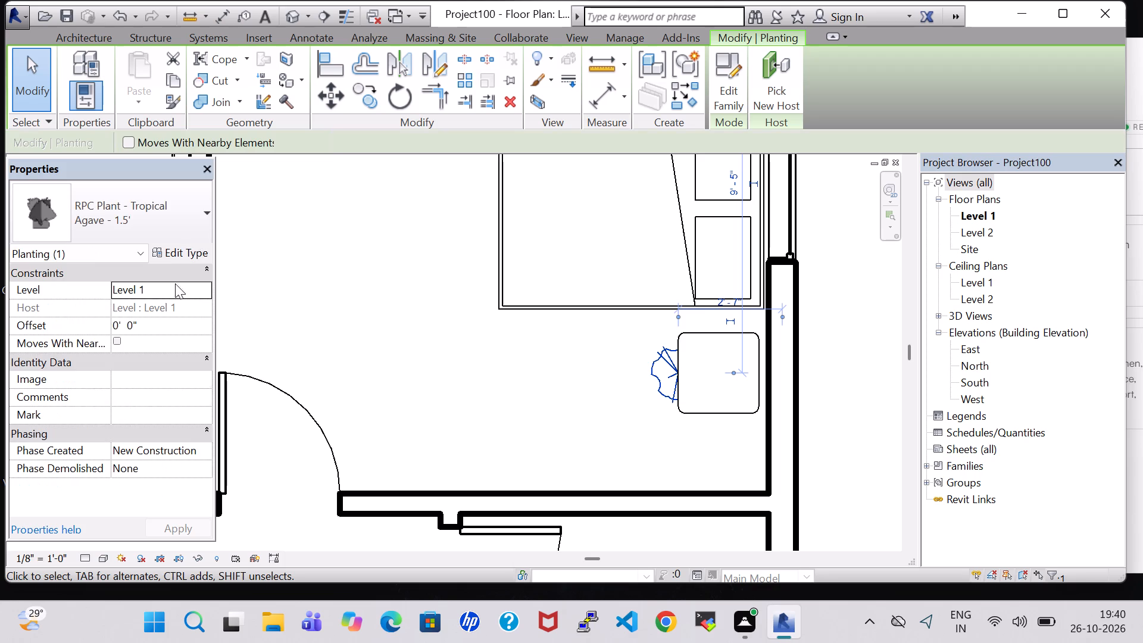
left_click(122, 327)
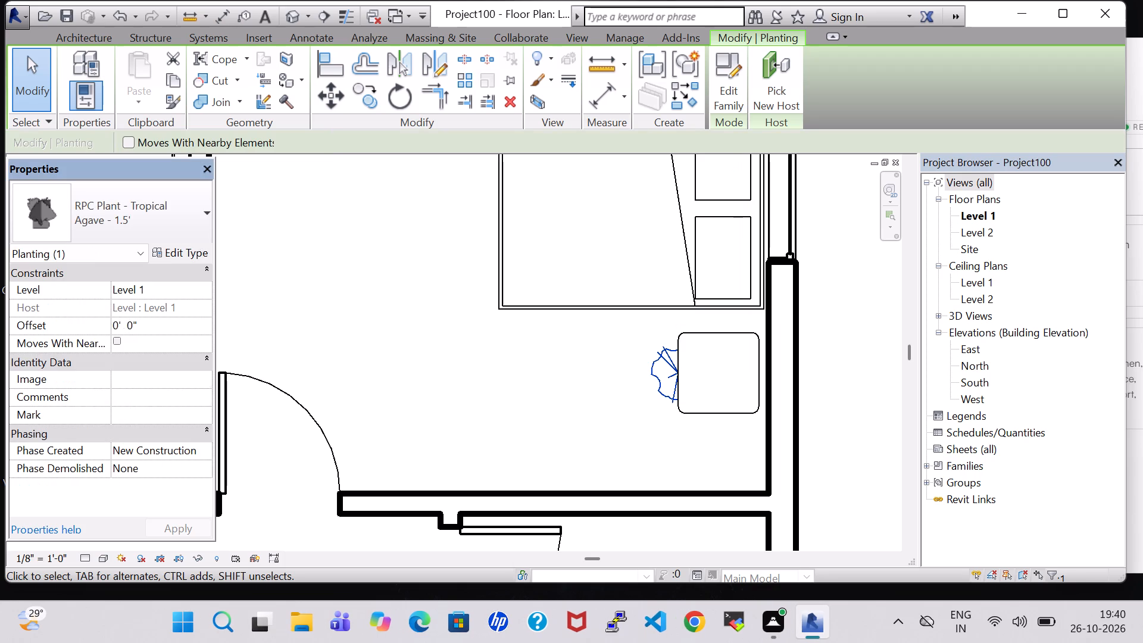
key("Left")
key("BackSpace")
key("2")
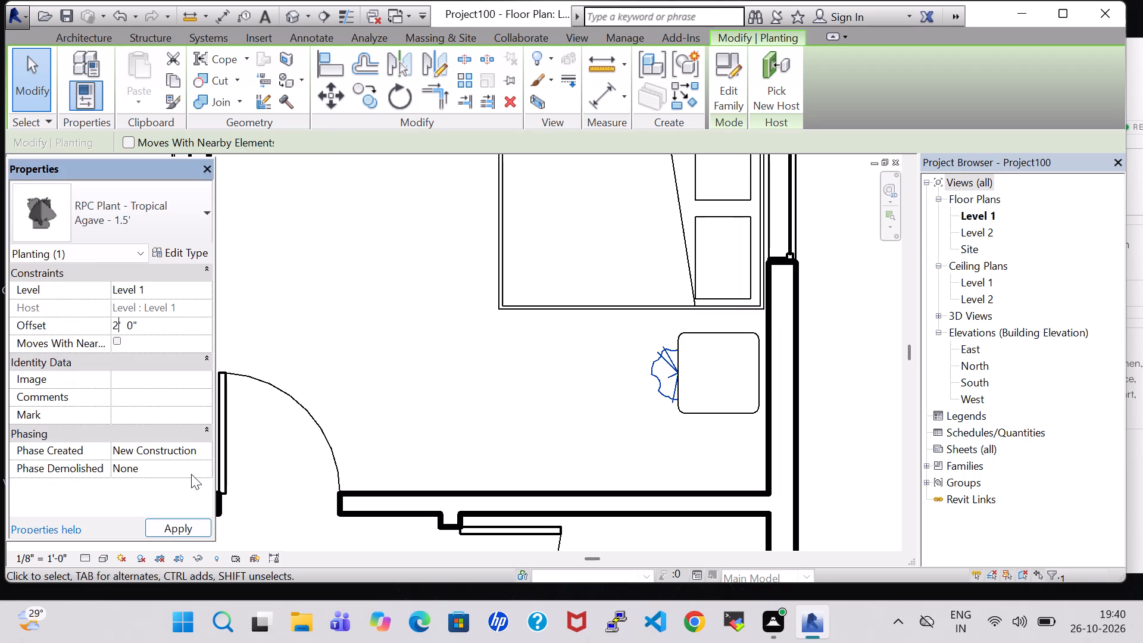
left_click(192, 525)
Nudge the agave plant toward the outer wall until it sits centred on the new end table.
key("Right")
key("Right")
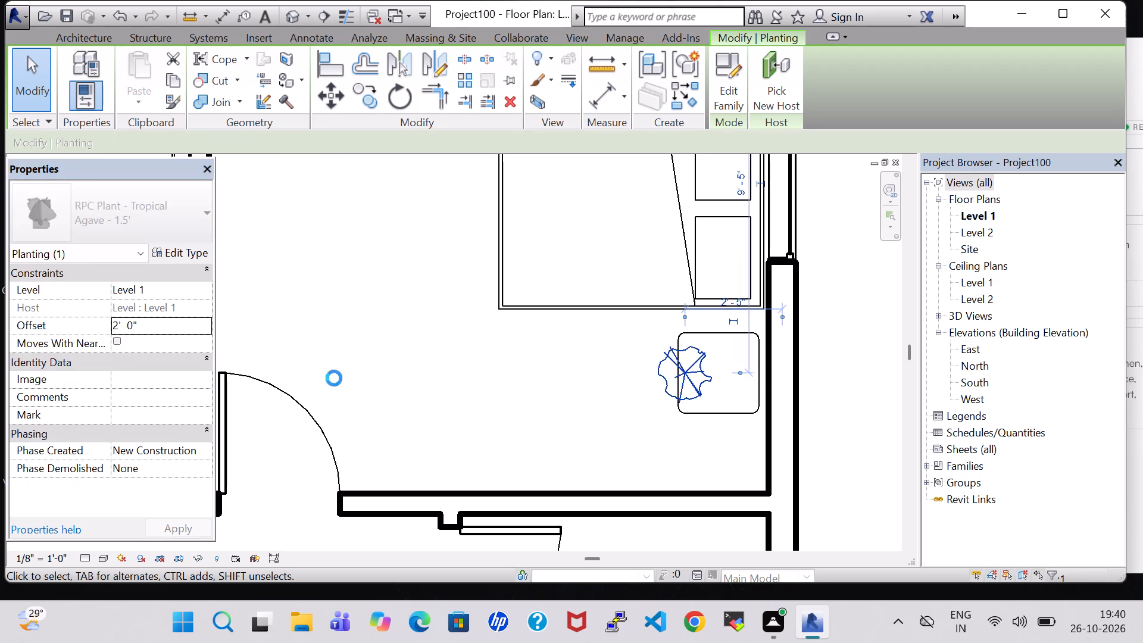
key("Right")
key("Right")
key("Right")
key("Right")
key("Right")
key("Right")
key("Right")
key("Right")
key("Right")
key("Right")
key("Right")
key("Right")
key("Right")
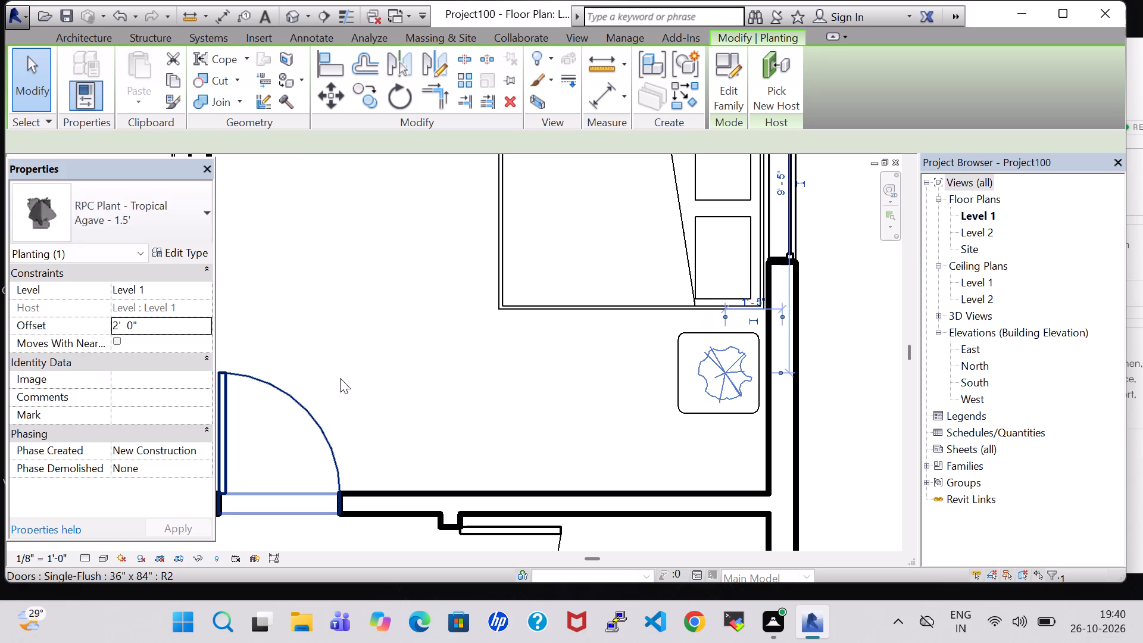
key("Left")
key("Left")
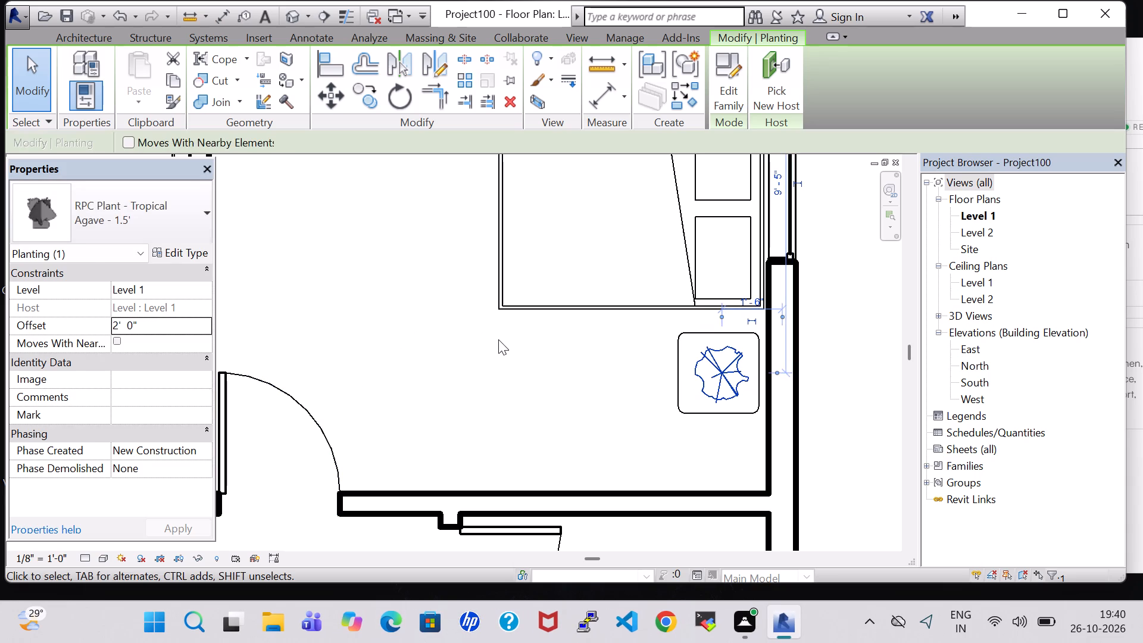
double_click(498, 339)
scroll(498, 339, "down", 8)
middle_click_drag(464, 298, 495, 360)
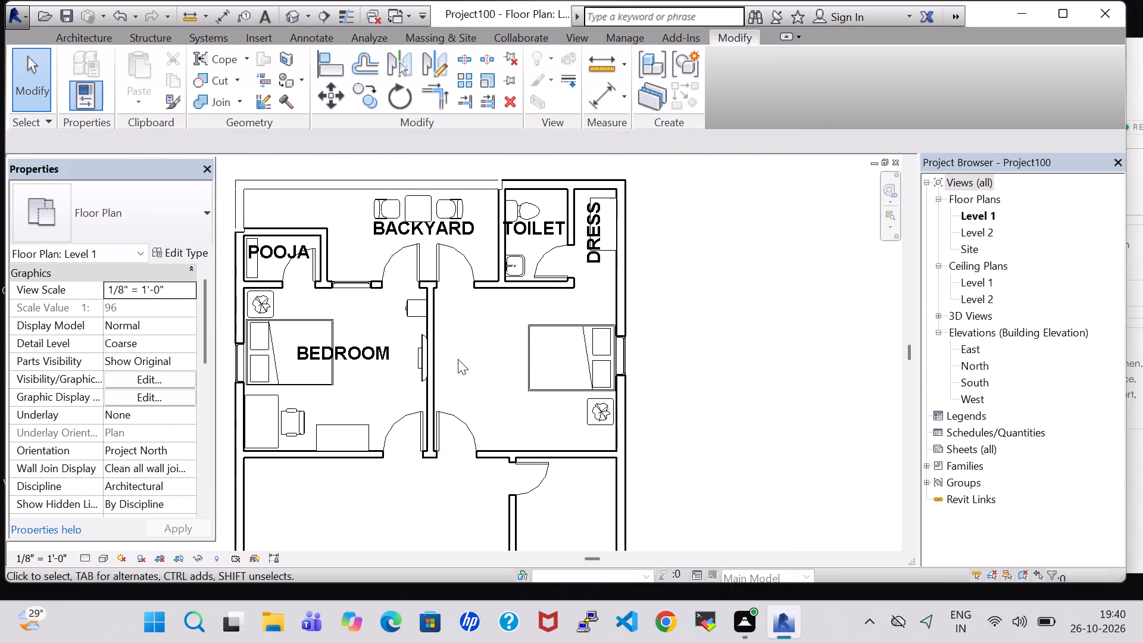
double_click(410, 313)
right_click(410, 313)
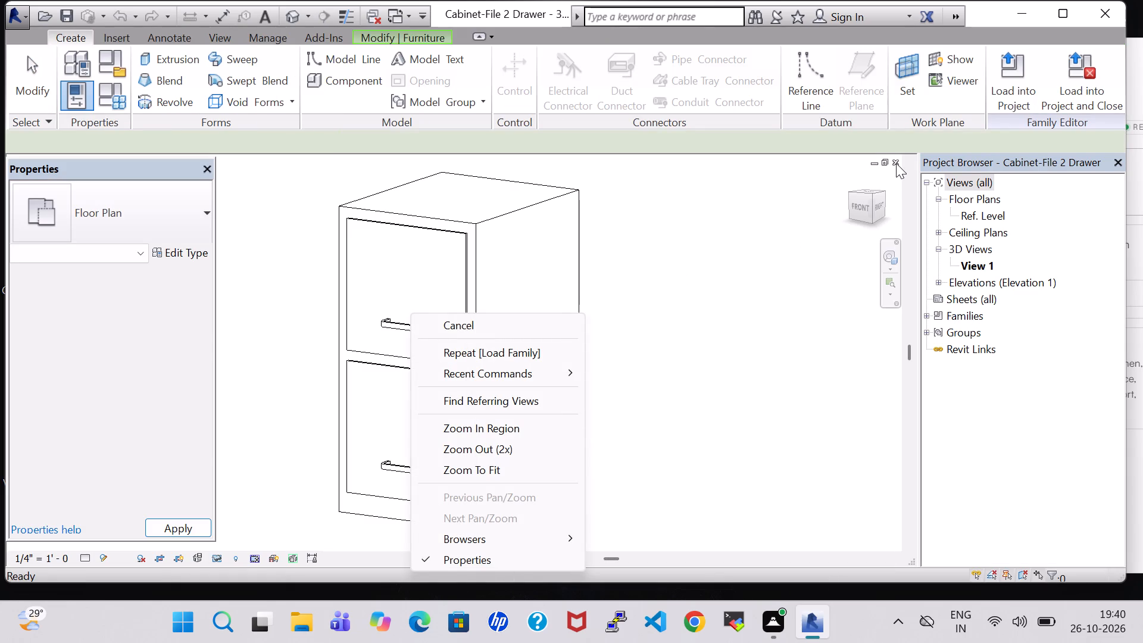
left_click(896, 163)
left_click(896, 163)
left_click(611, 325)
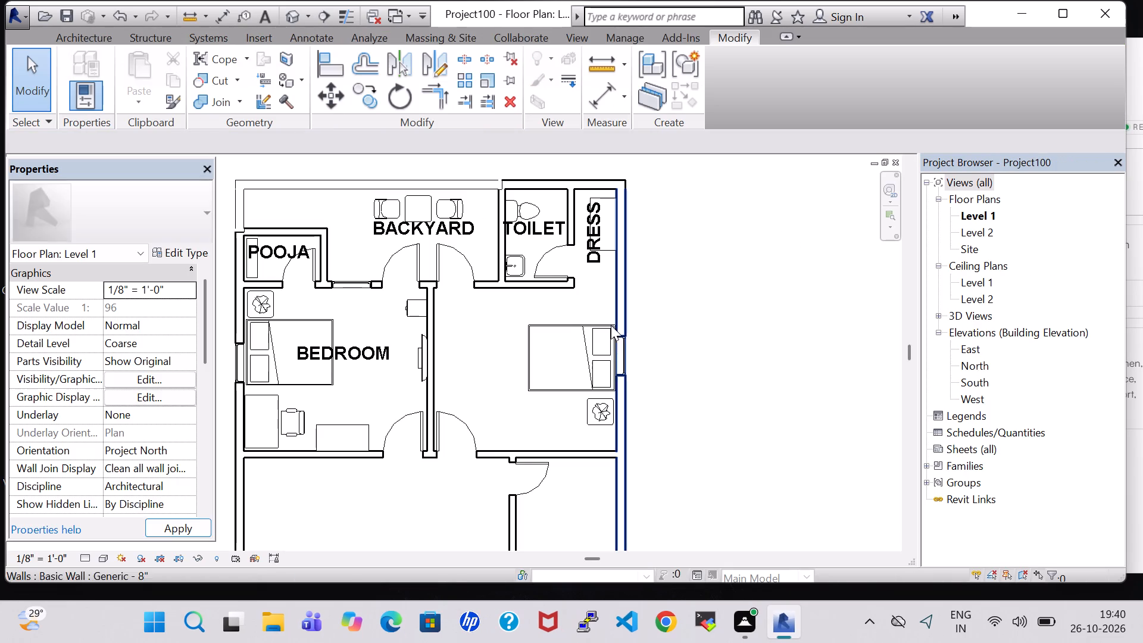
Place a Cabinet-File 2 Drawer 15" x 18" matching the BEDROOM's against the partition's opposite face, drawers facing the new bed, about 1'-10" from the TOILET-side wall.
left_click(414, 306)
right_click(414, 306)
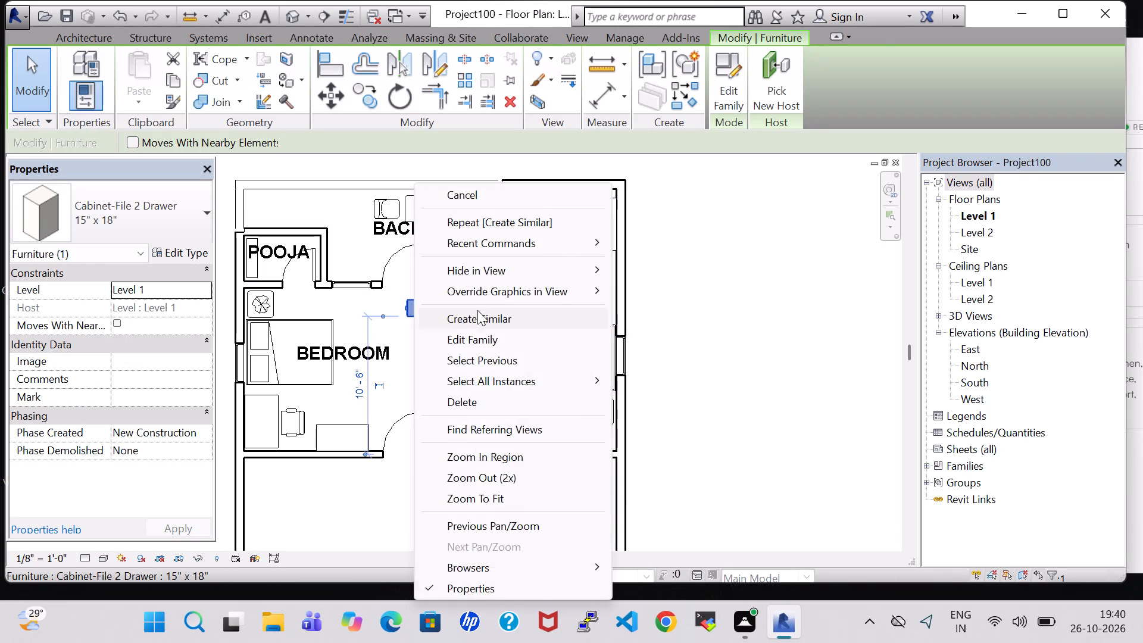
left_click(487, 314)
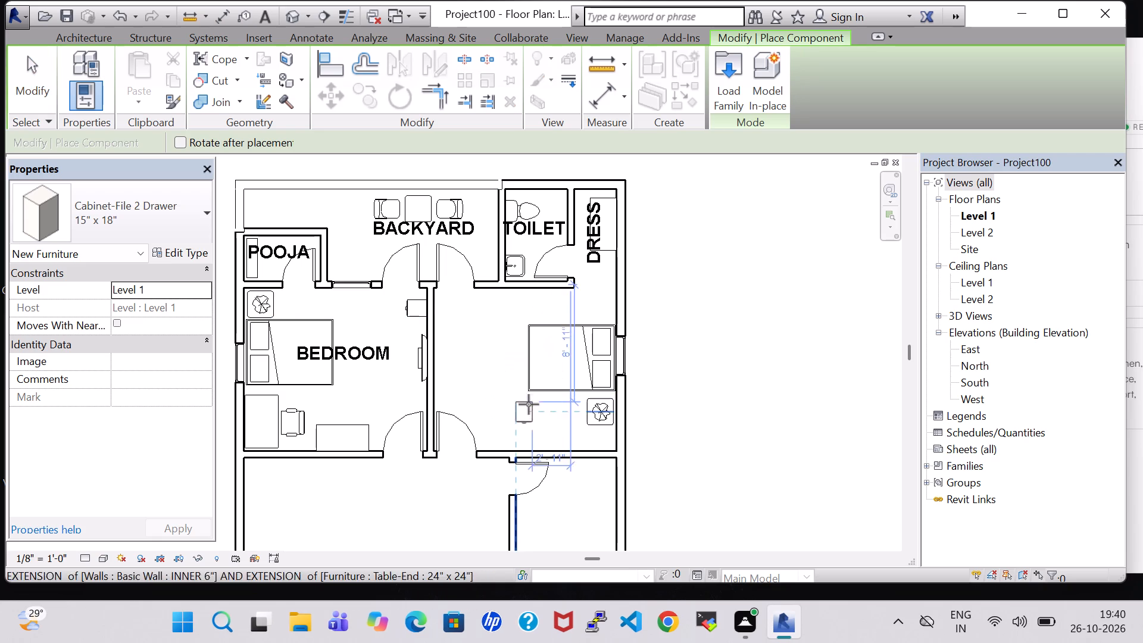
key("space")
key("space")
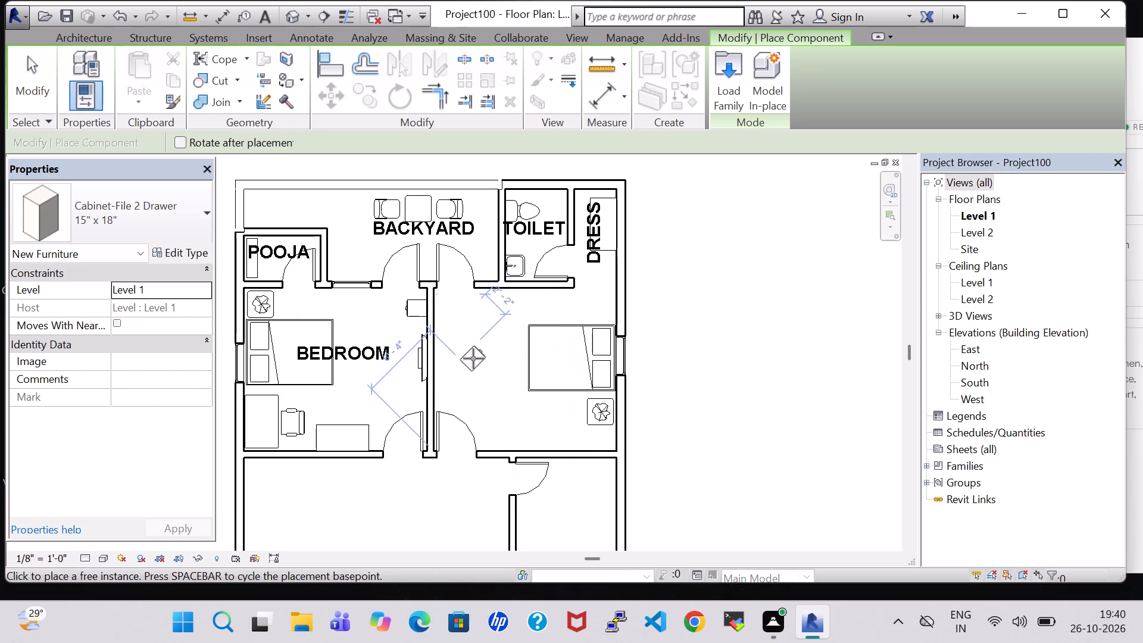
key("space")
key("space")
key("space")
key("space")
scroll(473, 358, "up", 6)
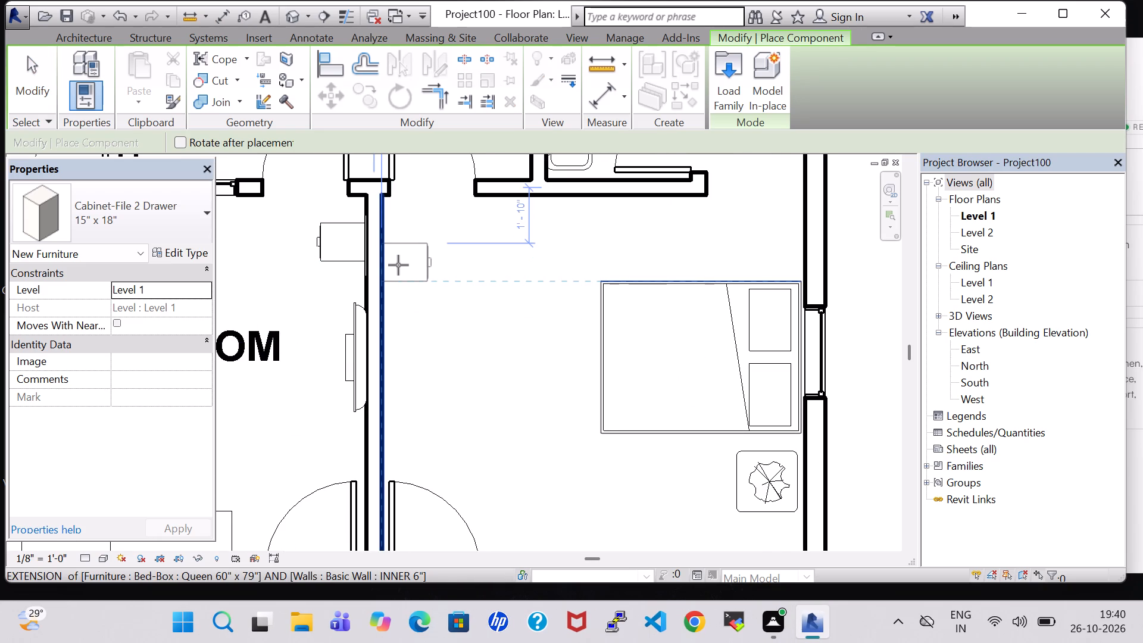
left_click(398, 265)
key("Escape")
key("Escape")
Place a Mirror-Ellipse 24" x 48" matching the BEDROOM's on the partition wall behind the new cabinet.
scroll(398, 265, "up", 6)
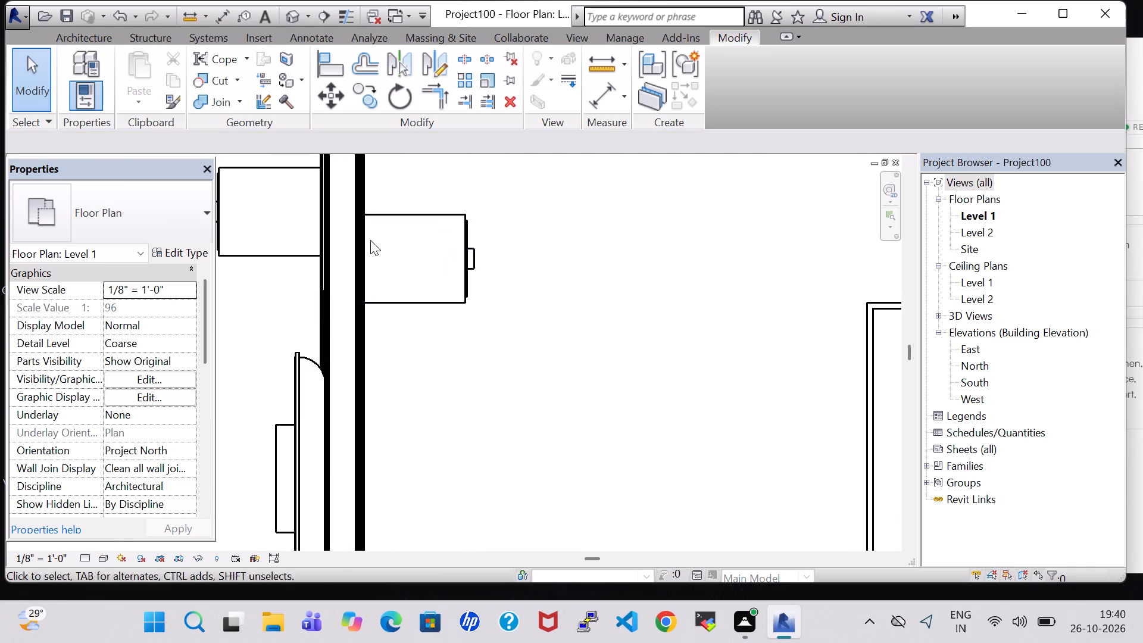
left_click(323, 227)
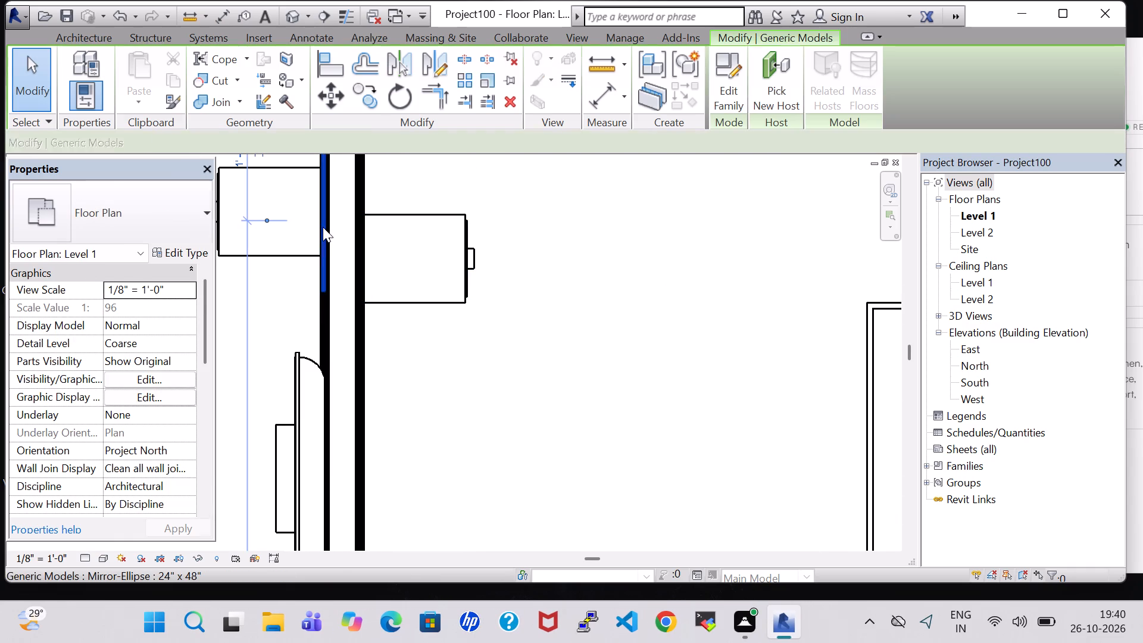
right_click(323, 227)
left_click(419, 313)
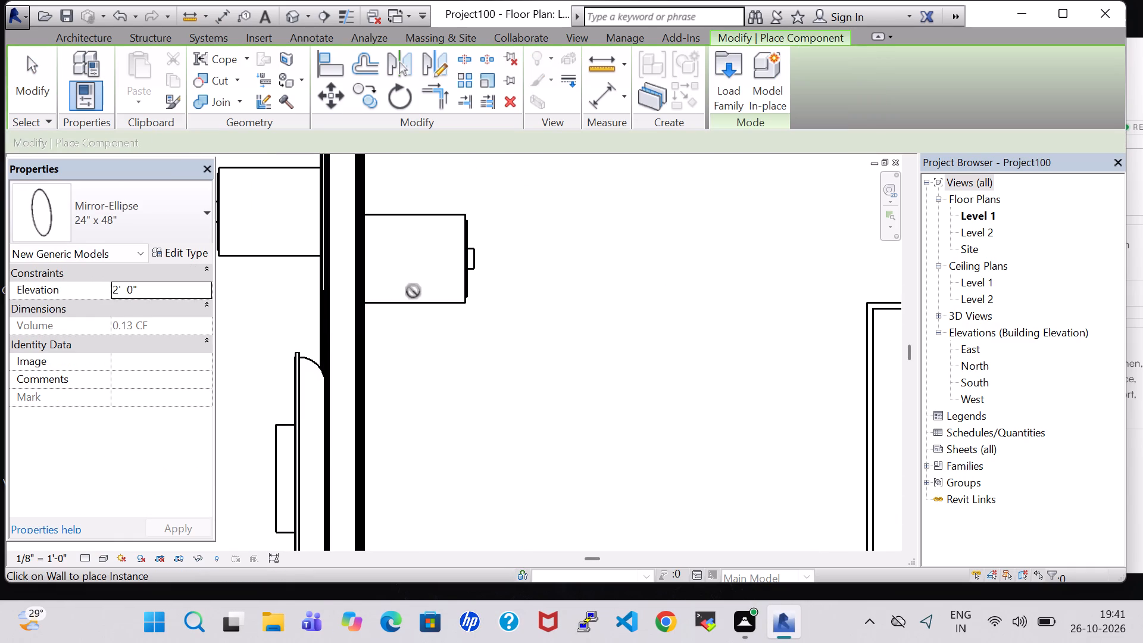
left_click(362, 261)
key("Escape")
key("Escape")
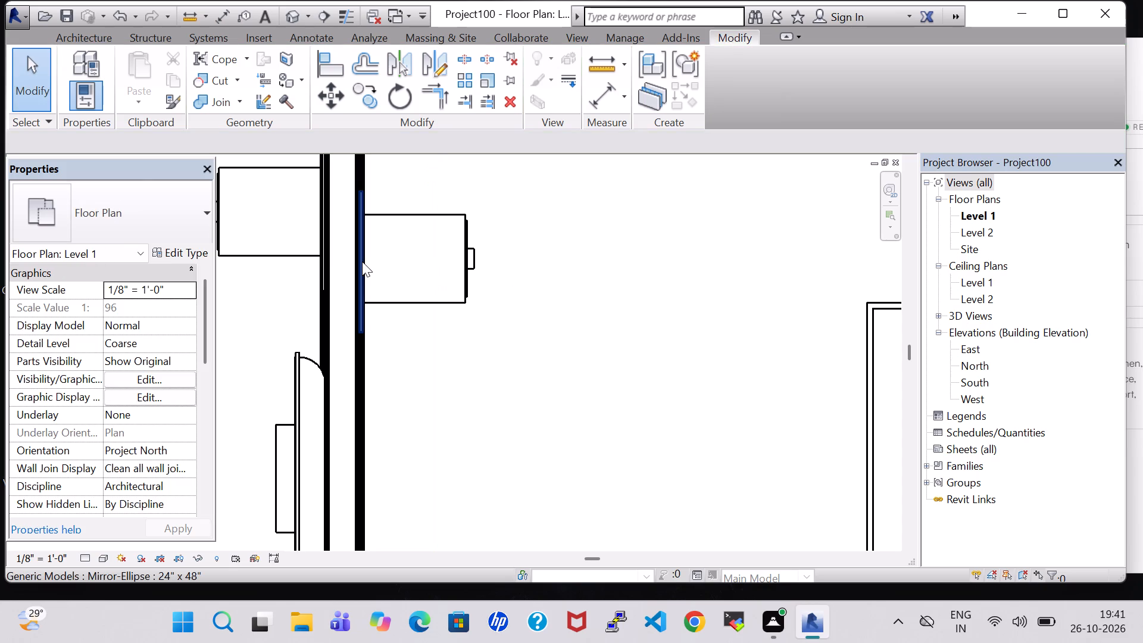
Set the new mirror's elevation to 3' 0".
left_click(361, 258)
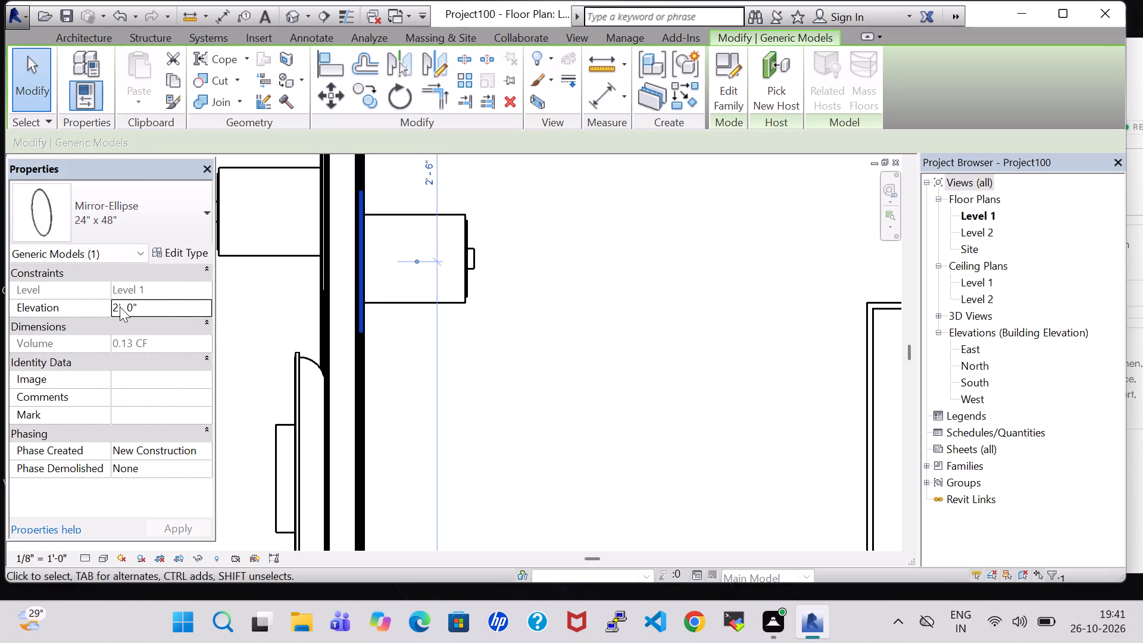
left_click(120, 307)
key("BackSpace")
key("3")
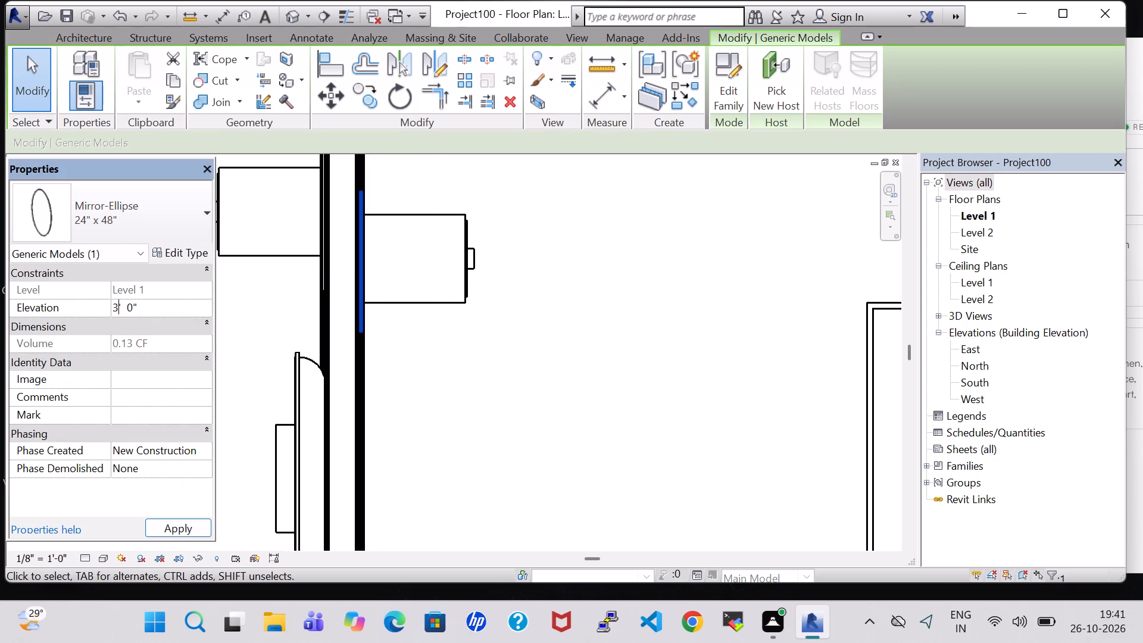
left_click(196, 535)
left_click(417, 424)
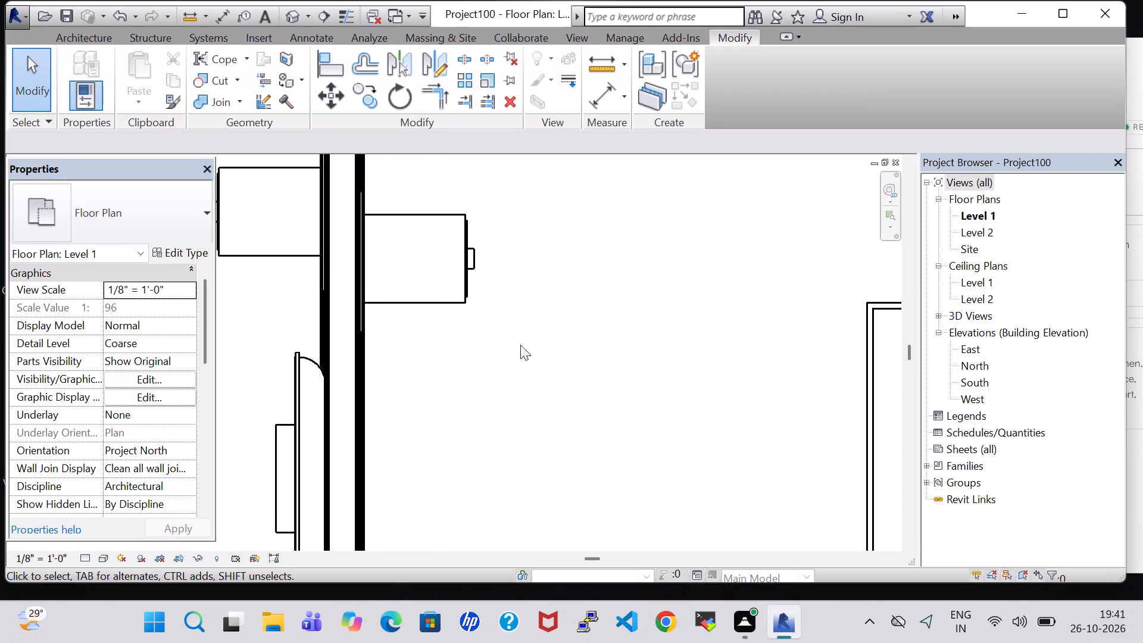
Examine the placement of the new cabinet and mirror in the 3D view.
left_click(289, 14)
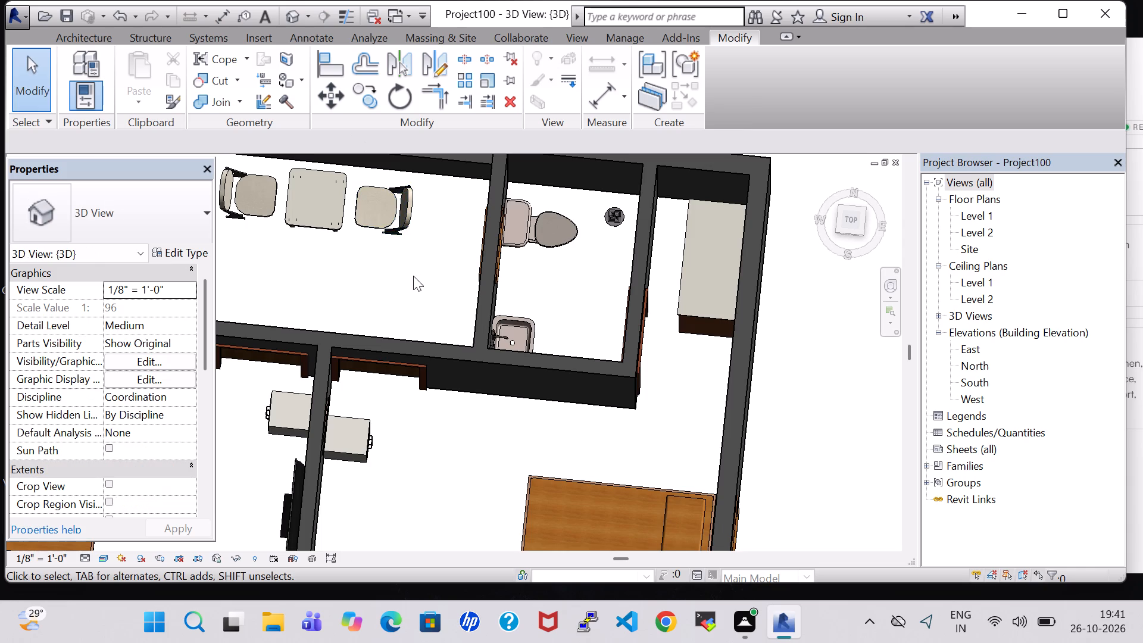
scroll(413, 280, "down", 3)
middle_click_drag(423, 414, 378, 366)
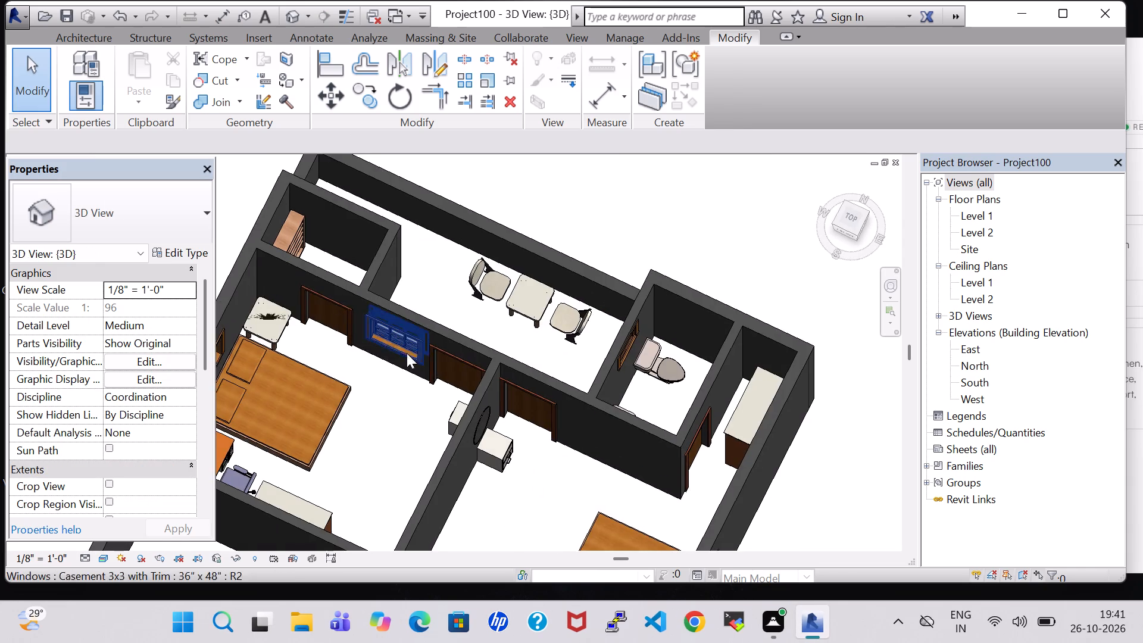
scroll(482, 442, "up", 7)
middle_click_drag(596, 459, 568, 395)
middle_click_drag(567, 394, 557, 391)
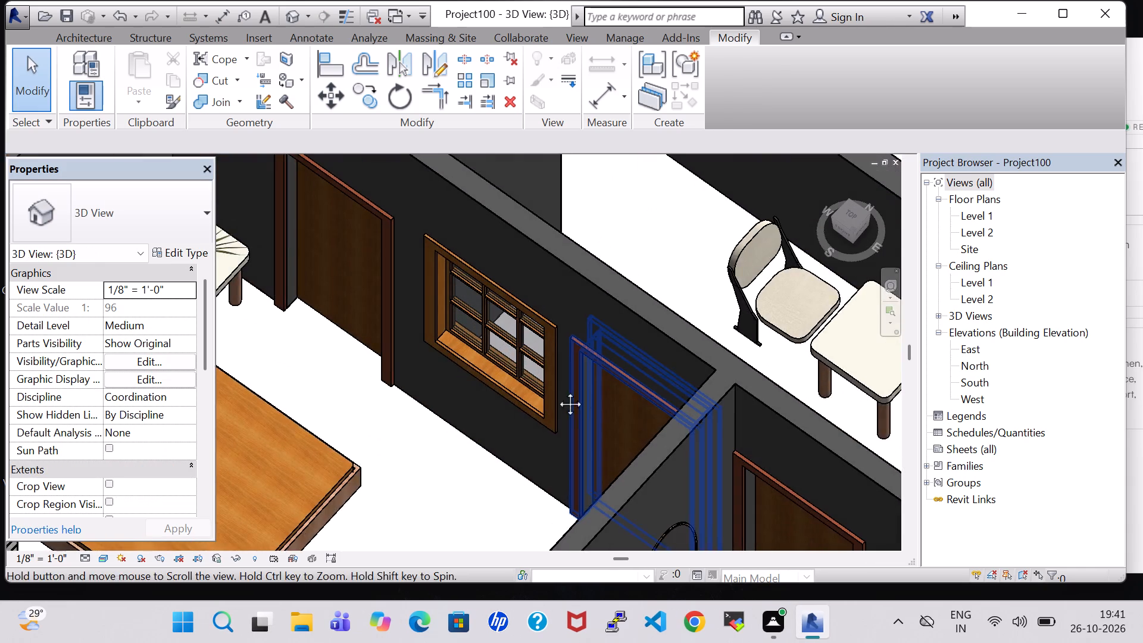
middle_click_drag(557, 391, 381, 233)
middle_click(414, 307)
middle_click_drag(573, 401, 498, 253)
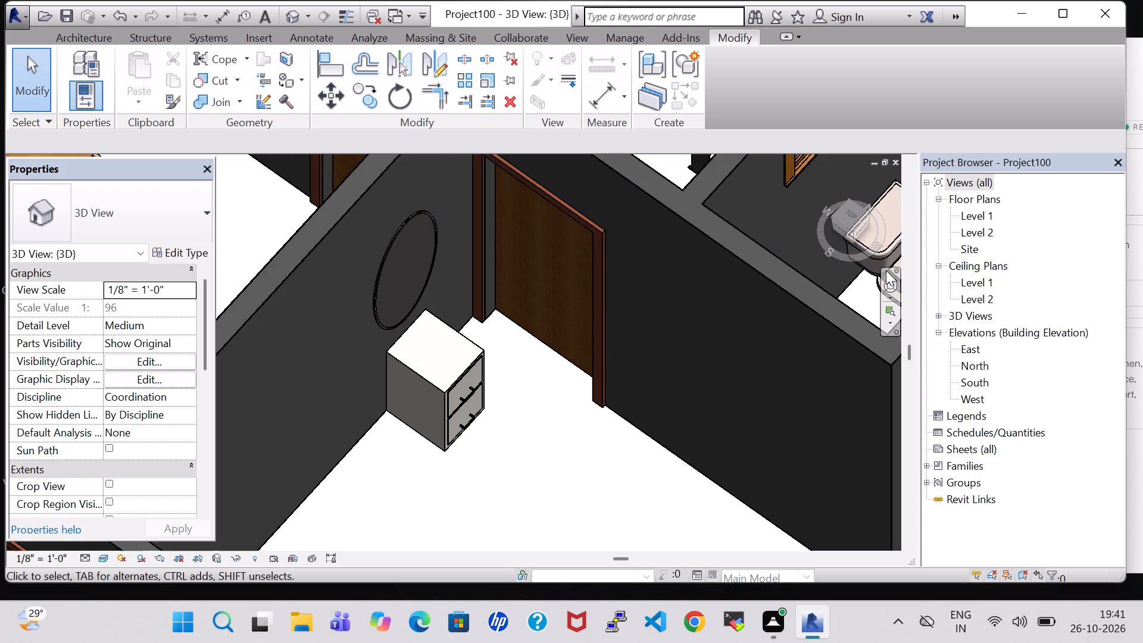
On Level 1, nudge the new file cabinet about 1' along the partition, away from the BACKYARD door.
triple_click(967, 219)
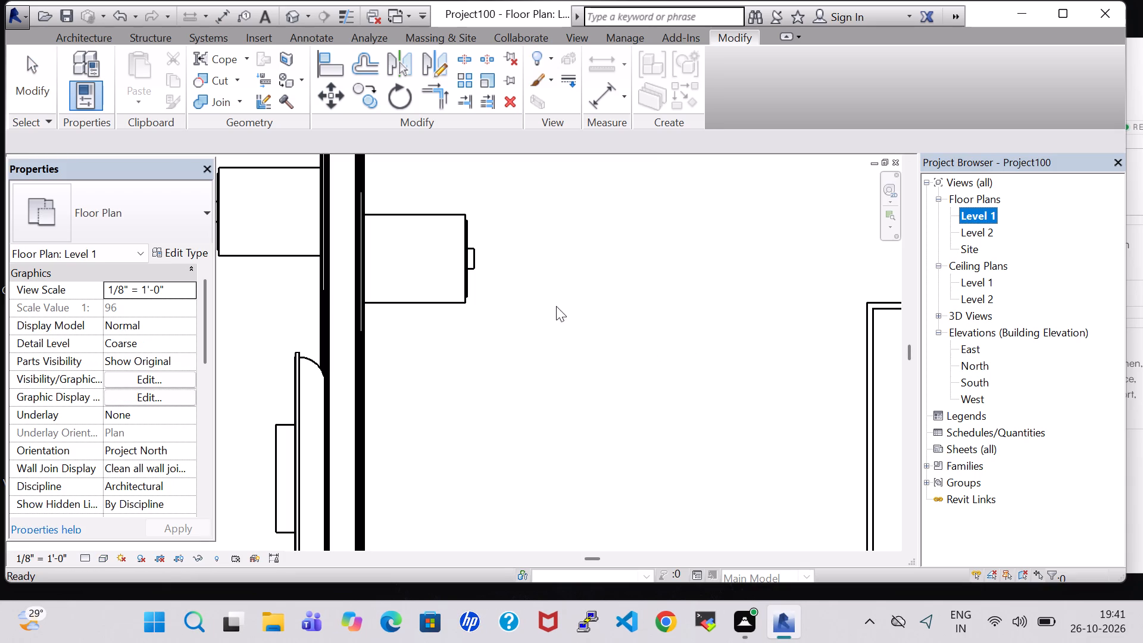
scroll(483, 238, "down", 5)
middle_click_drag(498, 223, 504, 287)
left_click(448, 228)
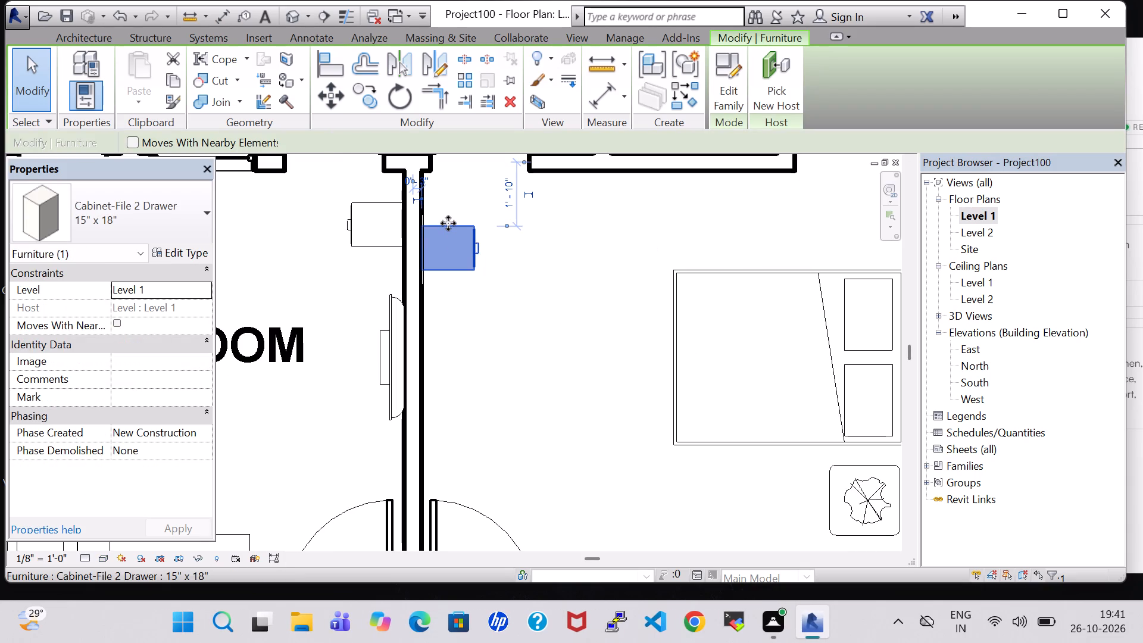
key("Down")
key("Down")
key("Down")
key("Down")
key("Down")
key("Down")
key("Down")
key("Down")
key("Down")
key("Down")
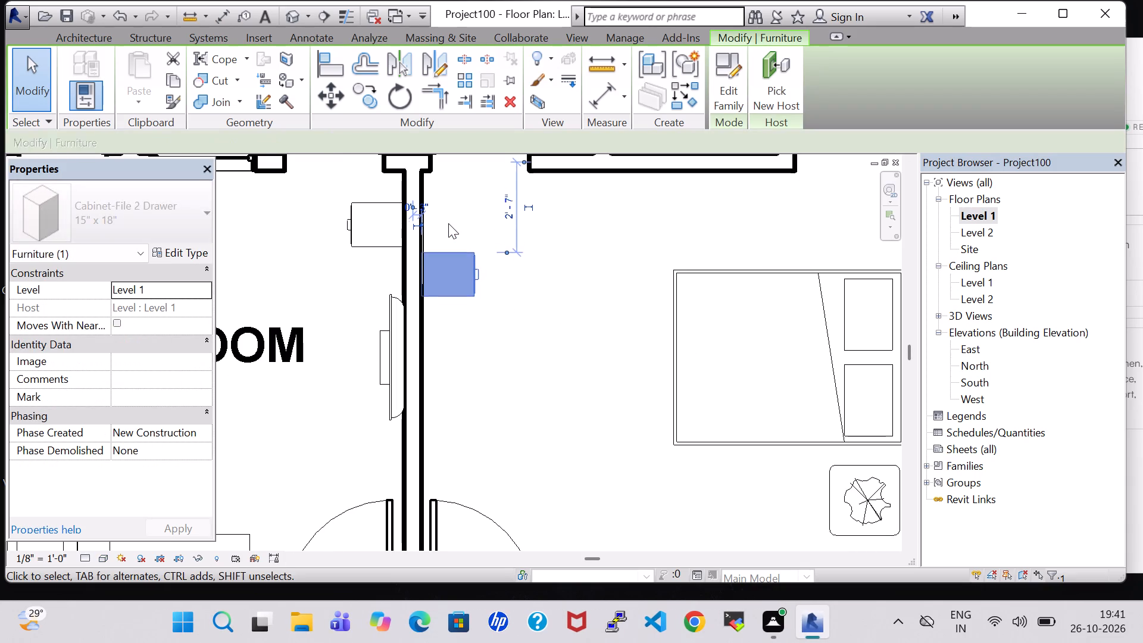
key("Down")
key("Down")
left_click(616, 252)
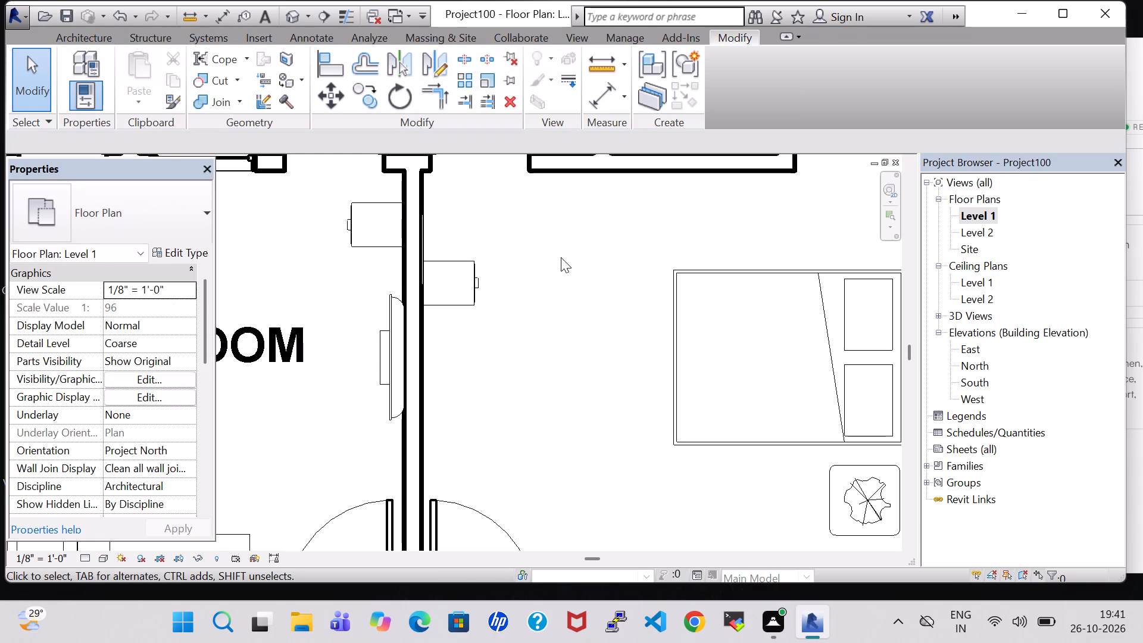
Nudge the new mirror along the partition to centre it behind the cabinet, about 3'-6" from the TOILET-side wall.
left_click(423, 242)
key("Down")
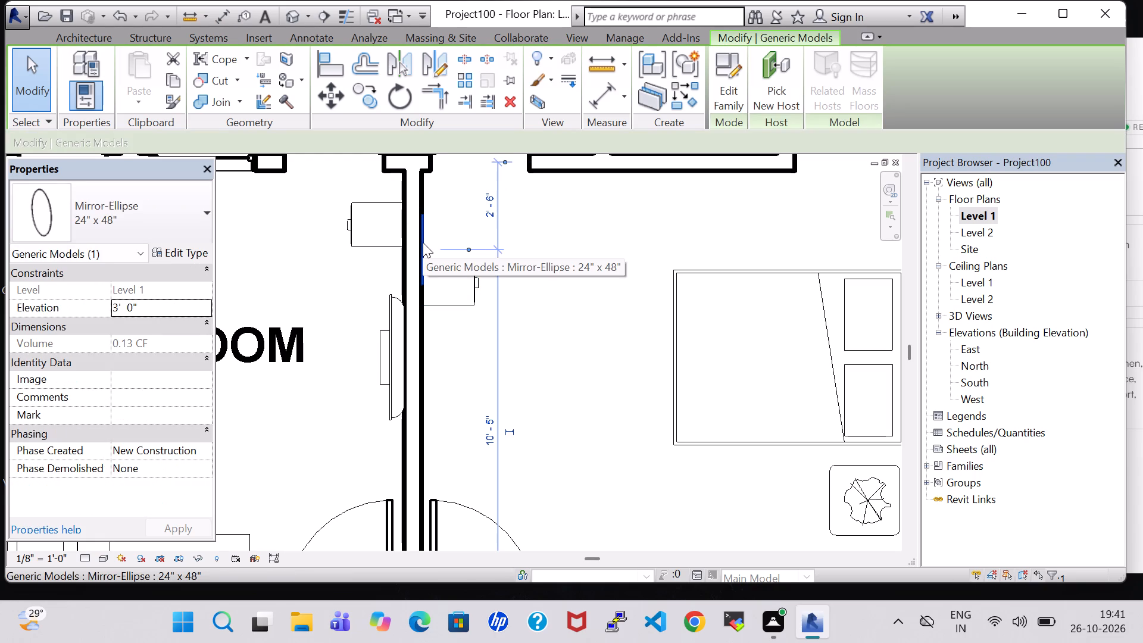
key("Down")
key("Down")
key("Down")
key("Down")
key("Down")
key("Down")
key("Down")
key("Down")
key("Down")
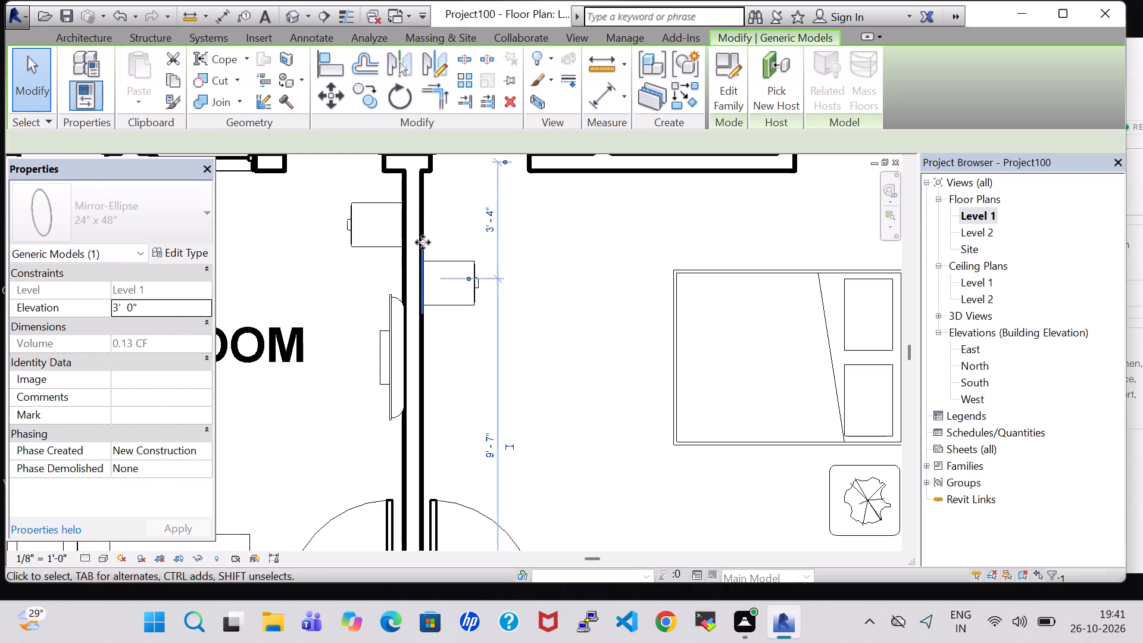
key("Down")
key("Down")
key("Down")
key("Down")
key("Up")
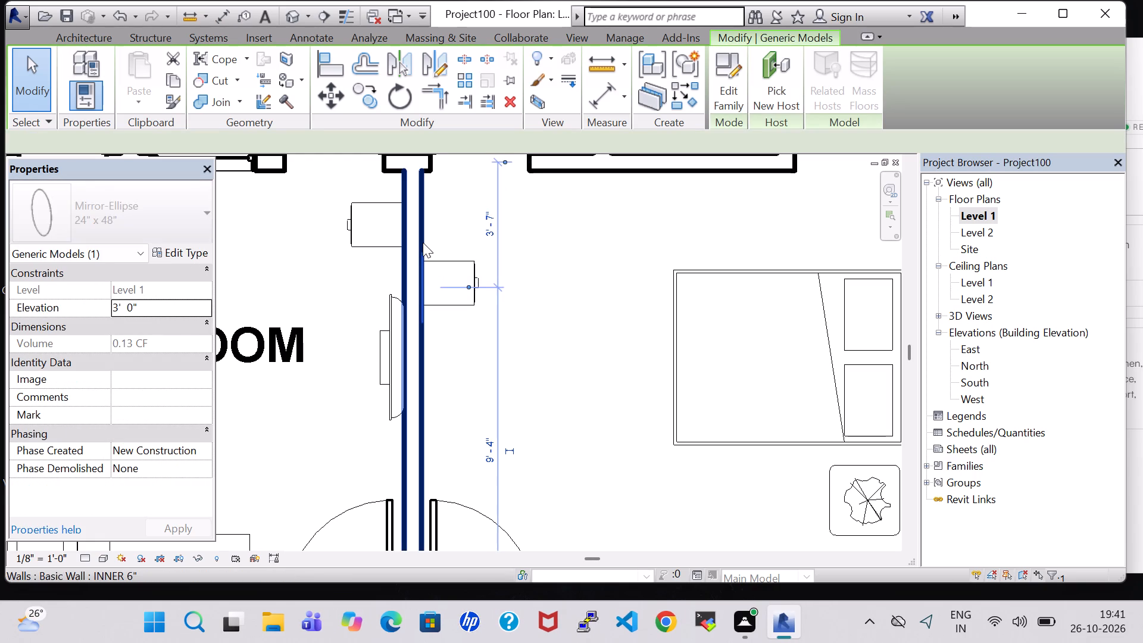
key("Up")
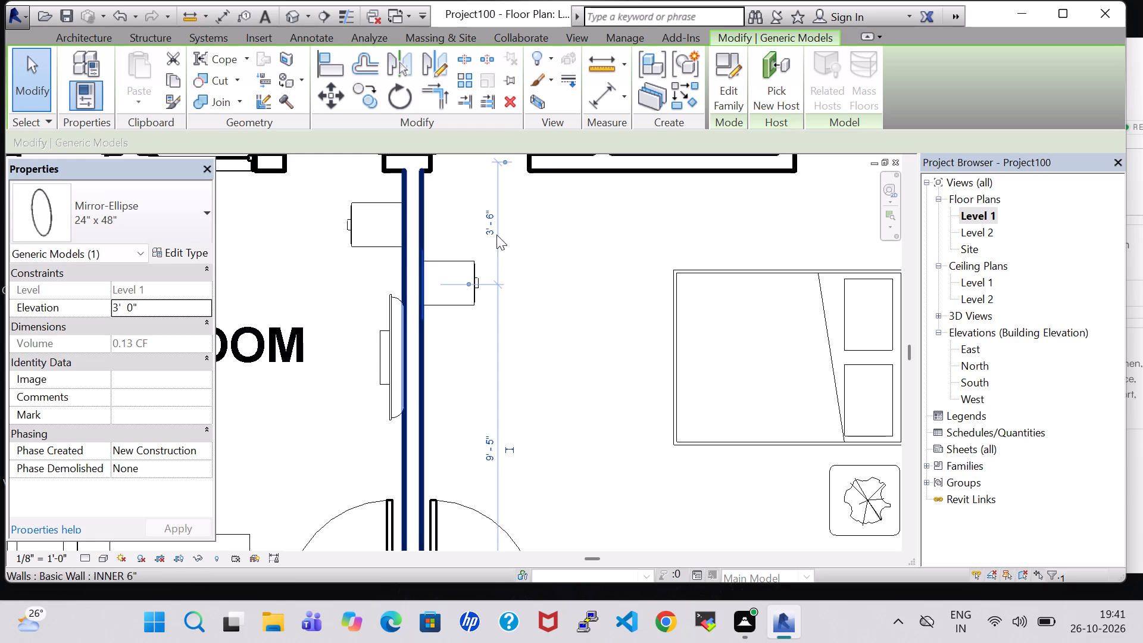
left_click(591, 221)
Examine the new cabinet and mirror from the bedroom side in the 3D view, returning to the Level 1 plan.
left_click(292, 10)
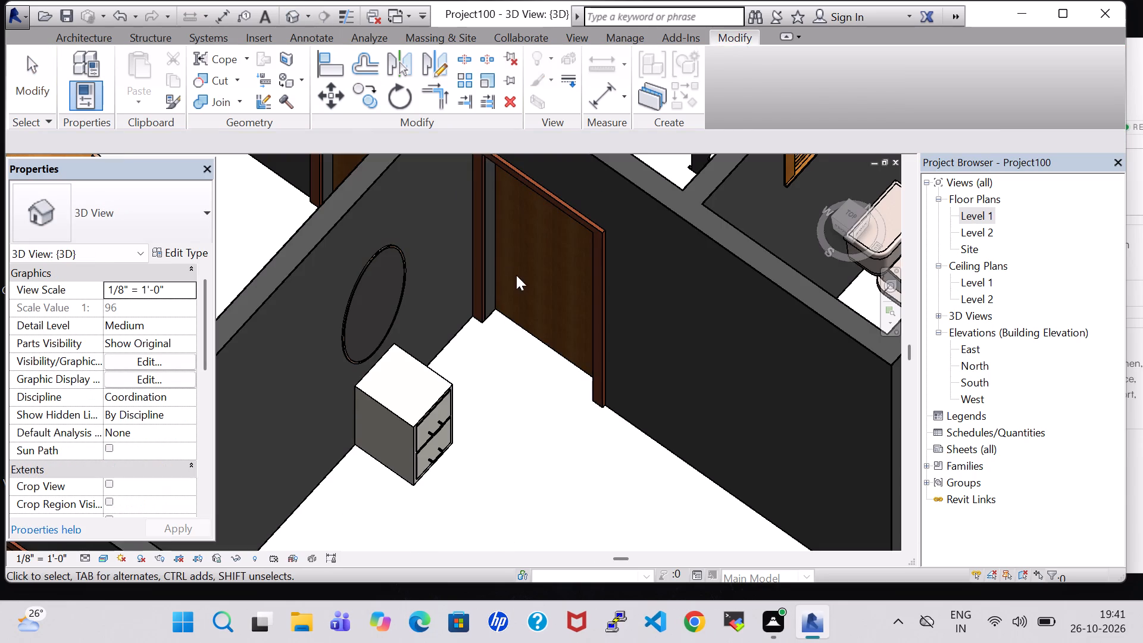
middle_click_drag(519, 407, 464, 348)
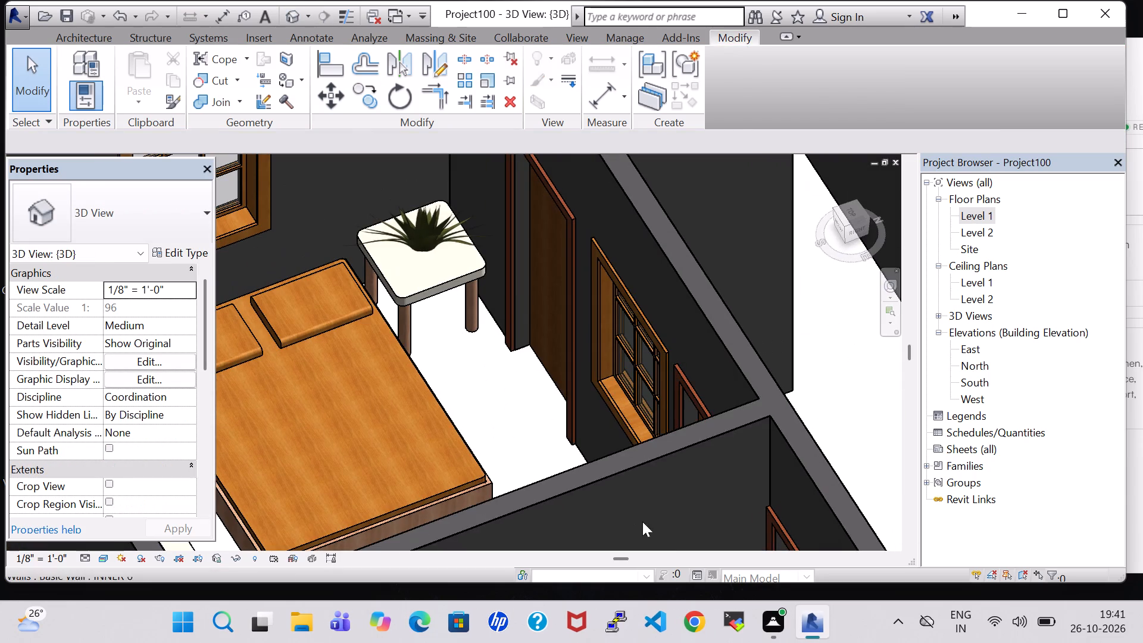
scroll(527, 411, "down", 3)
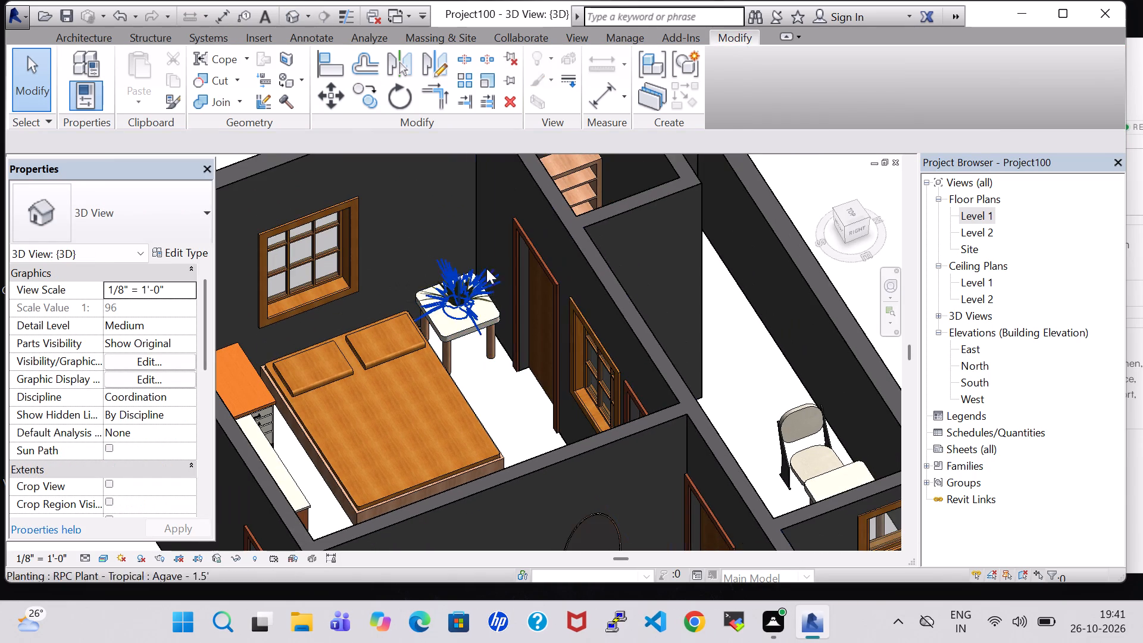
middle_click_drag(539, 411, 483, 255)
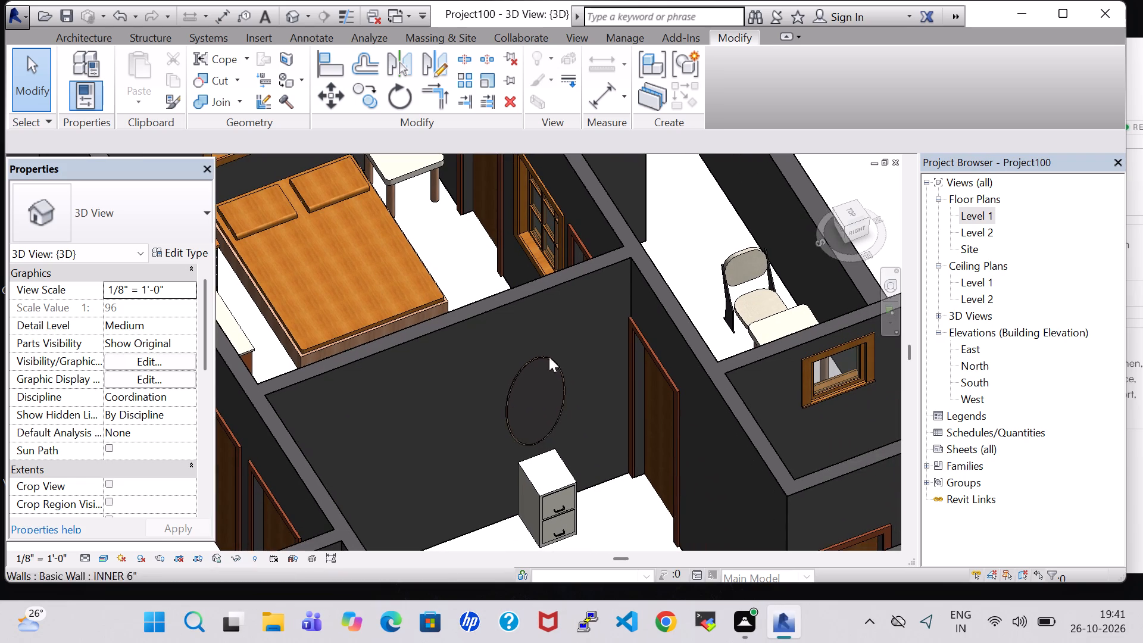
scroll(564, 383, "up", 3)
left_click(598, 405)
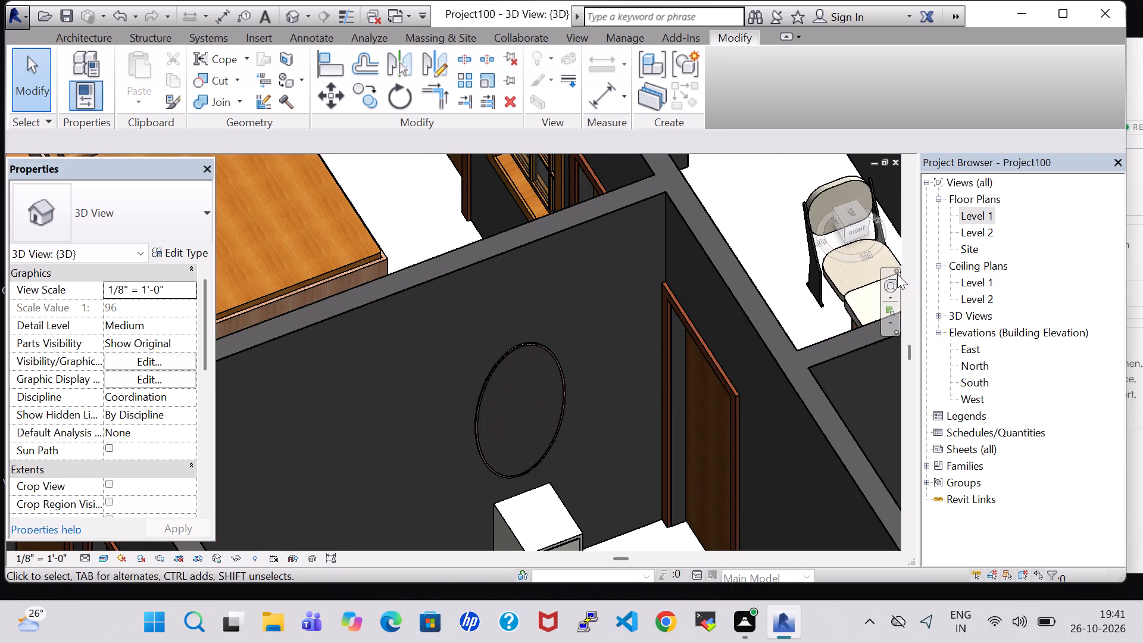
double_click(967, 214)
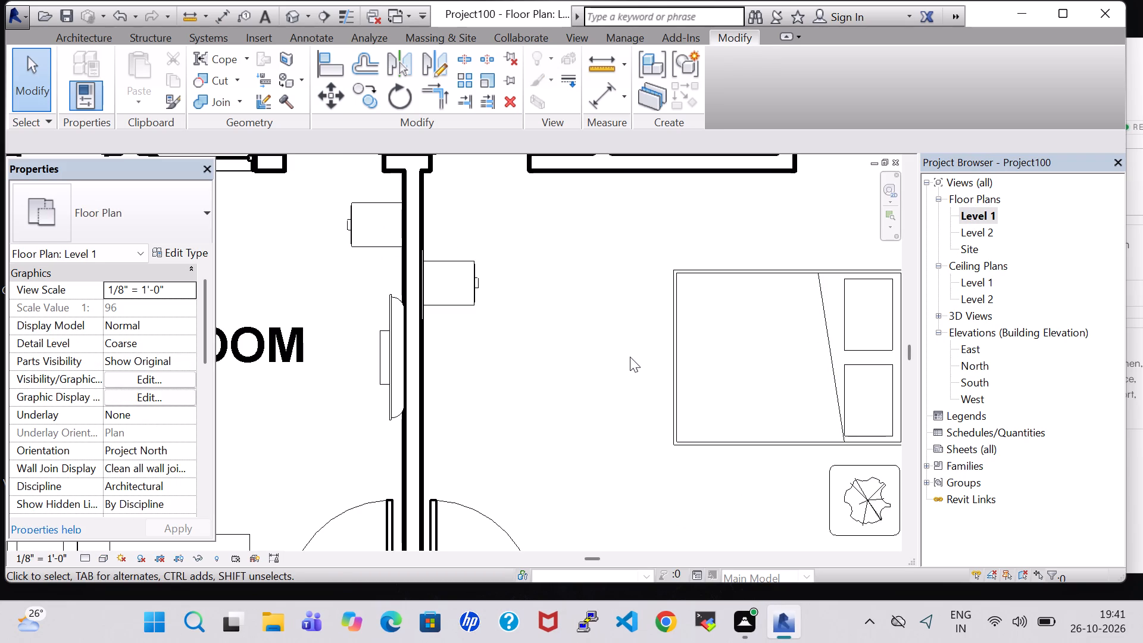
scroll(630, 357, "down", 3)
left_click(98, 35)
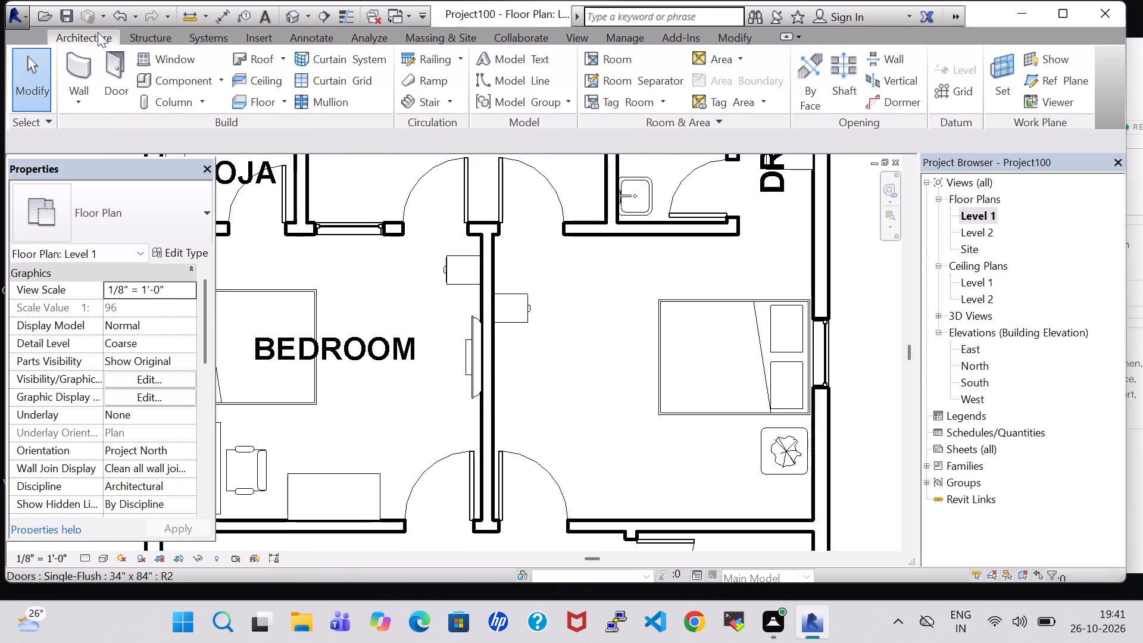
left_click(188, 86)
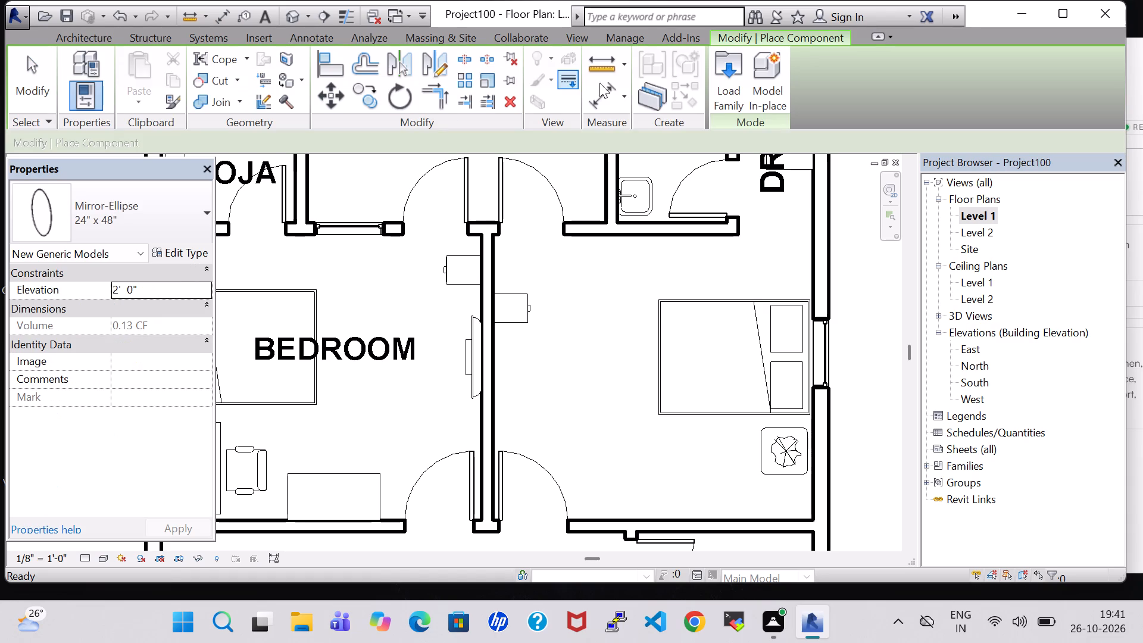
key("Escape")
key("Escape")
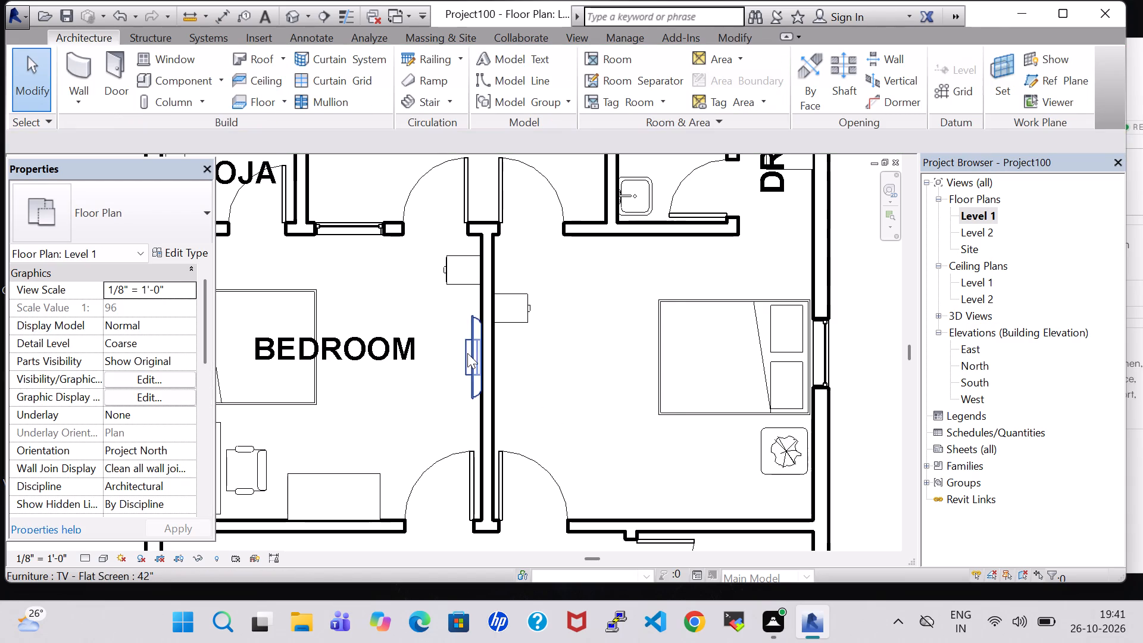
Place another 42" TV - Flat Screen facing the unlabelled bedroom's bed, against the partition shared with BEDROOM and almost back-to-back with its TV.
left_click(467, 353)
right_click(467, 353)
left_click(526, 320)
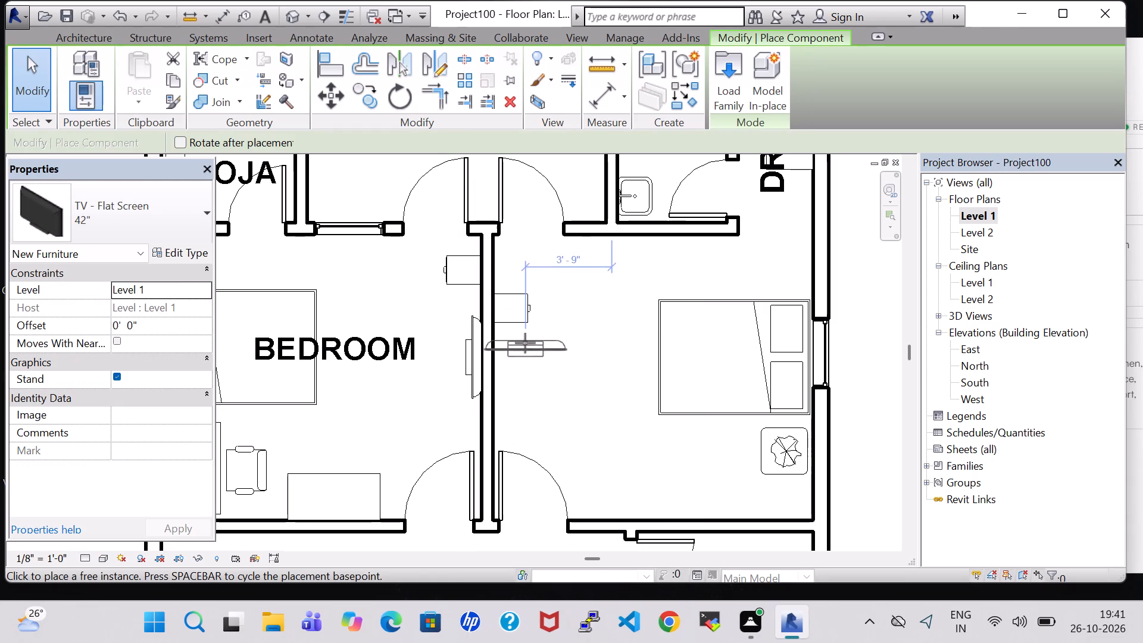
key("space")
scroll(520, 373, "up", 4)
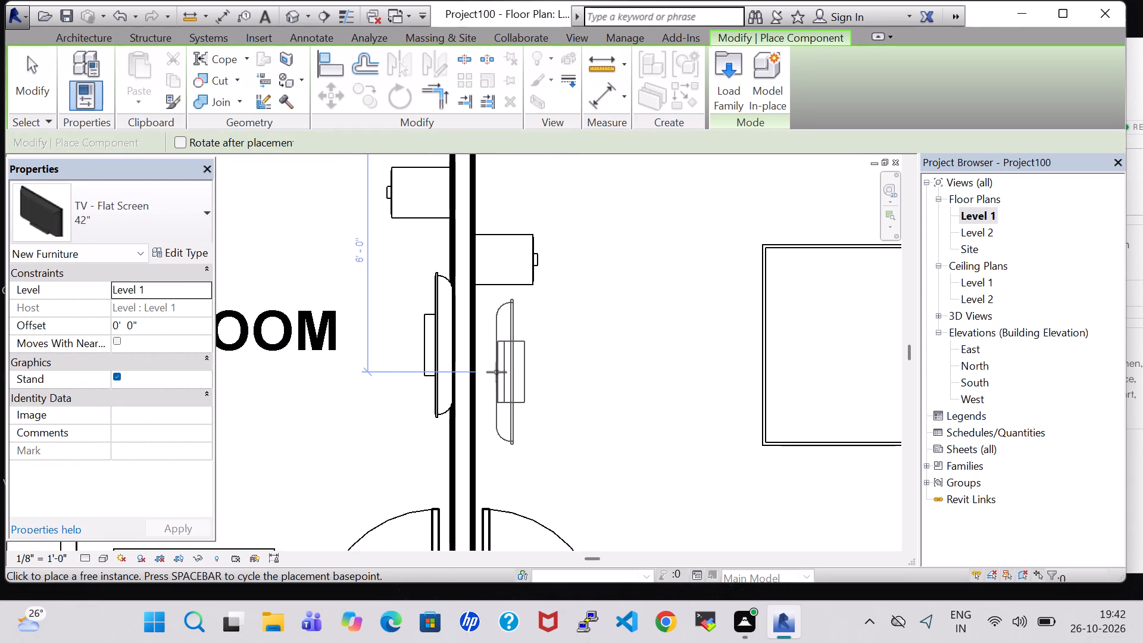
left_click(477, 366)
key("Escape")
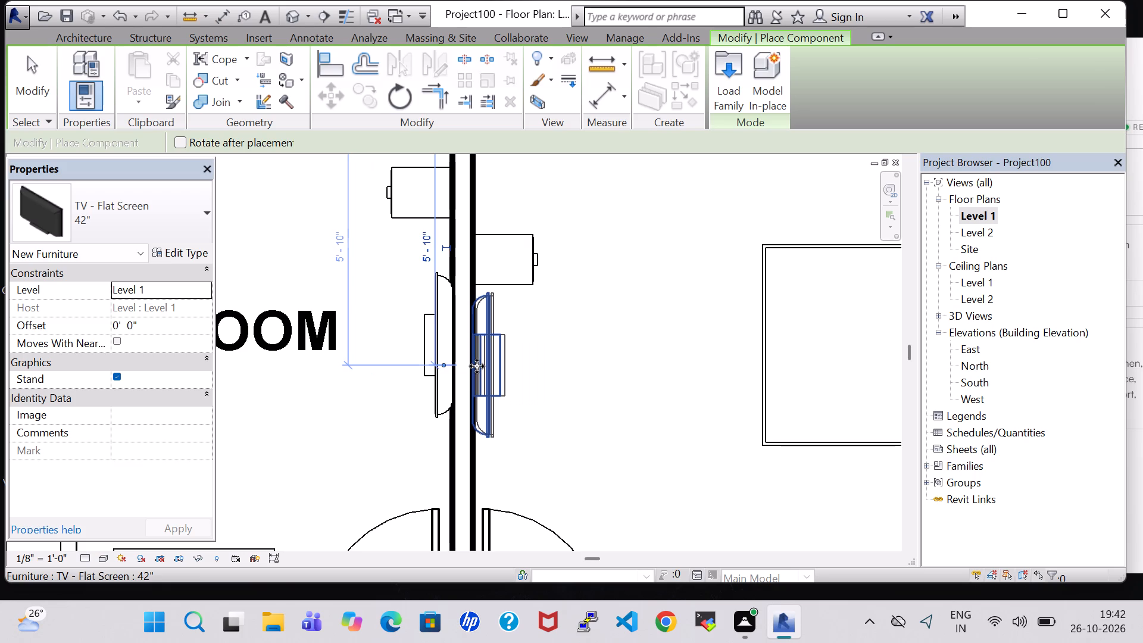
key("Escape")
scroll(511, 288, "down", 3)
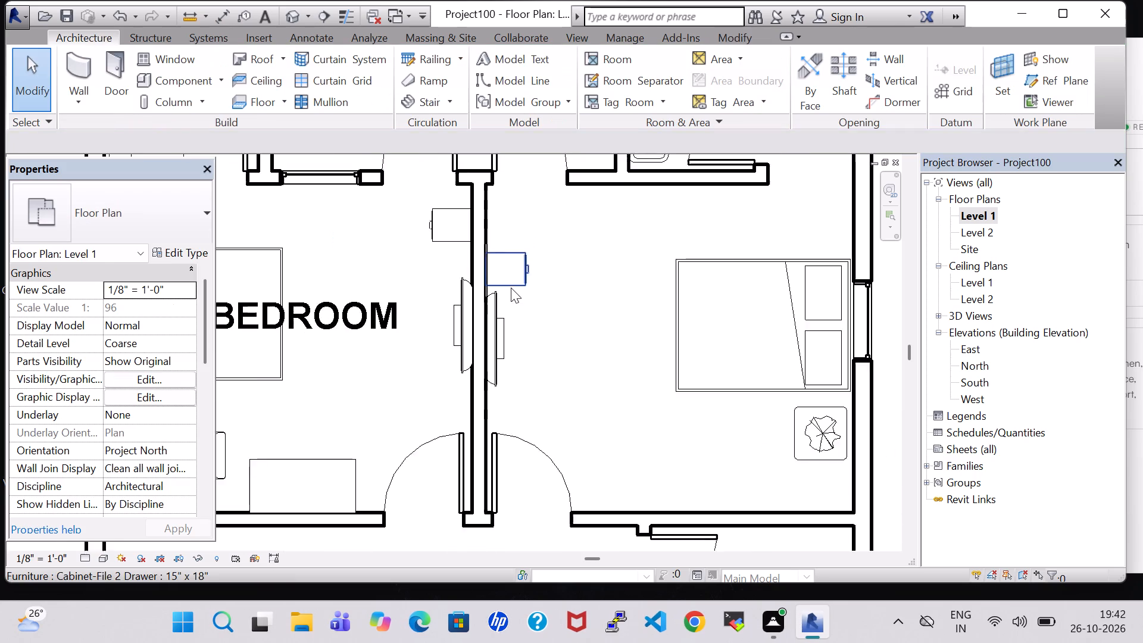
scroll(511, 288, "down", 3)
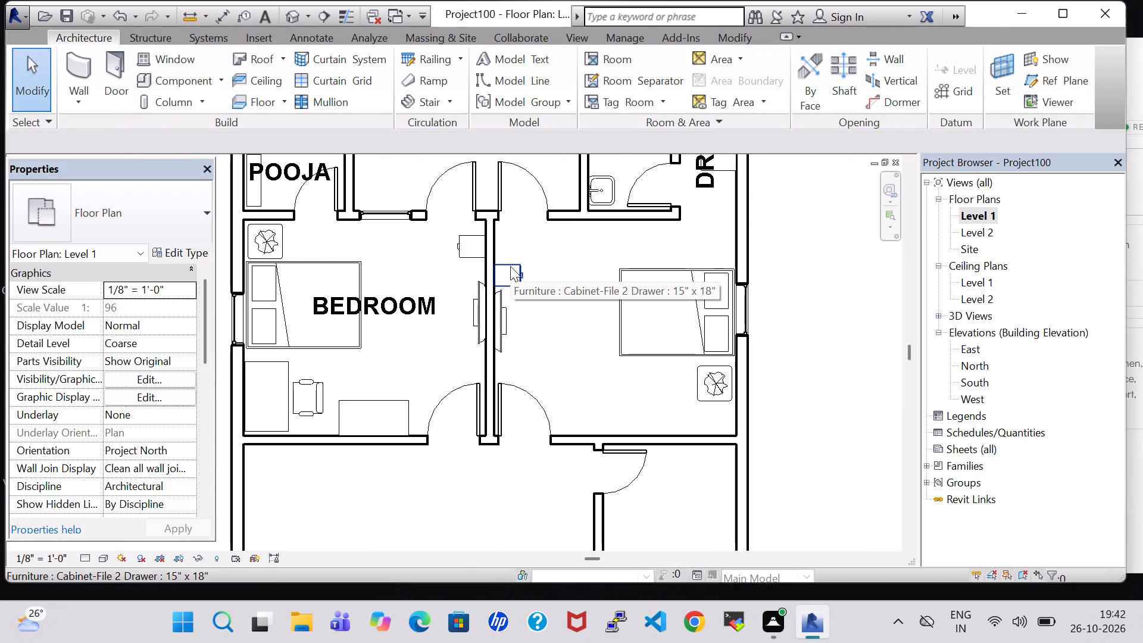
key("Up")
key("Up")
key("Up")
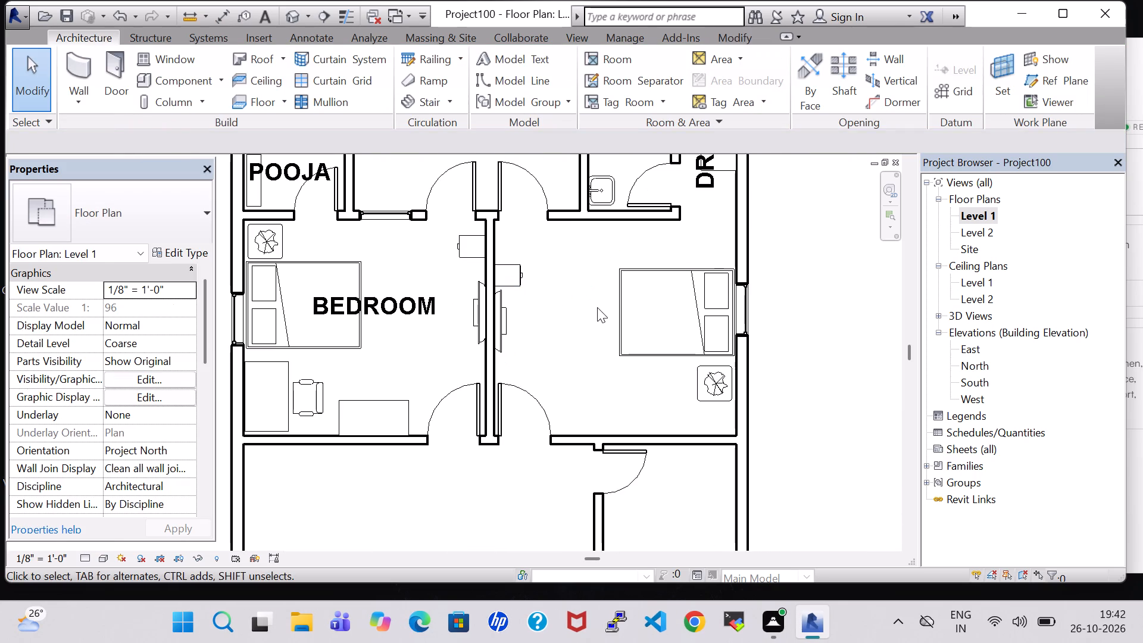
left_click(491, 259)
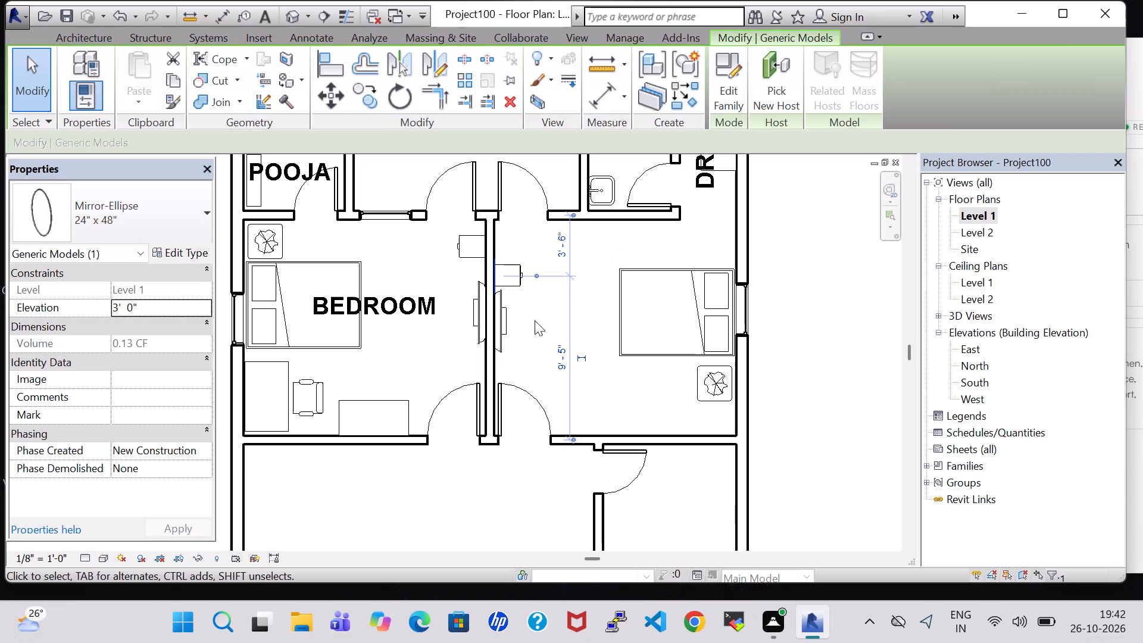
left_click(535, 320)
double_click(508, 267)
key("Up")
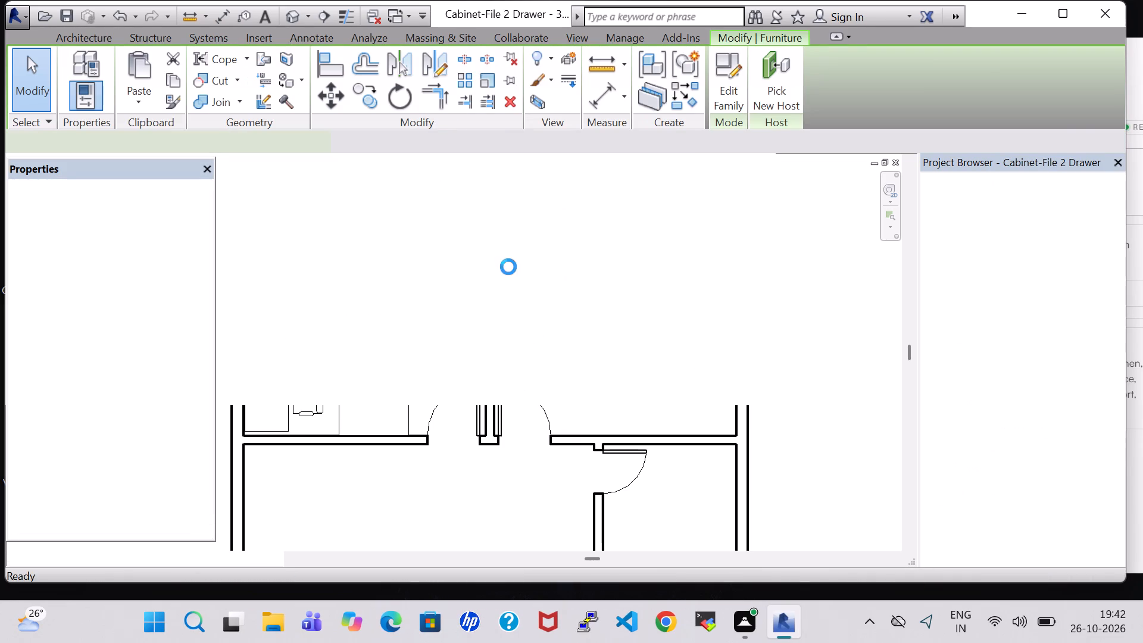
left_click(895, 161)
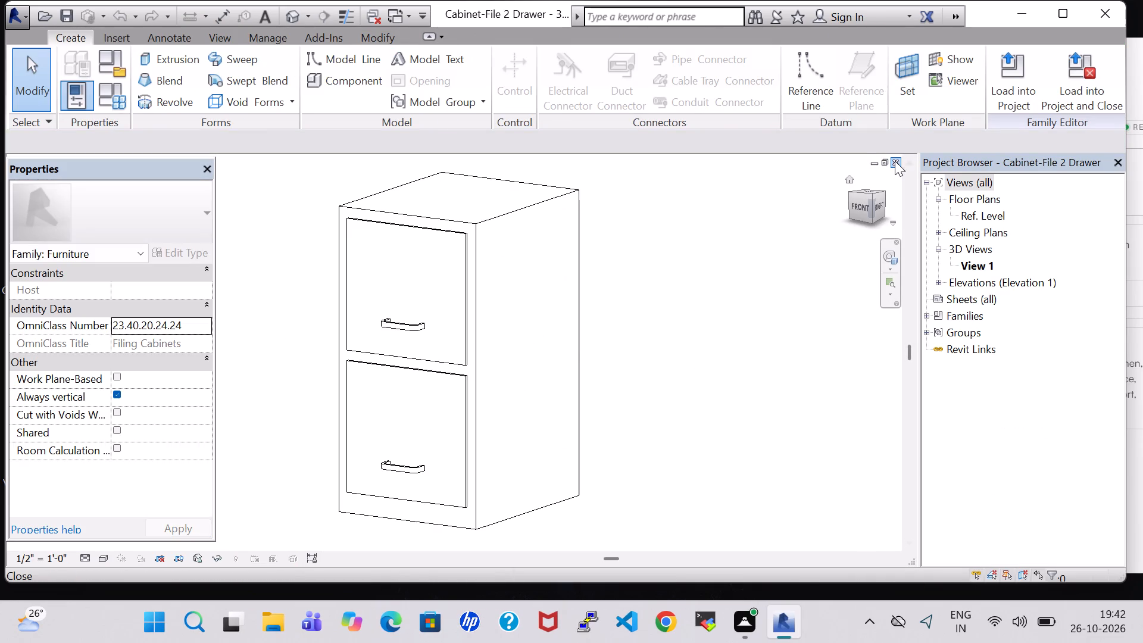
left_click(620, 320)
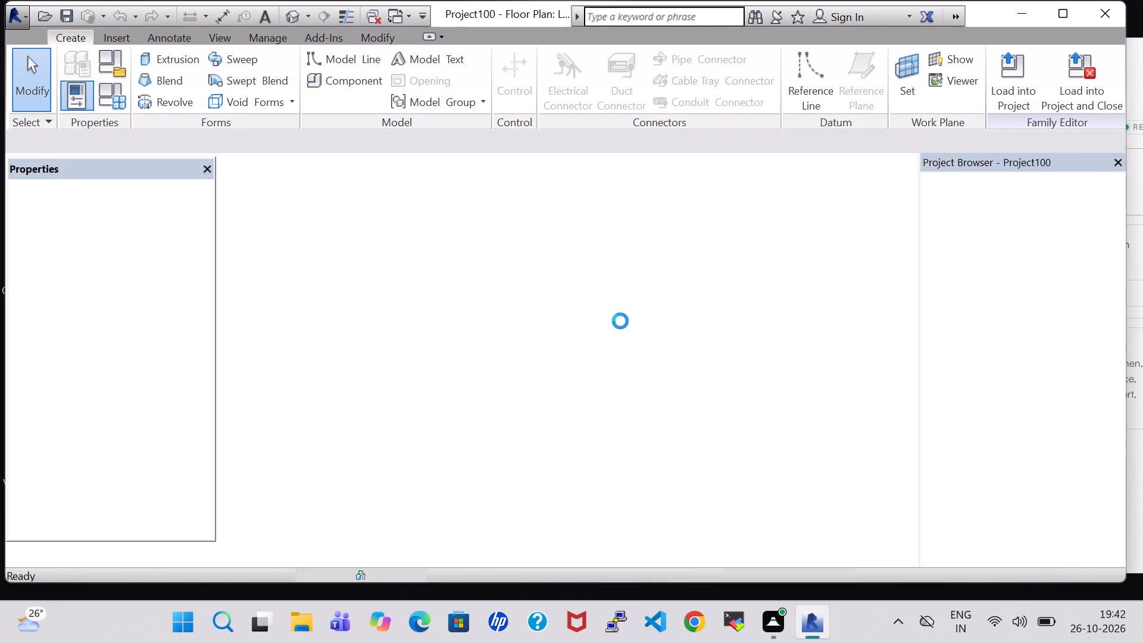
Nudge the unlabelled bedroom's file cabinet along the partition, away from the new TV, until it backs onto BEDROOM's cabinet.
scroll(530, 315, "up", 5)
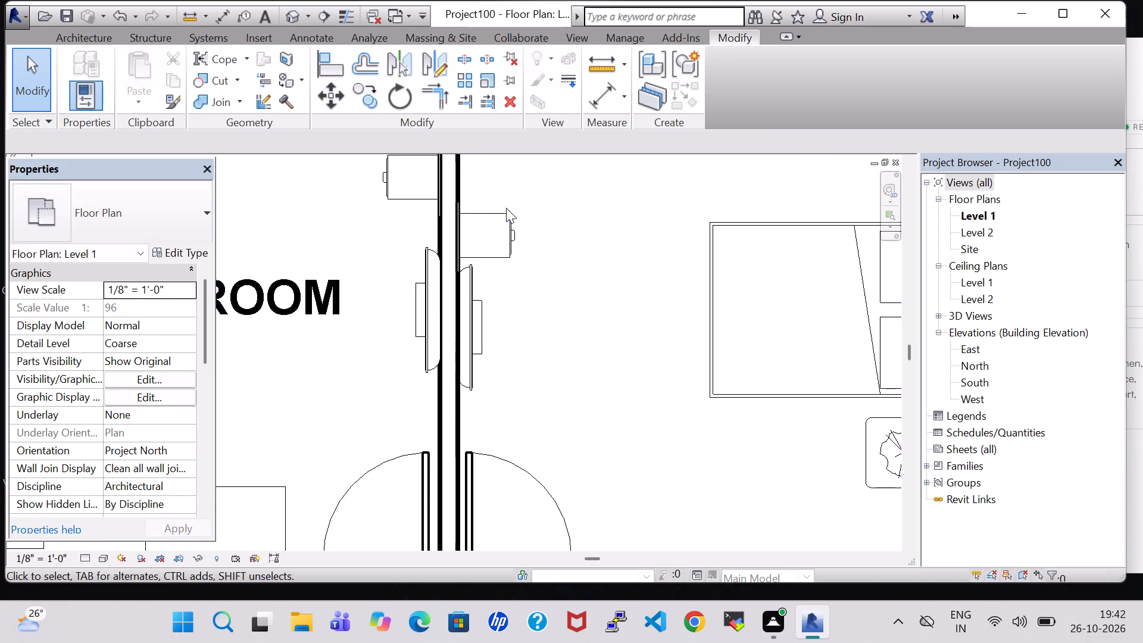
left_click(506, 210)
key("Up")
key("Up")
key("Up")
key("Up")
key("Up")
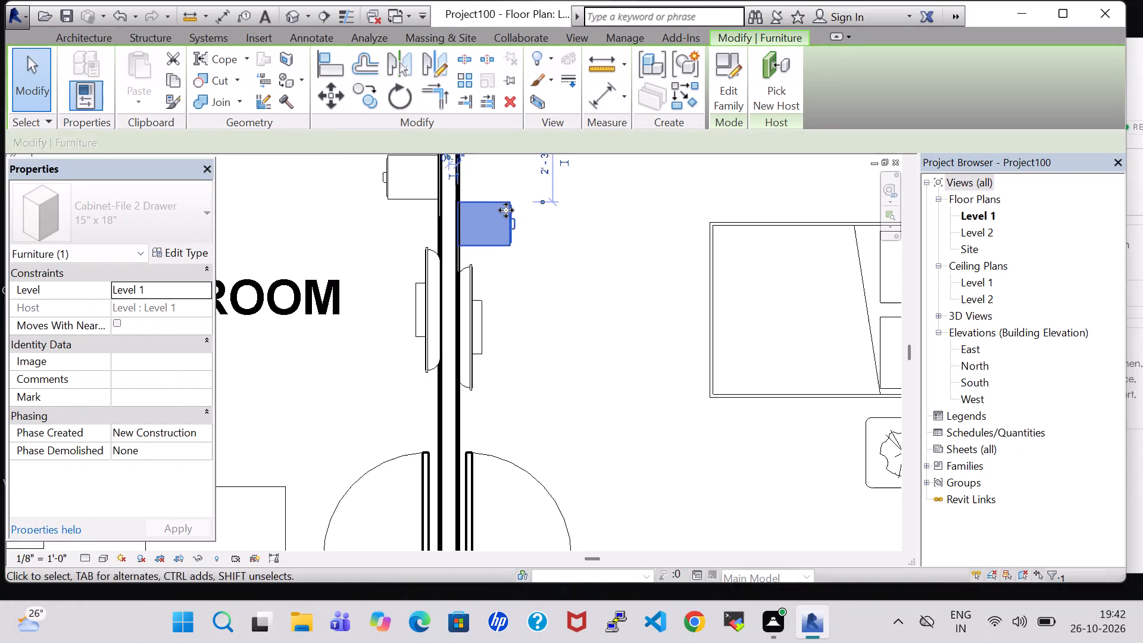
key("Up")
key("Up")
key("Up")
key("Up")
key("Up")
key("Up")
key("Up")
key("Up")
key("Up")
key("Up")
key("Up")
key("Up")
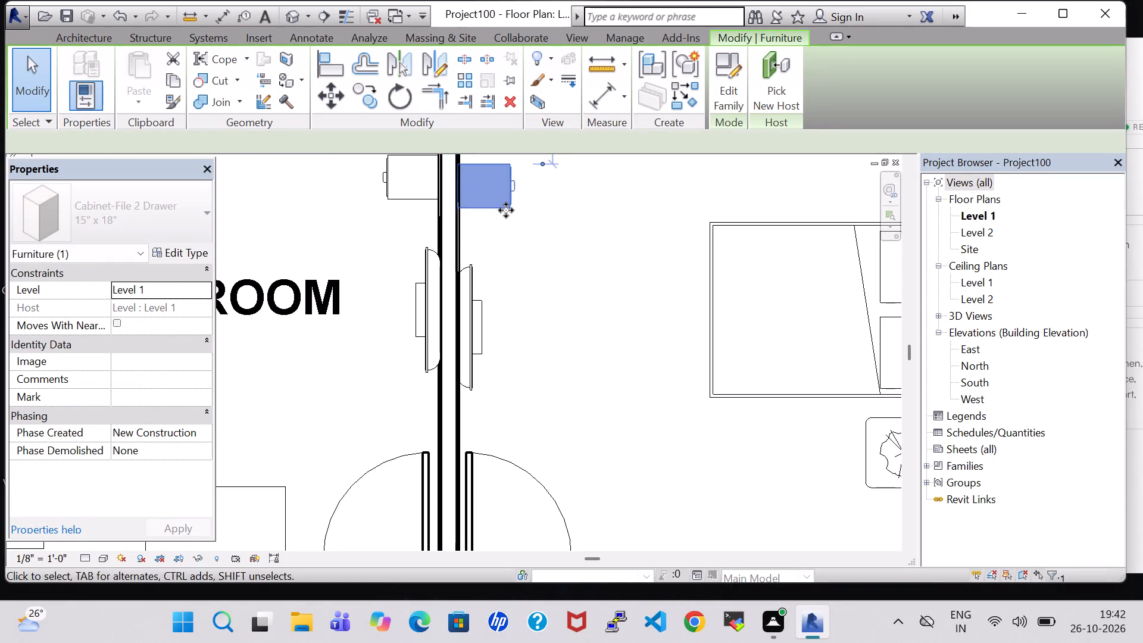
key("Up")
key("Up")
key("Up")
key("Up")
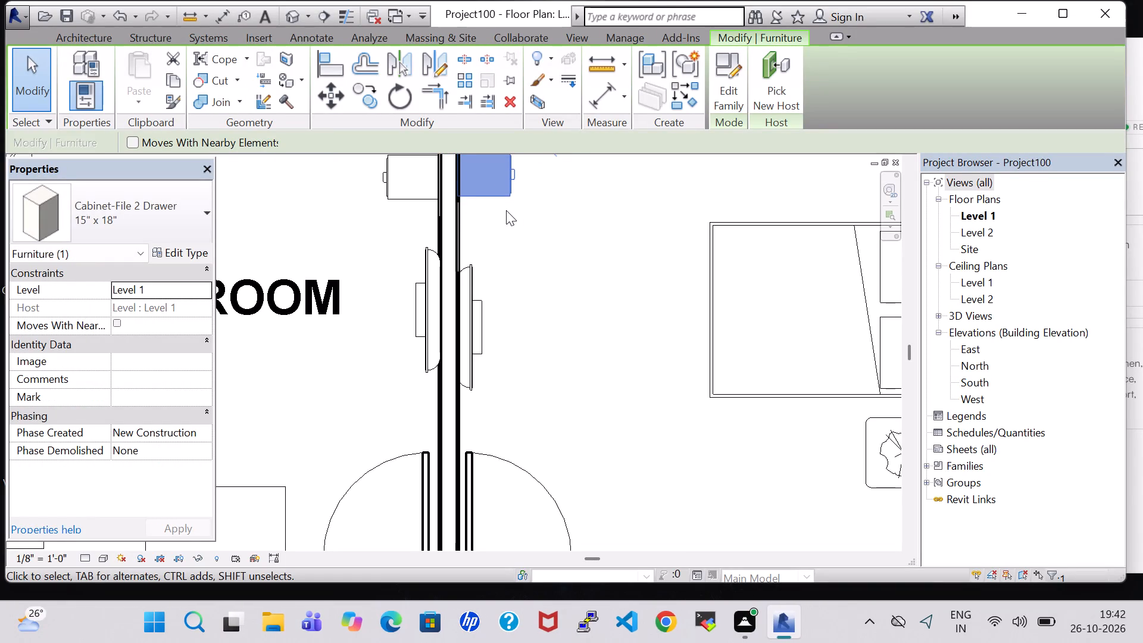
scroll(506, 222, "down", 4)
left_click(573, 228)
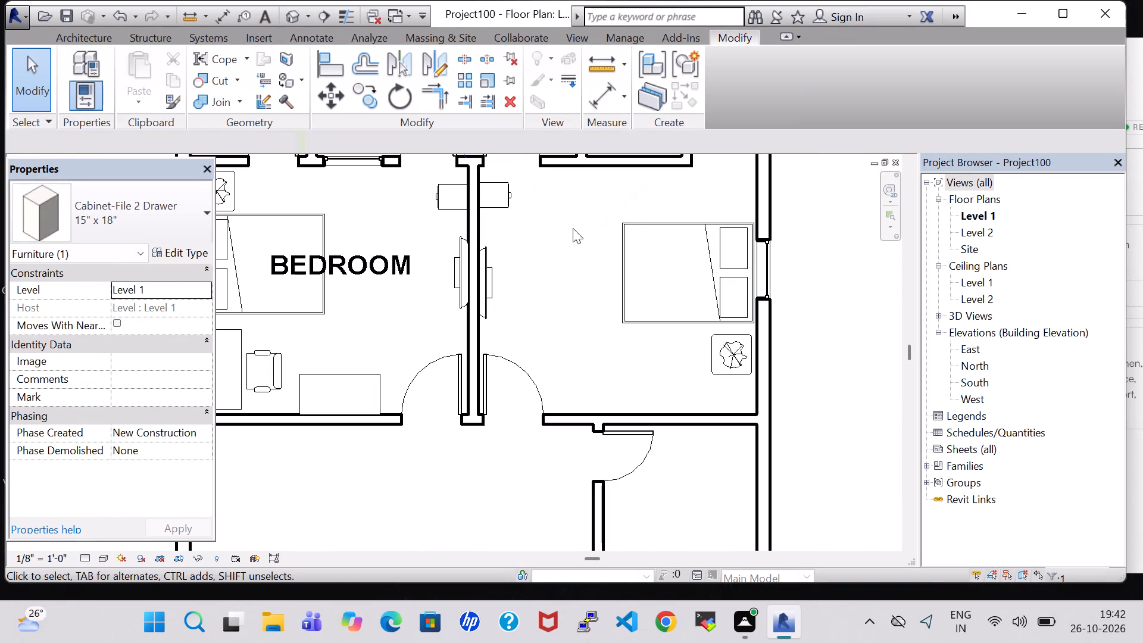
Nudge the unlabelled bedroom's elliptical mirror along the partition to centre it behind the cabinet, about 1'-9" from the TOILET-side wall.
scroll(573, 228, "up", 5)
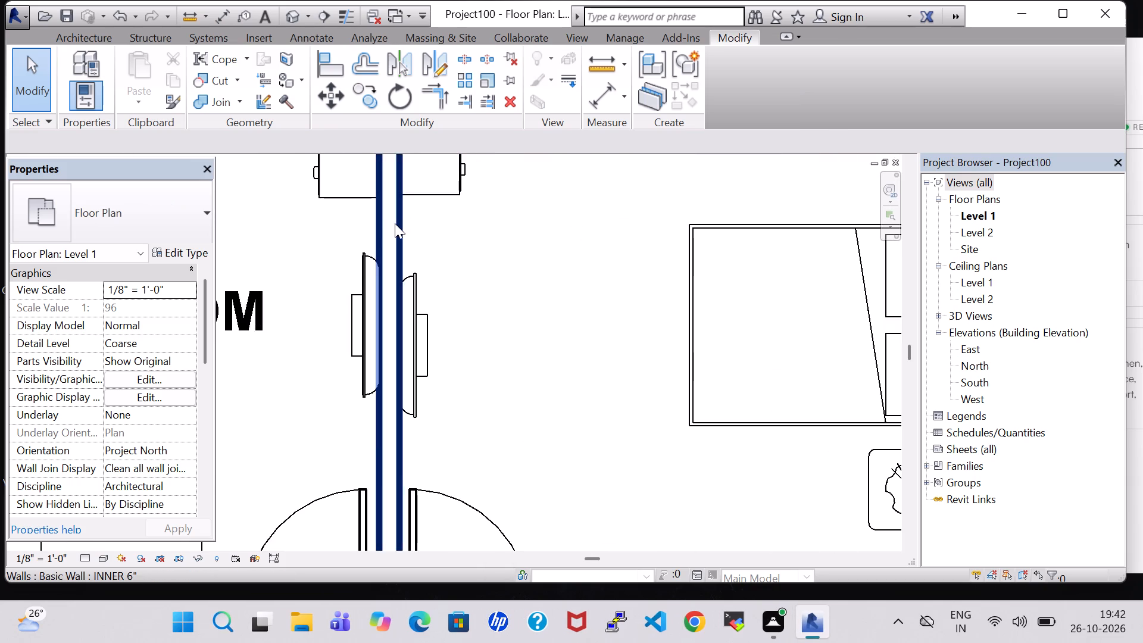
scroll(395, 223, "up", 7)
left_click(463, 232)
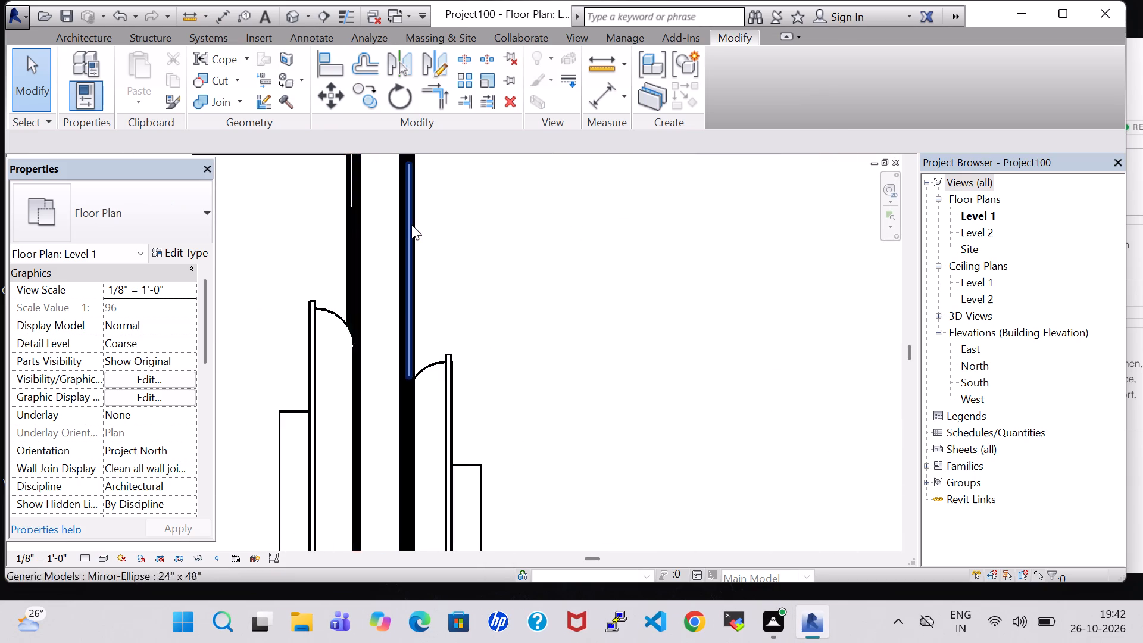
left_click(408, 225)
key("Up")
key("Up")
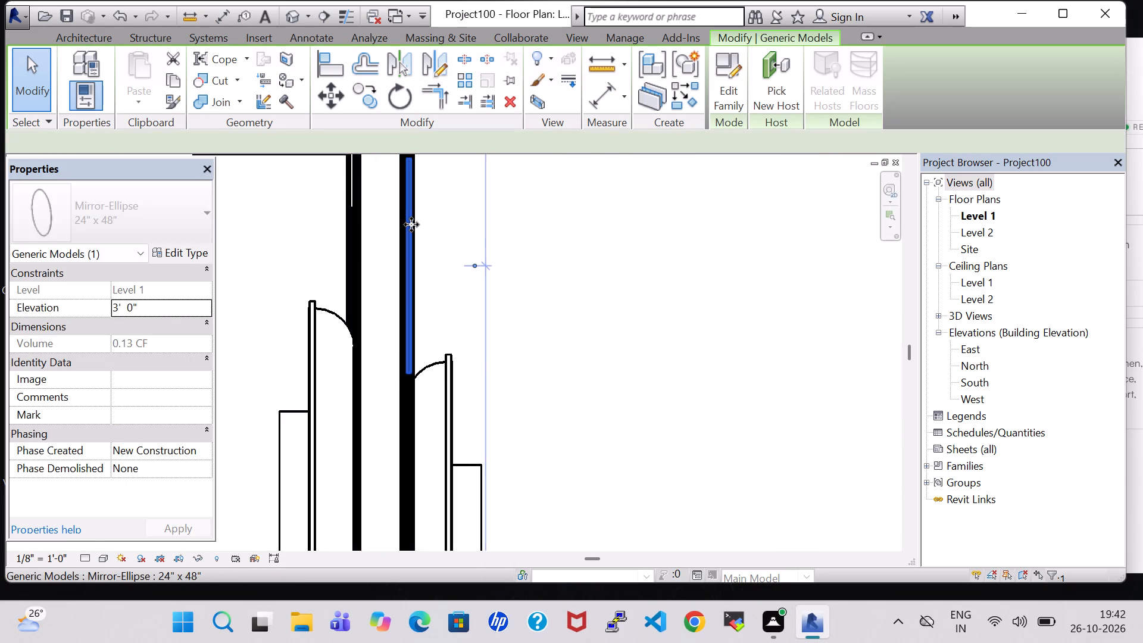
key("Up")
key("Up")
key("Up")
key("Up")
key("Up")
key("Up")
key("Up")
key("Up")
key("Up")
key("Up")
key("Up")
key("Up")
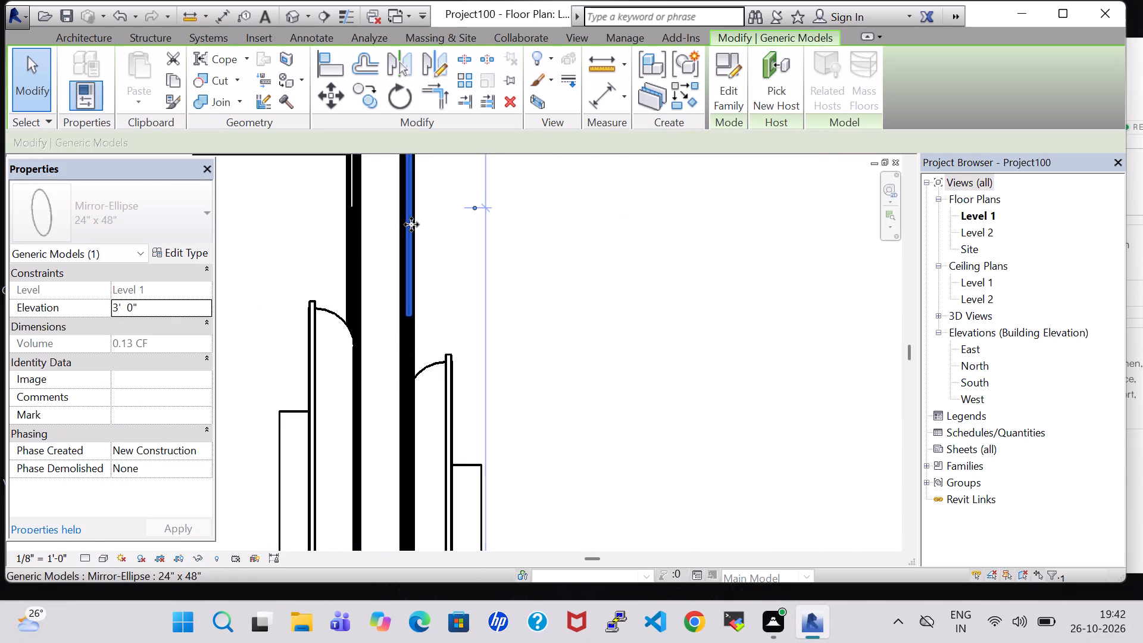
key("Up")
key("Up")
key("Up")
key("Up")
key("Up")
key("Up")
key("Up")
key("Up")
key("Up")
key("Up")
key("Up")
key("Up")
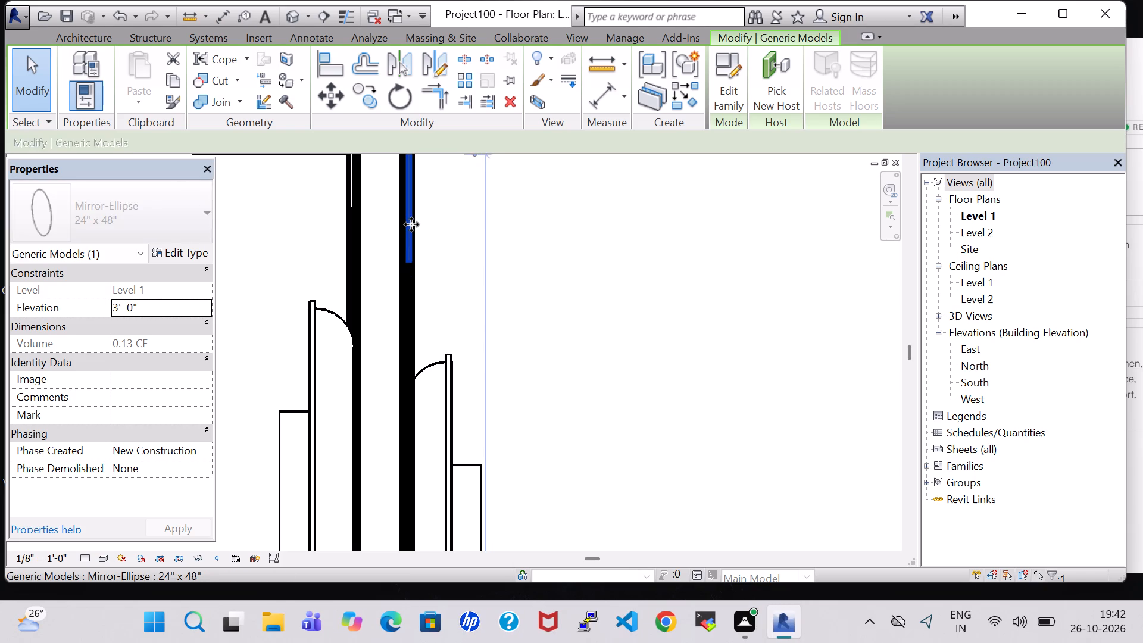
key("Up")
key("Up")
scroll(382, 245, "down", 3)
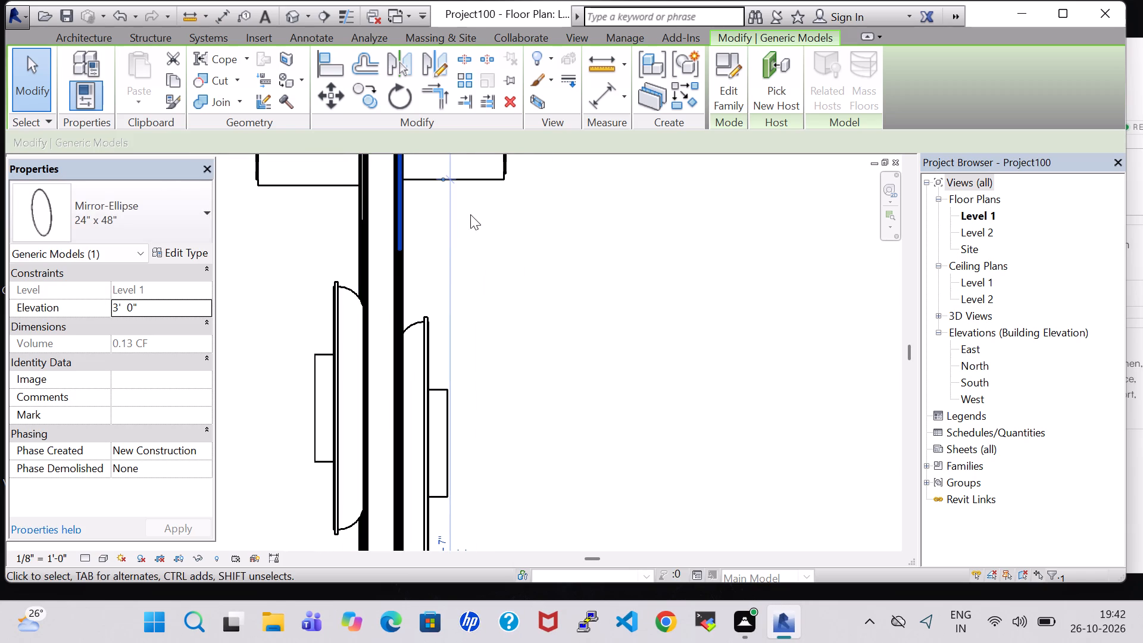
scroll(505, 260, "down", 2)
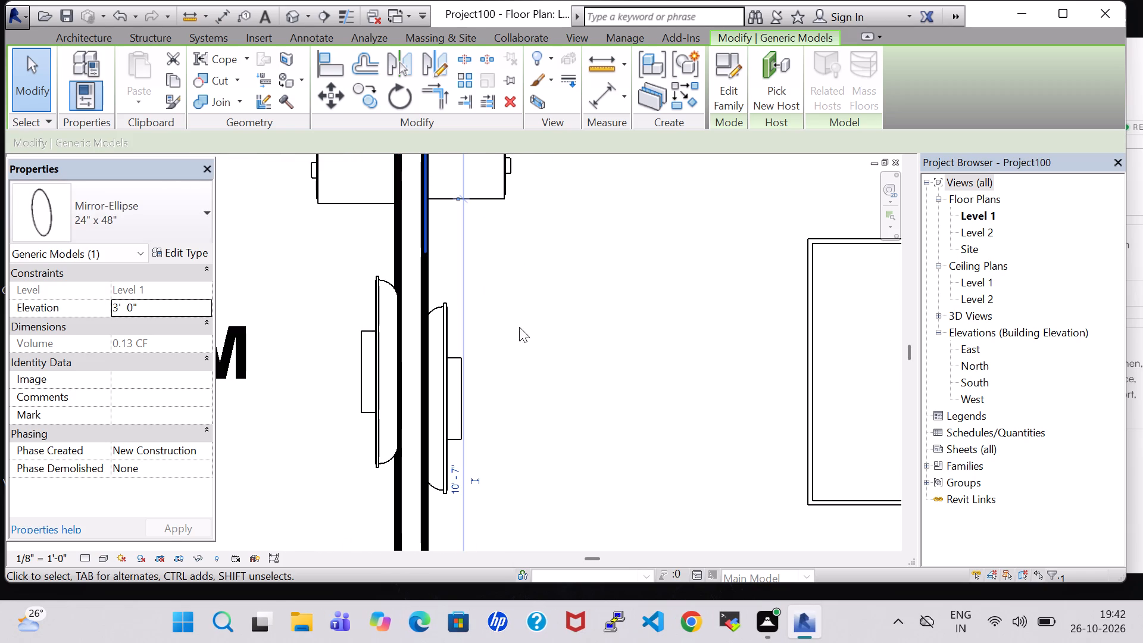
middle_click_drag(529, 385, 549, 441)
scroll(559, 301, "up", 1)
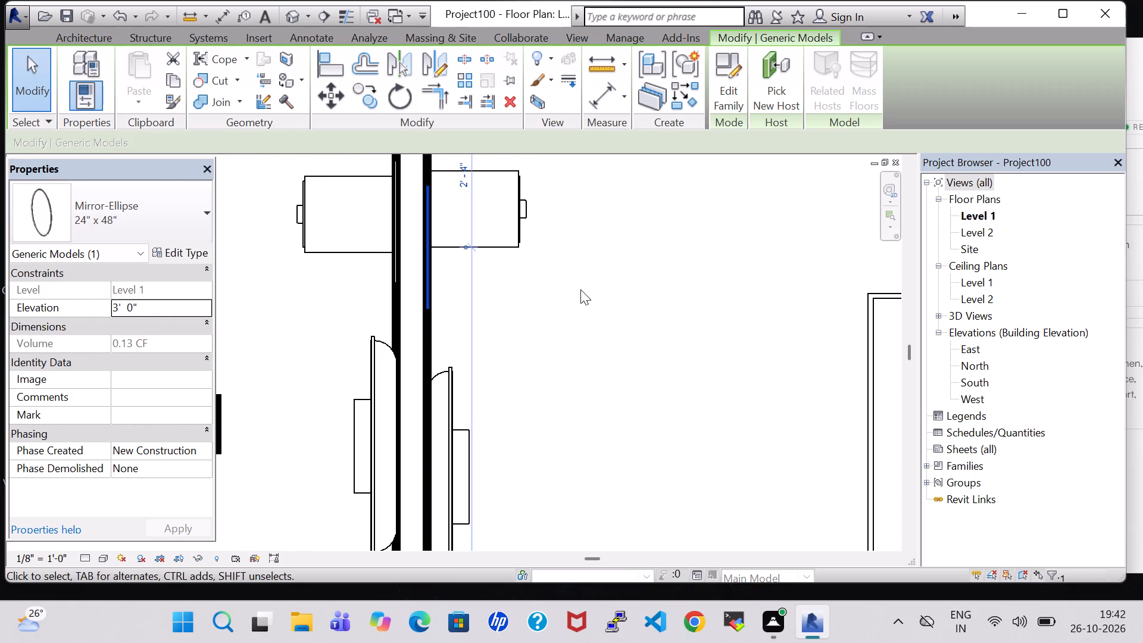
key("Up")
key("Up")
key("Up")
key("Up")
key("Up")
key("Up")
key("Up")
key("Up")
key("Up")
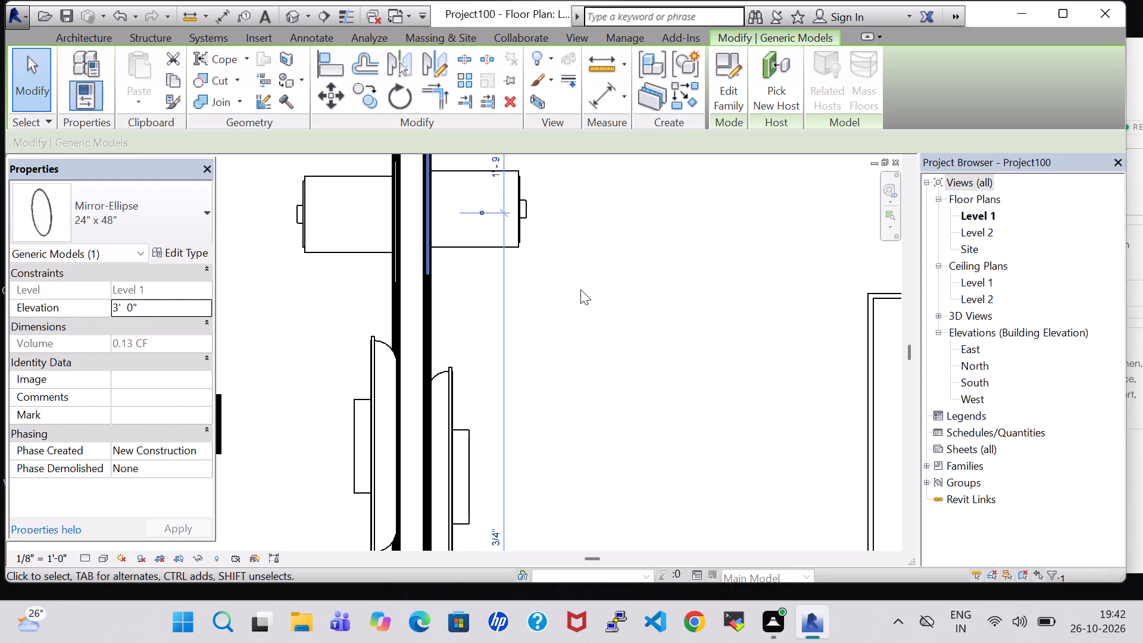
key("Up")
key("Down")
left_click(644, 319)
In the 3D view, nudge the unlabelled bedroom's two-drawer file cabinet three increments along the partition, away from the door and towards the TV.
left_click(296, 13)
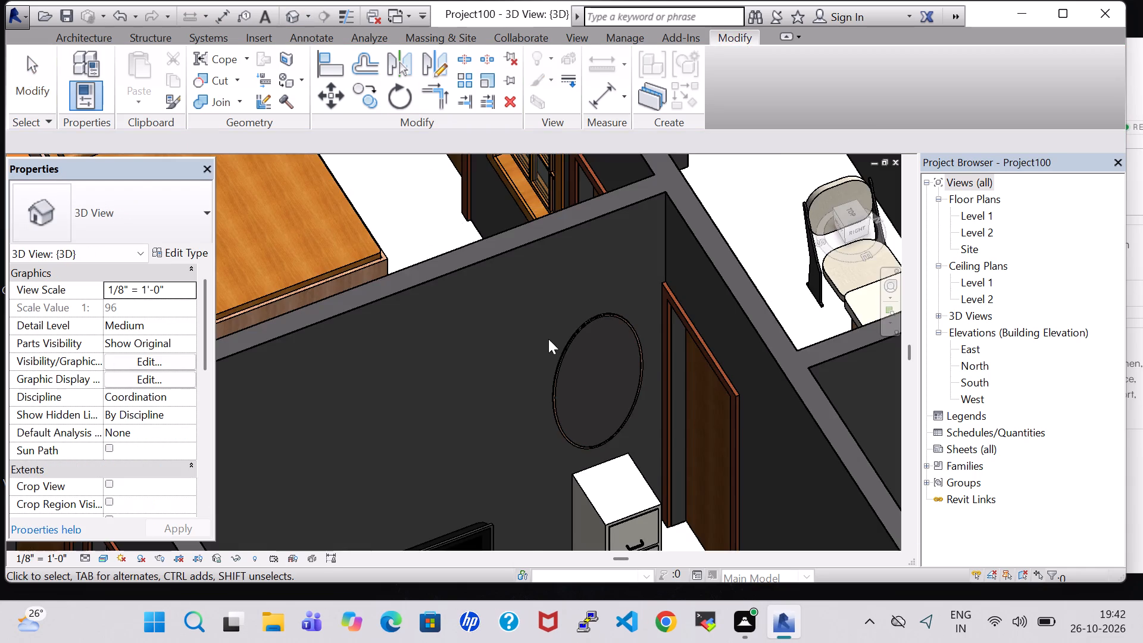
scroll(533, 362, "down", 2)
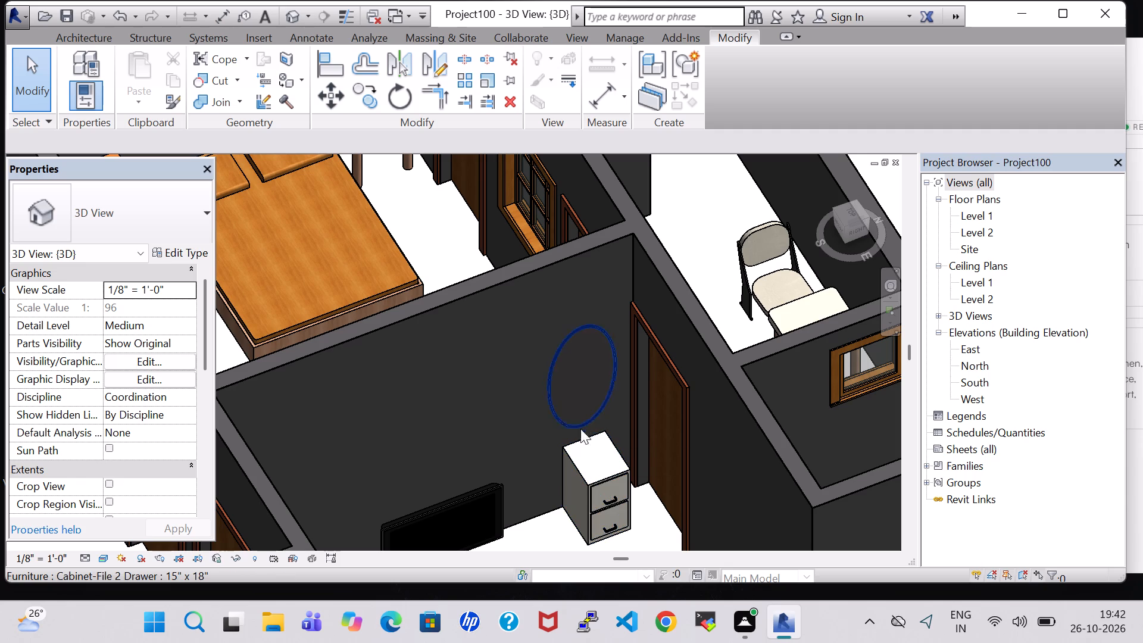
scroll(483, 342, "down", 2)
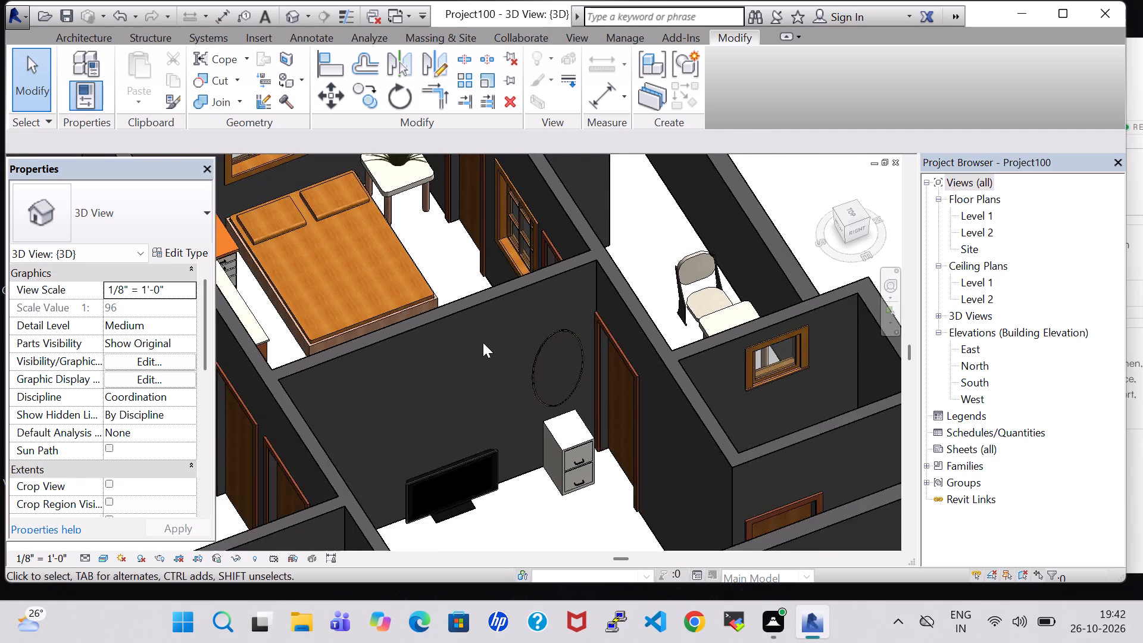
scroll(483, 342, "down", 3)
scroll(538, 390, "up", 7)
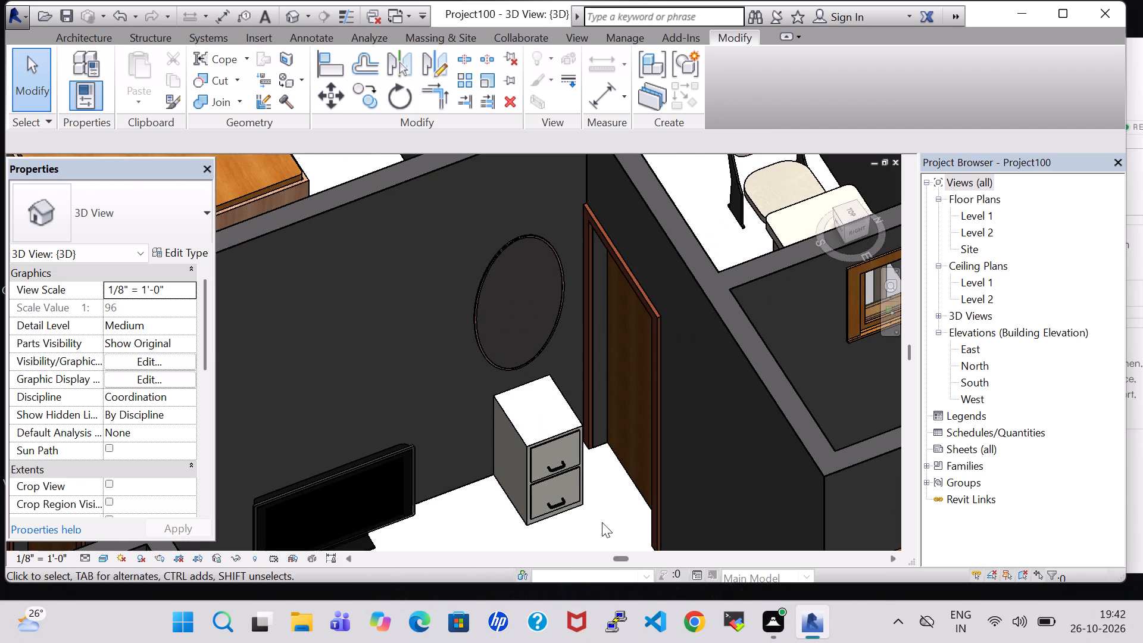
left_click(617, 511)
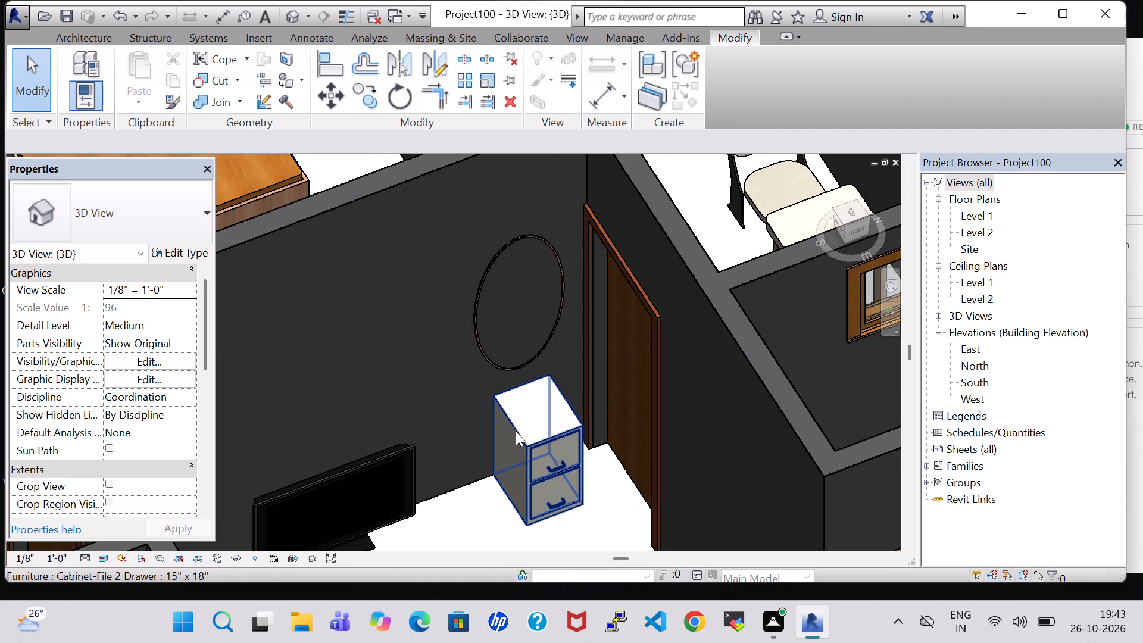
left_click(530, 437)
key("Left")
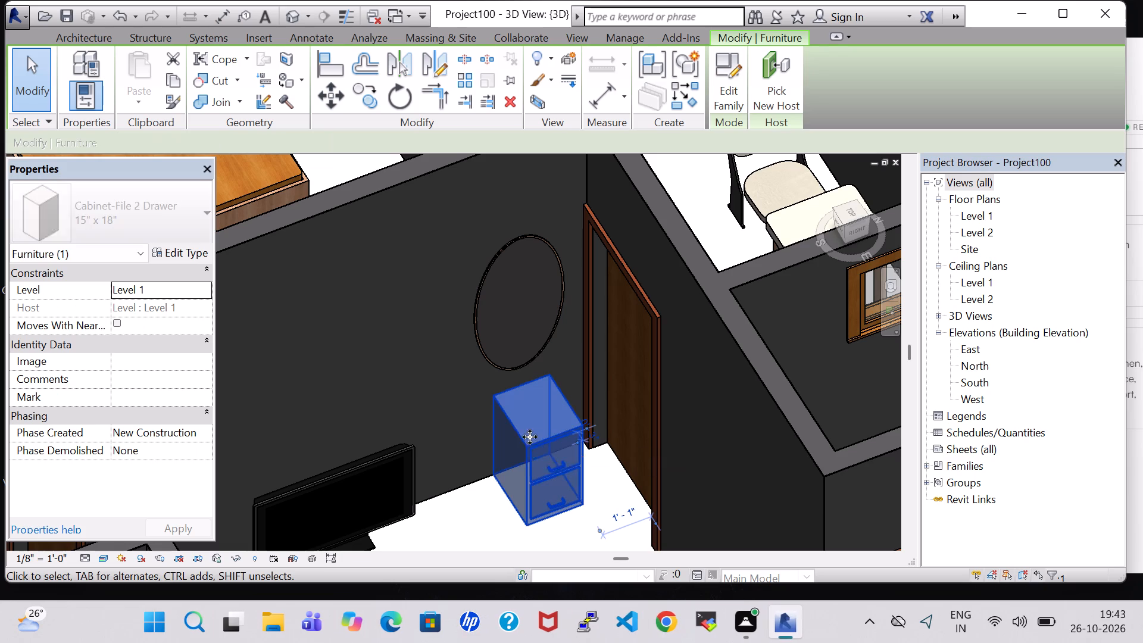
key("Left")
key("Left")
Nudge the unlabelled bedroom's elliptical mirror three increments along the partition towards the TV, keeping it above the file cabinet.
left_click(504, 241)
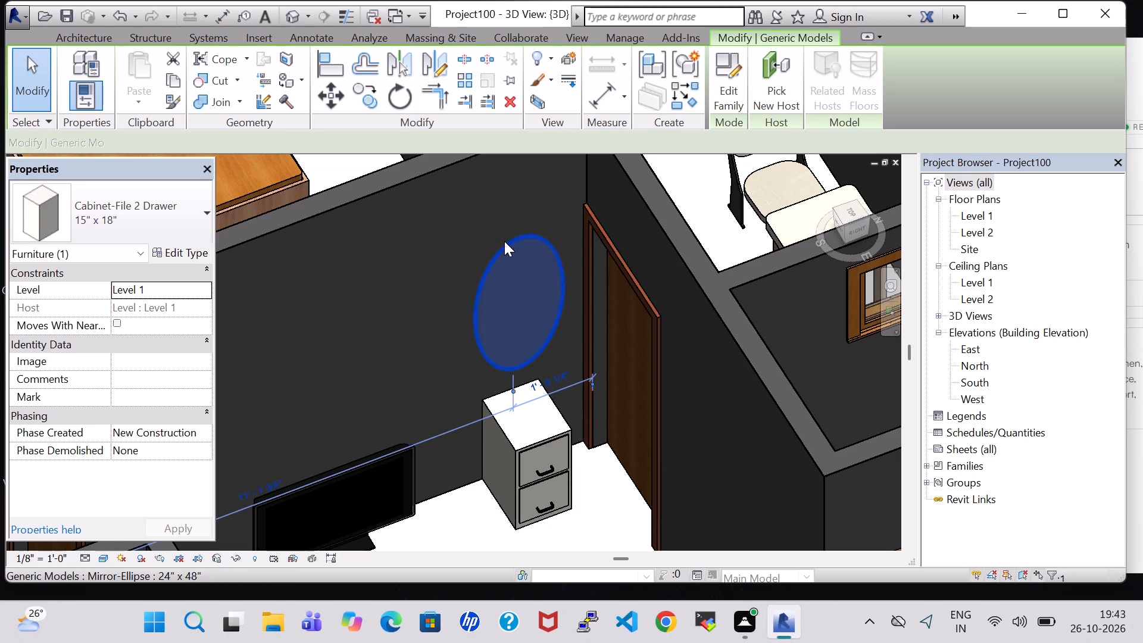
key("Left")
key("Left")
key("Left")
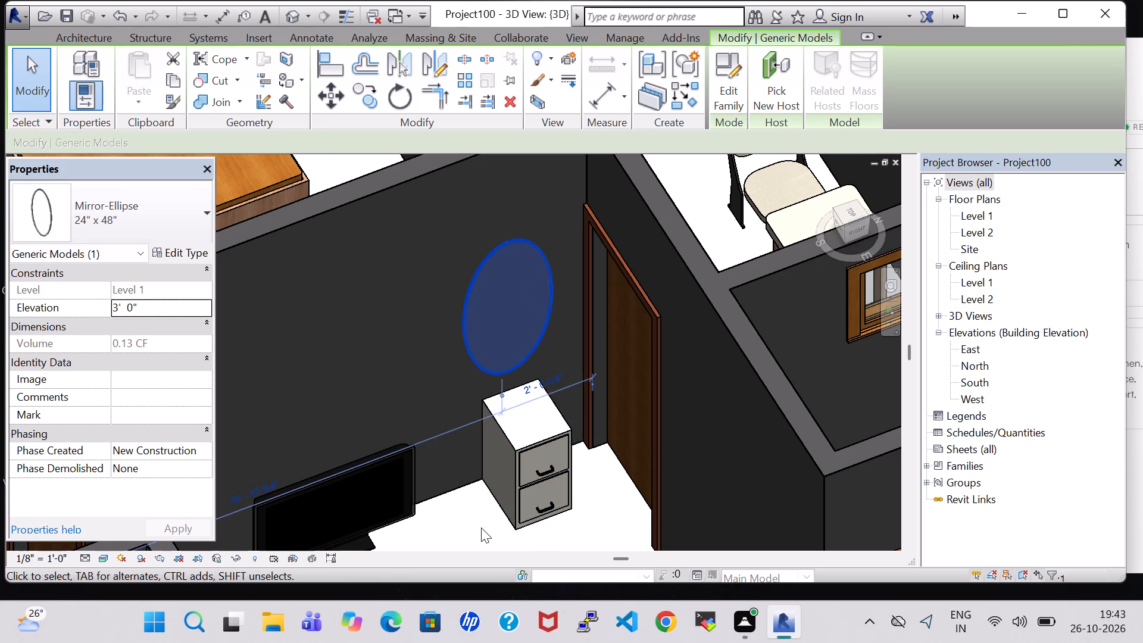
left_click(481, 527)
Raise the unlabelled bedroom's 42" flat-screen TV by setting its offset from Level 1 to 3' 3".
left_click(369, 457)
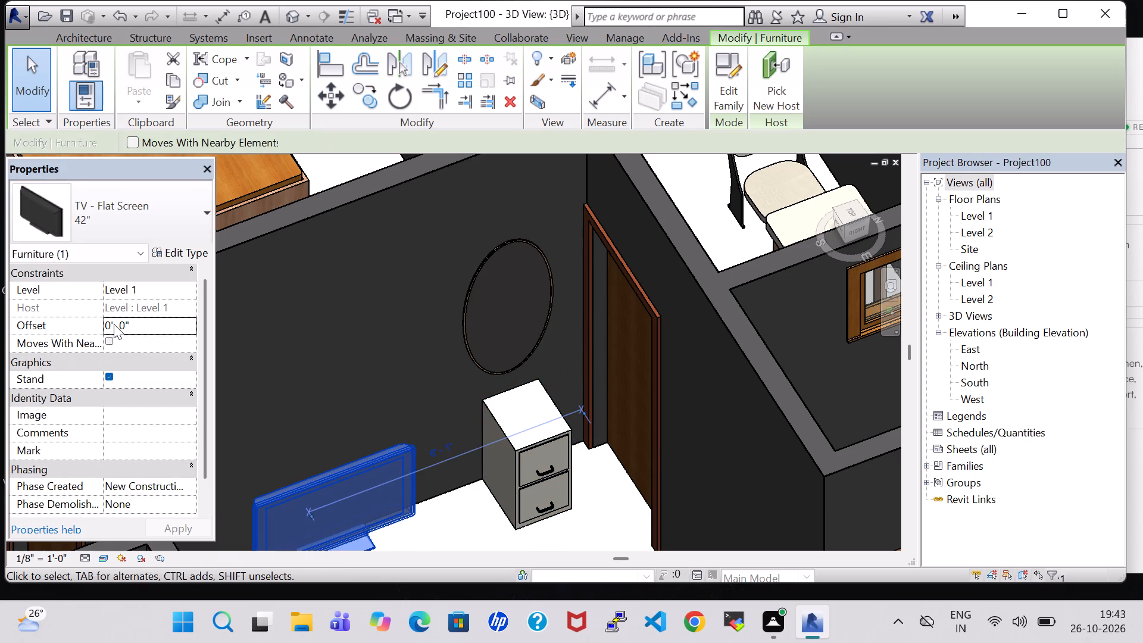
left_click(114, 324)
left_click(109, 327)
key("BackSpace")
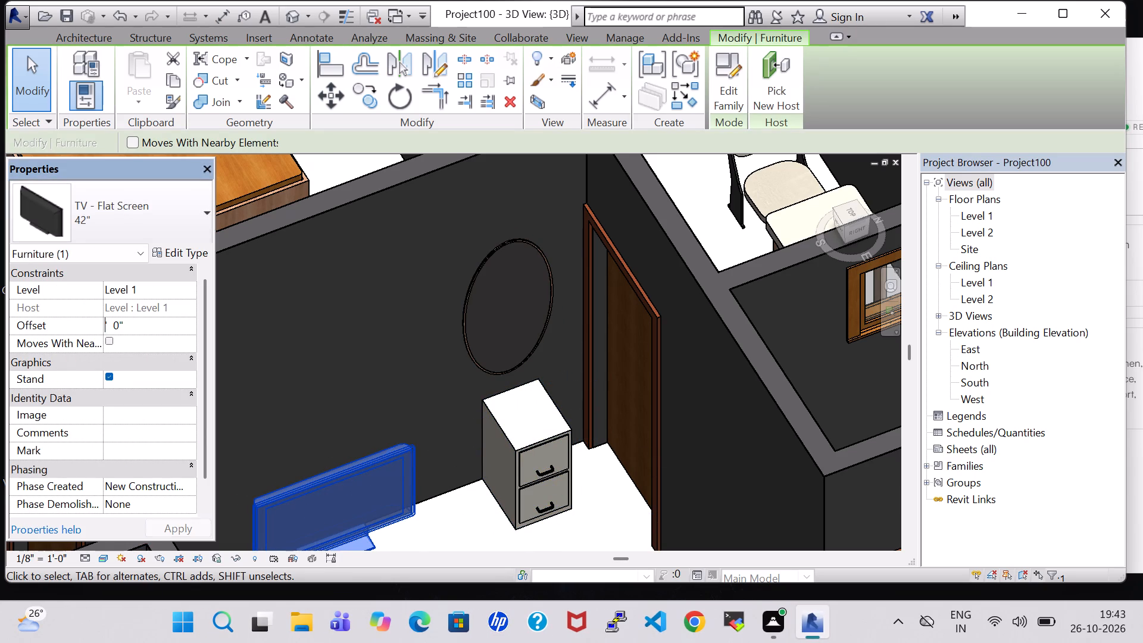
key("3")
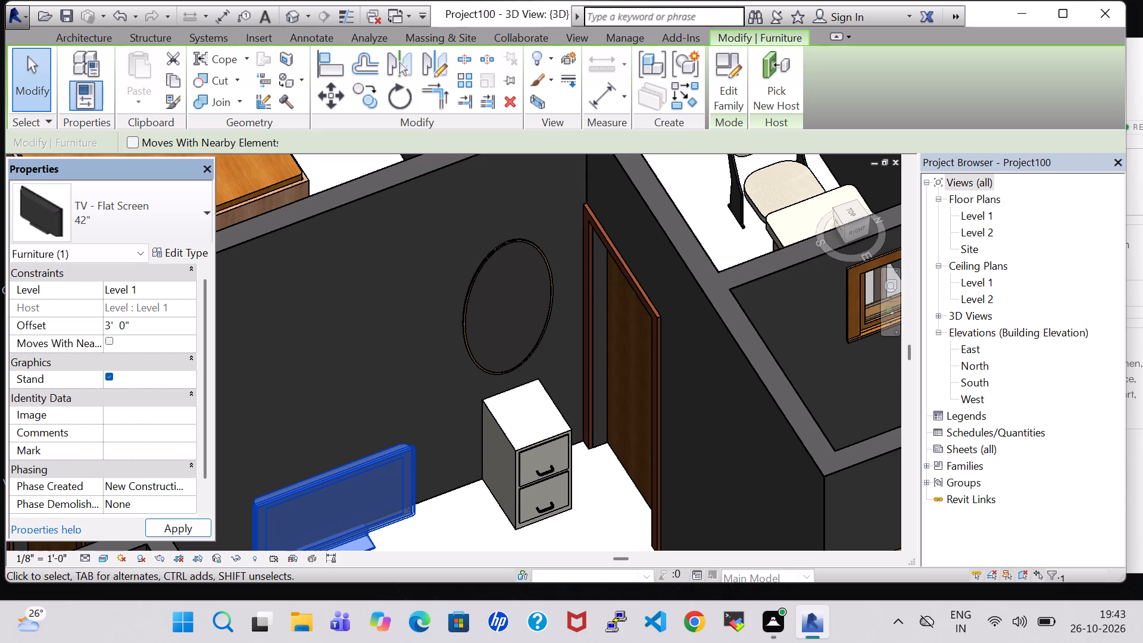
left_click(126, 325)
key("BackSpace")
key("3")
double_click(174, 526)
left_click(417, 526)
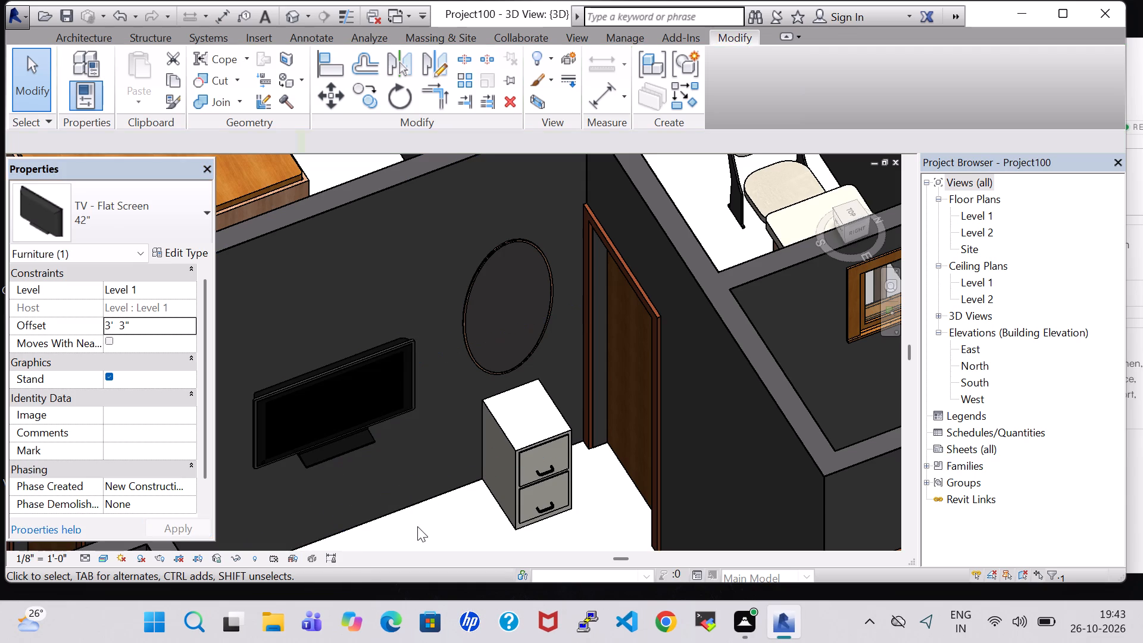
Examine the two bedrooms' furniture layout in the Level 1 plan and the TV, mirror and cabinet wall in the 3D view.
double_click(980, 219)
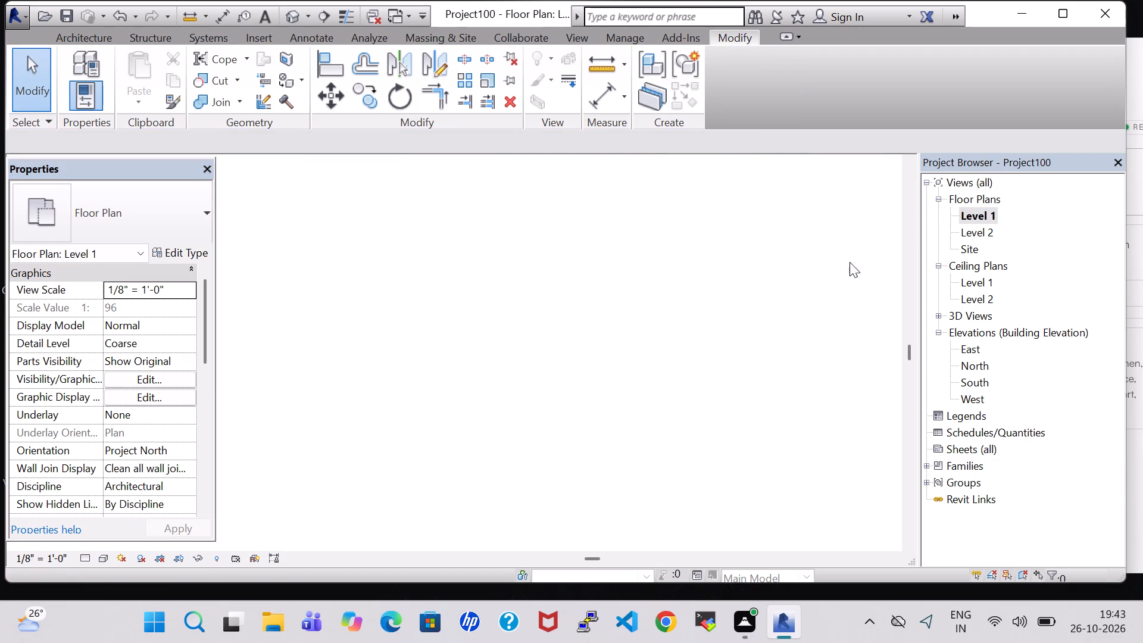
scroll(652, 375, "down", 5)
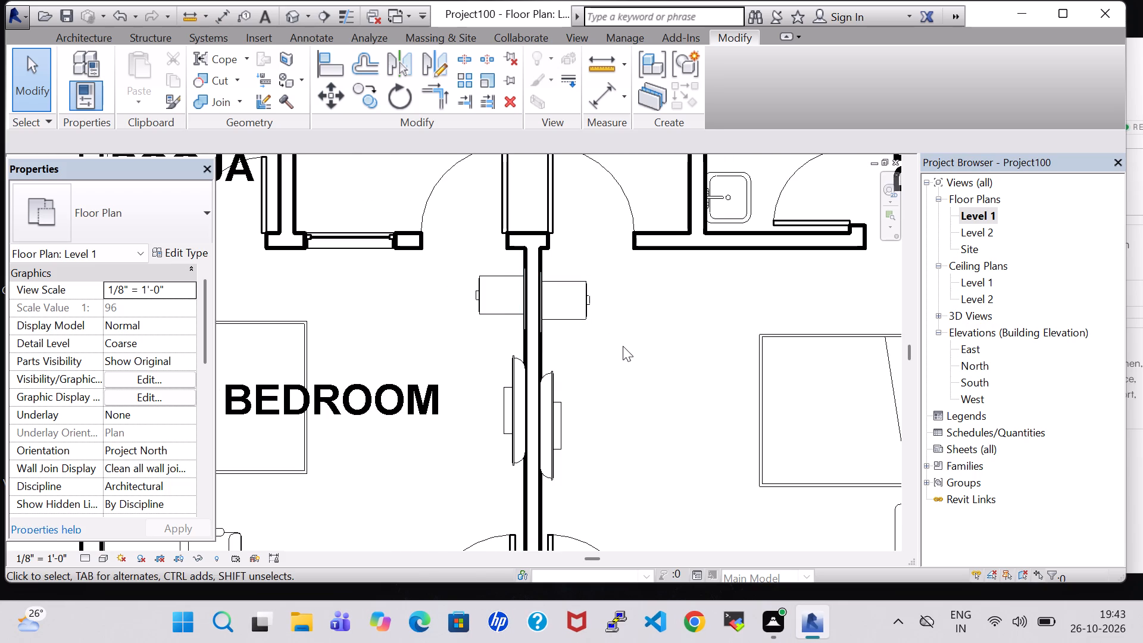
left_click(623, 346)
scroll(623, 346, "down", 3)
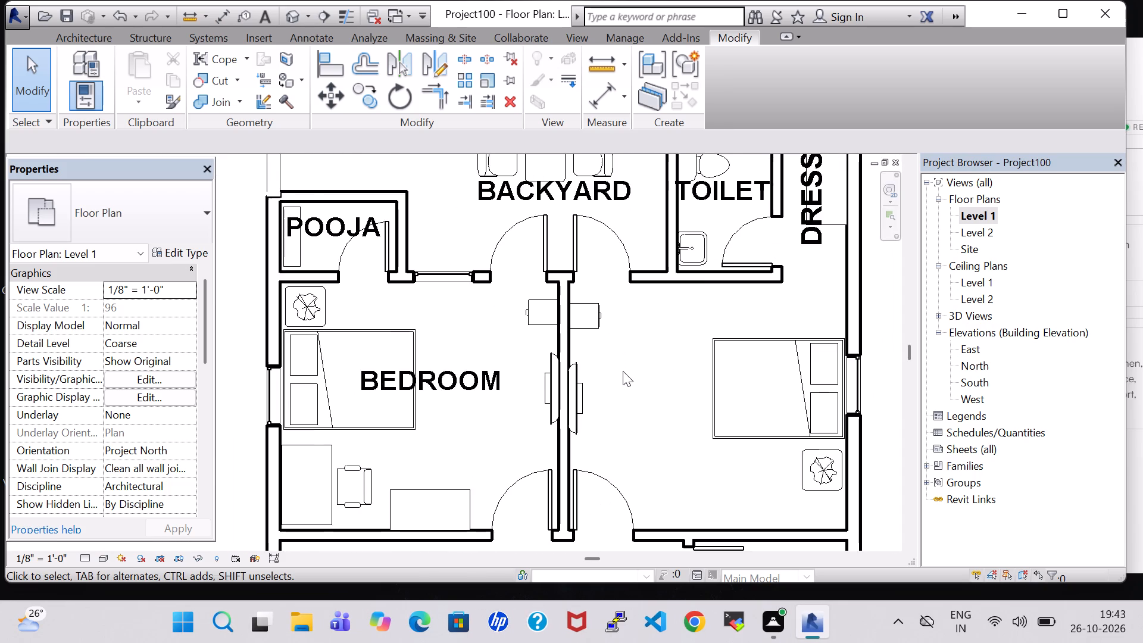
scroll(623, 371, "down", 2)
middle_click(624, 357)
middle_click_drag(617, 361, 612, 364)
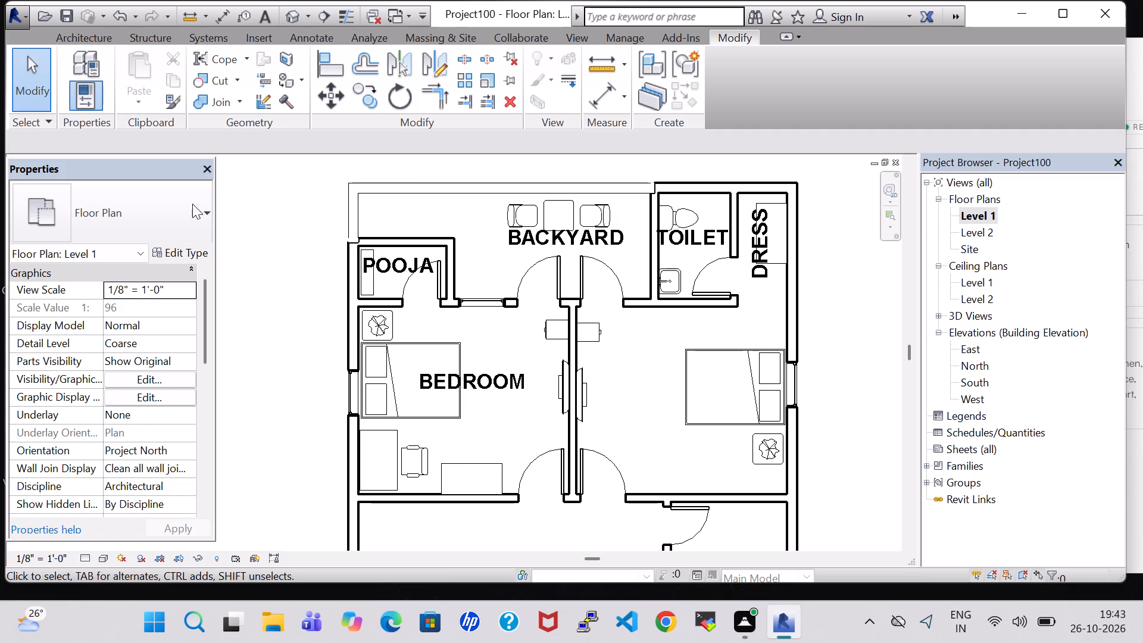
left_click(294, 15)
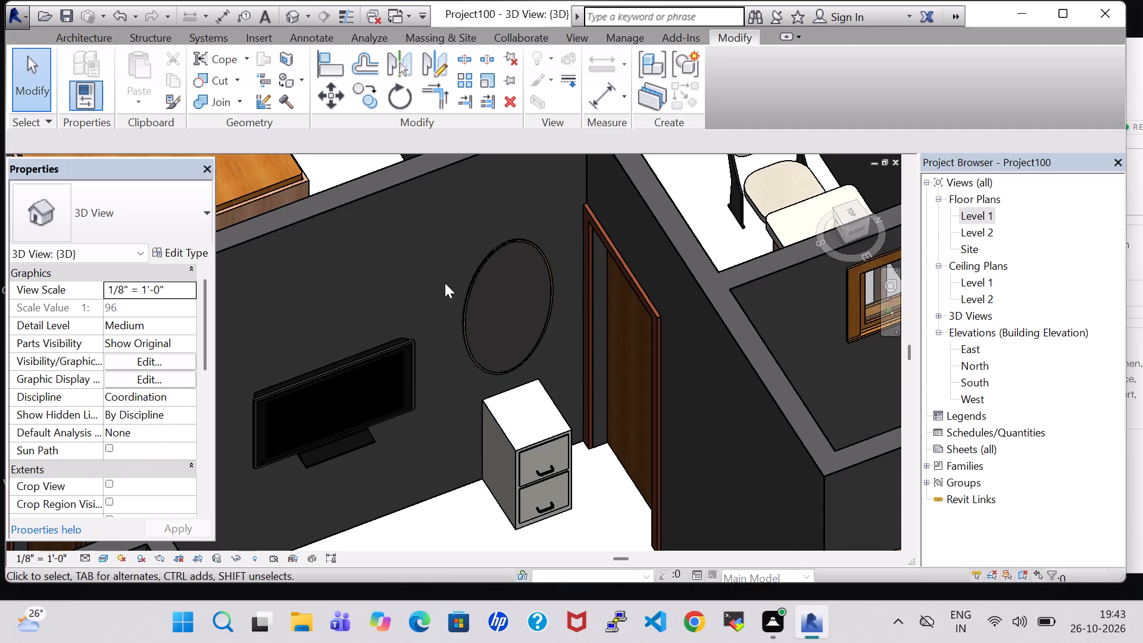
scroll(445, 283, "down", 1)
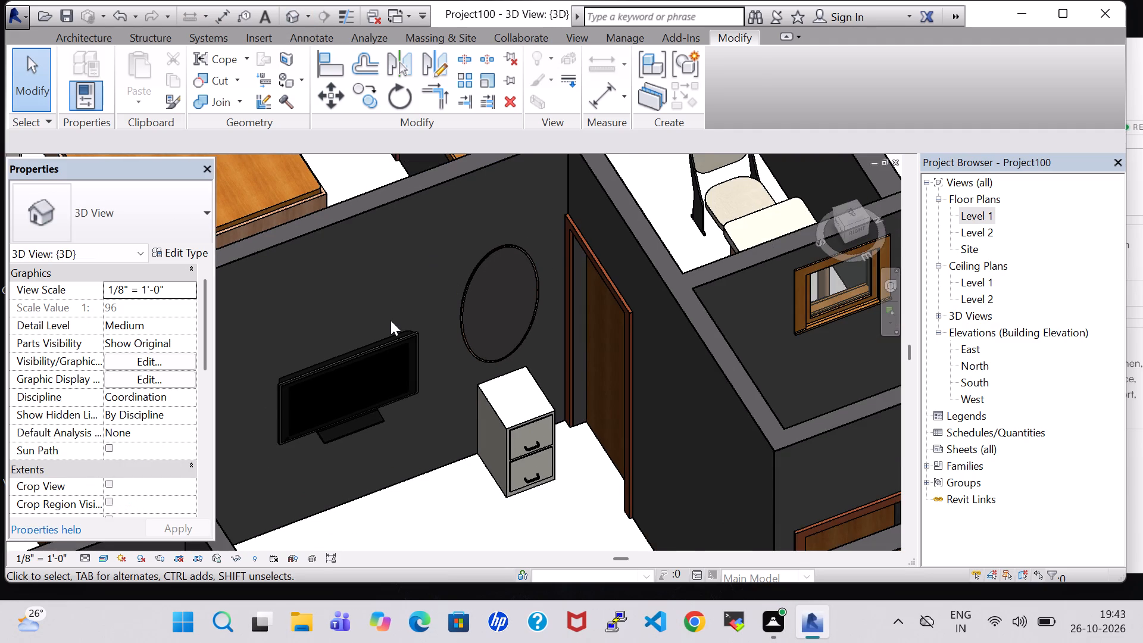
scroll(391, 322, "down", 5)
middle_click_drag(360, 424, 351, 424, "shift")
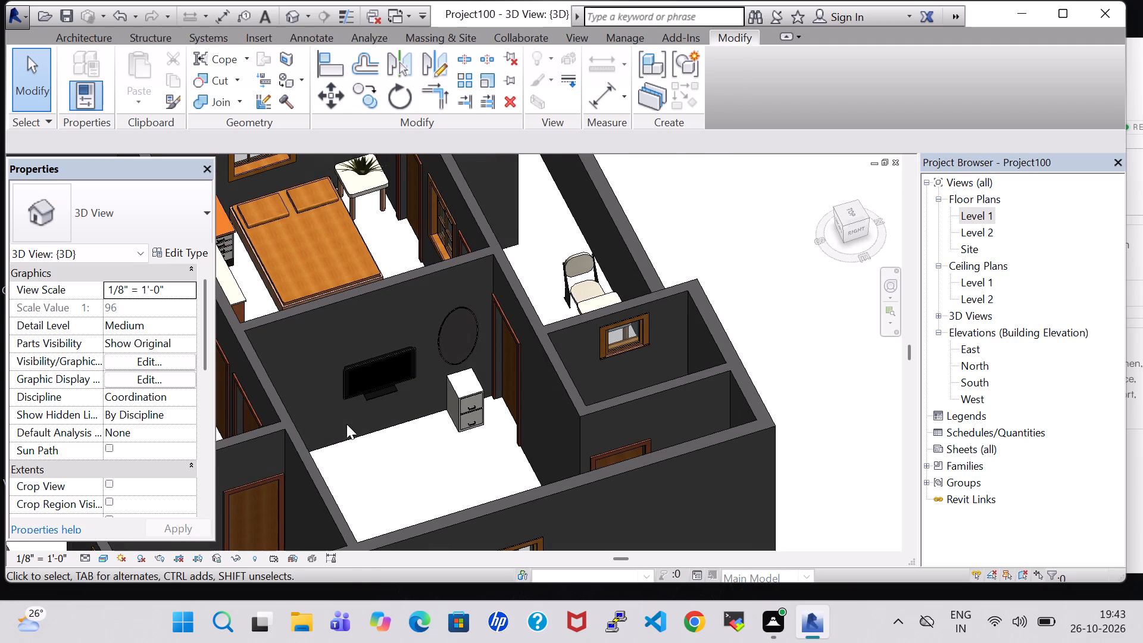
middle_click_drag(413, 430, 401, 430, "shift")
middle_click_drag(395, 430, 364, 436, "shift")
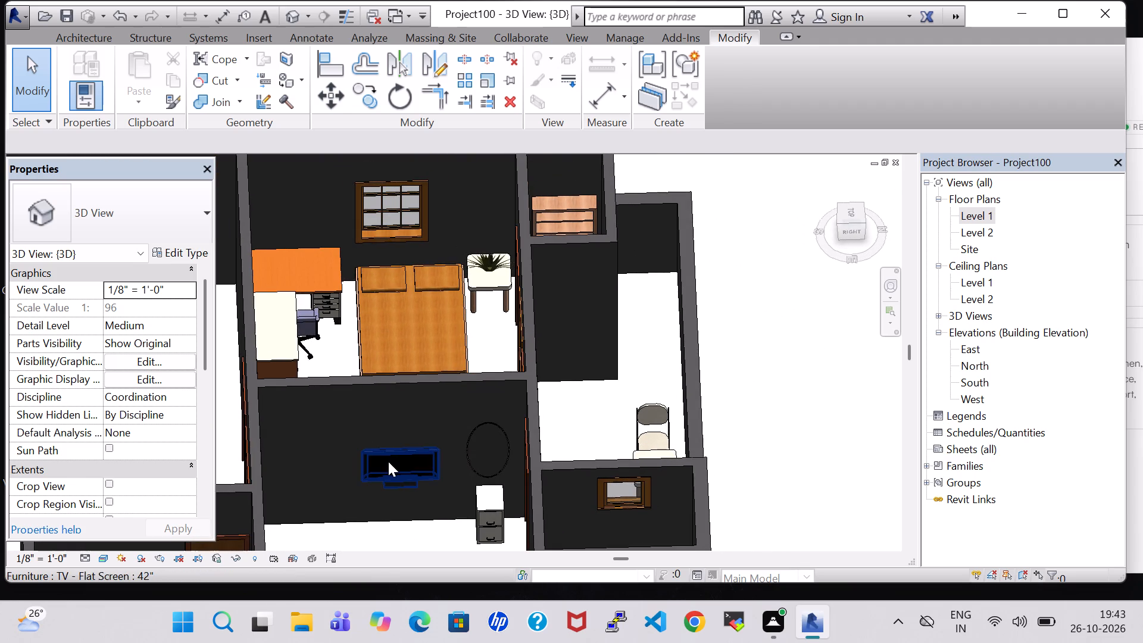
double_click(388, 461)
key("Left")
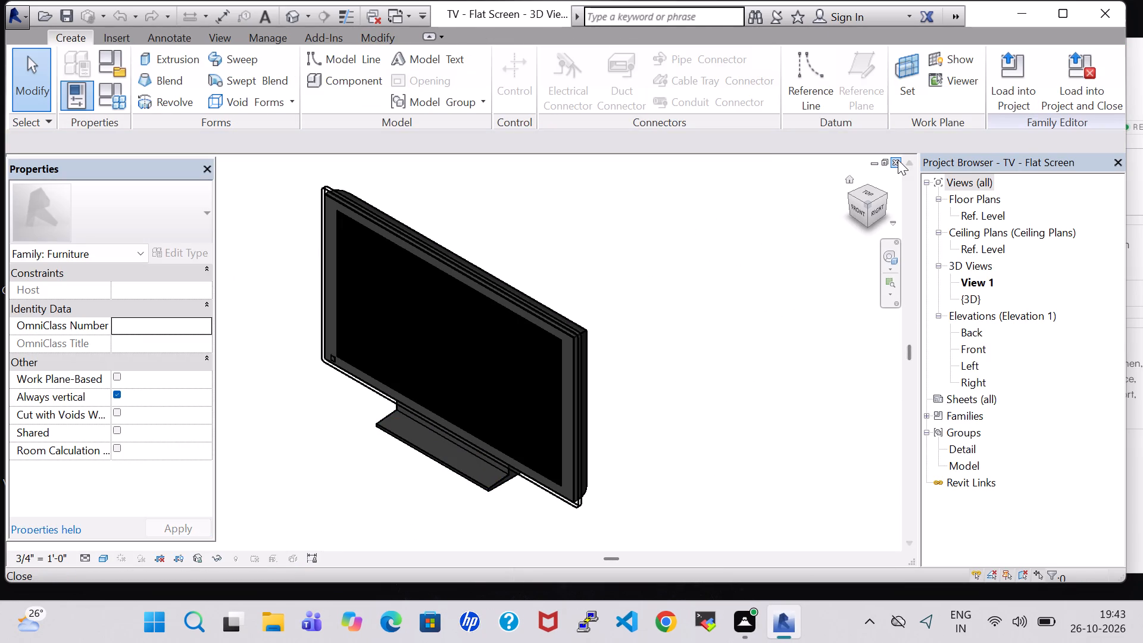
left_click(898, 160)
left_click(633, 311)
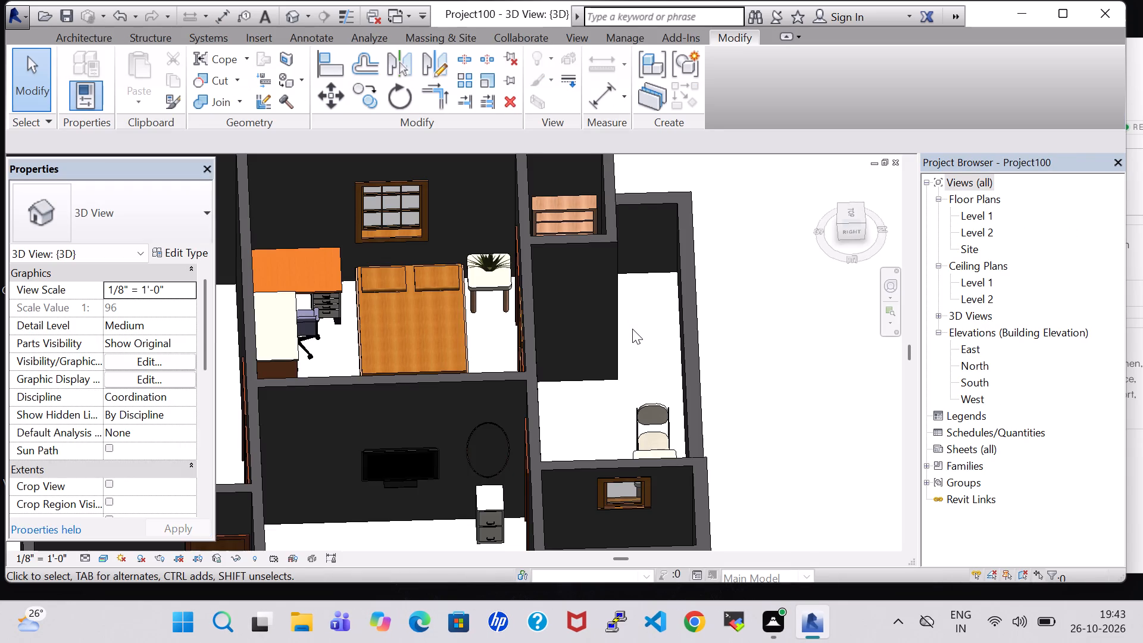
Set the offset of the 42" flat-screen TV on the bedroom wall to 3' 5".
scroll(632, 332, "down", 3)
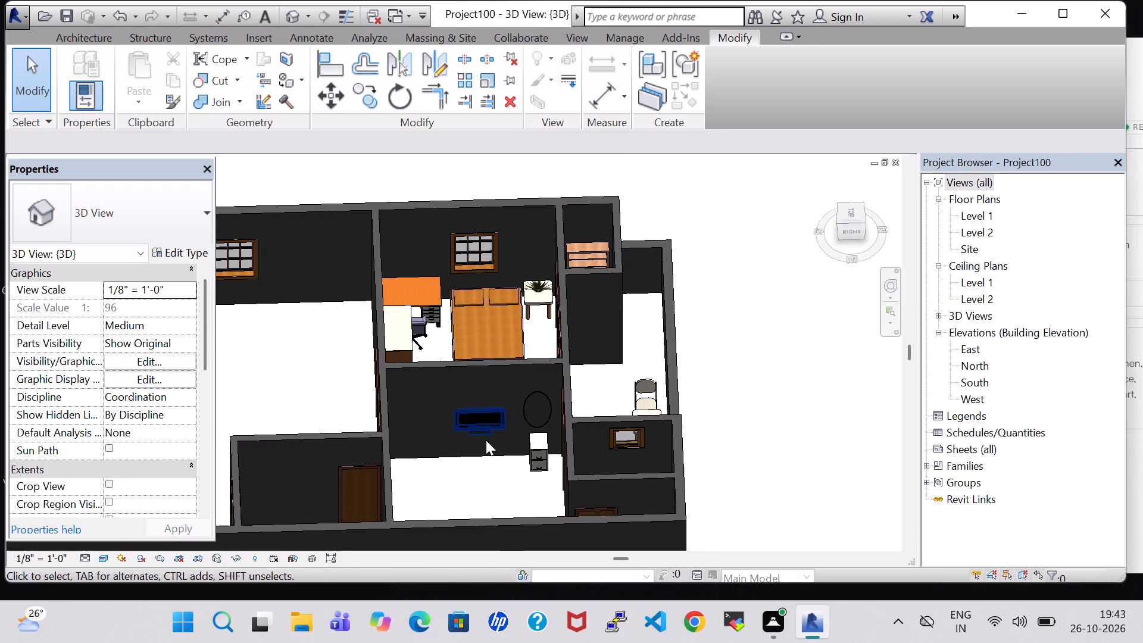
left_click(486, 426)
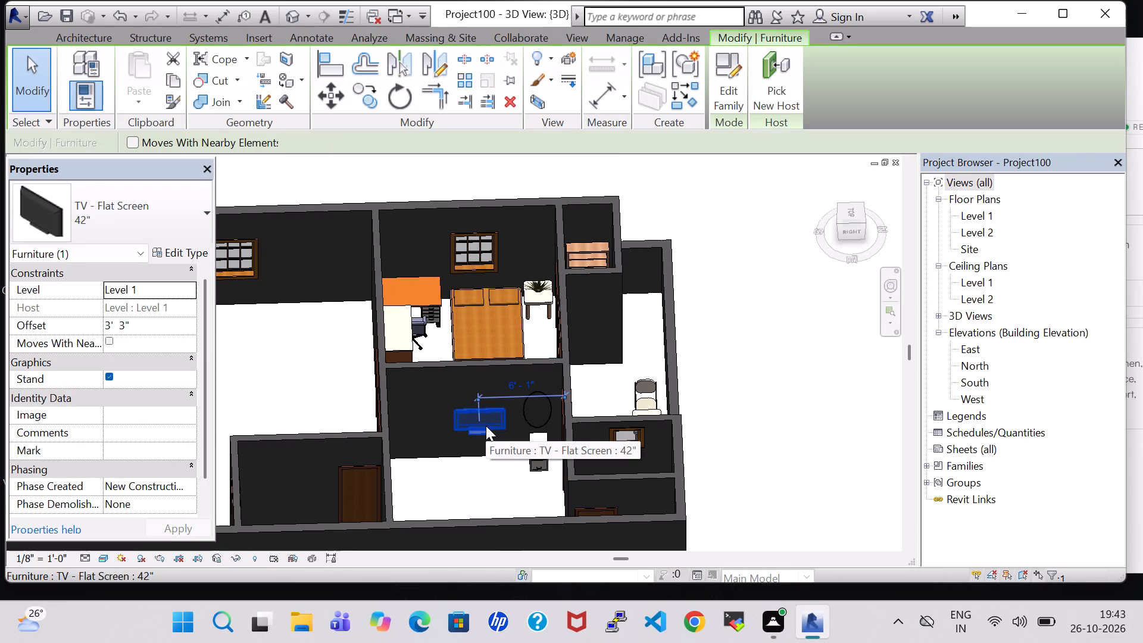
left_click(127, 329)
key("BackSpace")
key("5")
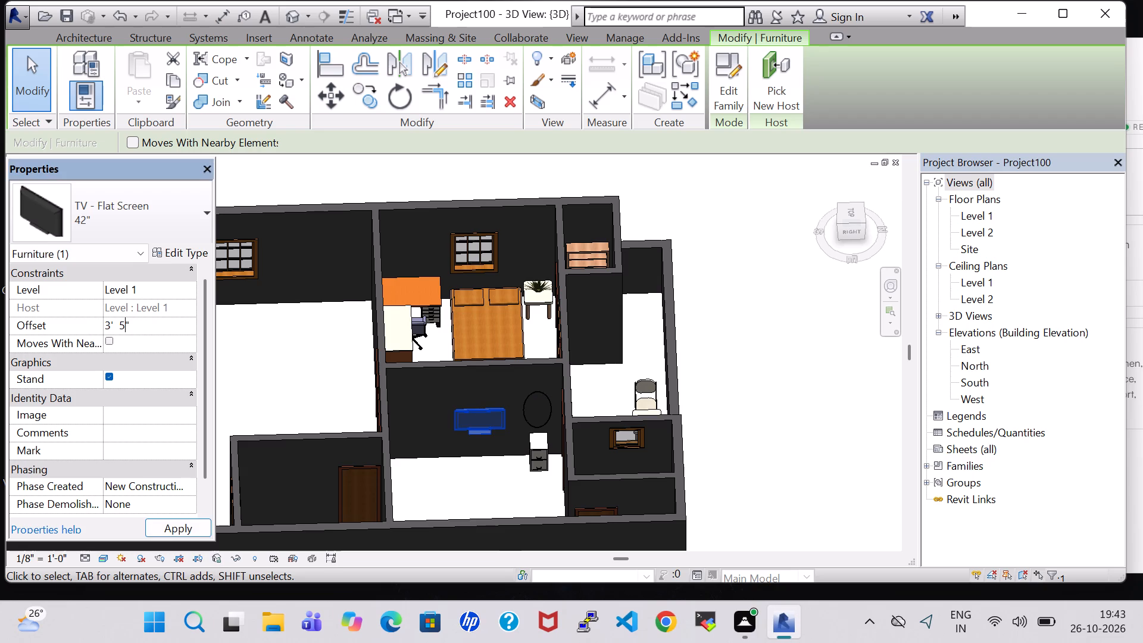
left_click(182, 530)
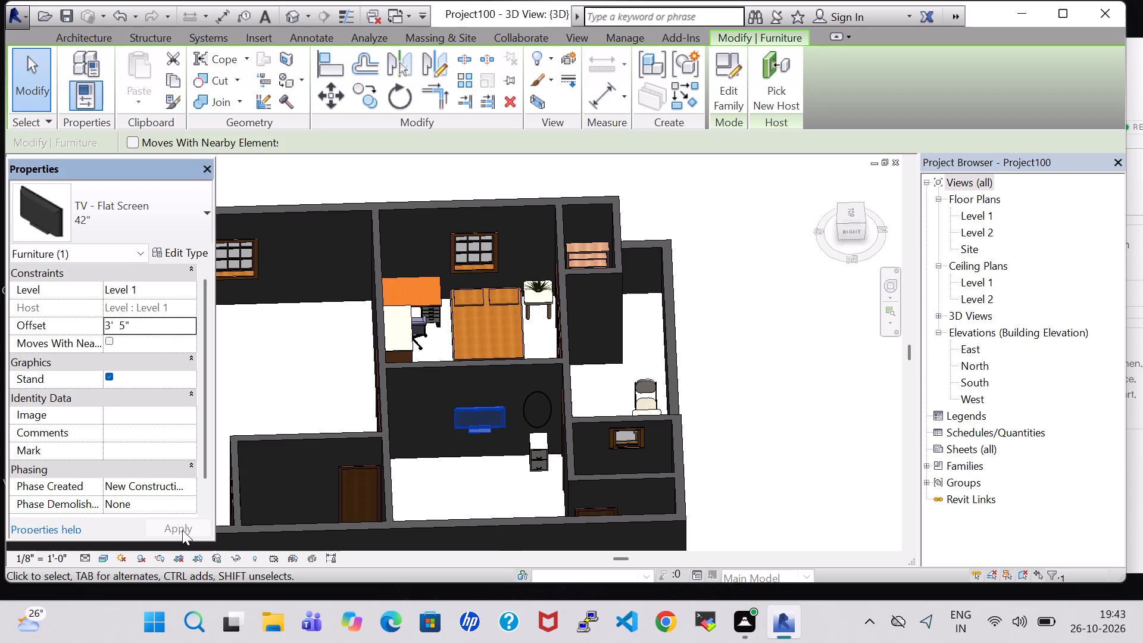
double_click(471, 476)
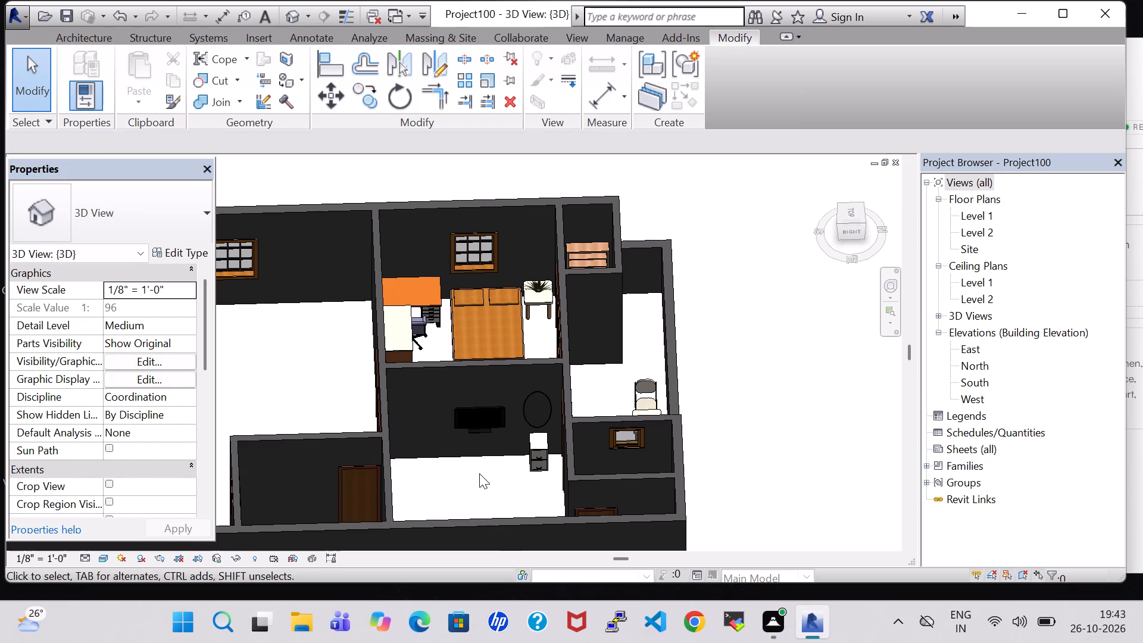
Nudge the two-drawer file cabinet below the elliptical mirror two increments toward the TV.
left_click(535, 448)
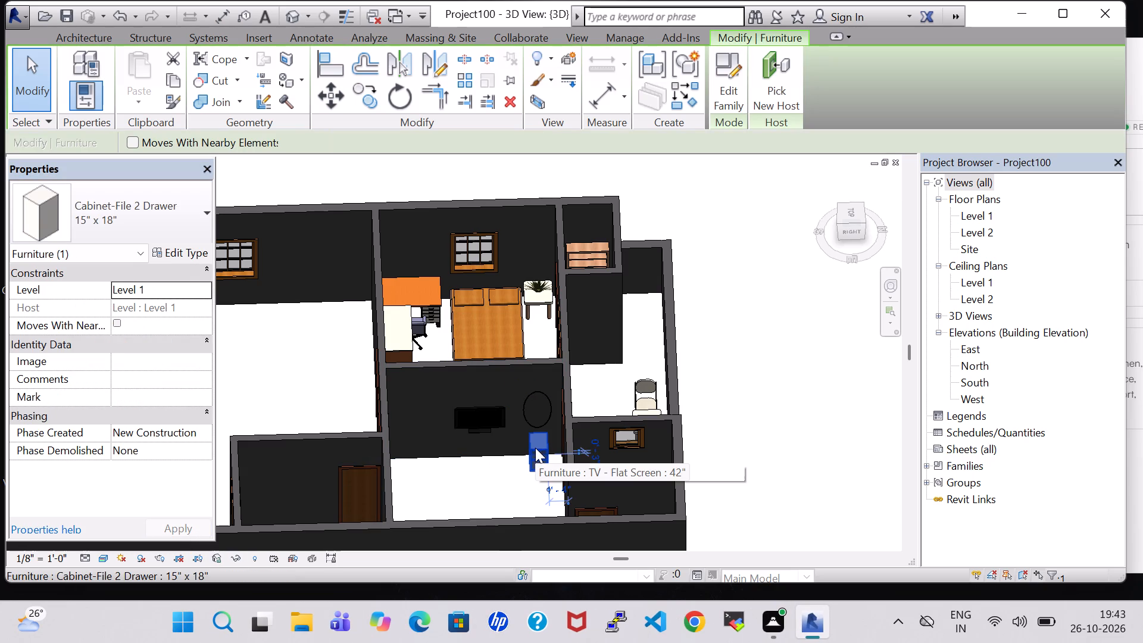
key("Left")
key("Left")
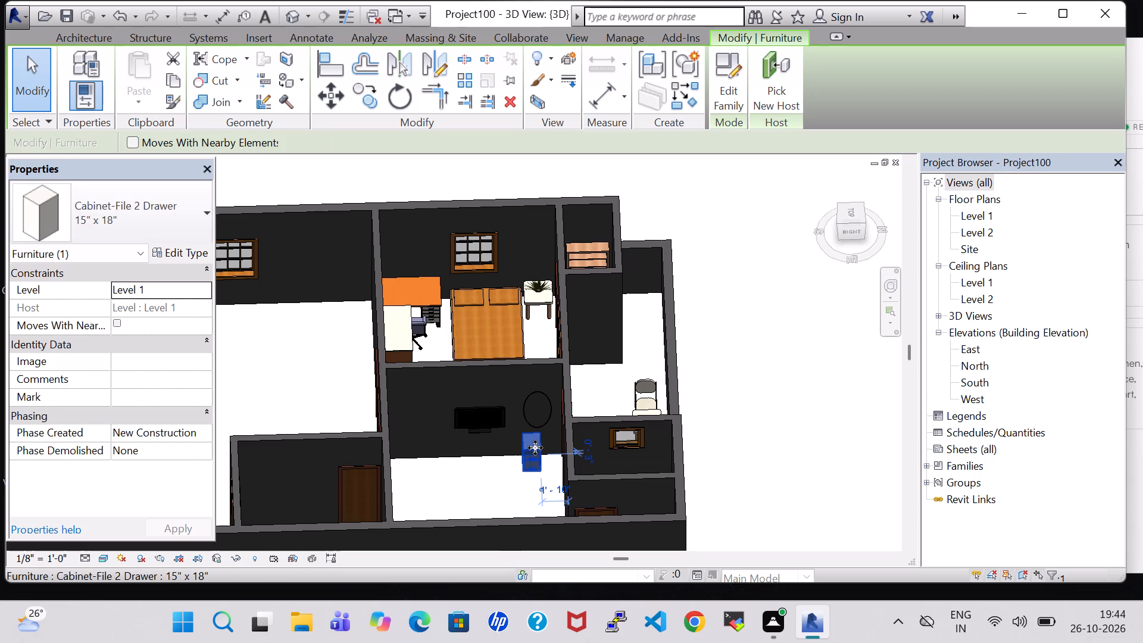
Nudge the elliptical mirror two increments toward the TV, to 10' - 4 3/4" from the far side wall.
left_click(539, 394)
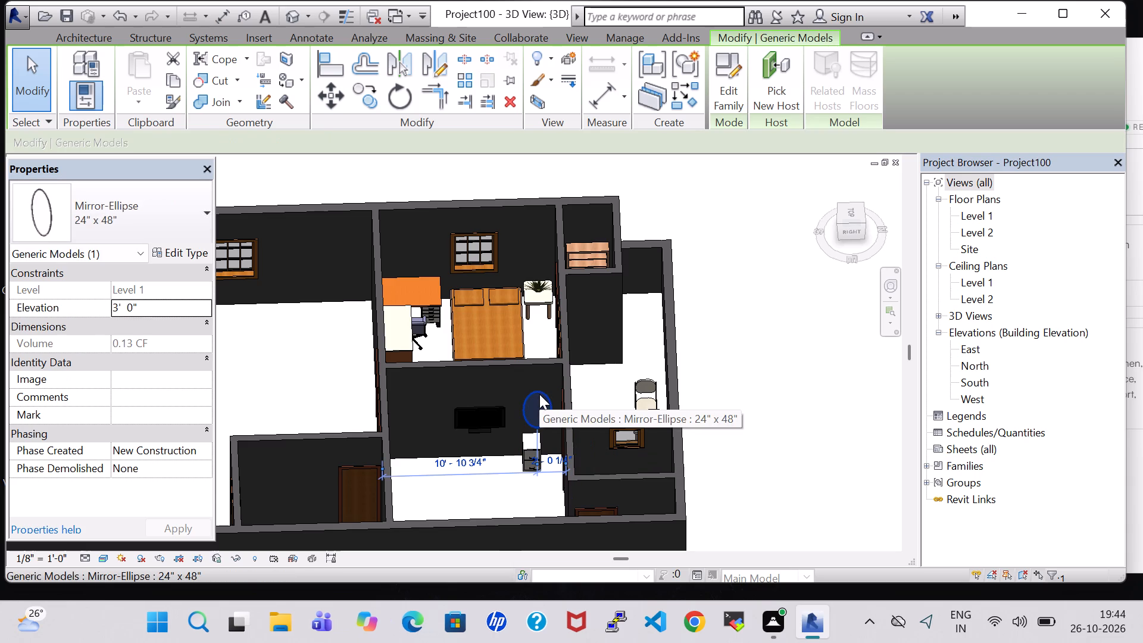
key("Left")
key("Left")
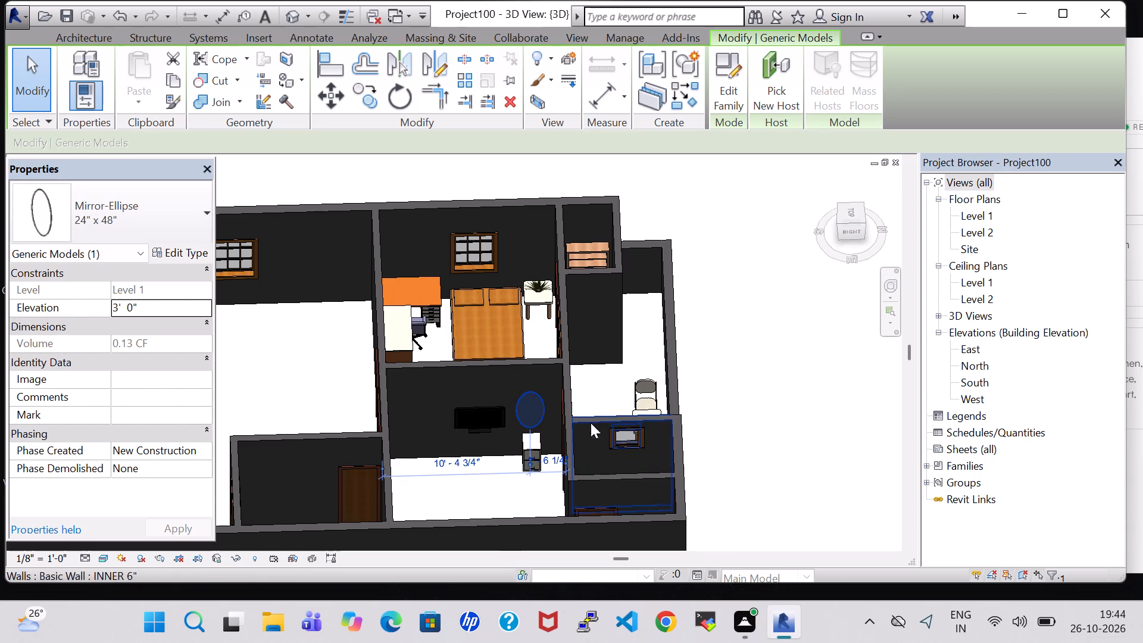
left_click(785, 374)
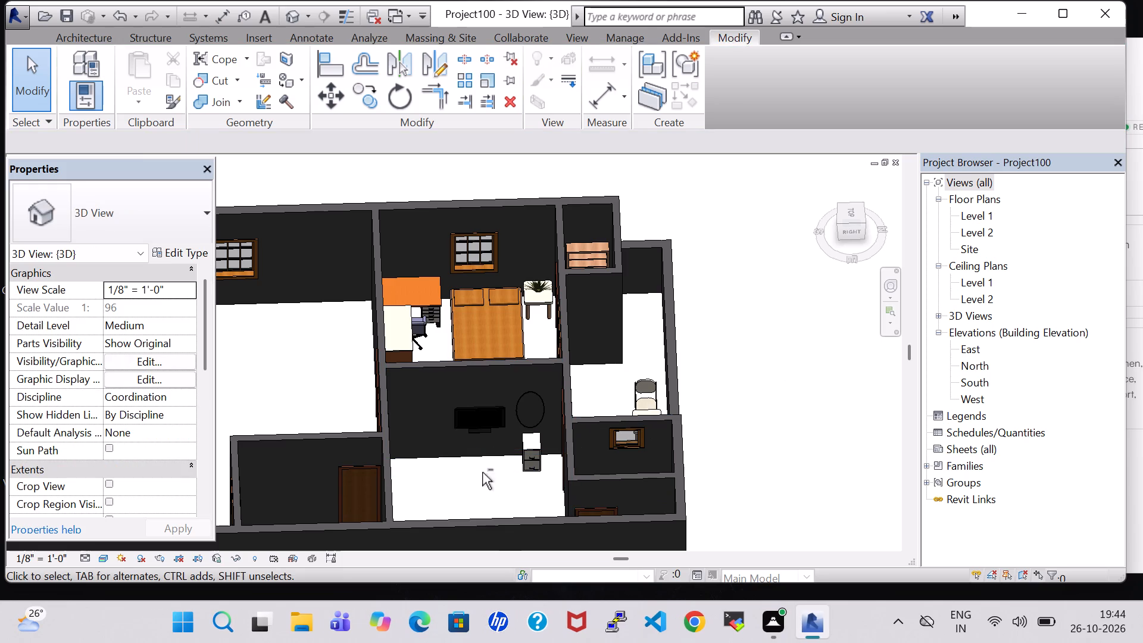
Open the Level 1 floor plan and examine the furniture layout of the two bedrooms.
scroll(480, 440, "up", 5)
middle_click_drag(478, 480, 465, 441)
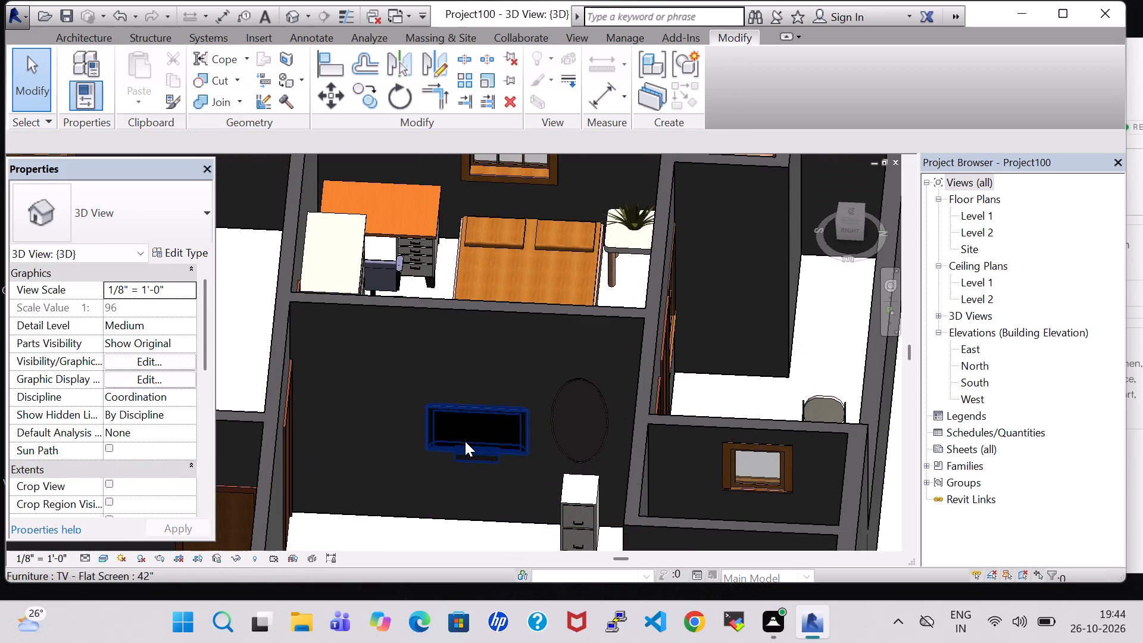
scroll(465, 441, "up", 1)
middle_click(465, 441, "shift")
middle_click_drag(482, 419, 498, 385, "shift")
double_click(978, 210)
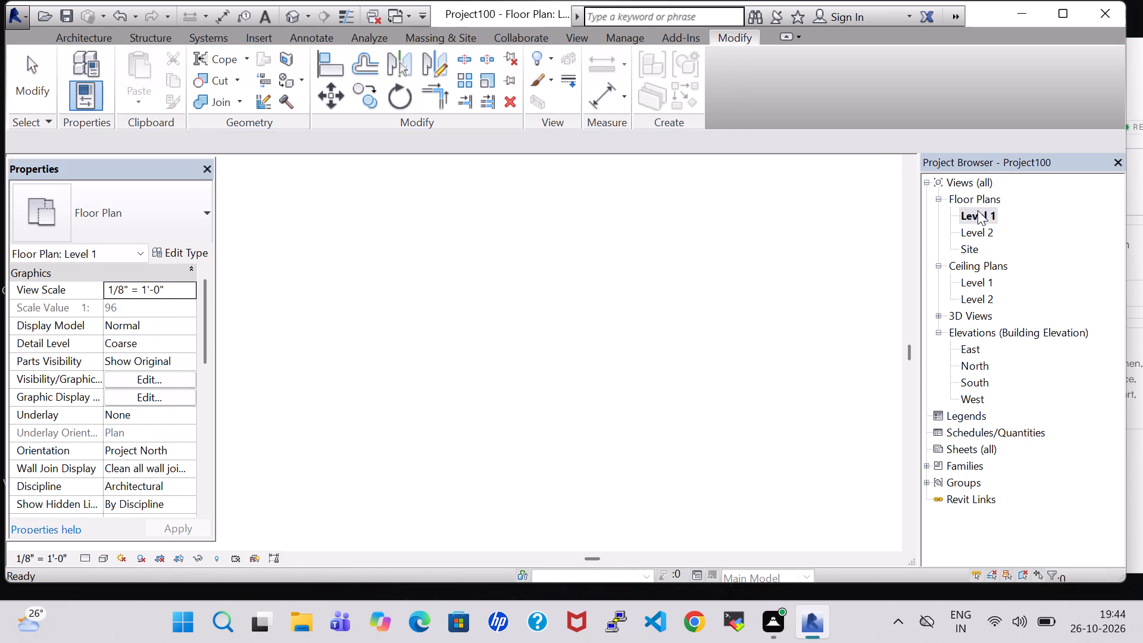
scroll(610, 345, "down", 4)
middle_click(620, 364)
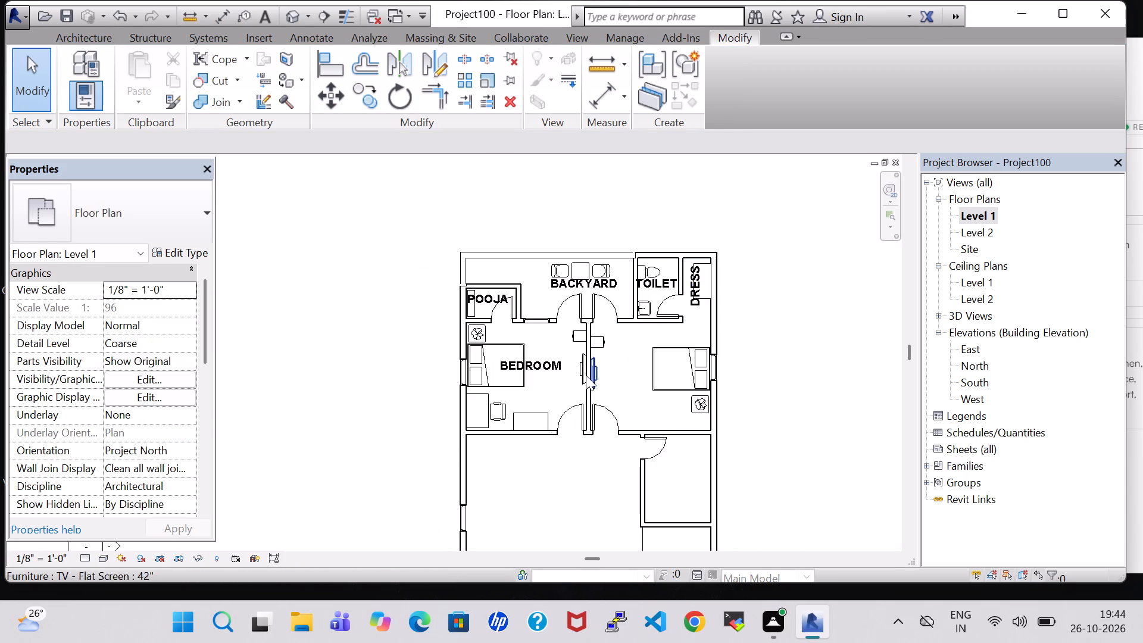
left_click(624, 383)
scroll(624, 383, "up", 6)
middle_click_drag(624, 374, 614, 374)
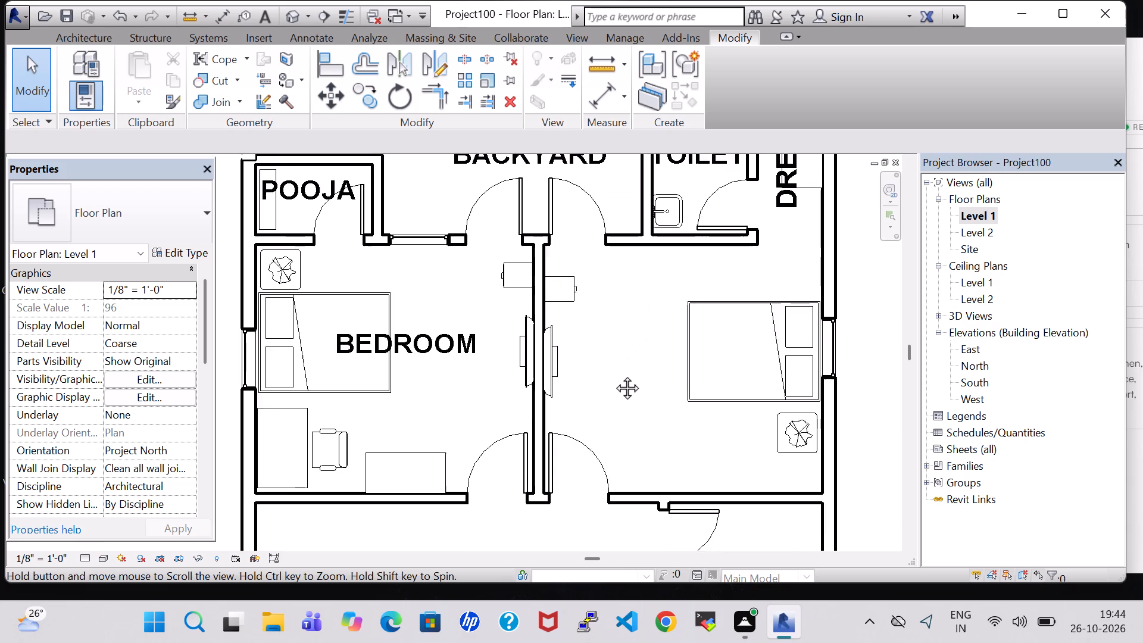
middle_click_drag(614, 374, 523, 413)
scroll(529, 414, "down", 2)
middle_click(529, 414)
middle_click(529, 414)
middle_click(517, 410)
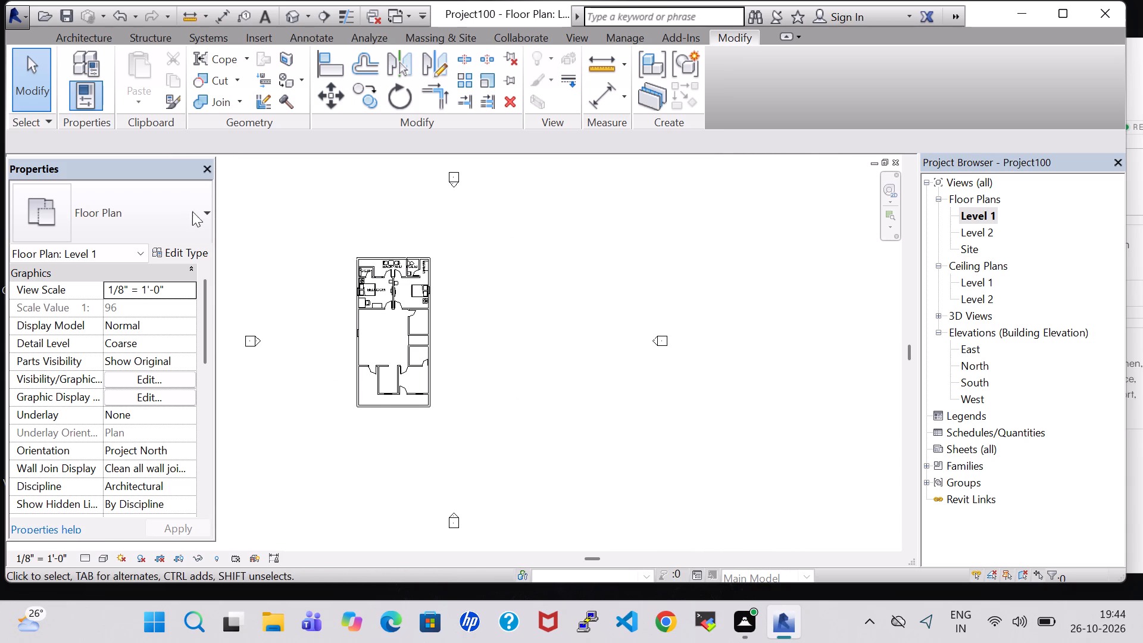
scroll(353, 345, "up", 7)
middle_click_drag(441, 314, 435, 477)
scroll(435, 477, "up", 5)
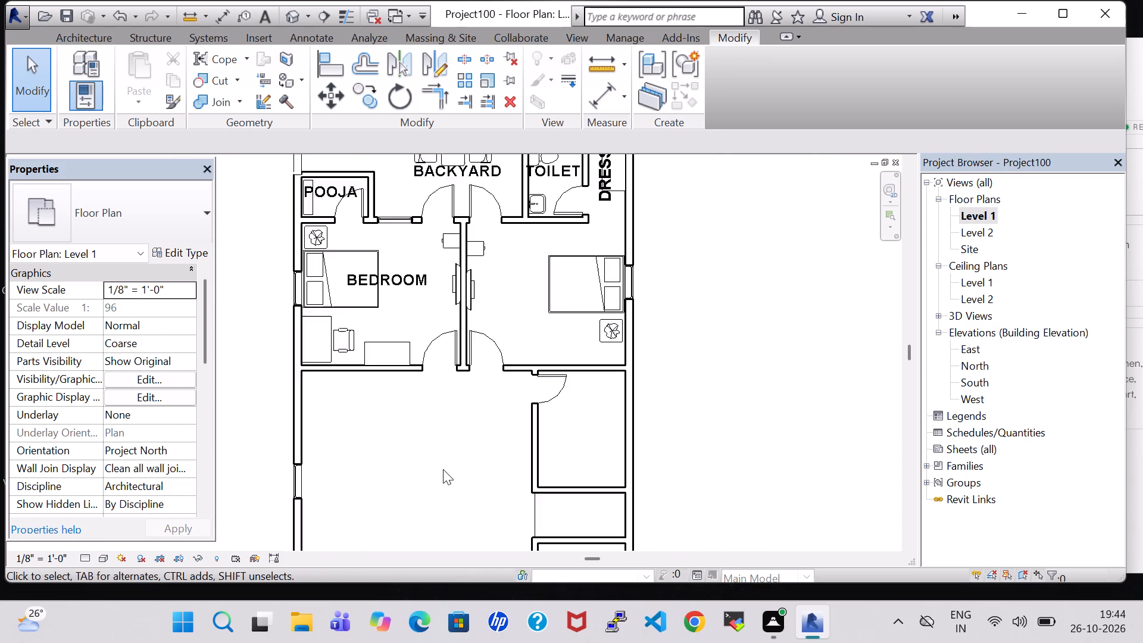
scroll(443, 469, "up", 3)
middle_click_drag(544, 189, 561, 395)
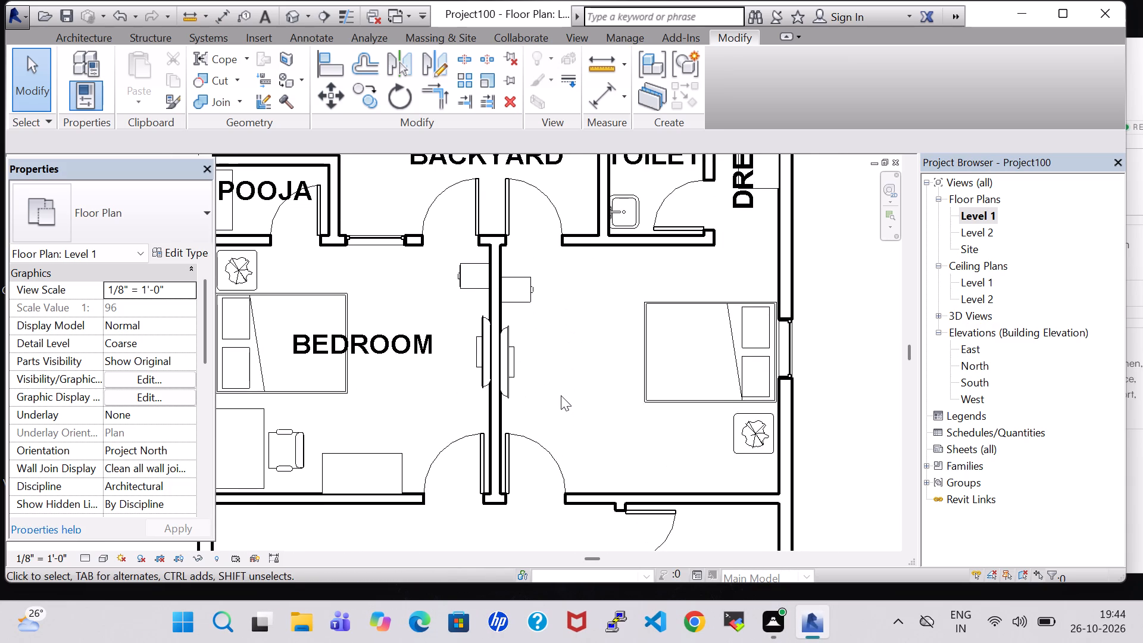
scroll(561, 395, "down", 3)
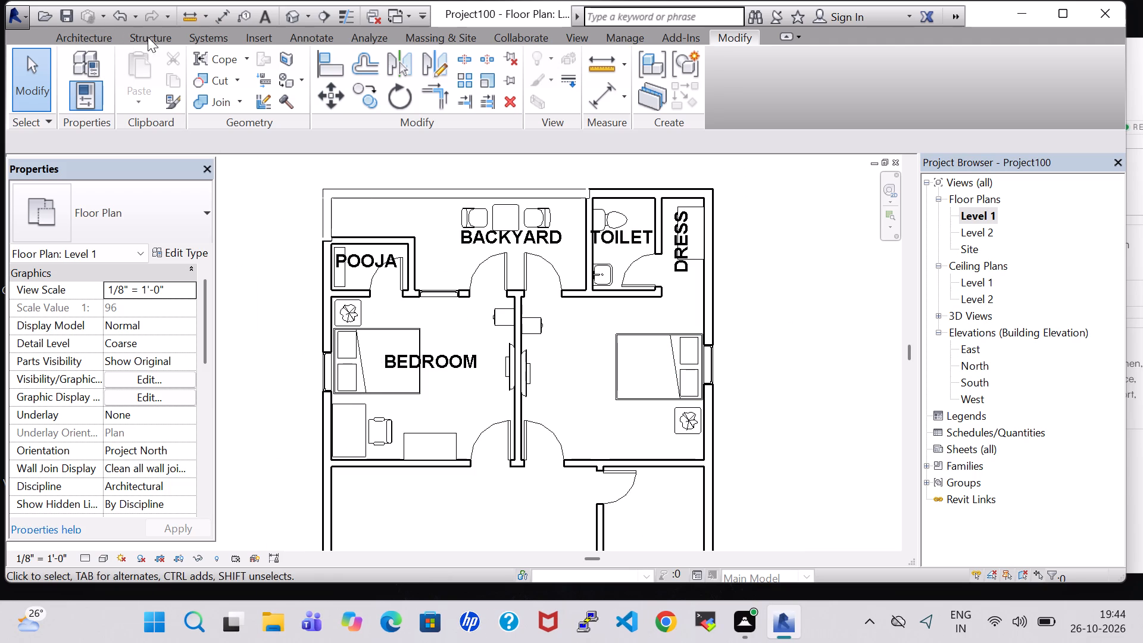
Place another 48" x 72" x 24" Dresser like the existing one in the unlabelled bedroom, against the door wall, about 3' - 7" from the window wall.
left_click(69, 41)
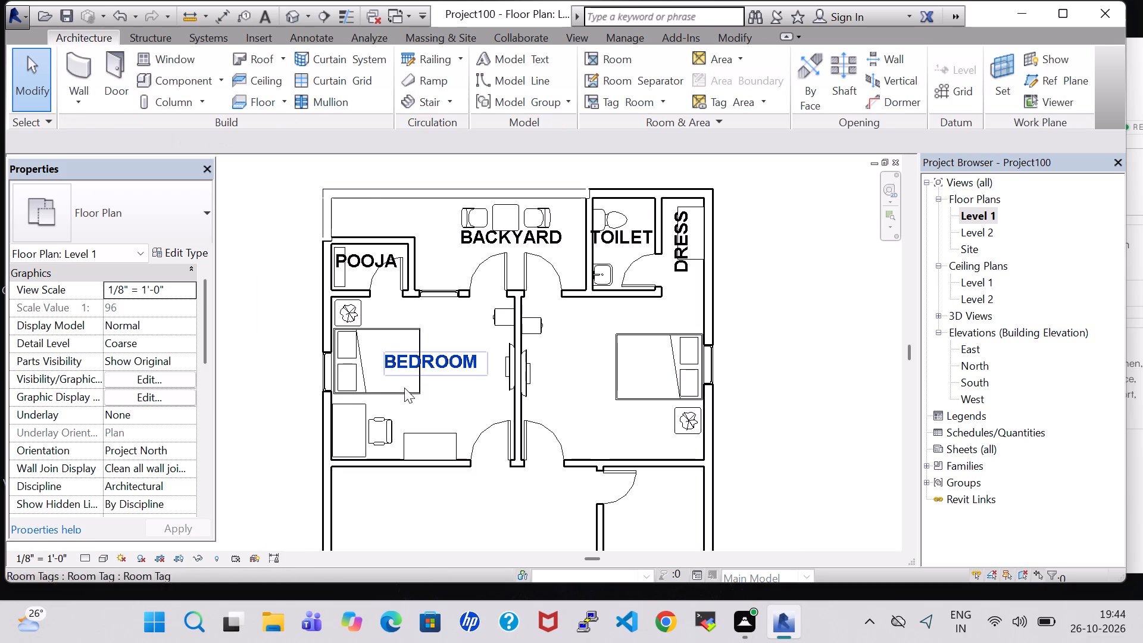
left_click(423, 431)
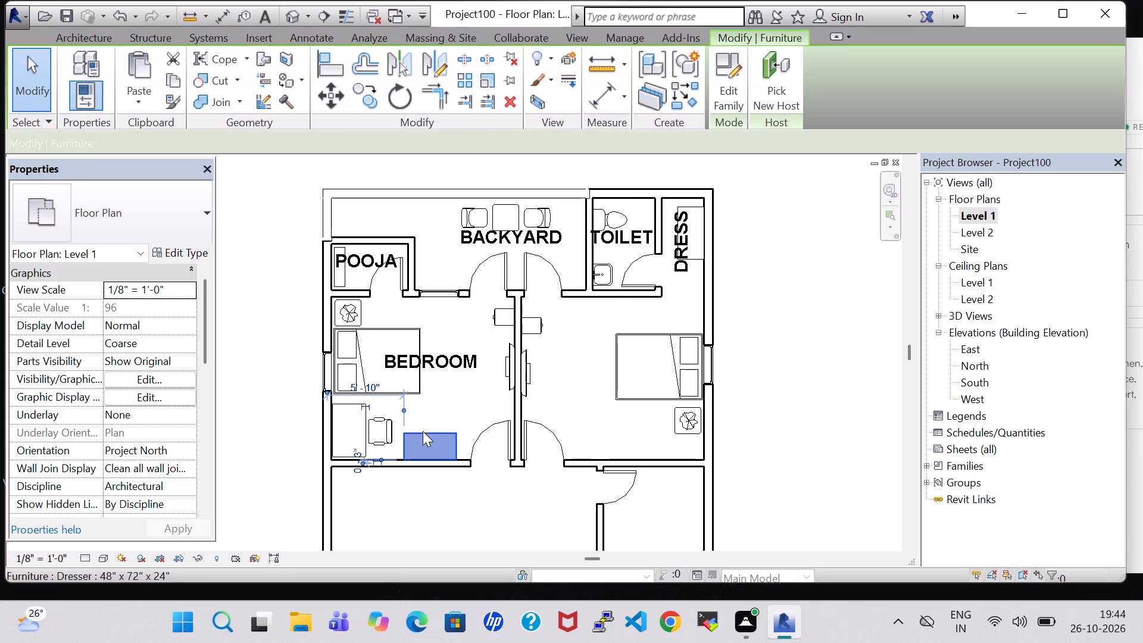
right_click(423, 431)
left_click(488, 156)
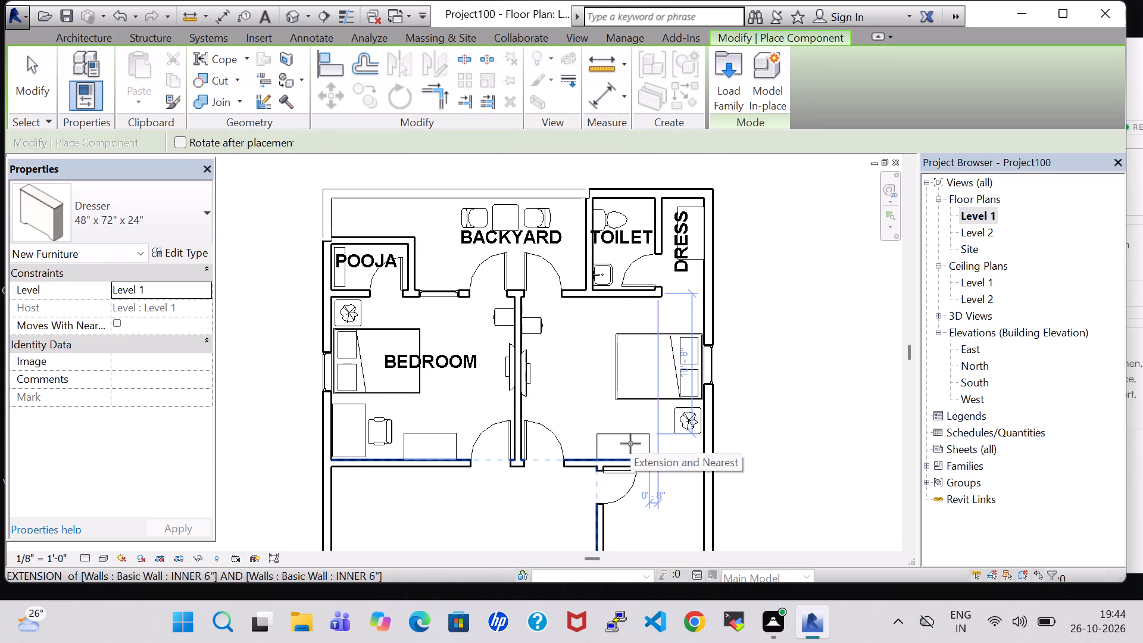
scroll(630, 444, "up", 2)
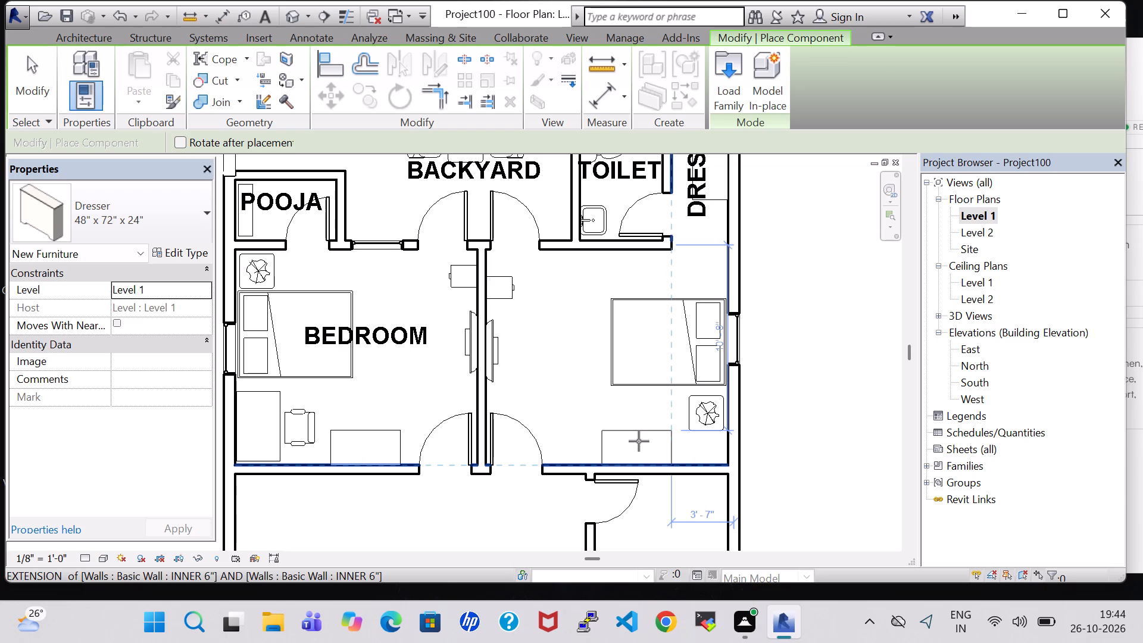
left_click(638, 441)
key("Escape")
key("Escape")
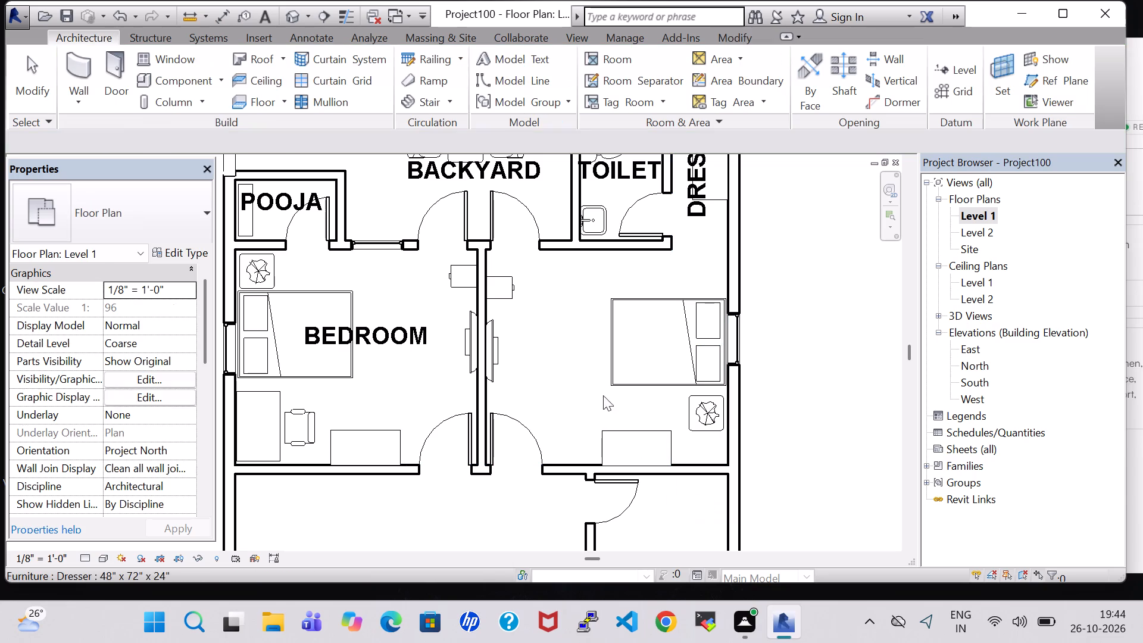
Rotate the new dresser in the 3D view so that its drawers face into the bedroom.
double_click(291, 5)
left_click(291, 9)
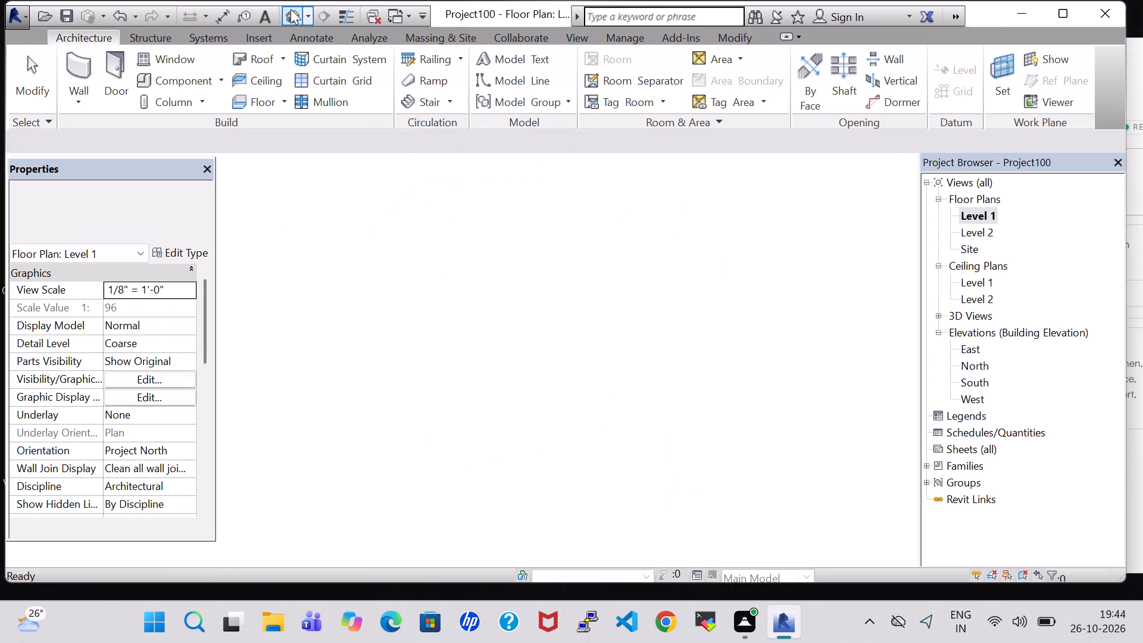
scroll(507, 368, "down", 3)
middle_click_drag(504, 320, 511, 397, "shift")
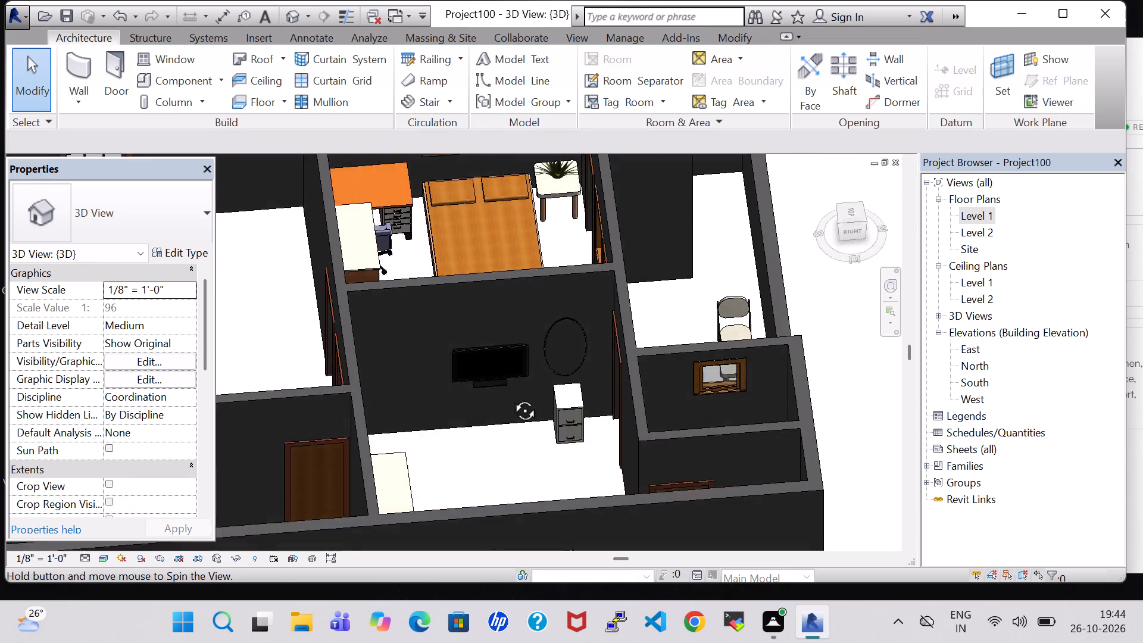
middle_click_drag(511, 397, 512, 454, "shift")
middle_click_drag(512, 454, 404, 454, "shift")
middle_click_drag(380, 454, 395, 309)
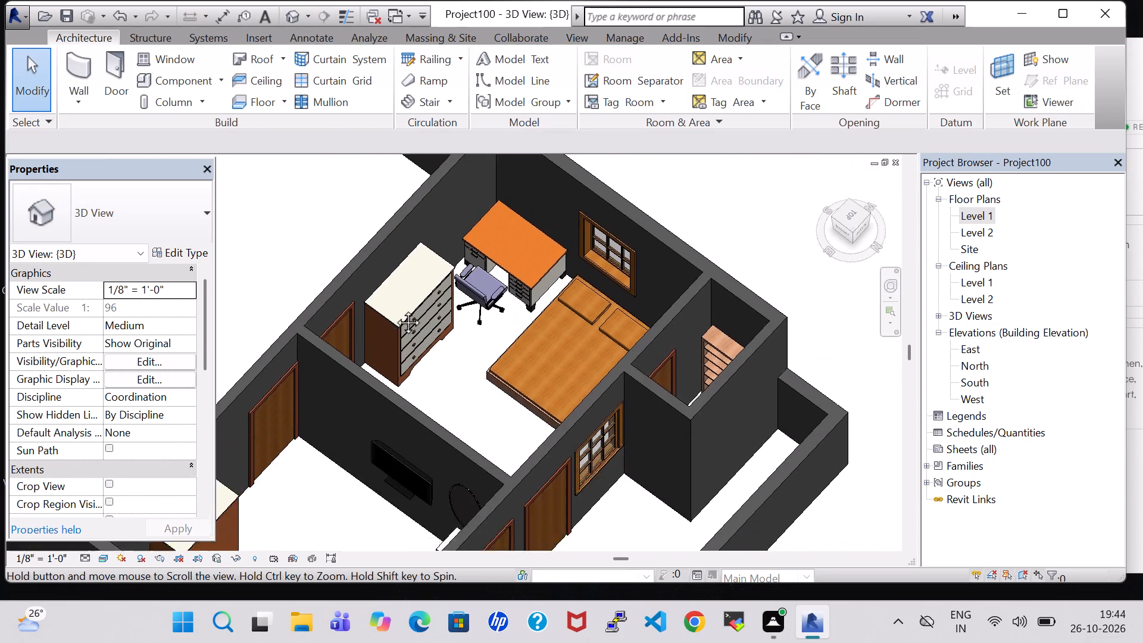
middle_click_drag(395, 309, 467, 186)
left_click(288, 385)
key("space")
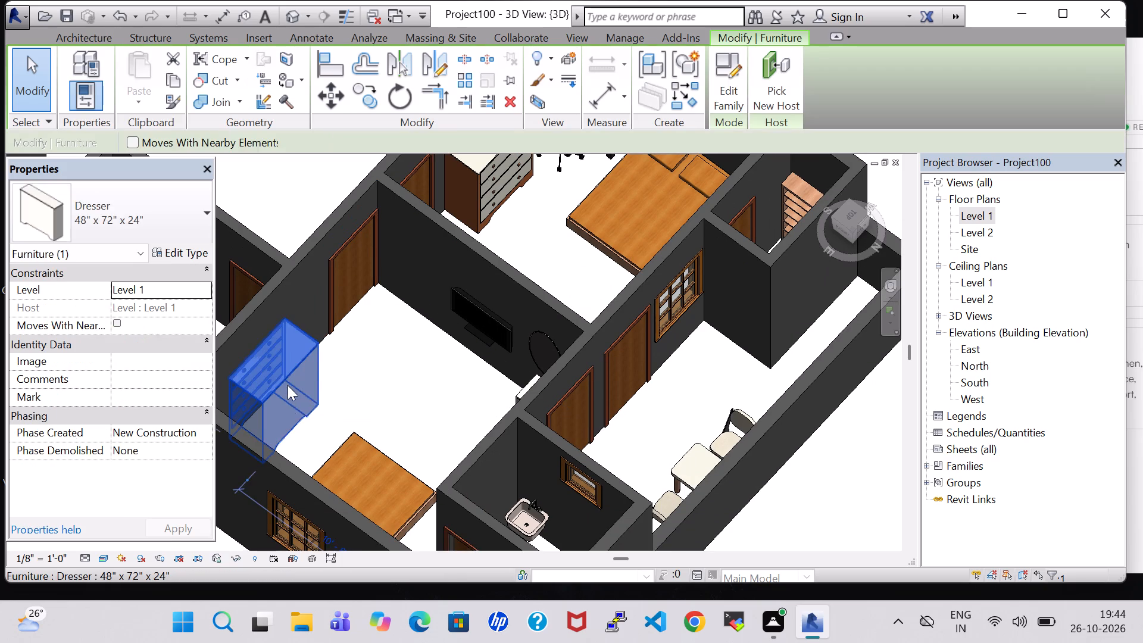
key("space")
left_click(392, 379)
Inspect the placement of the dressers and the other furniture in both bedrooms in 3D.
middle_click_drag(390, 379, 343, 357)
middle_click_drag(247, 361, 399, 368)
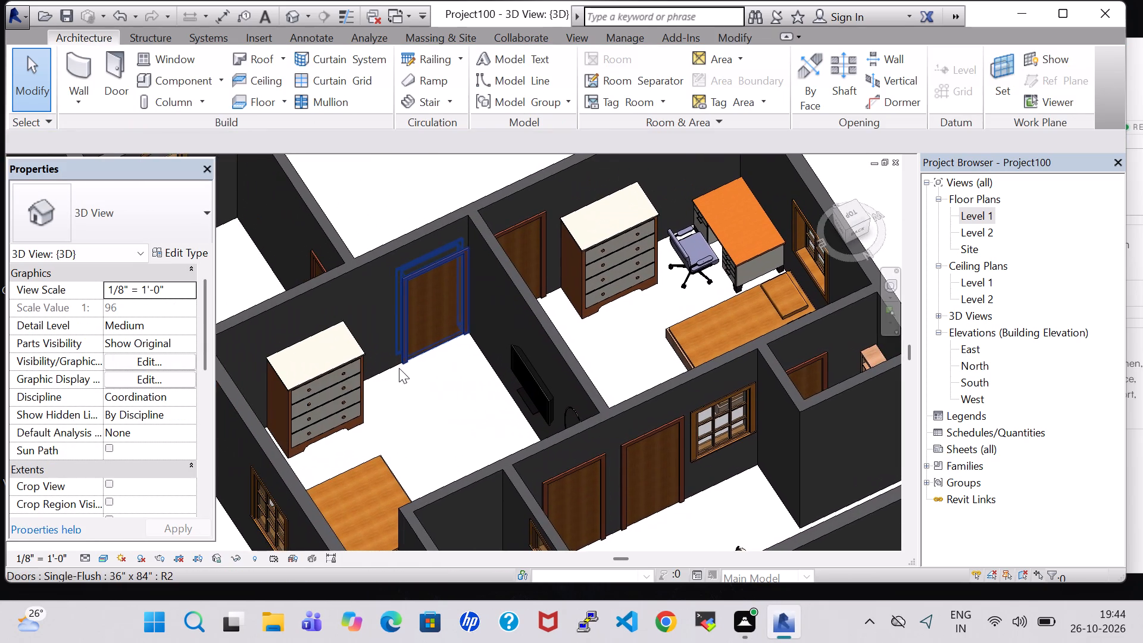
middle_click_drag(399, 372, 410, 394, "shift")
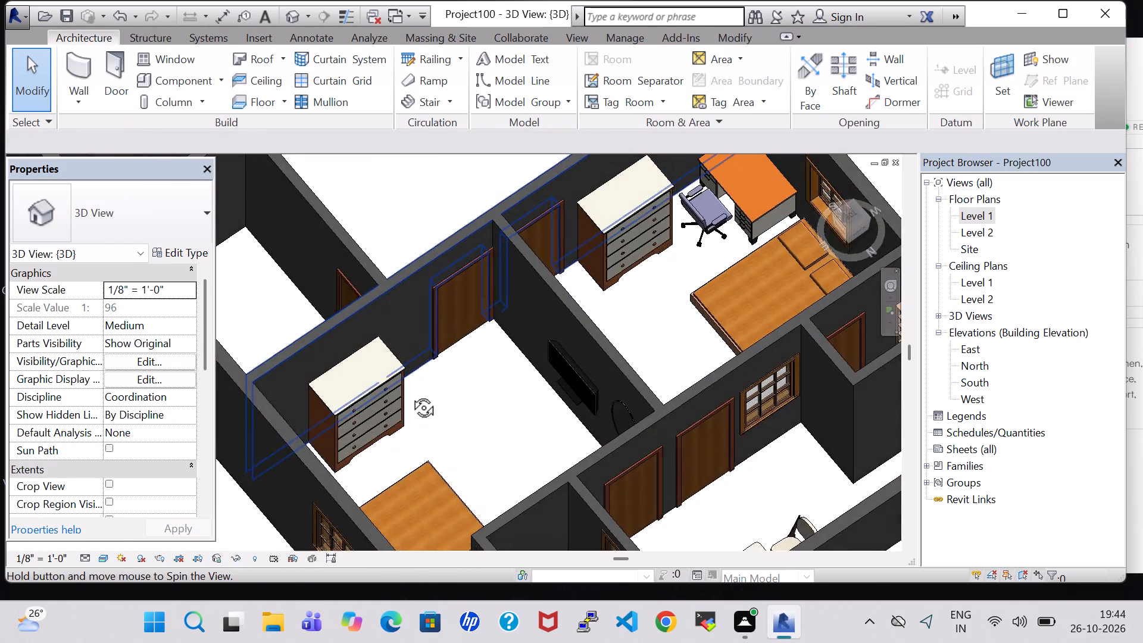
middle_click_drag(410, 394, 407, 394, "shift")
middle_click_drag(426, 370, 357, 414, "shift")
middle_click_drag(298, 420, 382, 413)
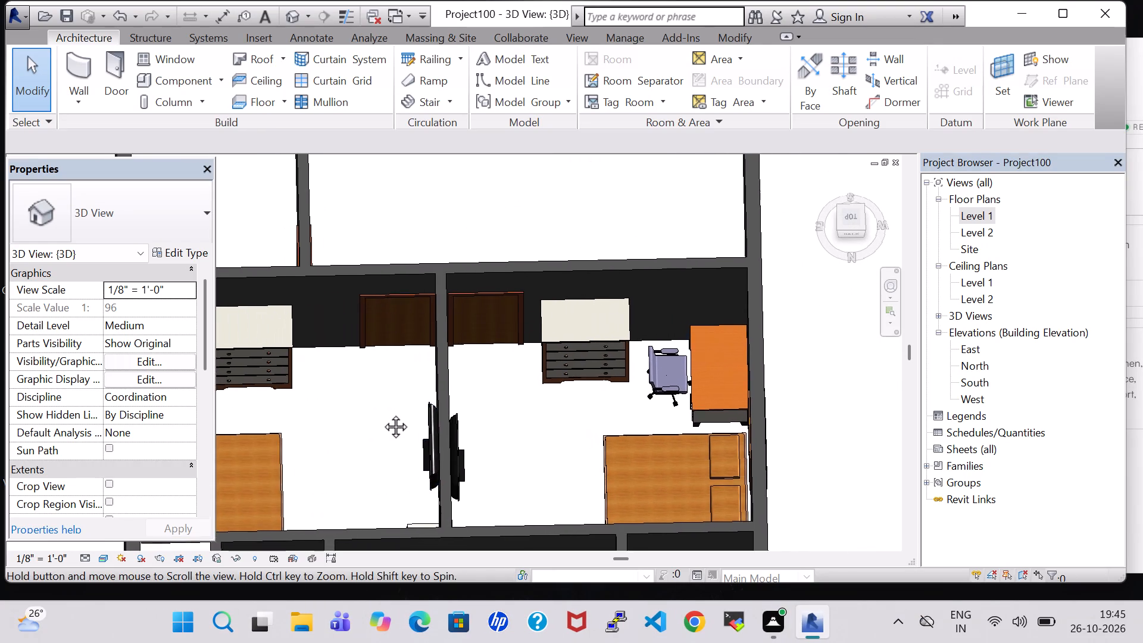
middle_click_drag(382, 413, 448, 413)
Return to the Level 1 floor plan and review the furnished bedrooms.
double_click(989, 214)
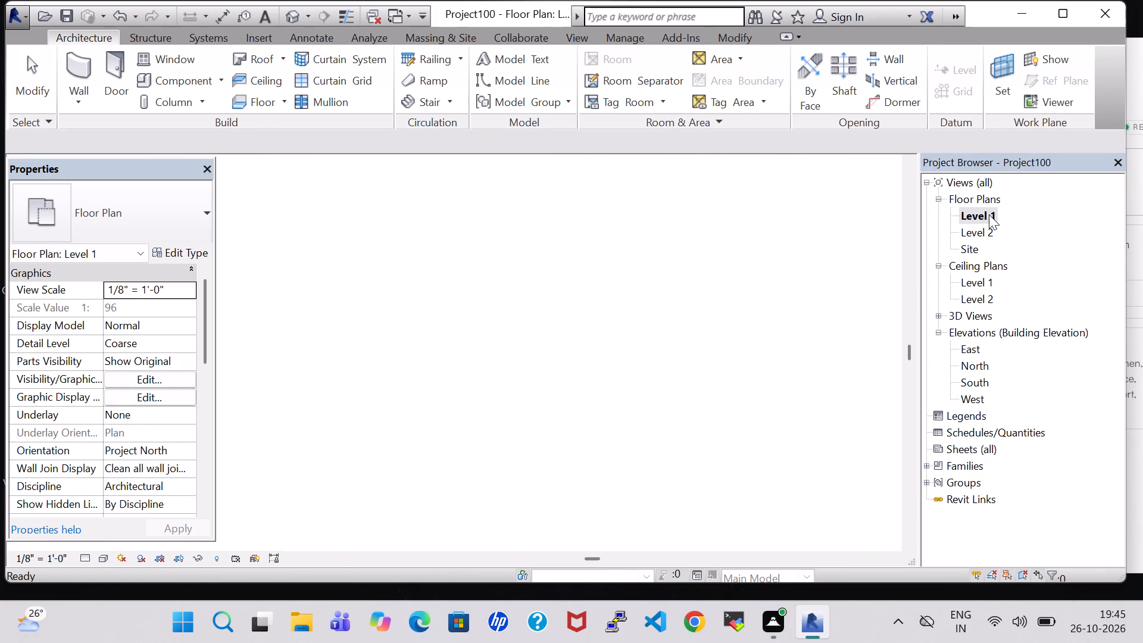
scroll(720, 273, "down", 5)
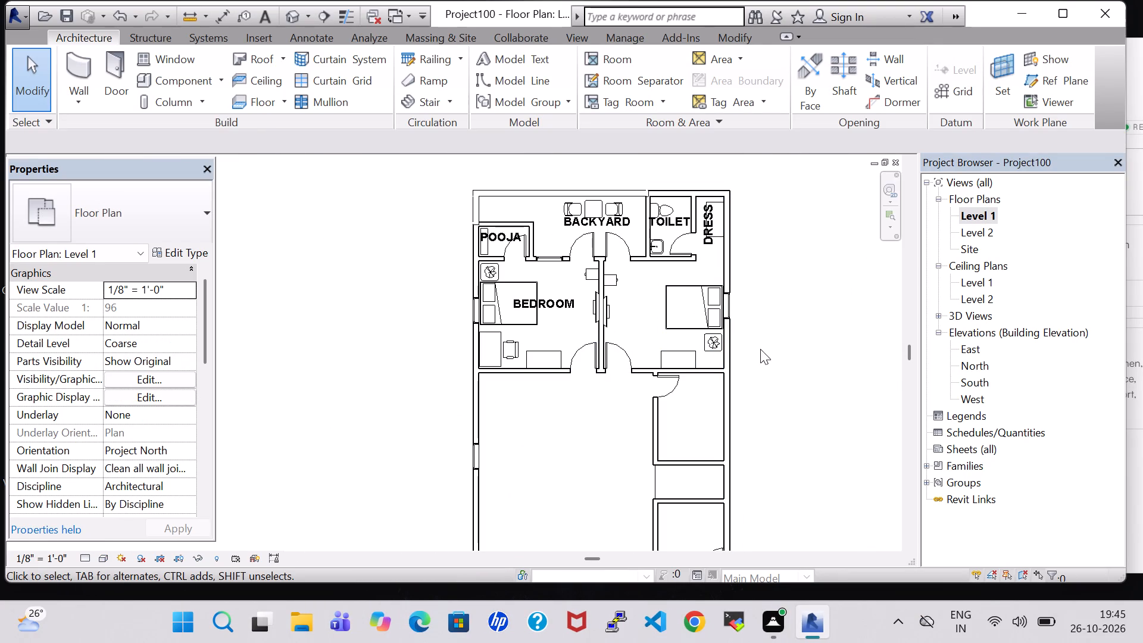
double_click(758, 324)
scroll(758, 324, "up", 5)
middle_click_drag(754, 317, 758, 373)
scroll(626, 314, "down", 2)
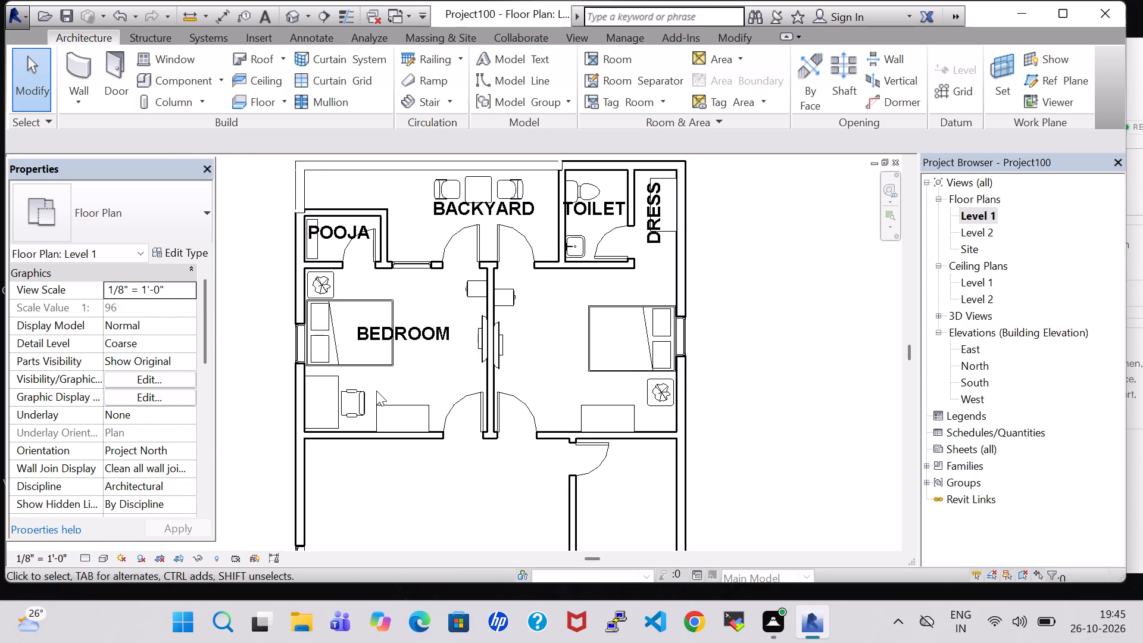
Load the Table-Coffee family from the US Imperial library's Furniture Tables folder without placing an instance.
double_click(176, 83)
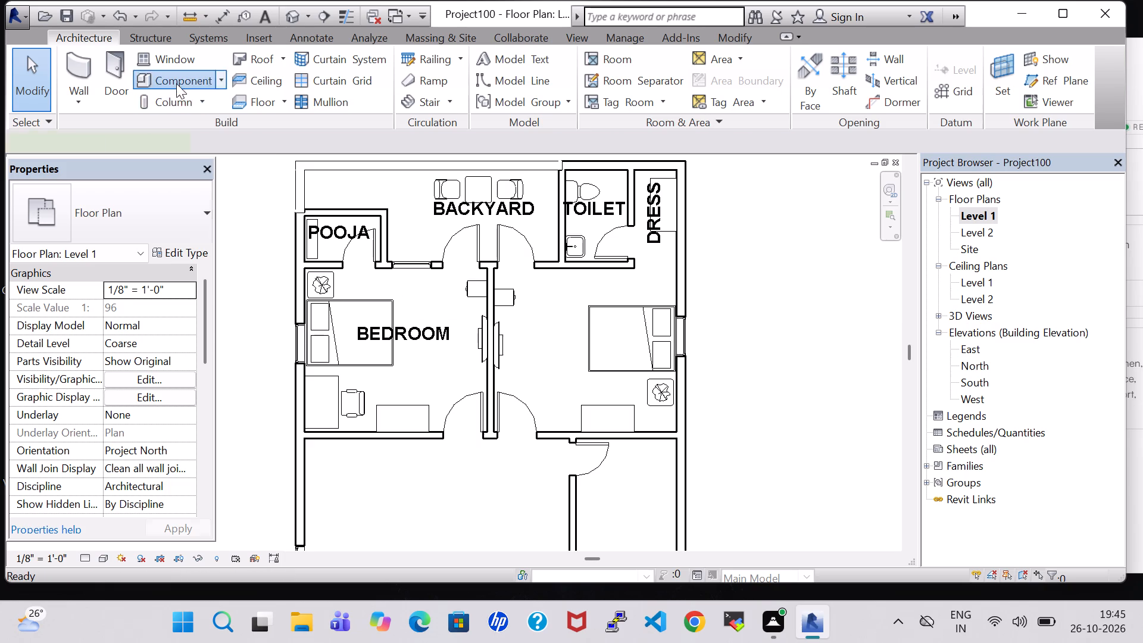
left_click(738, 82)
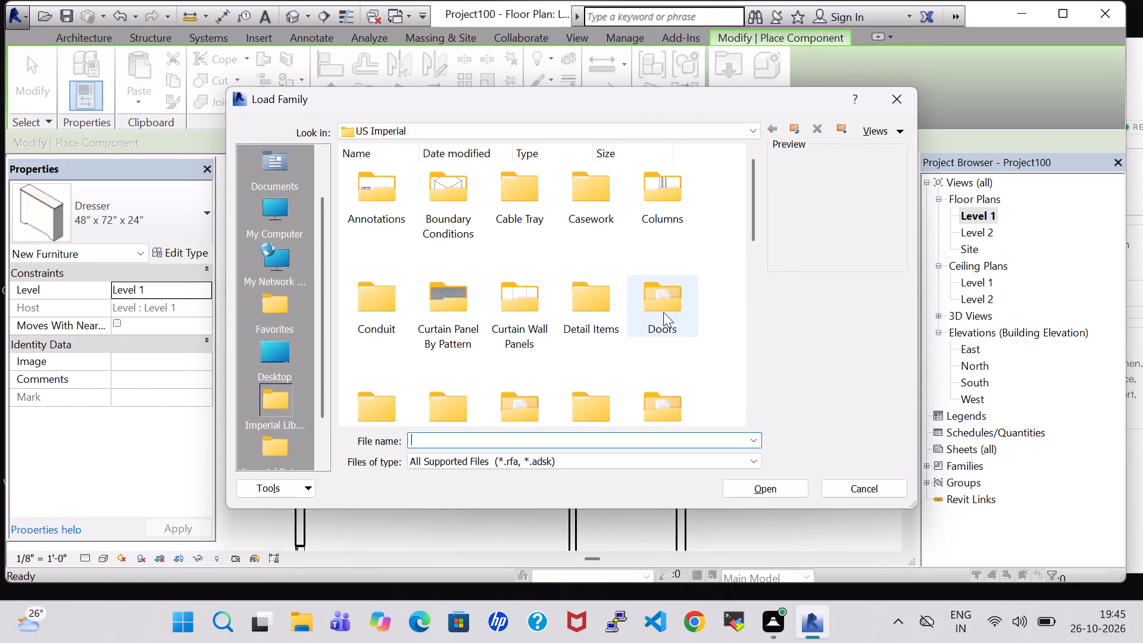
double_click(667, 395)
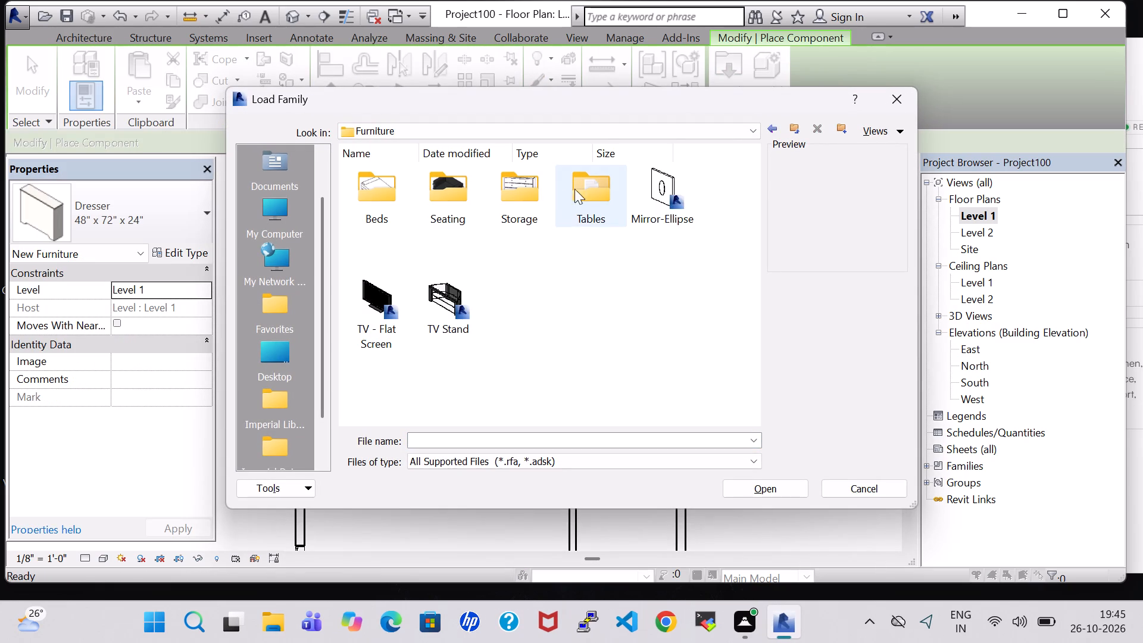
double_click(591, 193)
left_click(445, 191)
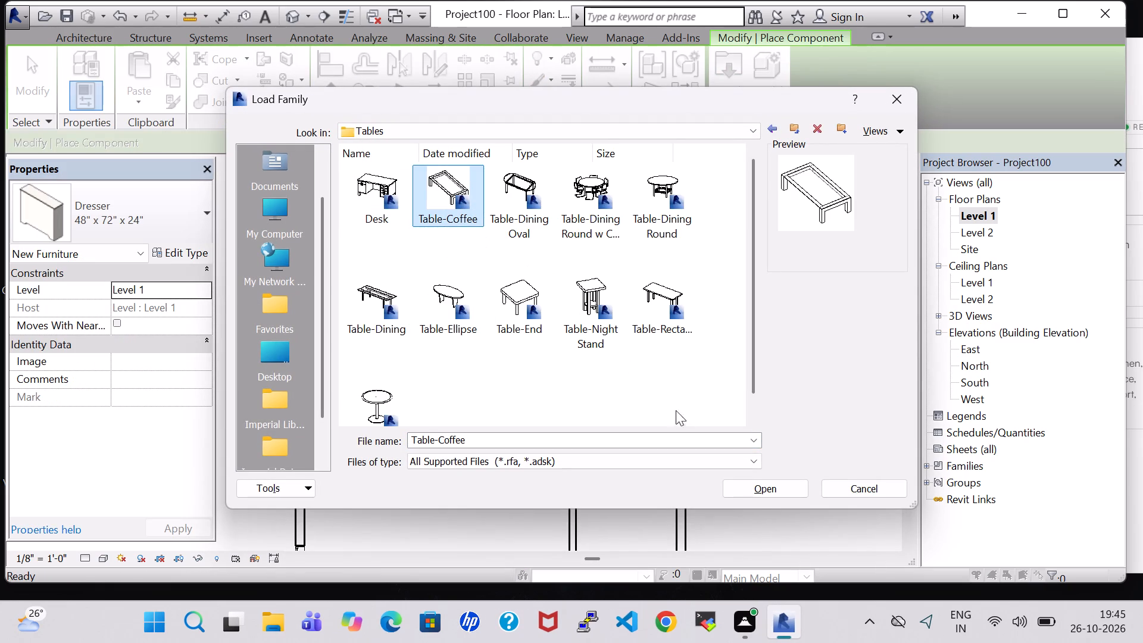
left_click(764, 491)
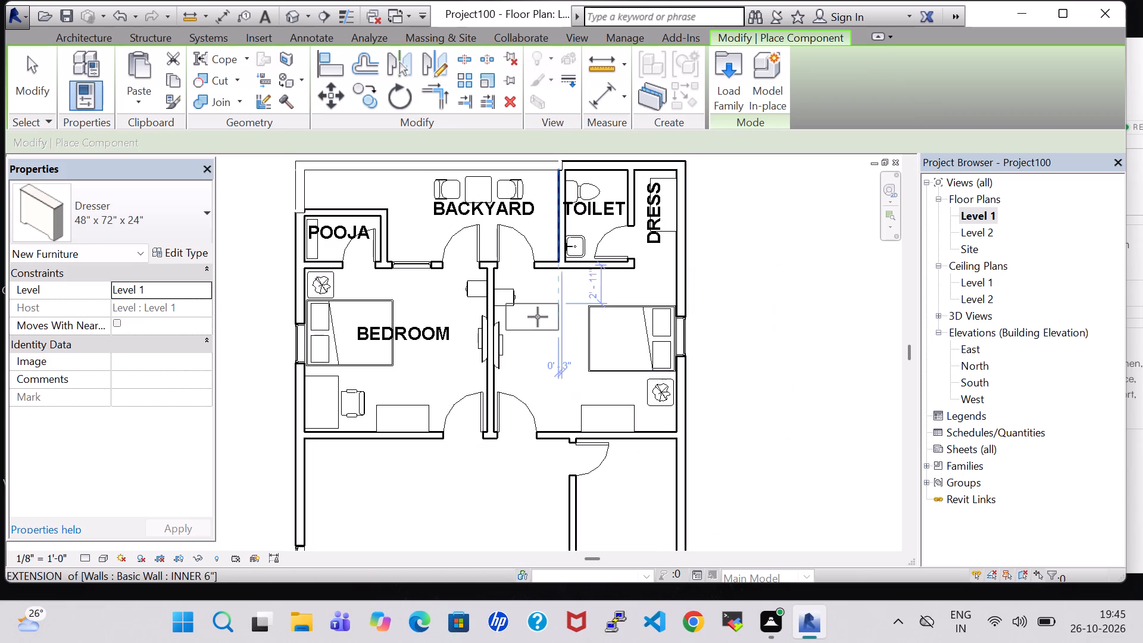
key("Escape")
key("Escape")
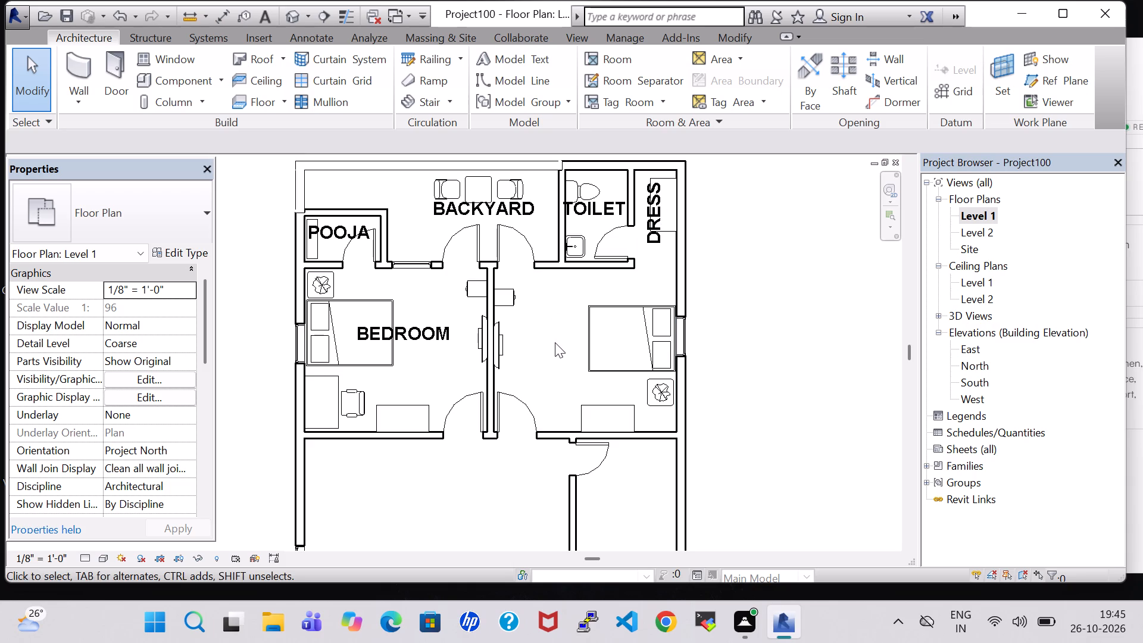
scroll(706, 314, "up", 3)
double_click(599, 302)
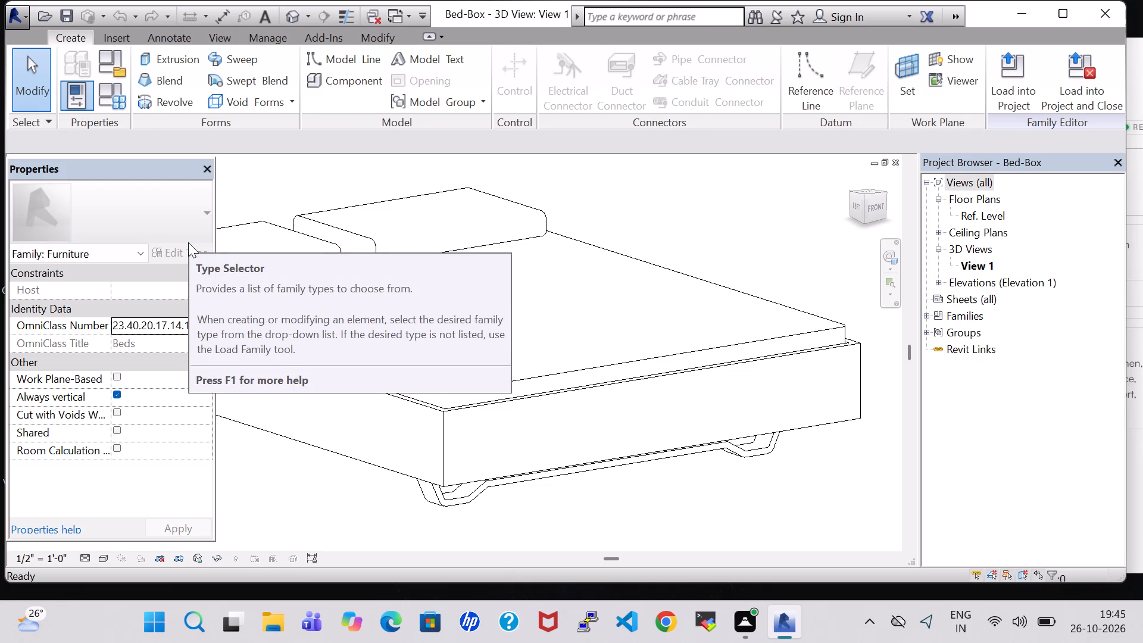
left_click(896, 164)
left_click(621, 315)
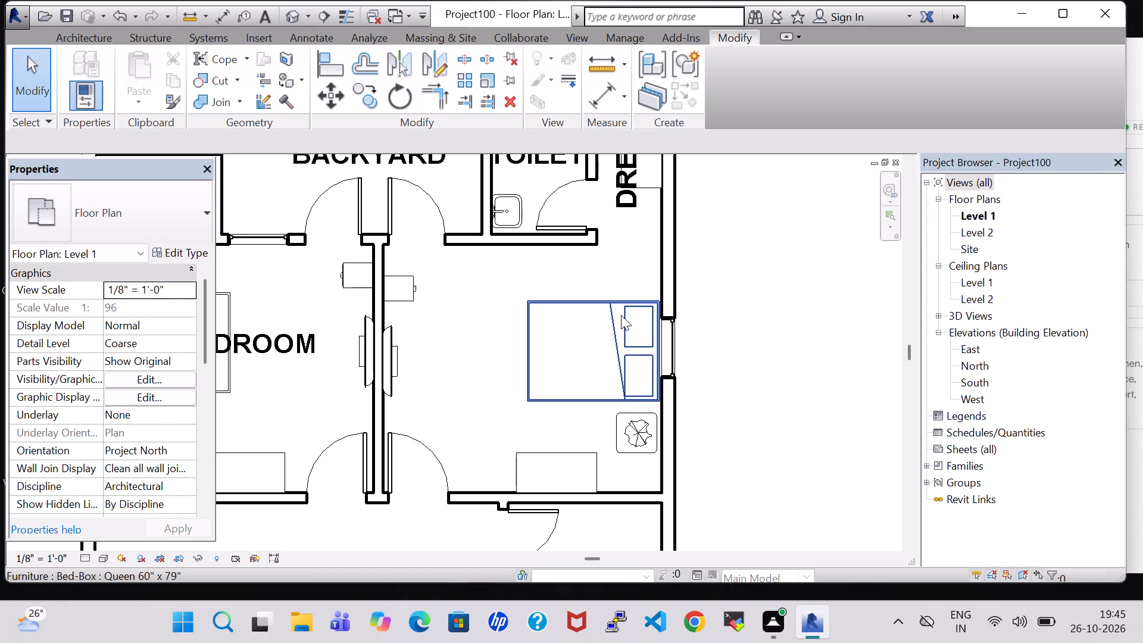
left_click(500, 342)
Nudge the queen bed in the unlabelled bedroom slightly away from the window wall.
scroll(500, 342, "down", 2)
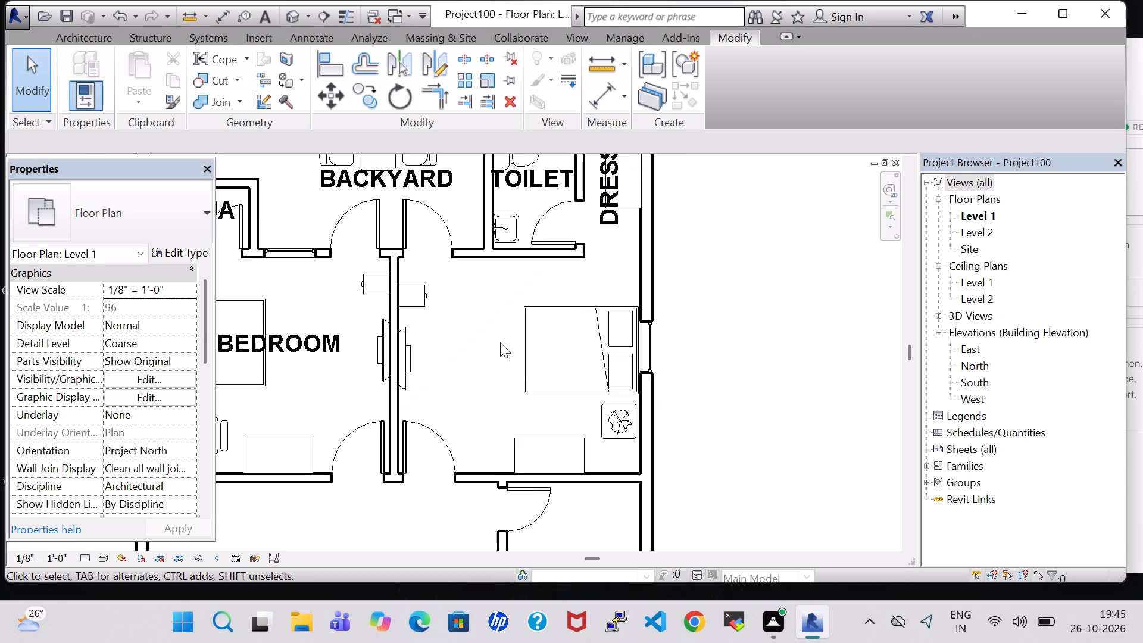
scroll(500, 342, "down", 1)
scroll(498, 341, "up", 5)
middle_click_drag(498, 341, 466, 350)
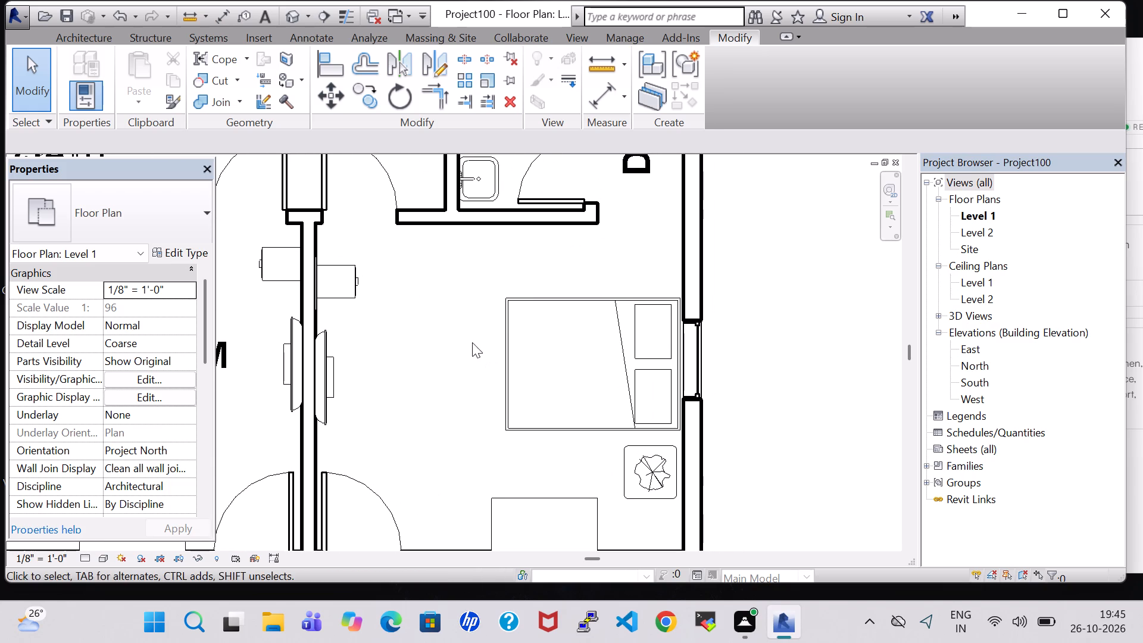
left_click(508, 314)
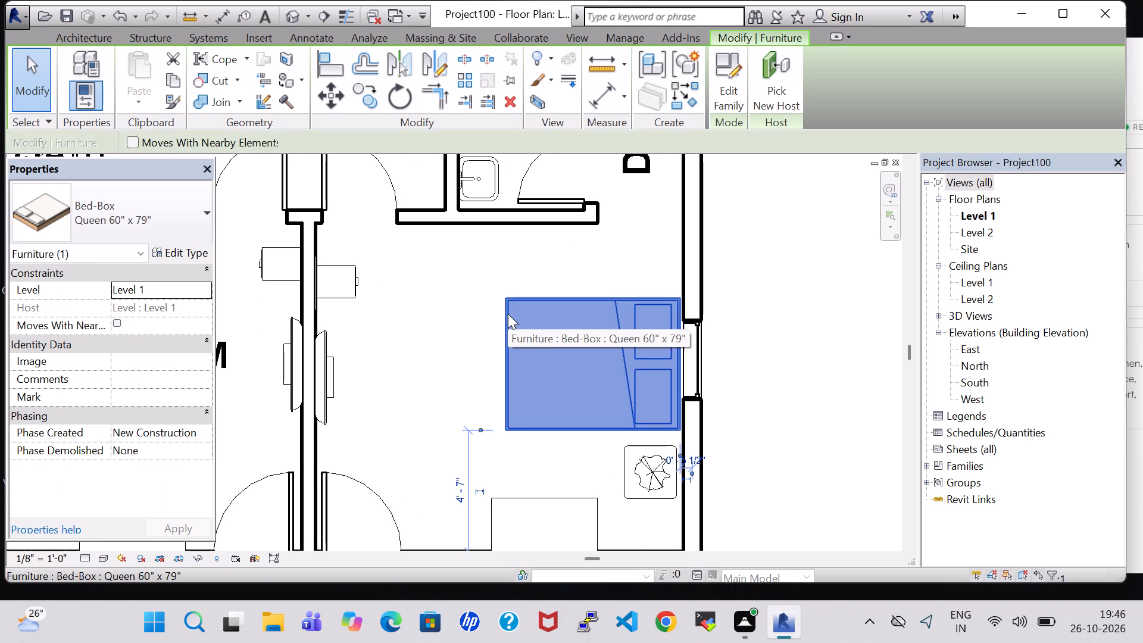
key("Left")
left_click(774, 326)
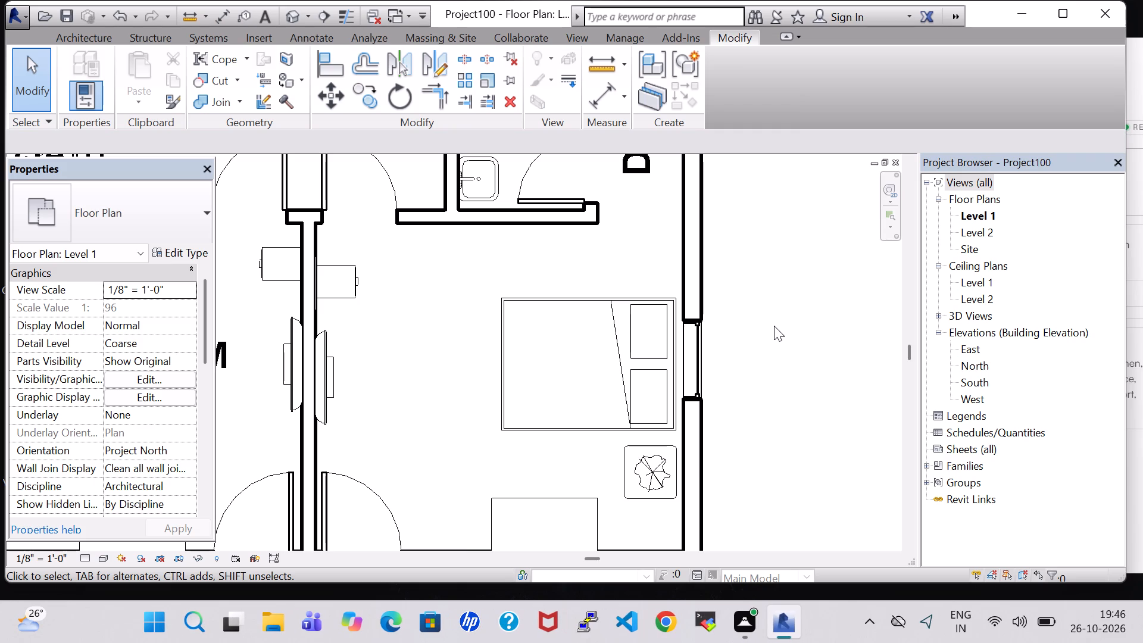
Inspect the bedroom furniture in 3D, including the wall with the TV, mirror and cabinet, and return to the Level 1 floor plan.
scroll(774, 326, "down", 3)
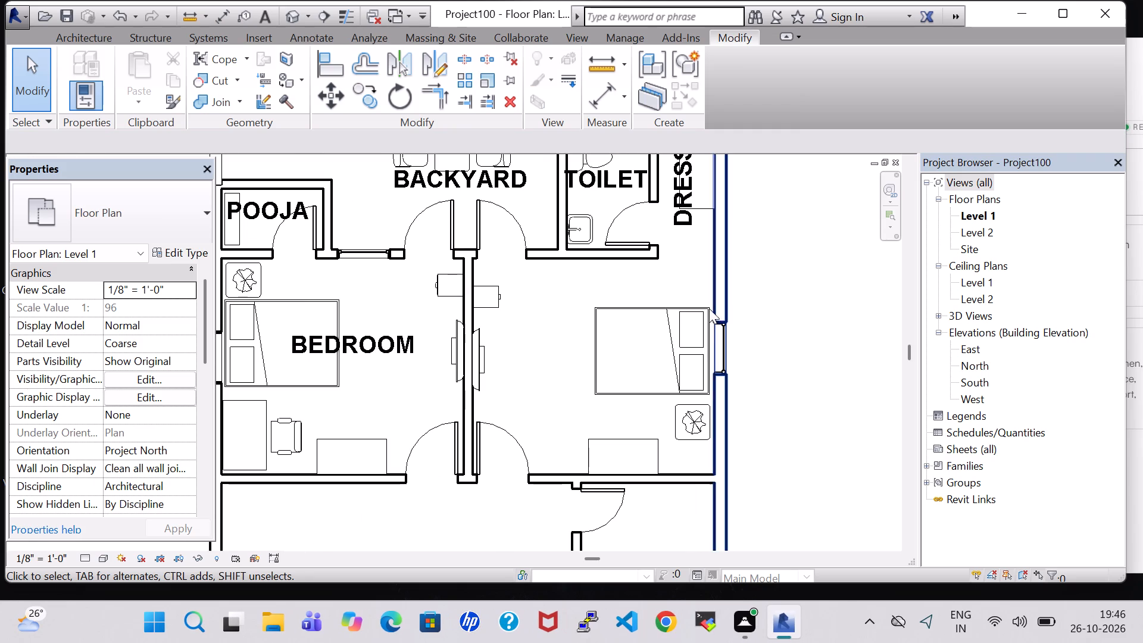
left_click(538, 320)
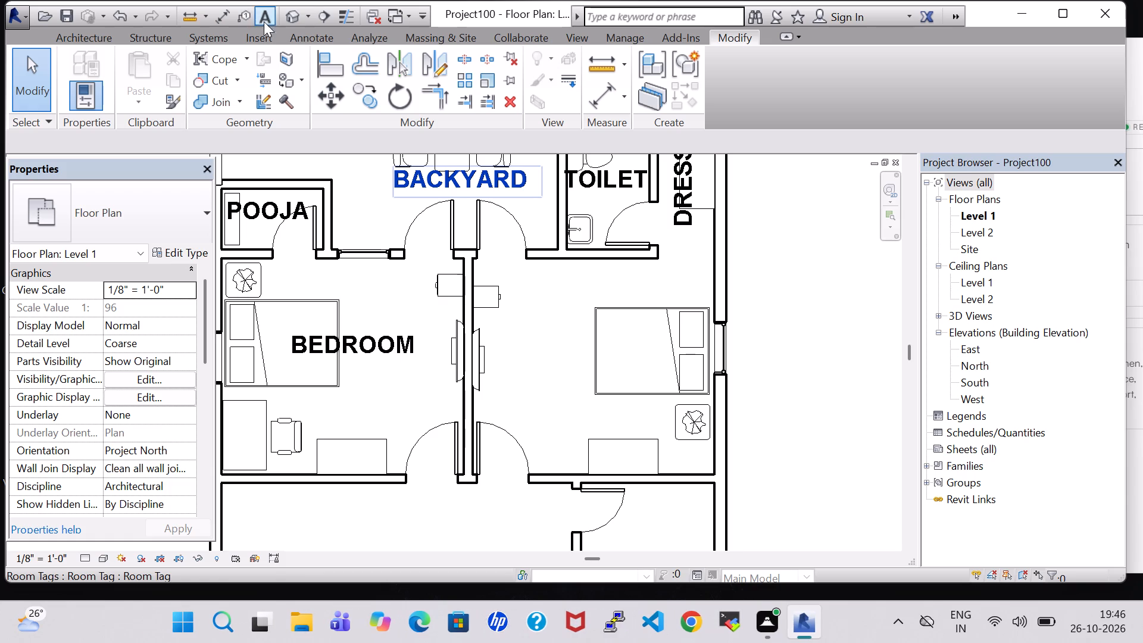
left_click(291, 12)
scroll(391, 248, "down", 3)
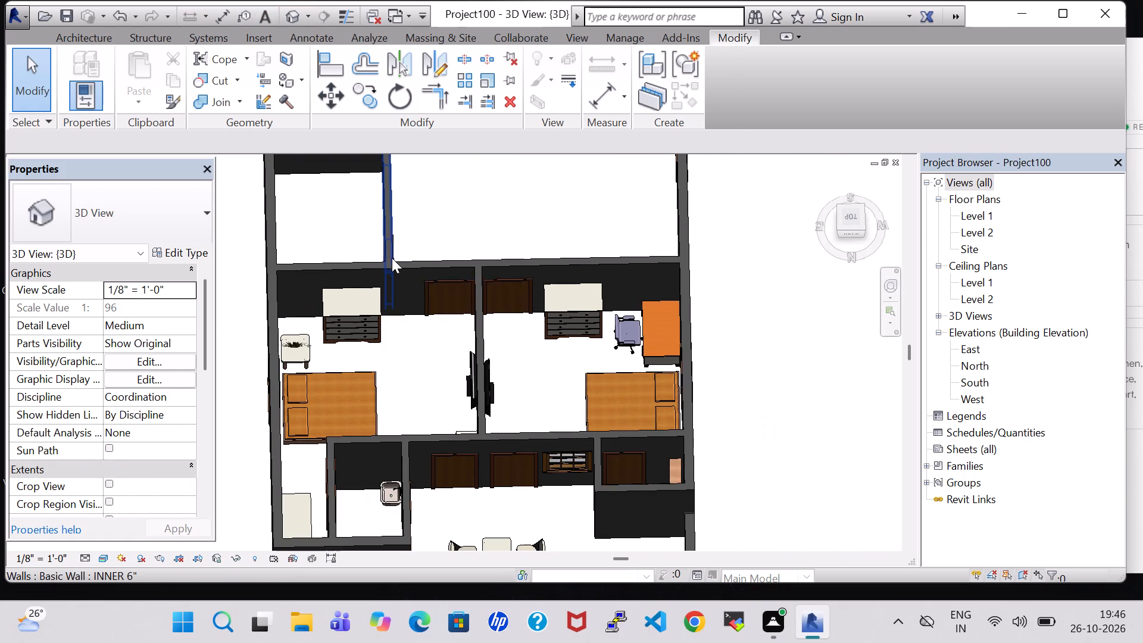
middle_click_drag(434, 356, 434, 308)
middle_click(434, 308, "shift")
middle_click_drag(411, 349, 461, 364, "shift")
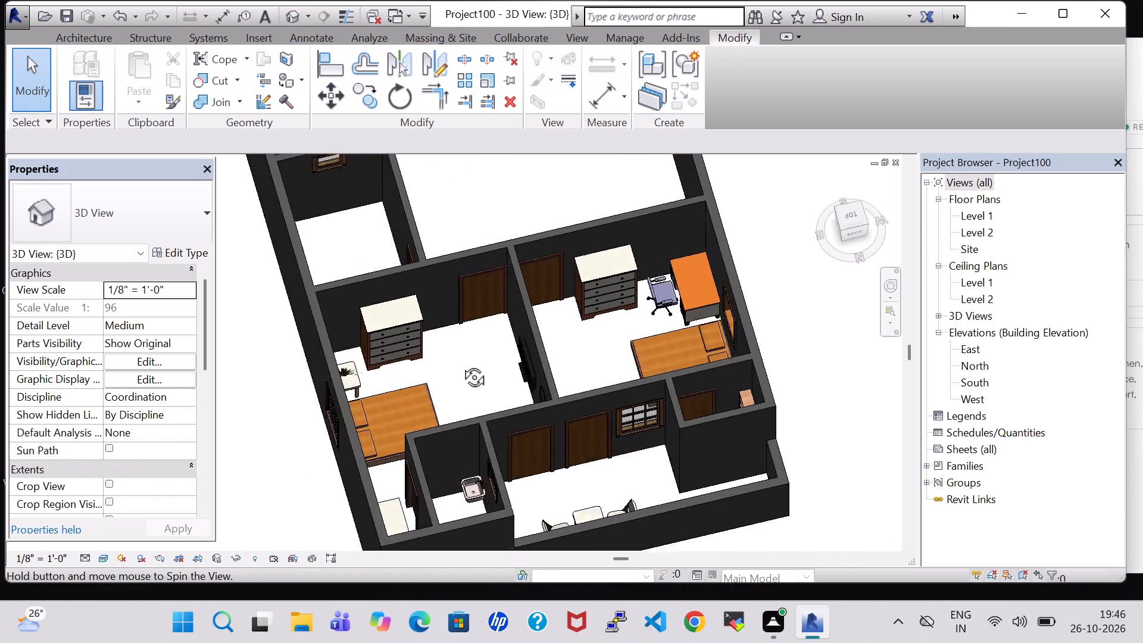
middle_click_drag(461, 364, 692, 344, "shift")
middle_click_drag(692, 344, 603, 241, "shift")
middle_click_drag(608, 241, 613, 242, "shift")
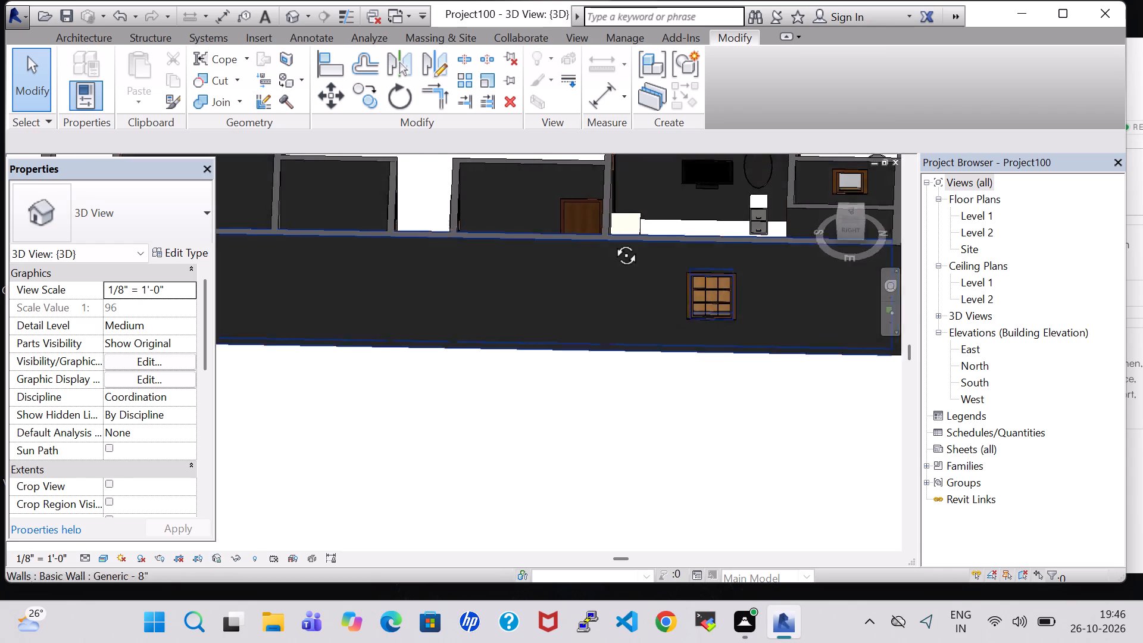
middle_click_drag(613, 242, 622, 304, "shift")
middle_click_drag(686, 210, 673, 367)
scroll(673, 372, "up", 2)
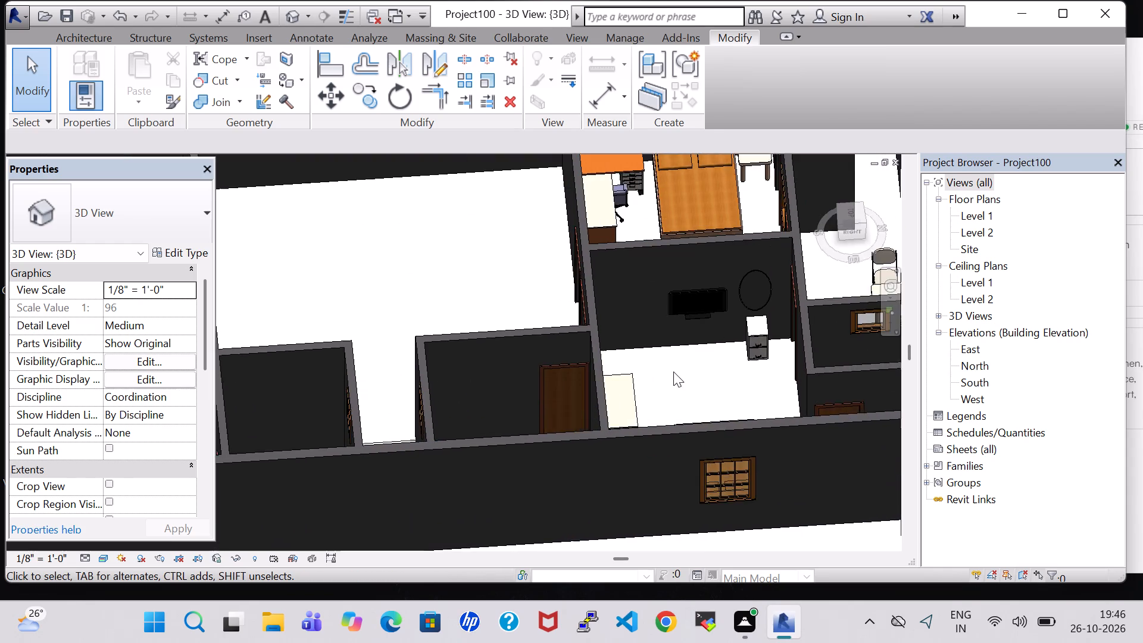
scroll(673, 372, "up", 2)
middle_click_drag(679, 372, 668, 296, "shift")
scroll(668, 293, "up", 4)
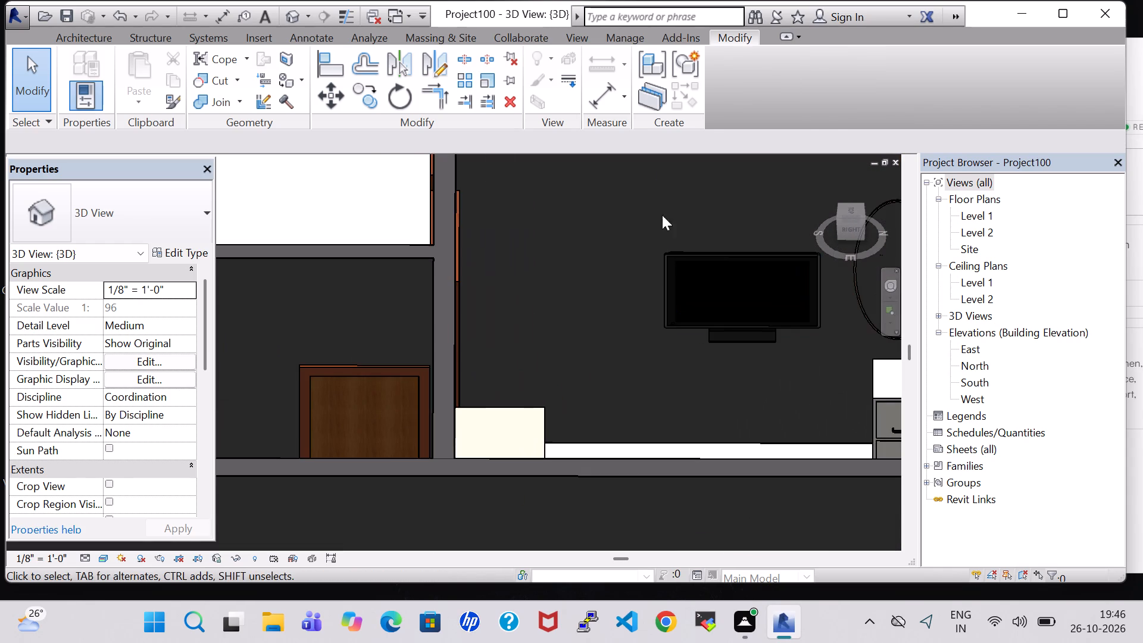
middle_click_drag(660, 183, 554, 189)
scroll(630, 195, "down", 1)
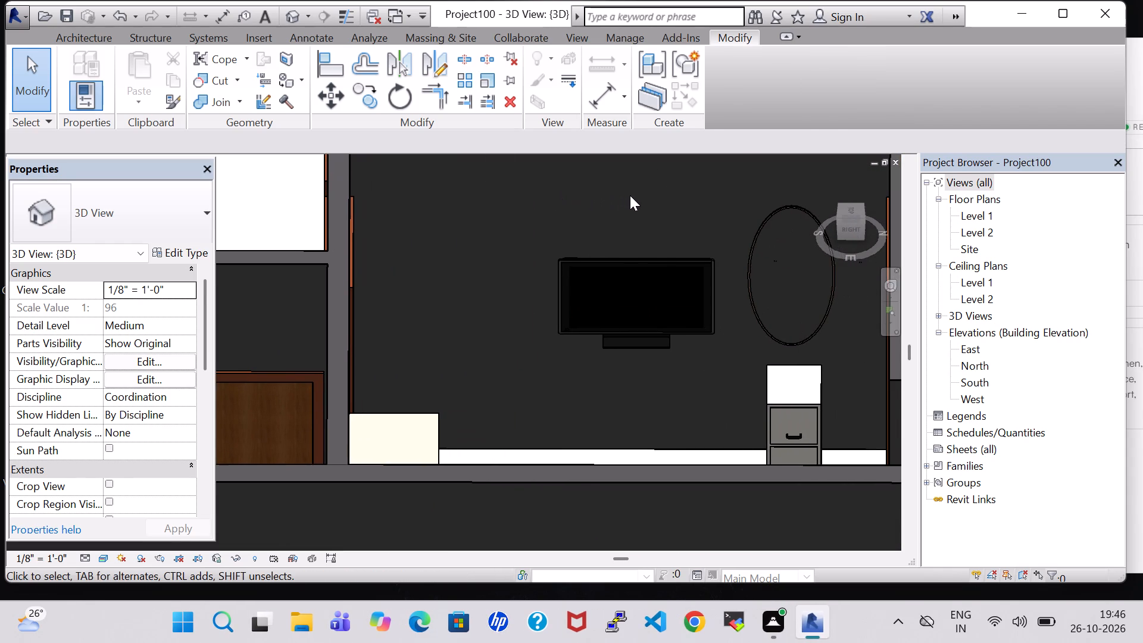
scroll(630, 195, "down", 1)
middle_click_drag(679, 332, 676, 316, "shift")
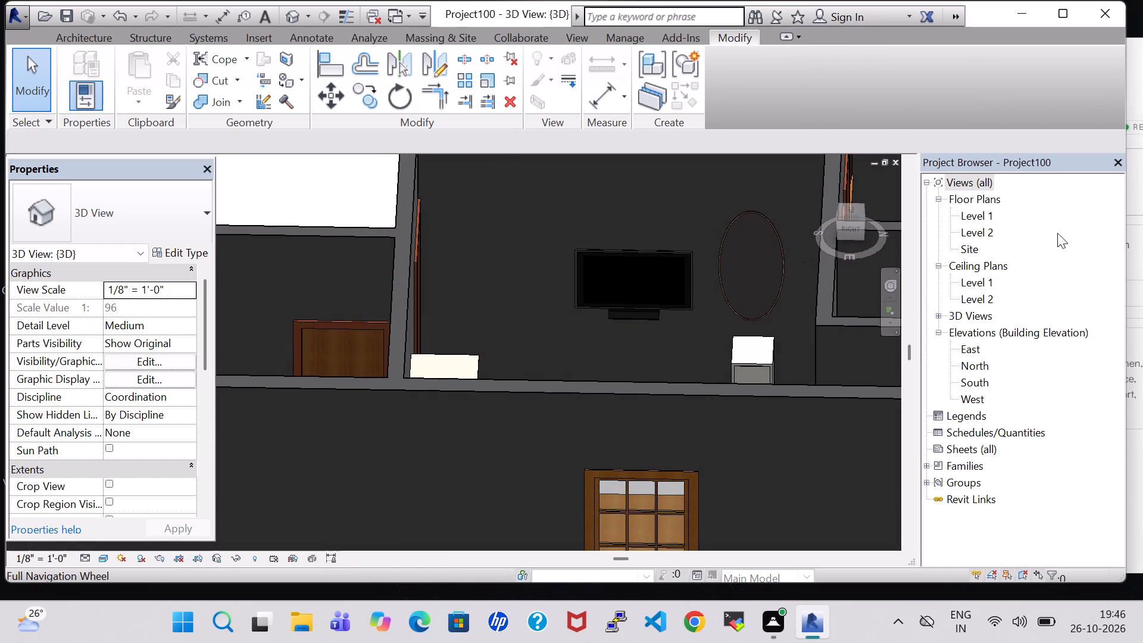
double_click(986, 219)
scroll(815, 266, "down", 3)
middle_click_drag(815, 267, 726, 294)
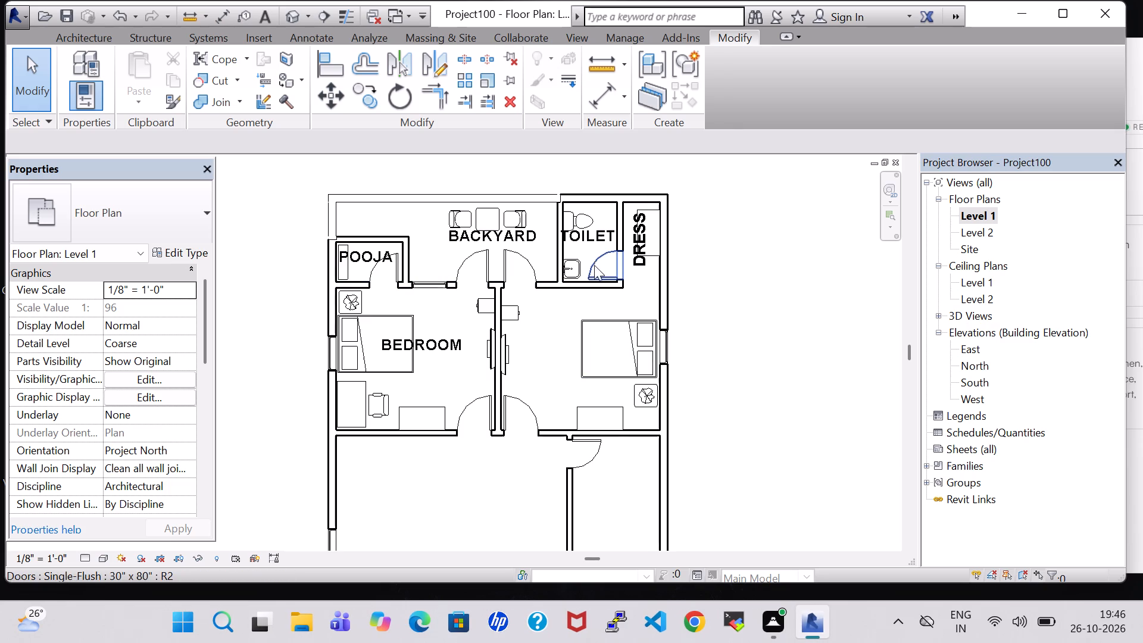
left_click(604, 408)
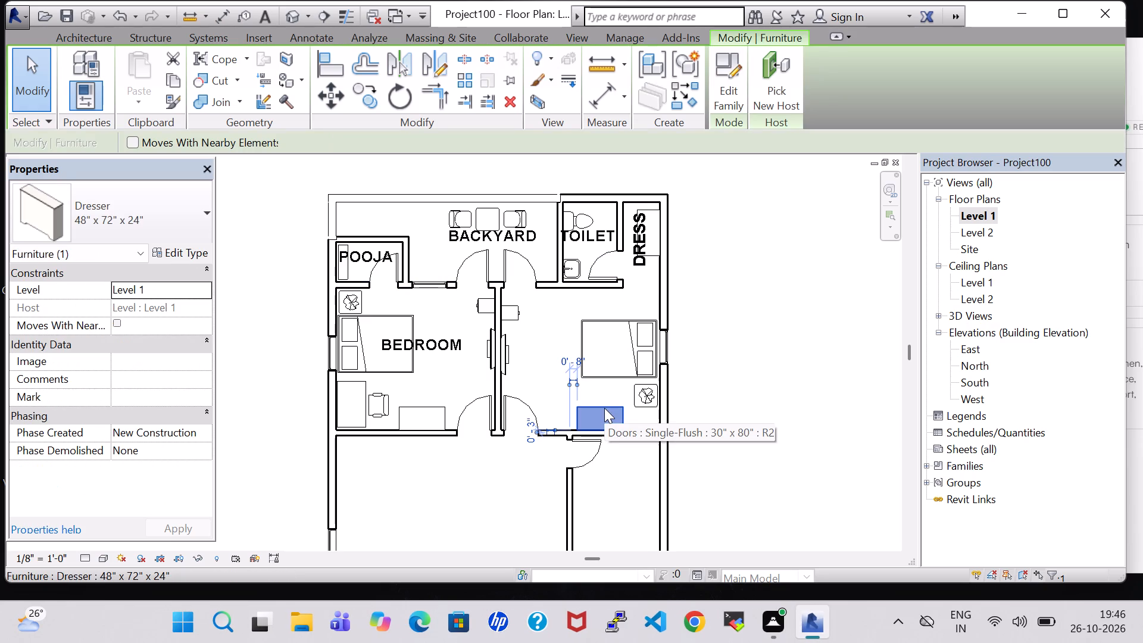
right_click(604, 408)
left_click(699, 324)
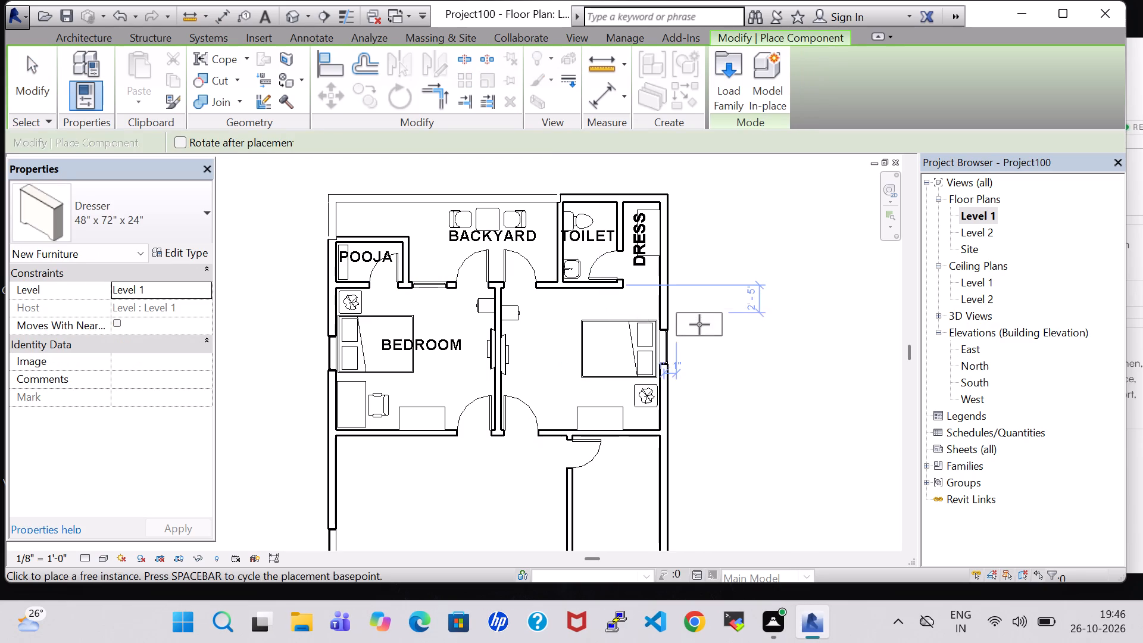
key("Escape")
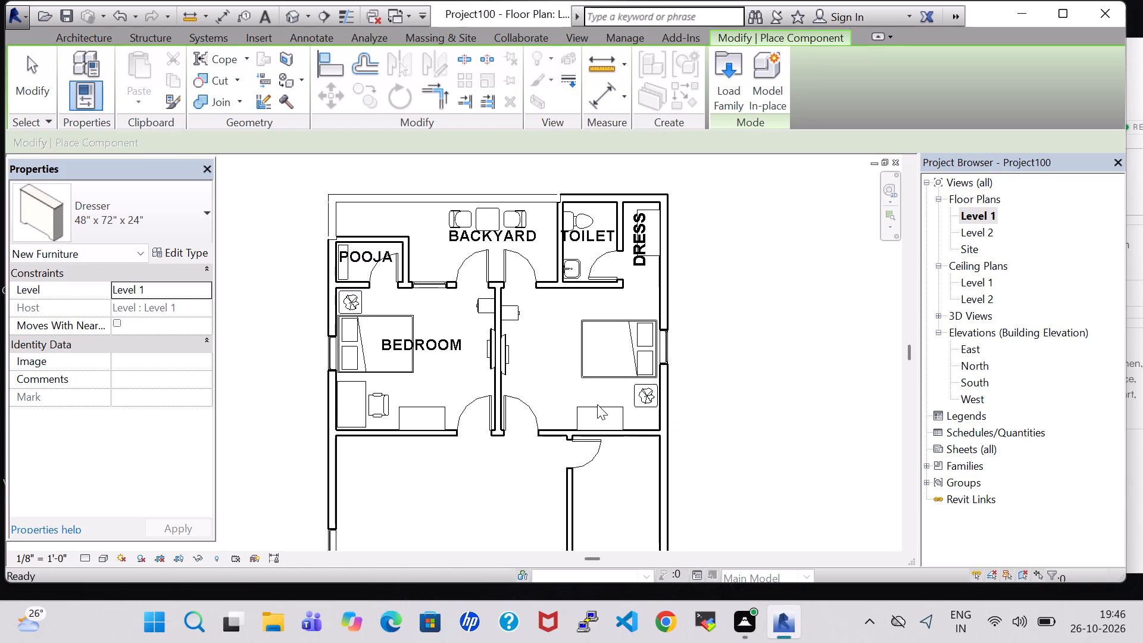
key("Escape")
Delete the 48" x 72" x 24" dresser against the door wall of the unlabelled bedroom.
left_click(597, 404)
key("Delete")
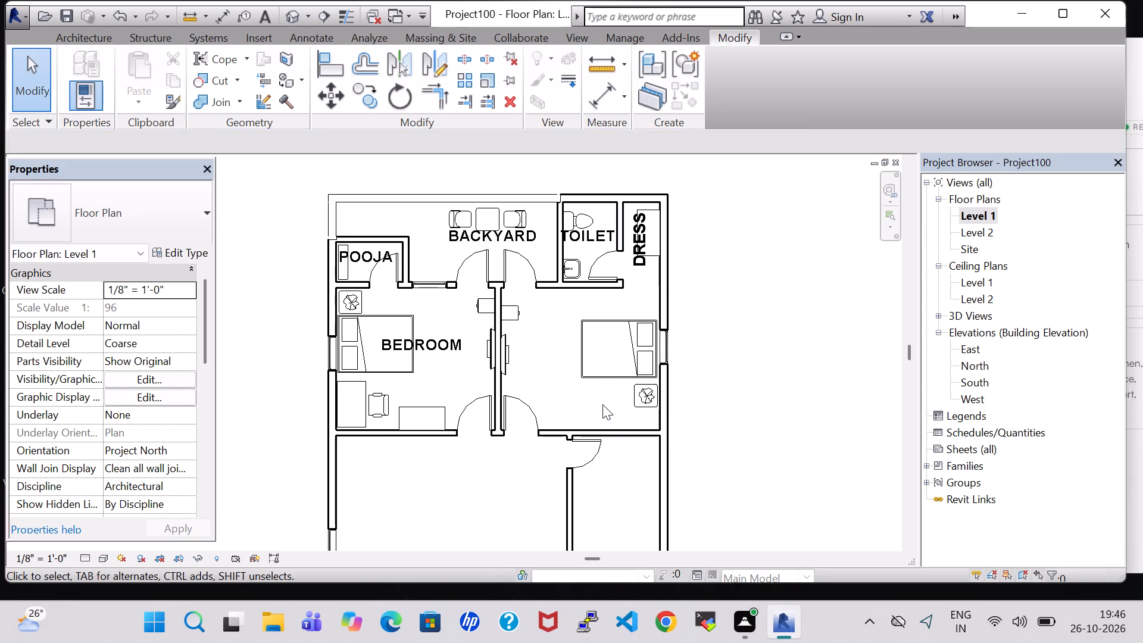
Place another 24" x 24" Table-End, like the existing bedside table, on the toilet side of the bed in the unlabelled bedroom.
scroll(634, 385, "up", 4)
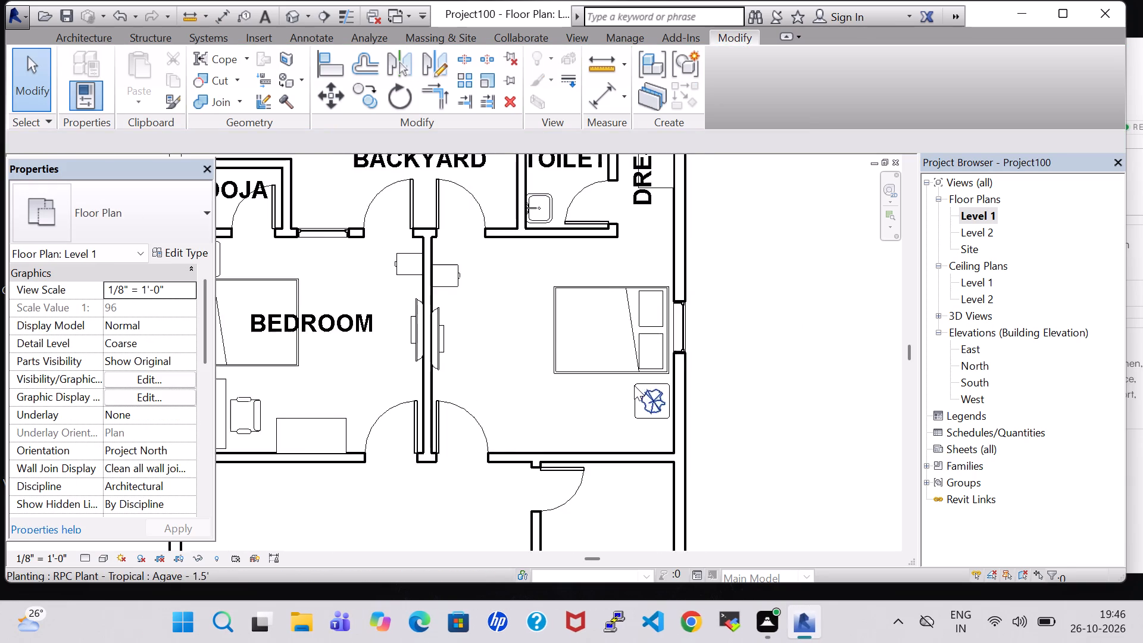
scroll(634, 385, "up", 3)
left_click(635, 389)
right_click(635, 389)
left_click(694, 325)
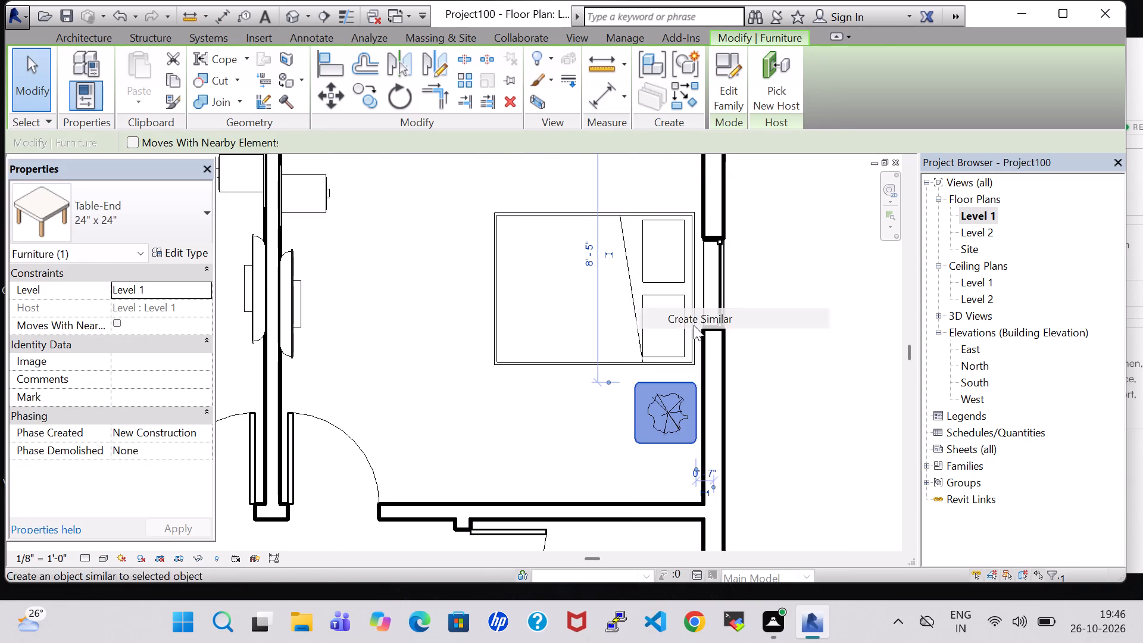
middle_click_drag(679, 260, 678, 487)
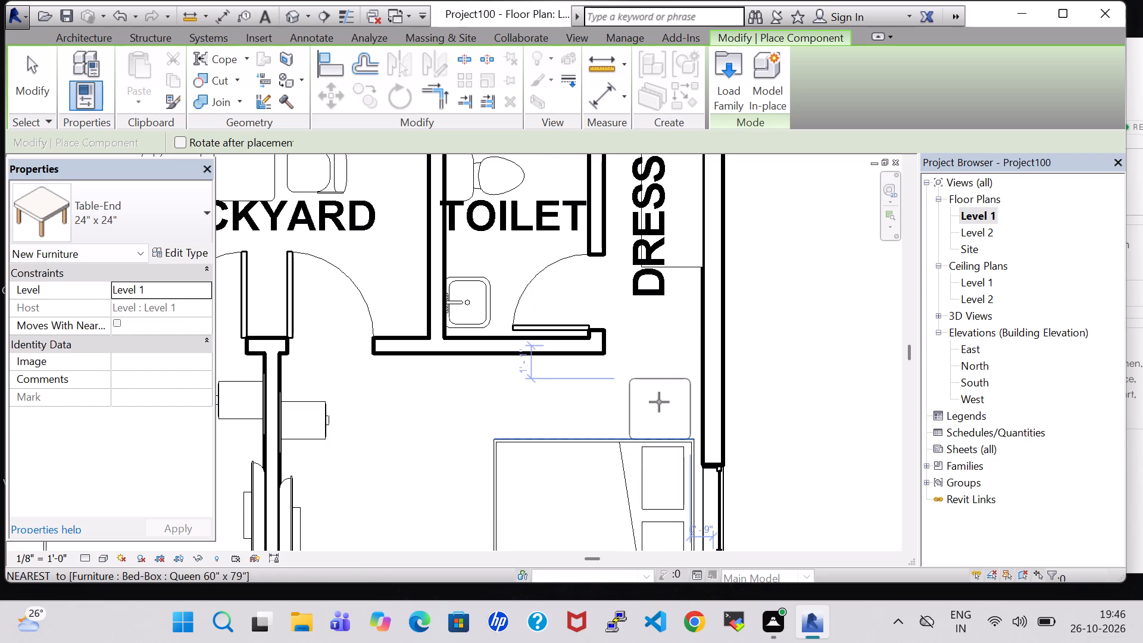
left_click(661, 400)
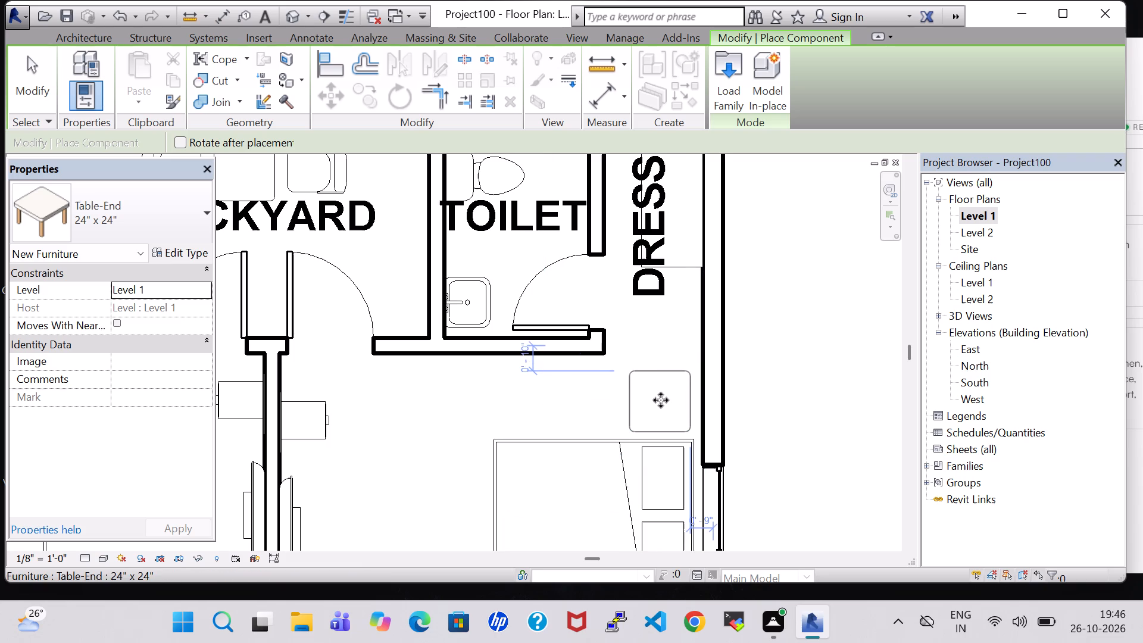
key("Escape")
key("Escape")
Place another Tropical Agave - 1.5' plant at the new end table's edge, about 2' - 9" from the window wall and 1' - 10" from the toilet wall.
scroll(661, 400, "down", 5)
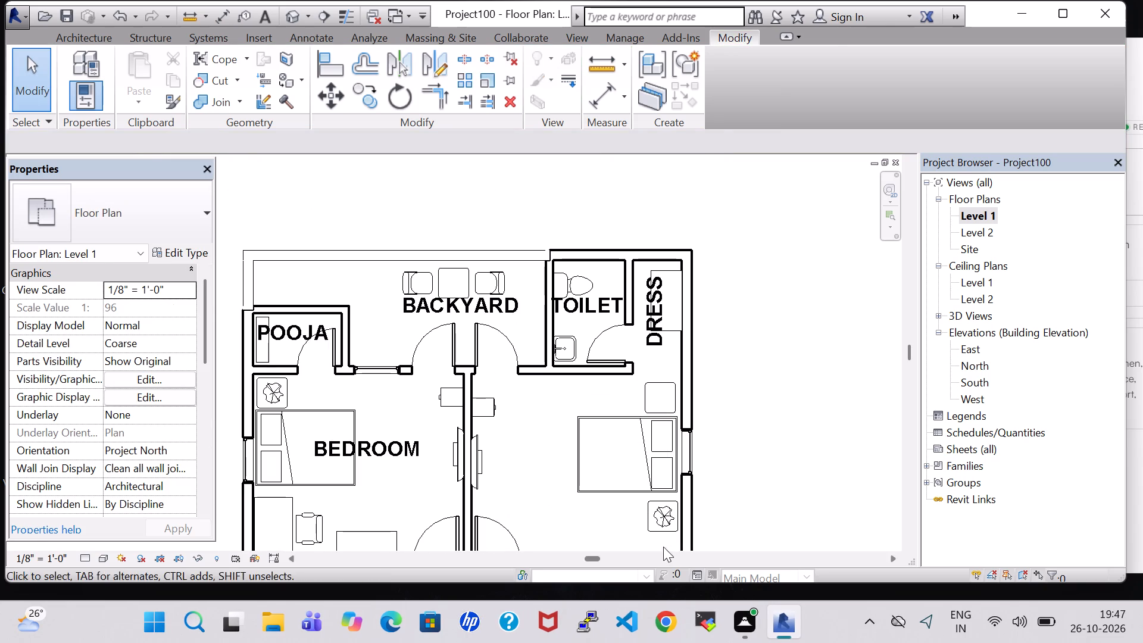
left_click(663, 523)
right_click(663, 523)
left_click(711, 244)
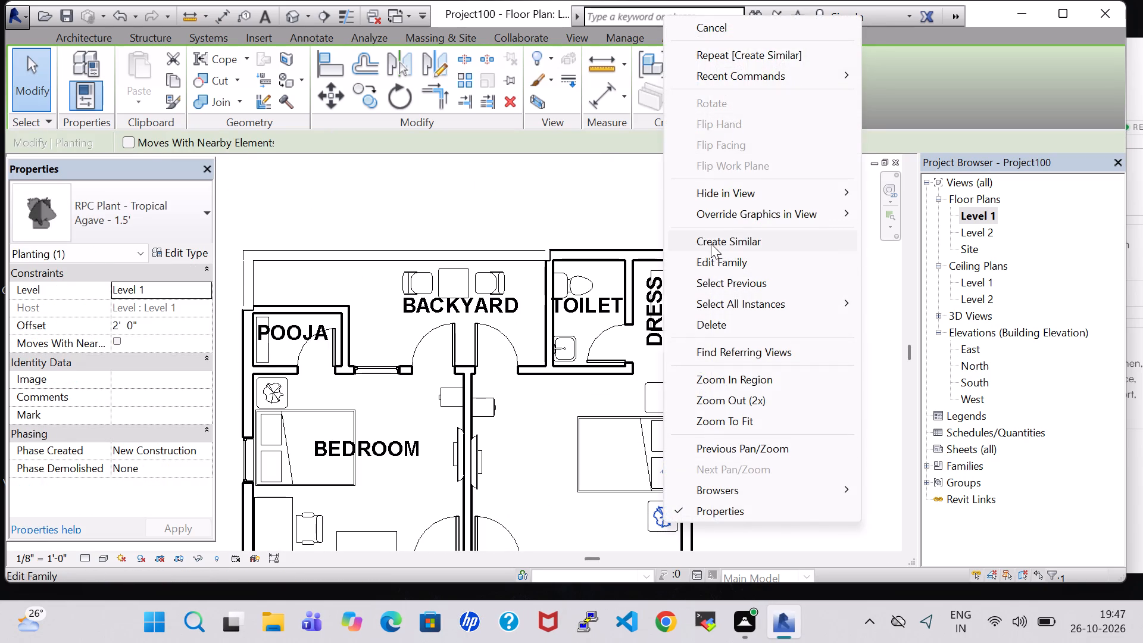
scroll(644, 397, "up", 5)
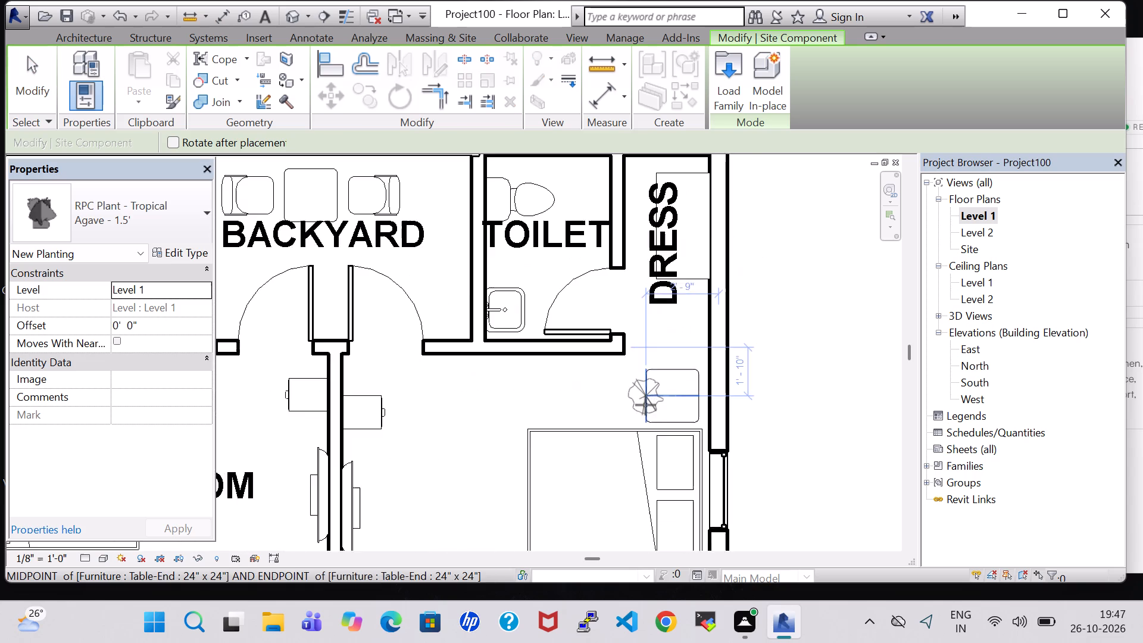
left_click(639, 398)
key("Escape")
key("Escape")
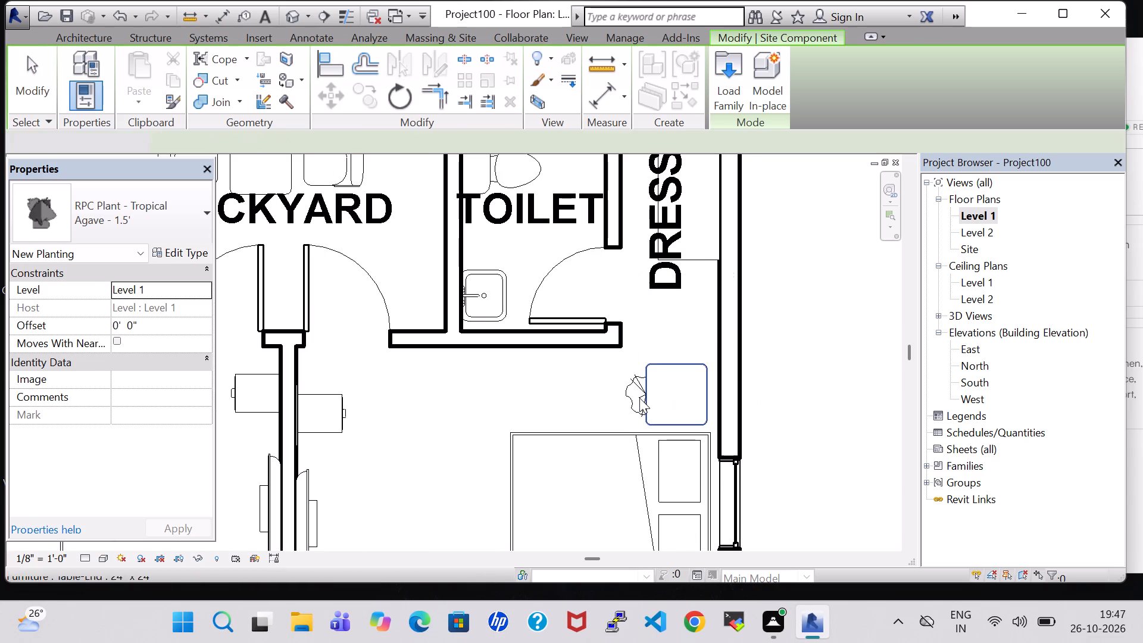
Set the level offset of the new Agave plant at the toilet-side end table to 2' 0".
left_click(621, 395)
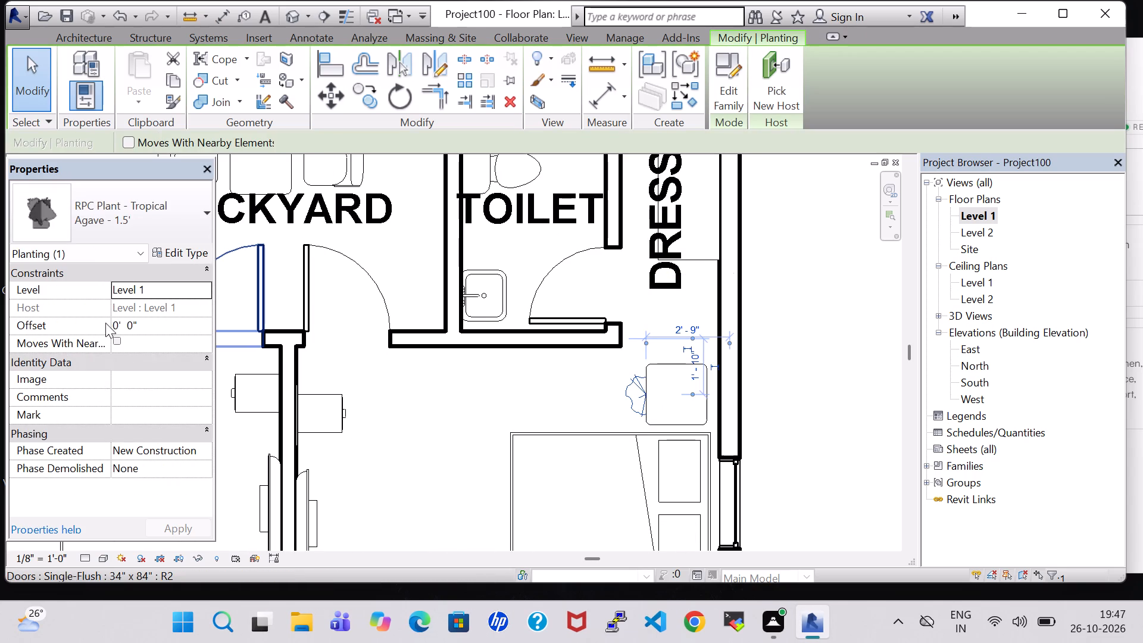
double_click(118, 327)
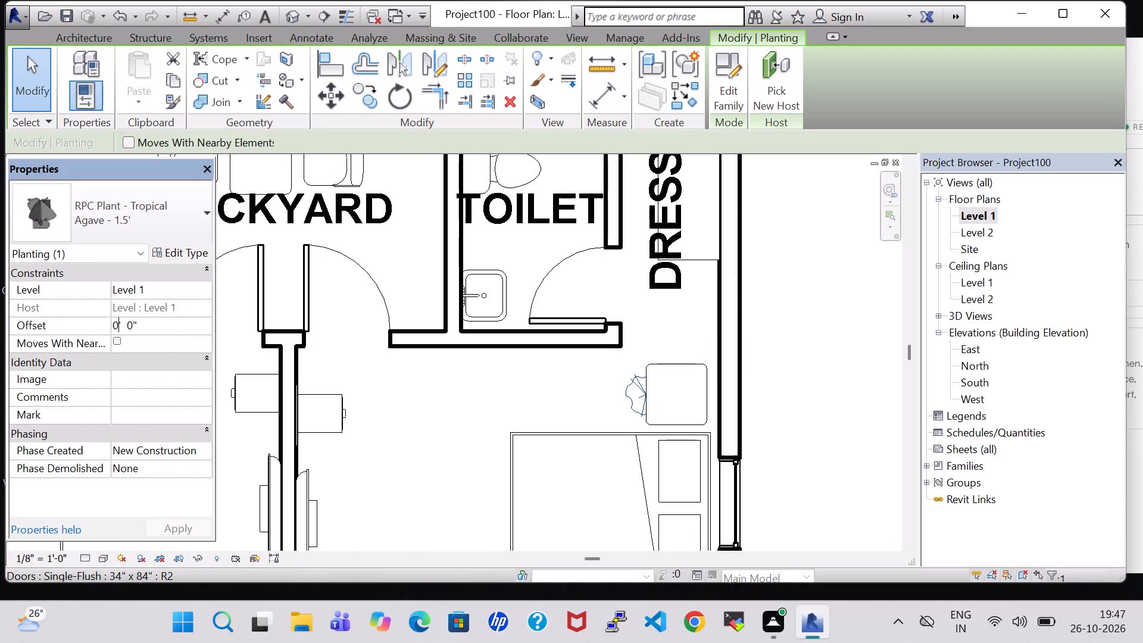
key("BackSpace")
key("2")
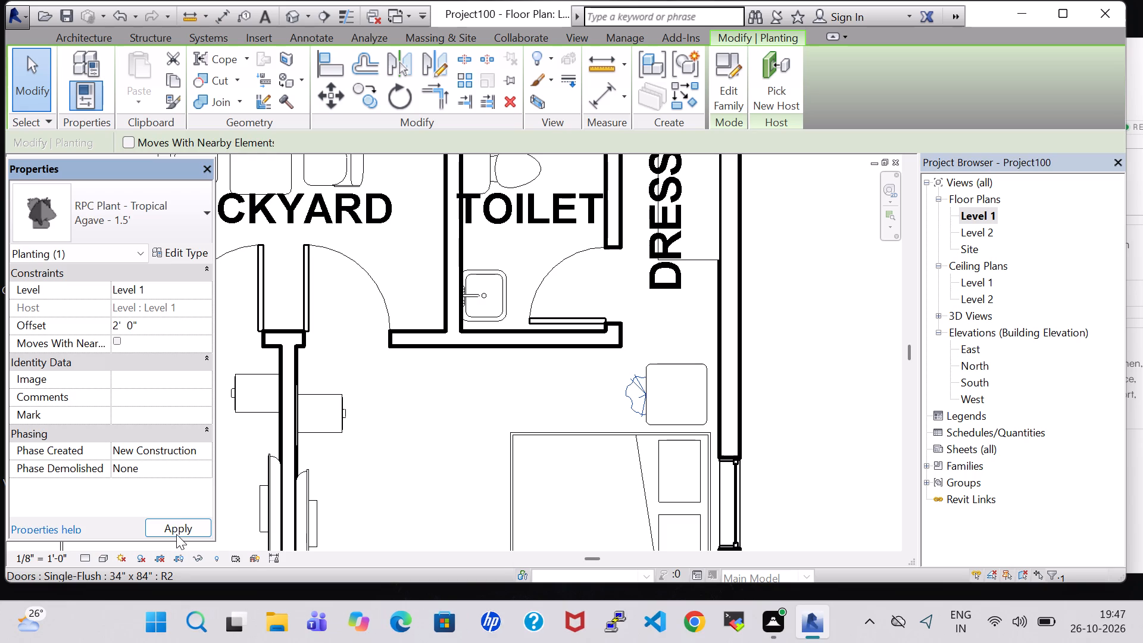
left_click(176, 526)
Nudge the raised Agave plant toward the window wall until it sits centred on the toilet-side end table, about 1' - 8" from that wall.
key("Right")
key("Right")
key("Right")
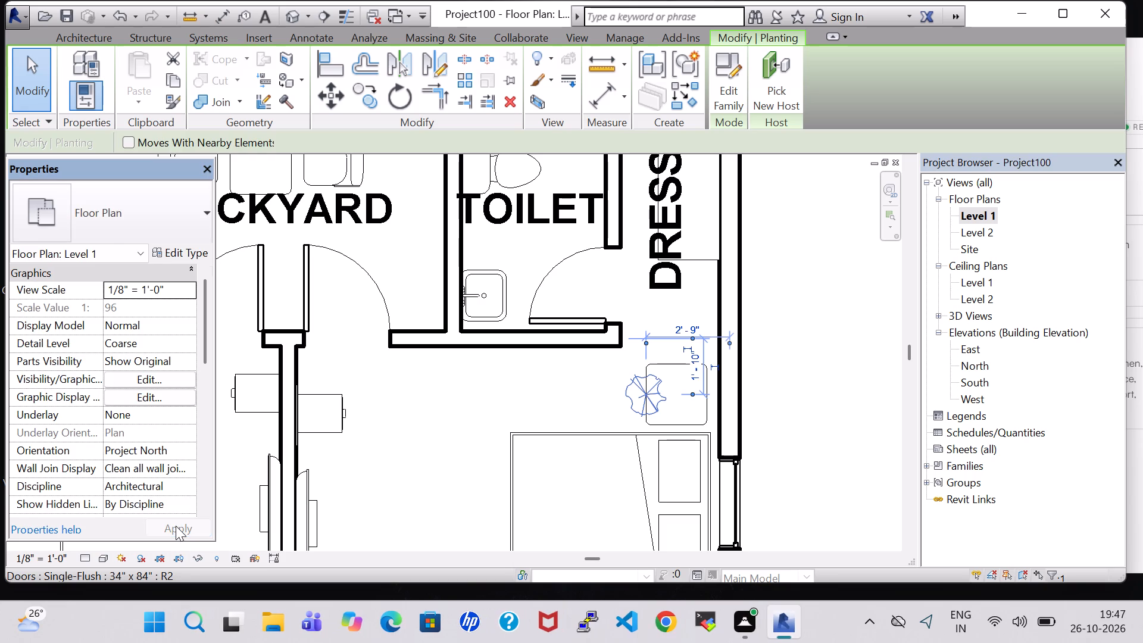
key("Up")
key("Up")
key("Up")
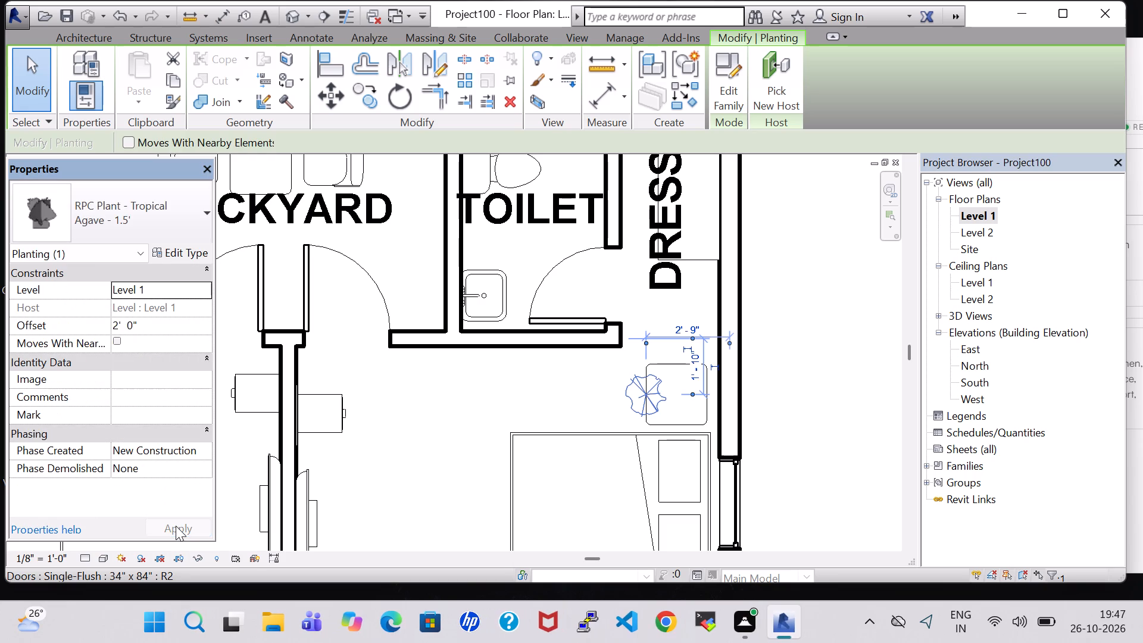
left_click(495, 382)
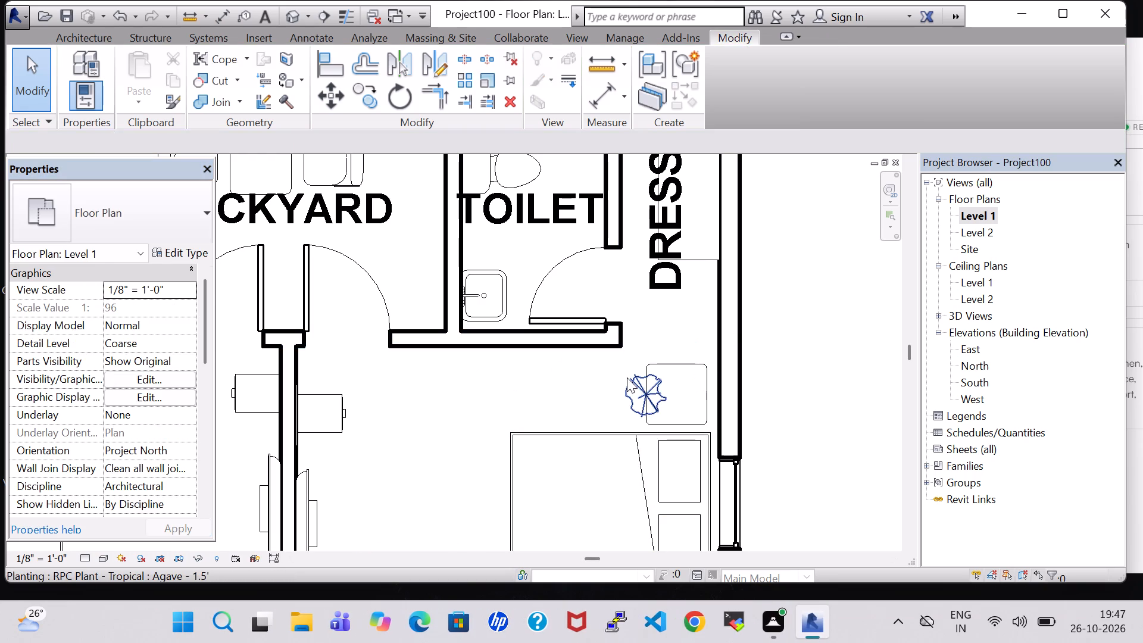
left_click(629, 380)
key("Right")
key("Right")
key("Right")
key("Right")
key("Right")
key("Right")
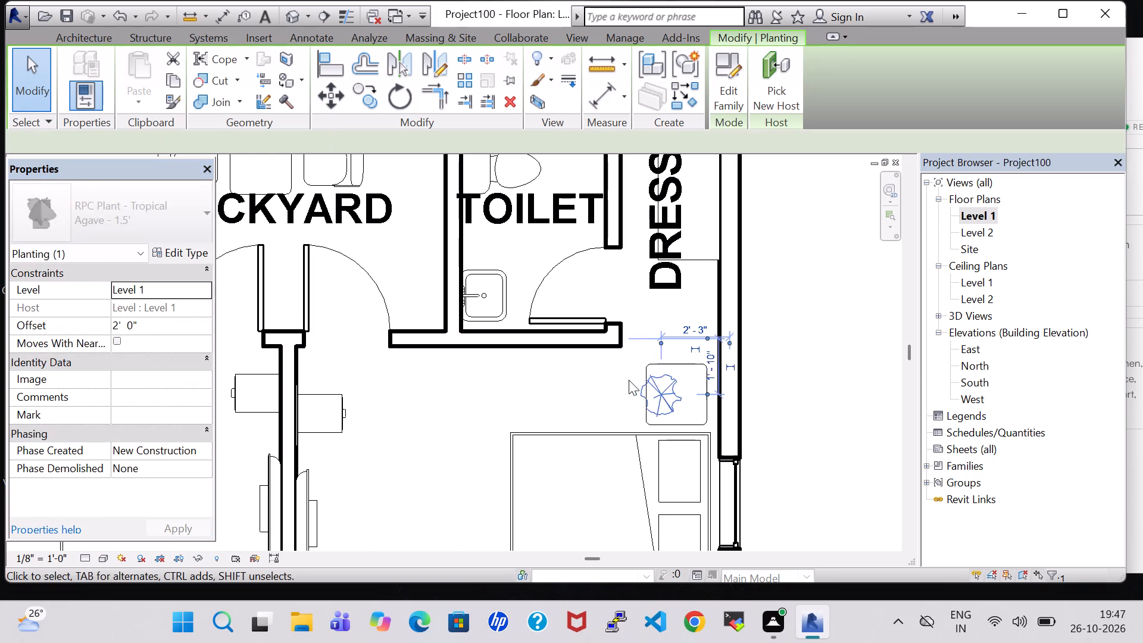
key("Right")
key("Right")
key("Right")
key("Right")
key("Right")
key("Right")
key("Right")
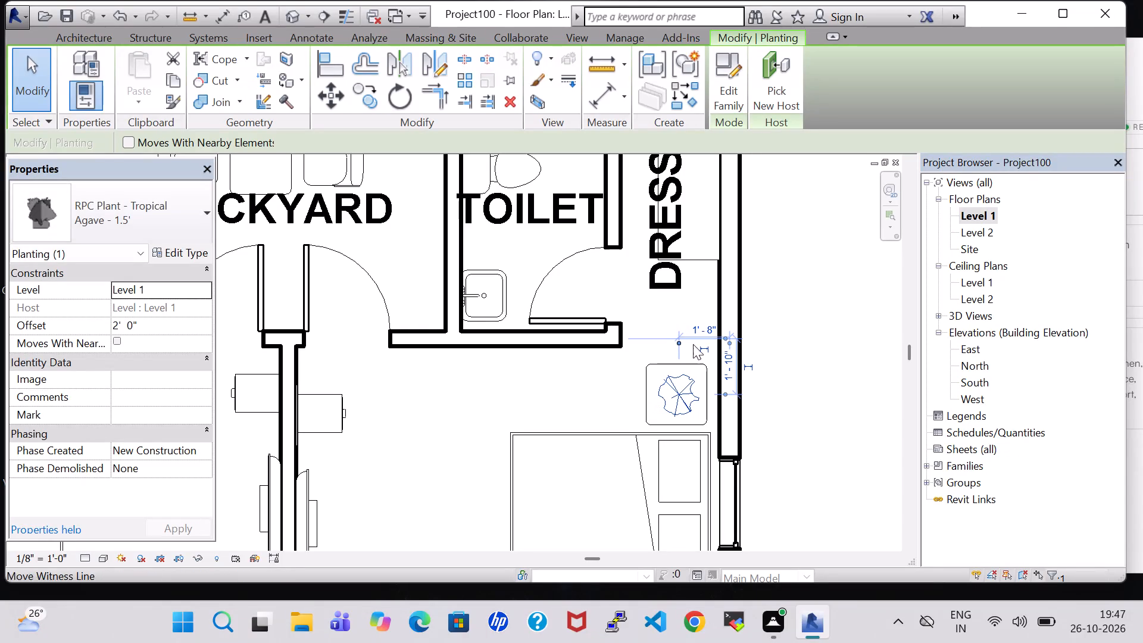
left_click(807, 276)
Delete the Agave plant and its 24" x 24" Table-End on the door side of the bed in the unlabelled bedroom.
scroll(807, 276, "down", 5)
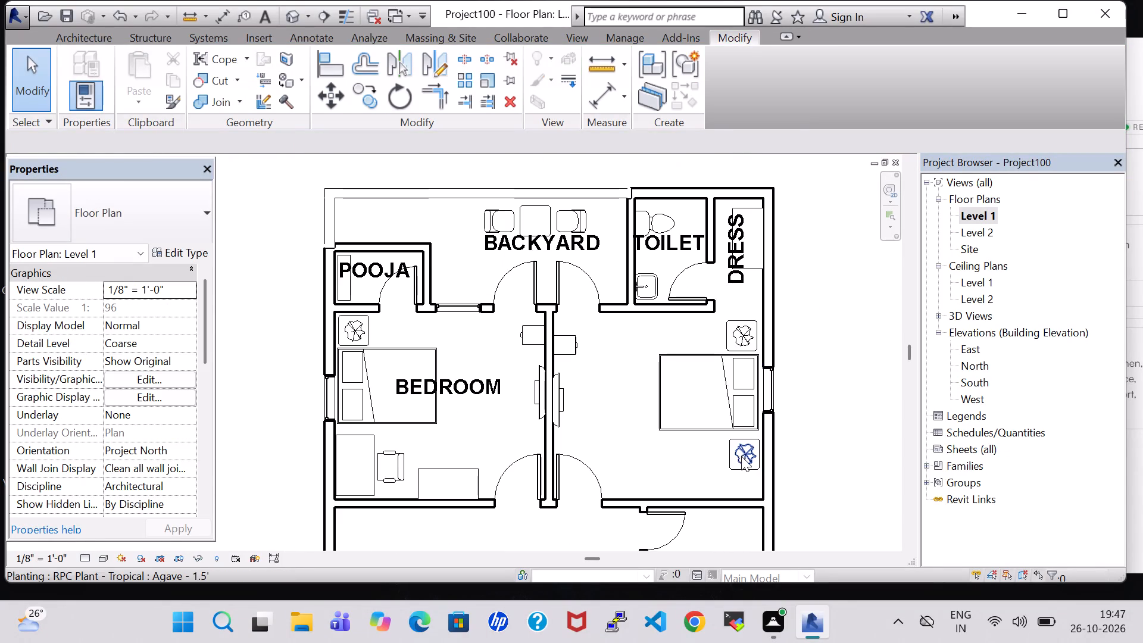
left_click(738, 456)
right_click(738, 456)
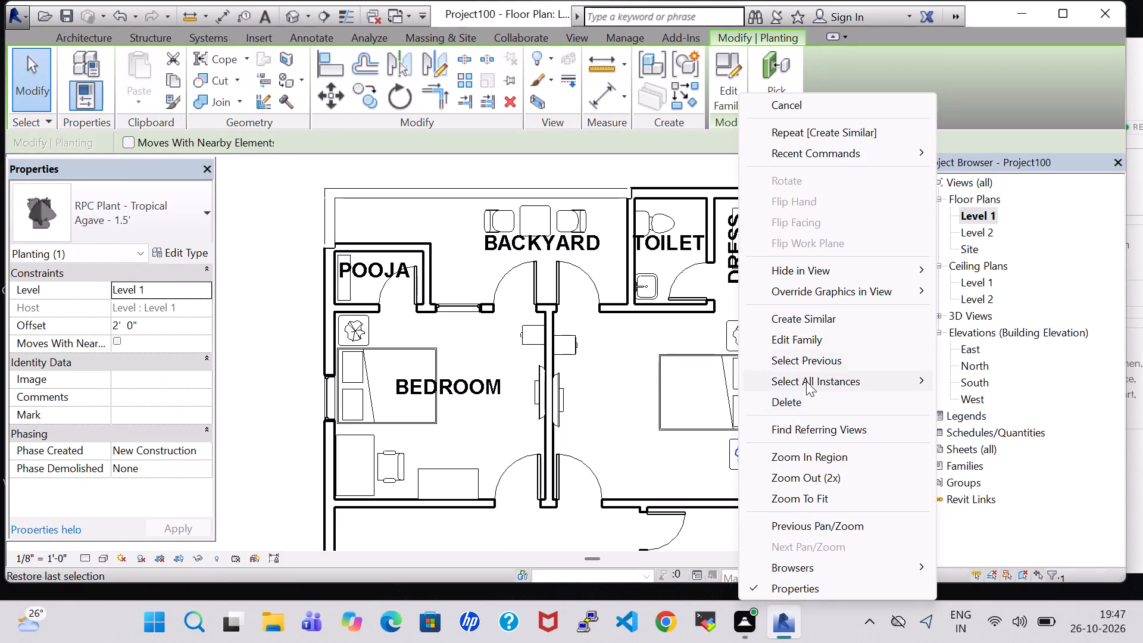
key("Delete")
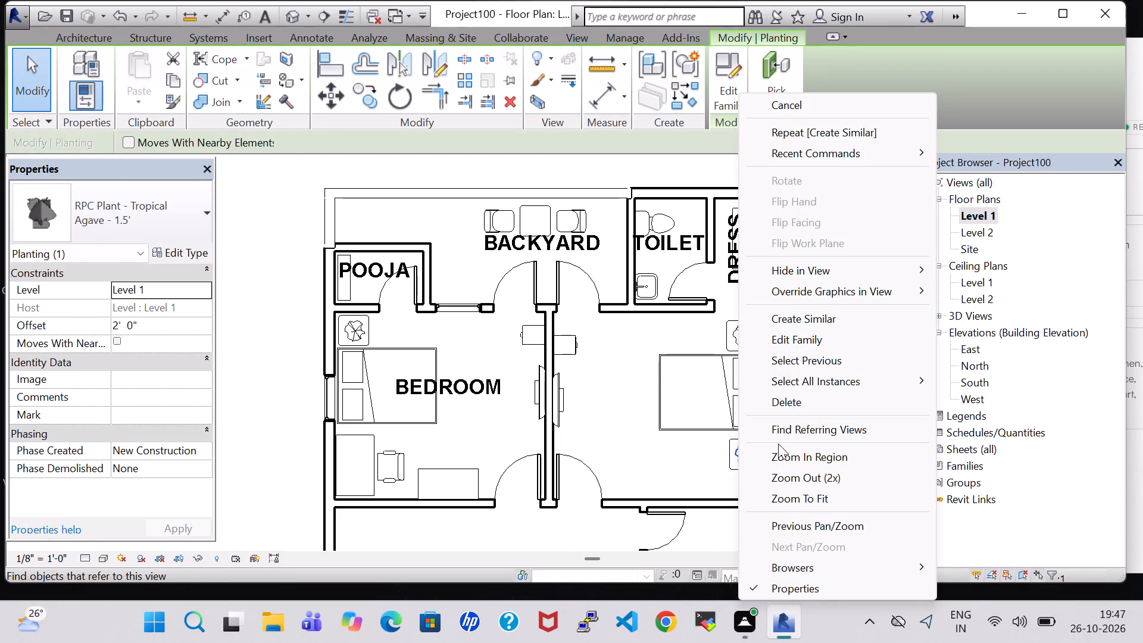
key("Delete")
left_click(712, 467)
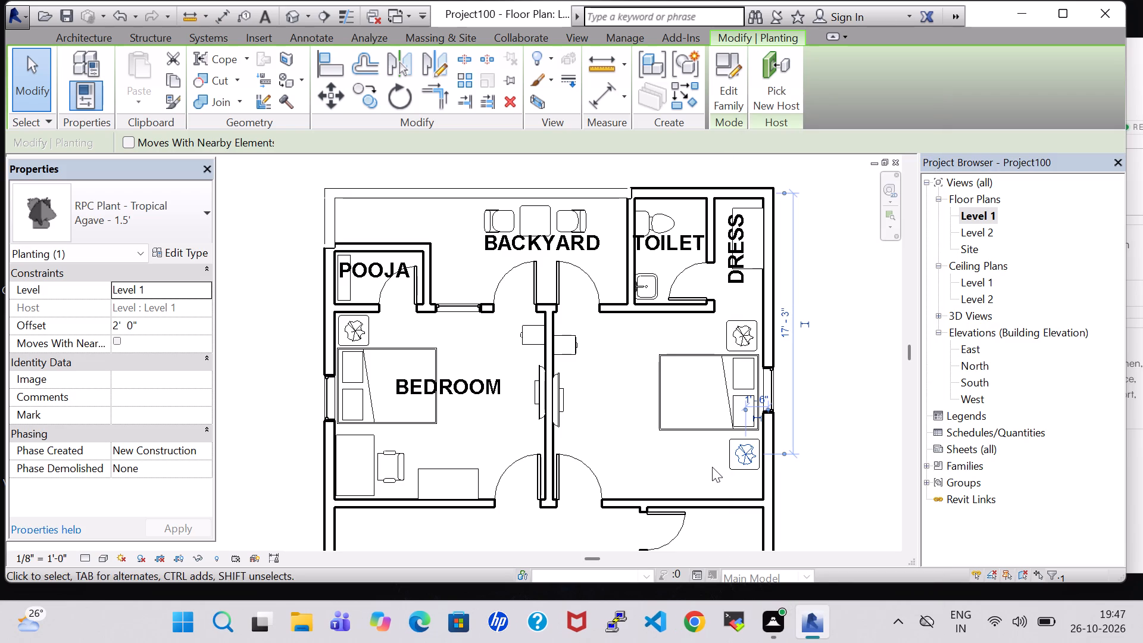
left_click(746, 459)
key("Delete")
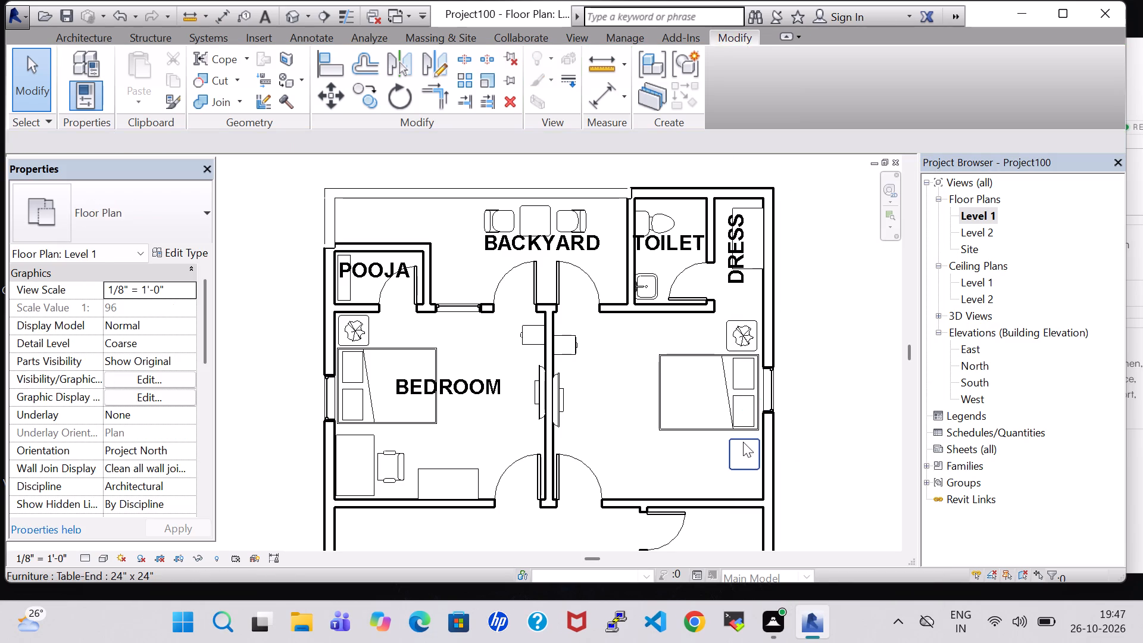
left_click(742, 438)
key("Delete")
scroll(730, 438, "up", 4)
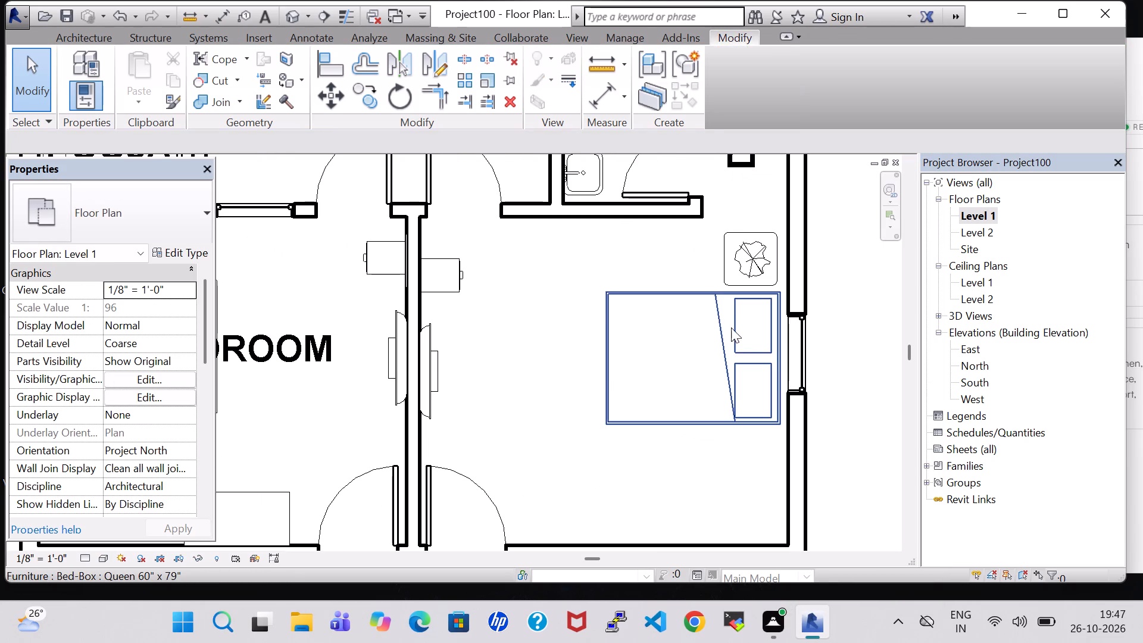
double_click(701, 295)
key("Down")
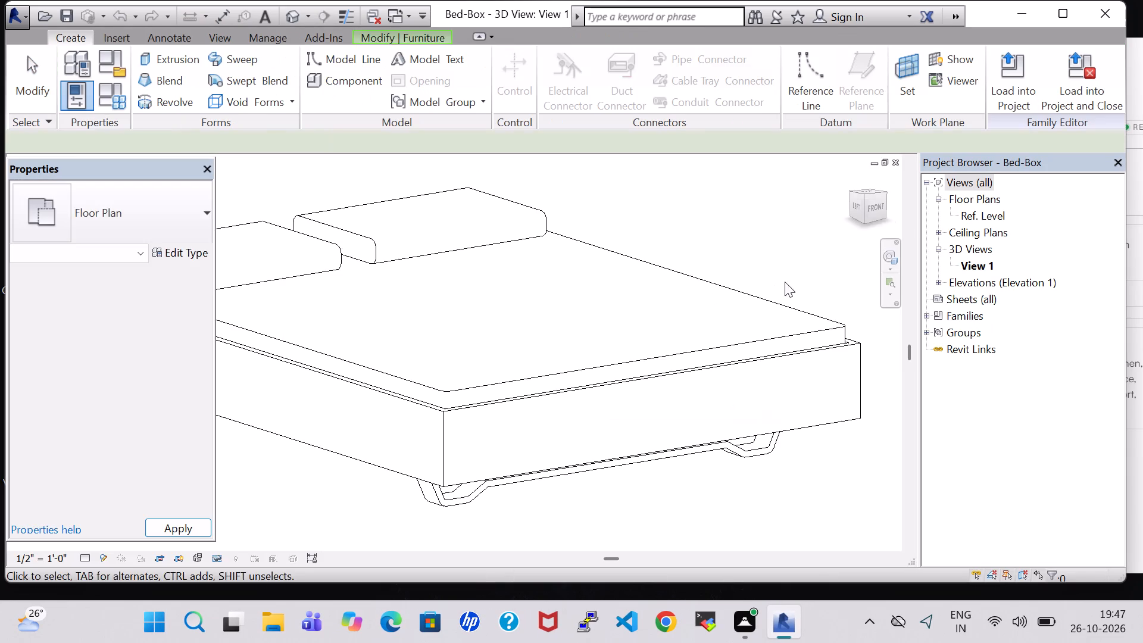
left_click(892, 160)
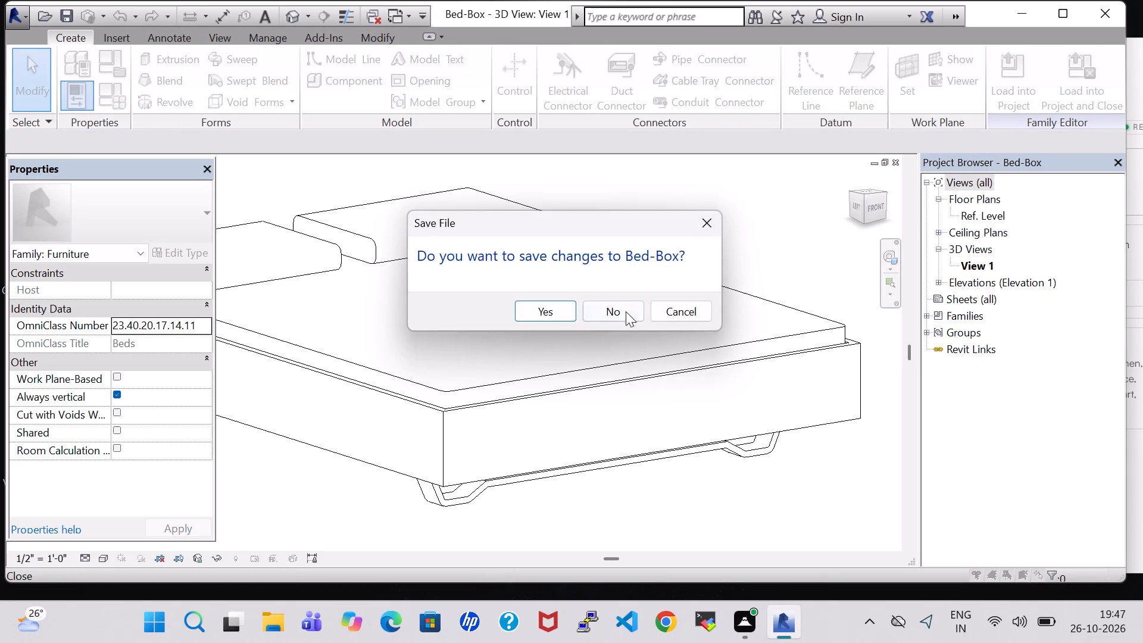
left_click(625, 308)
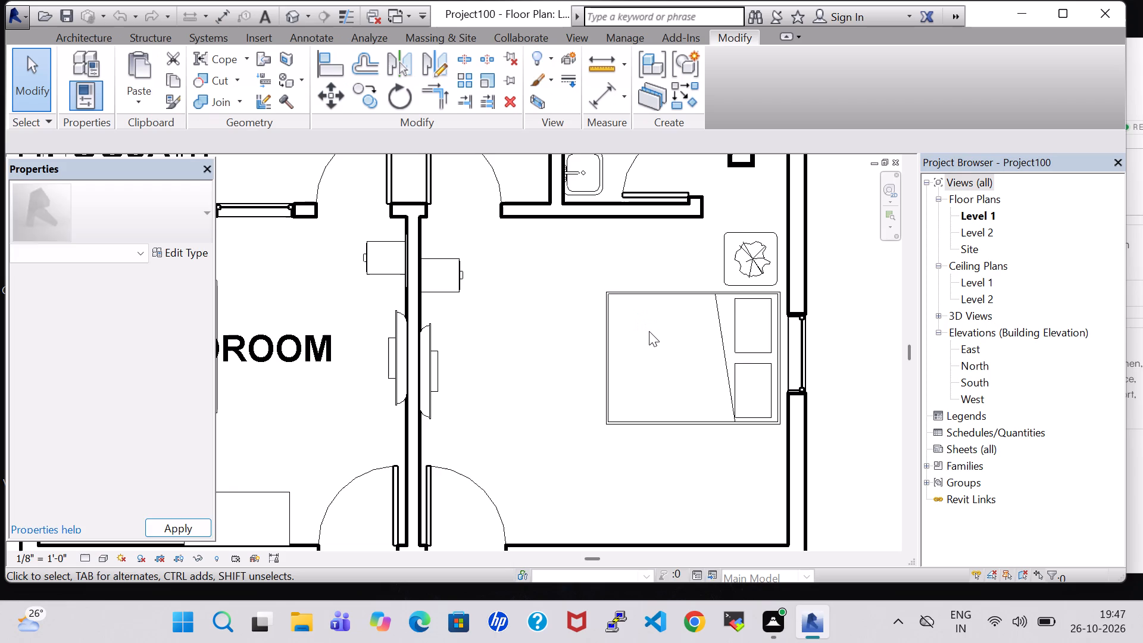
Change the bed in the unlabelled bedroom to the Bed-Box type Double 53" x 74".
scroll(649, 331, "down", 4)
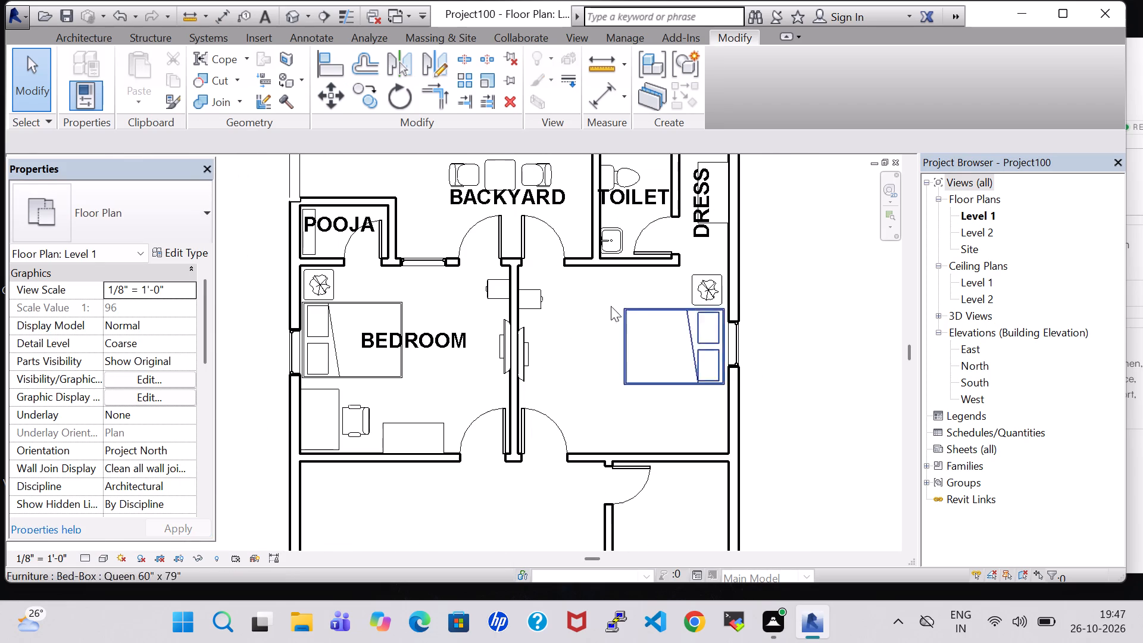
left_click(623, 317)
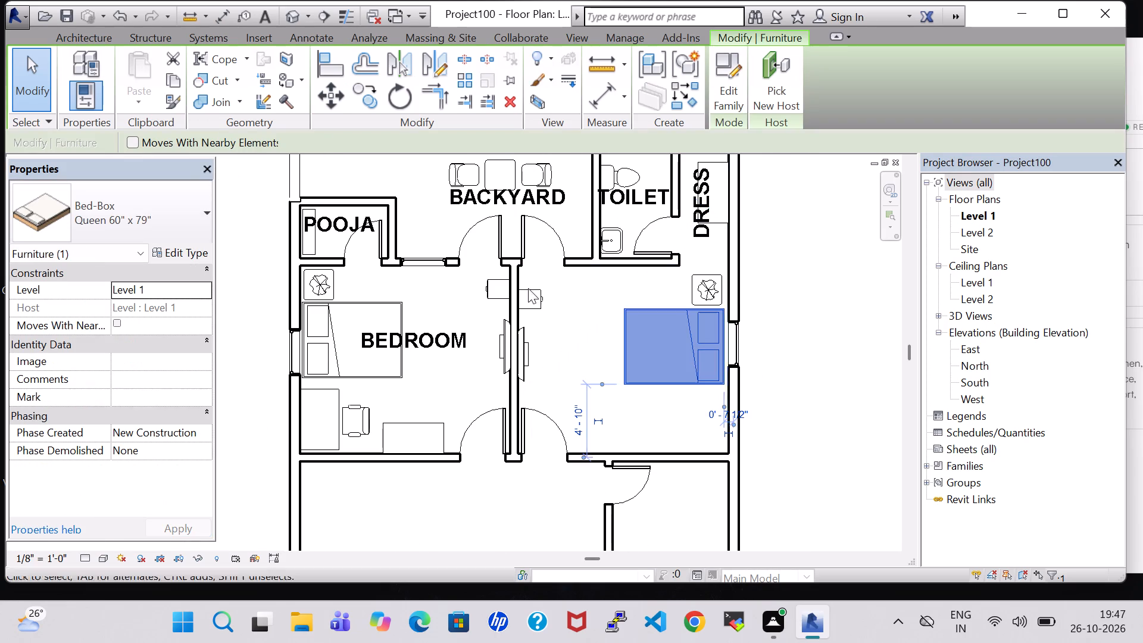
left_click(170, 218)
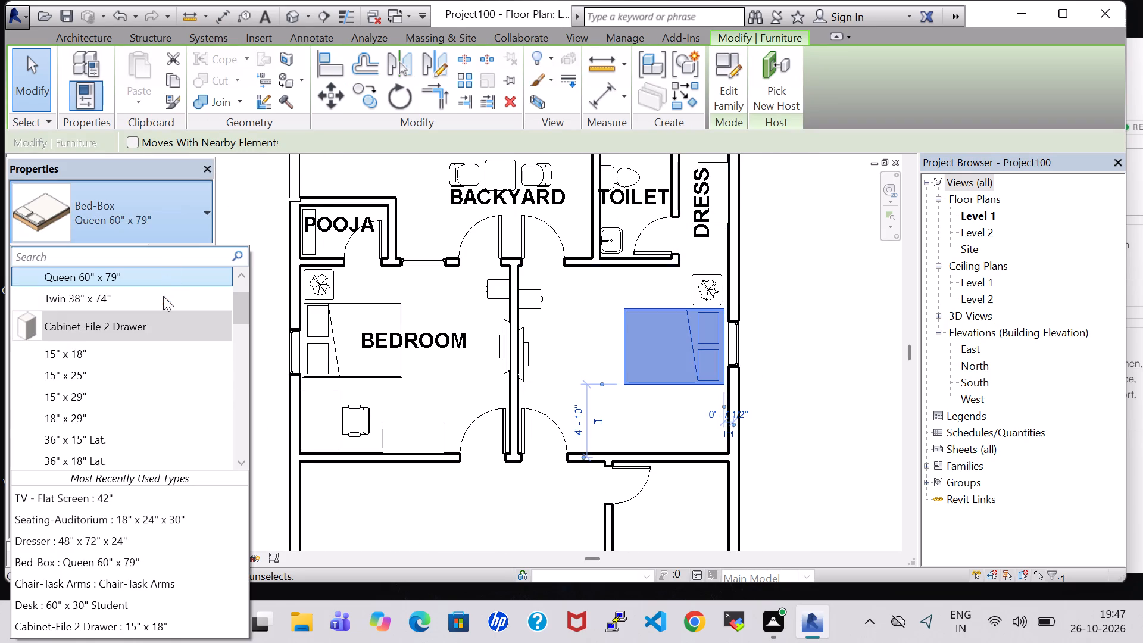
scroll(153, 308, "up", 1)
left_click(156, 305)
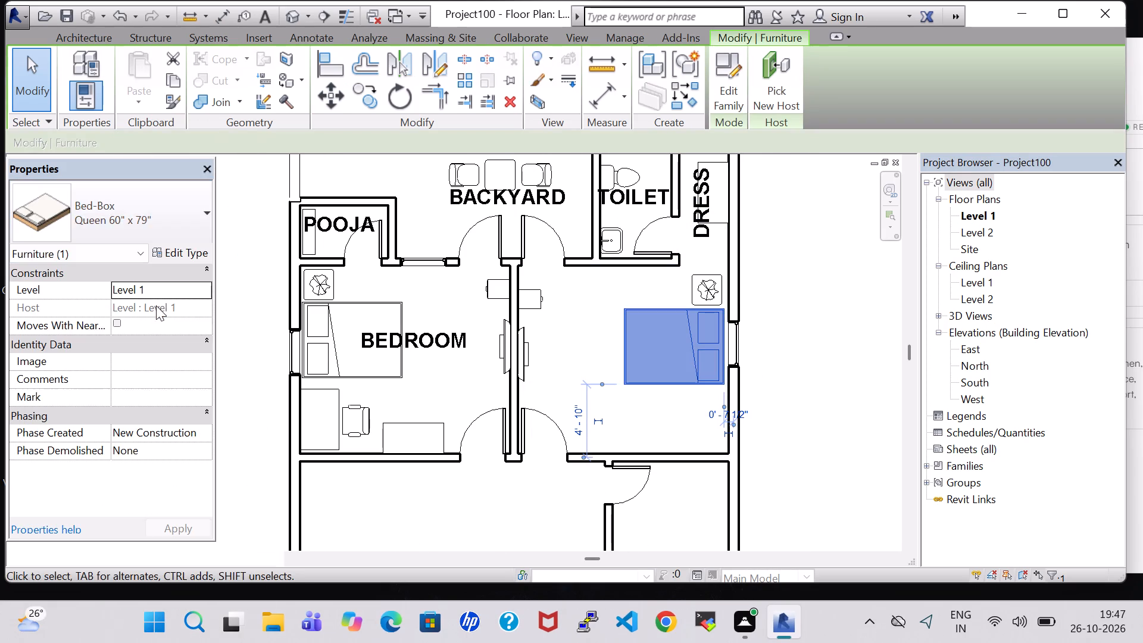
left_click(817, 365)
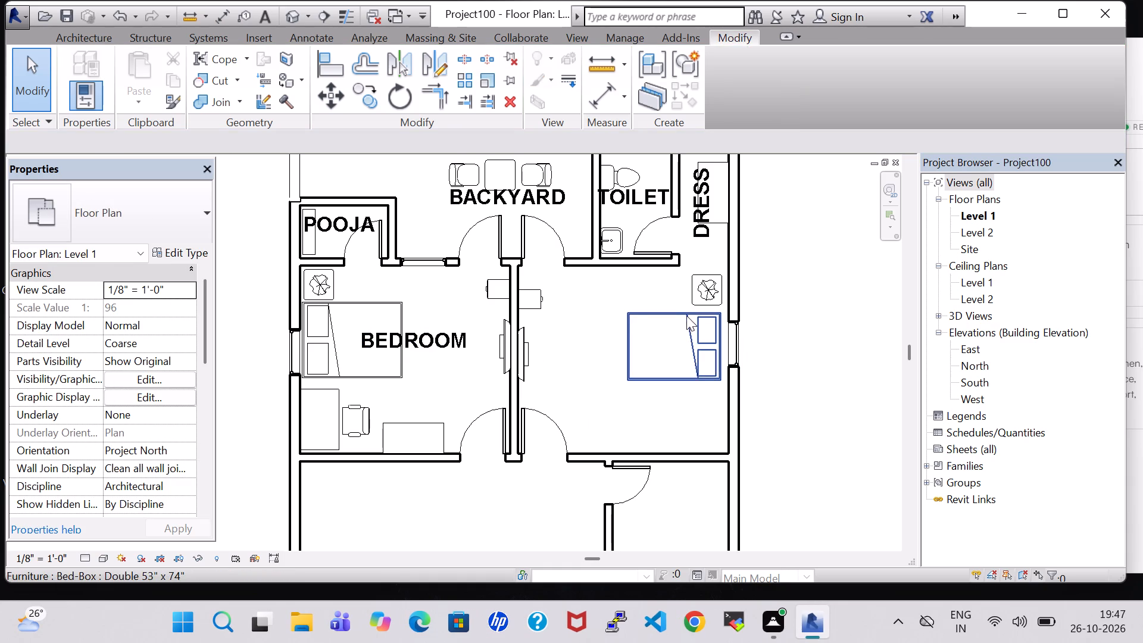
In the 3D view, set the mattress material of the unlabelled bedroom's Double 53" x 74" bed to Sash.
left_click(293, 17)
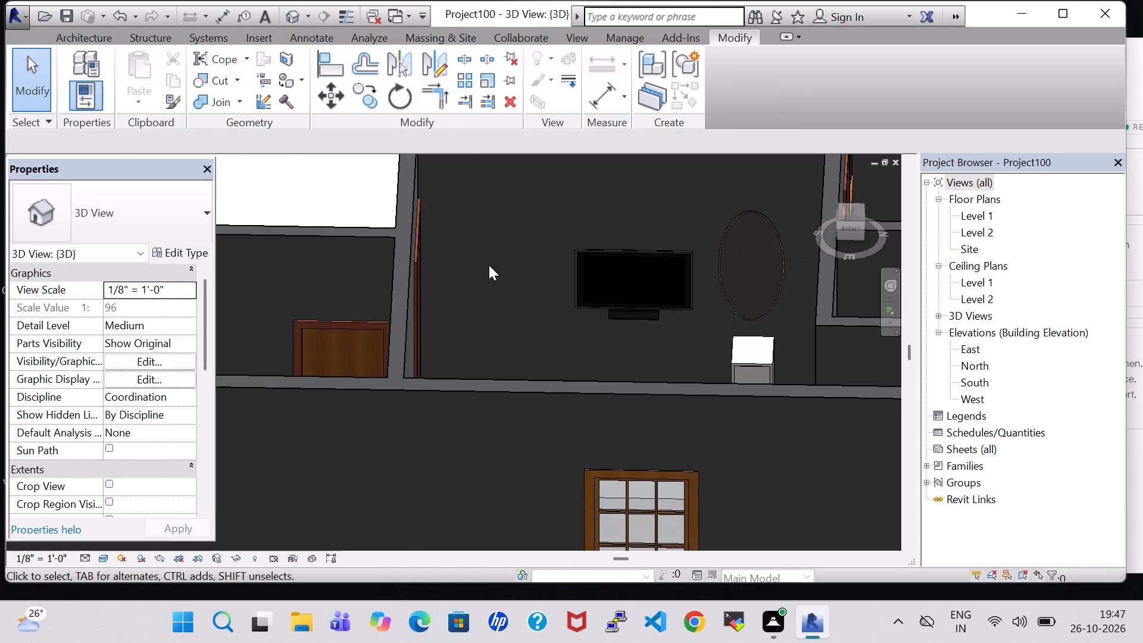
scroll(489, 265, "down", 7)
middle_click_drag(510, 249, 510, 326)
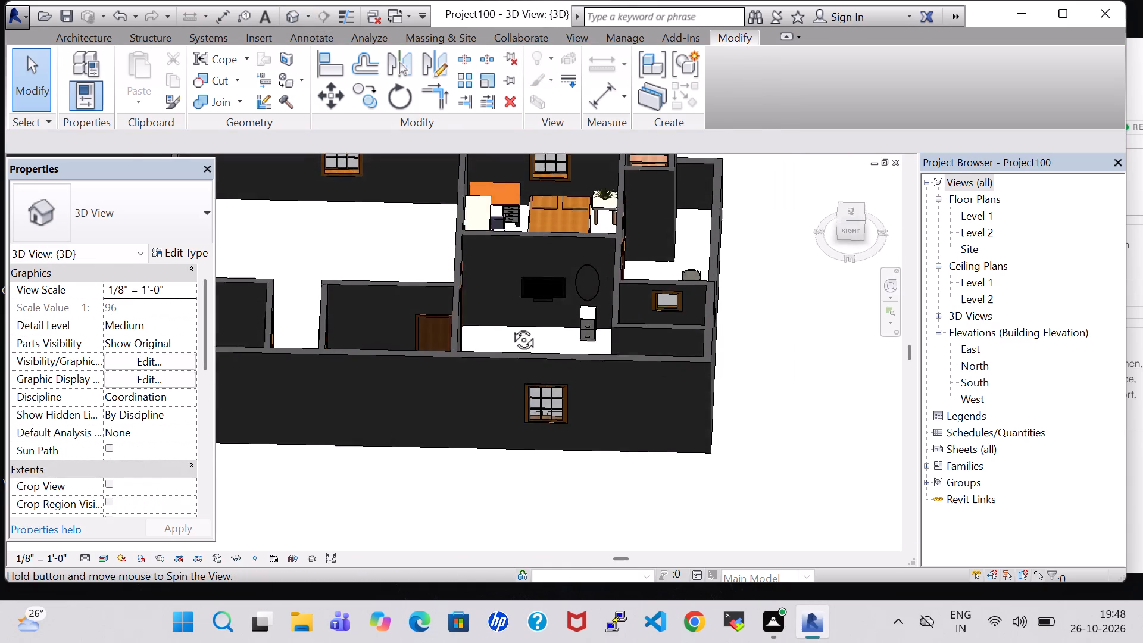
middle_click_drag(510, 326, 511, 389)
middle_click_drag(533, 351, 520, 402, "shift")
left_click(526, 394)
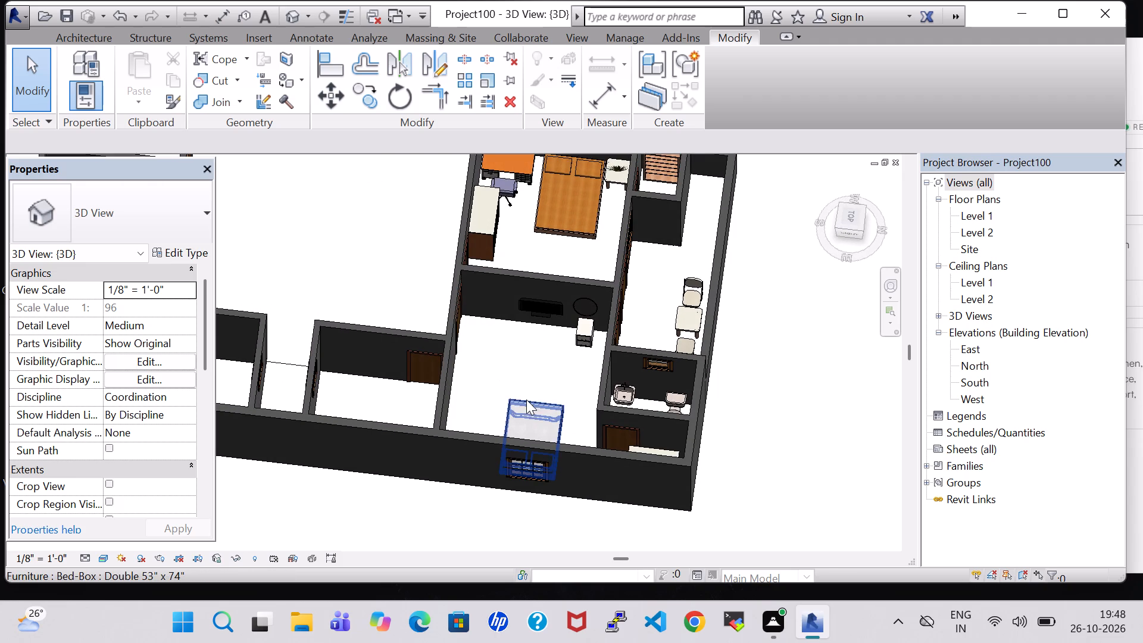
left_click(531, 382)
left_click(532, 398)
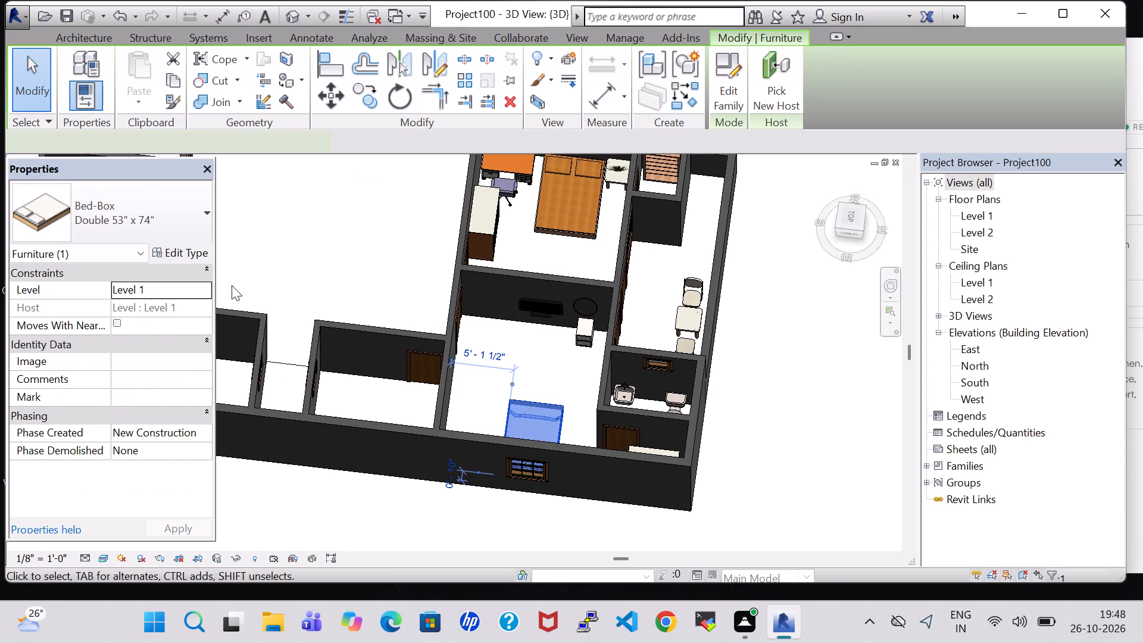
left_click(195, 258)
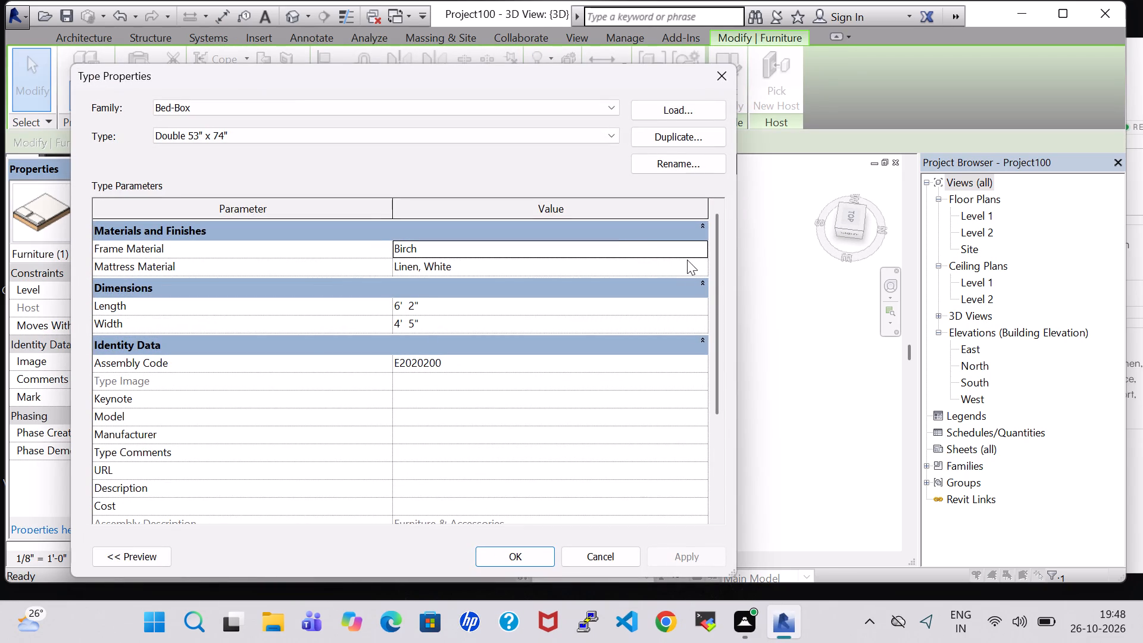
double_click(701, 261)
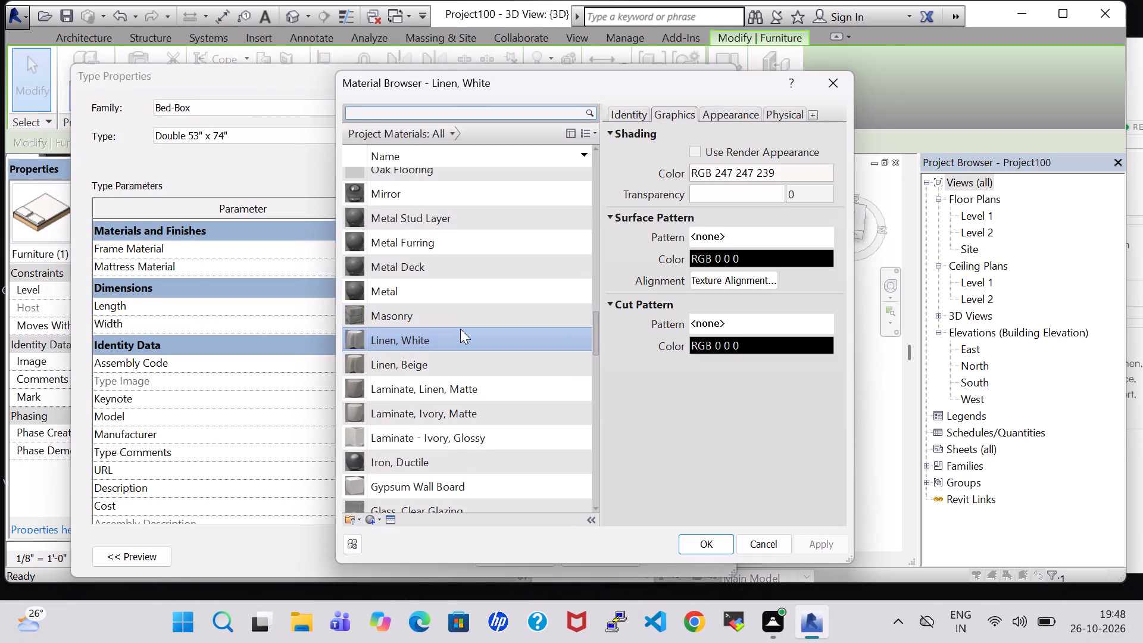
scroll(460, 331, "down", 2)
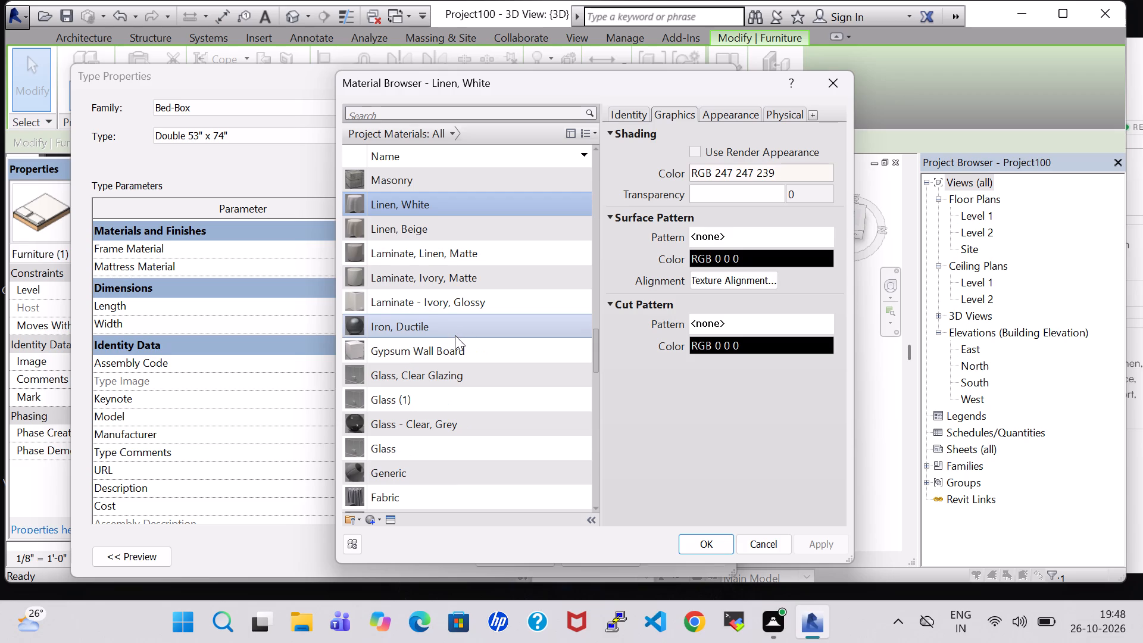
left_click(455, 335)
key("s")
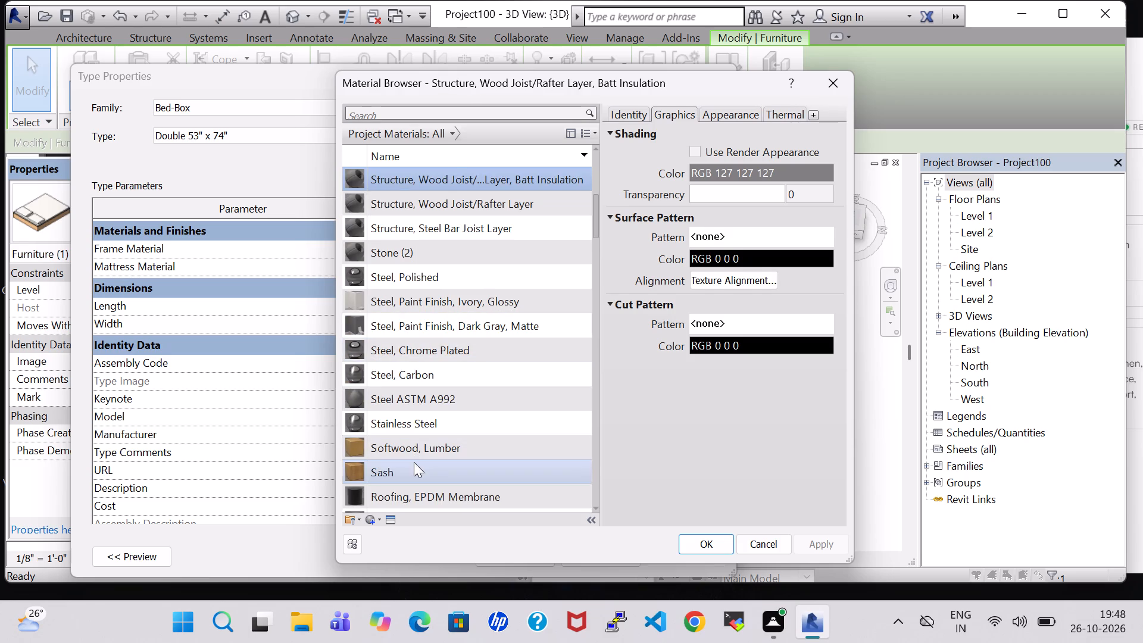
left_click(414, 462)
left_click(697, 538)
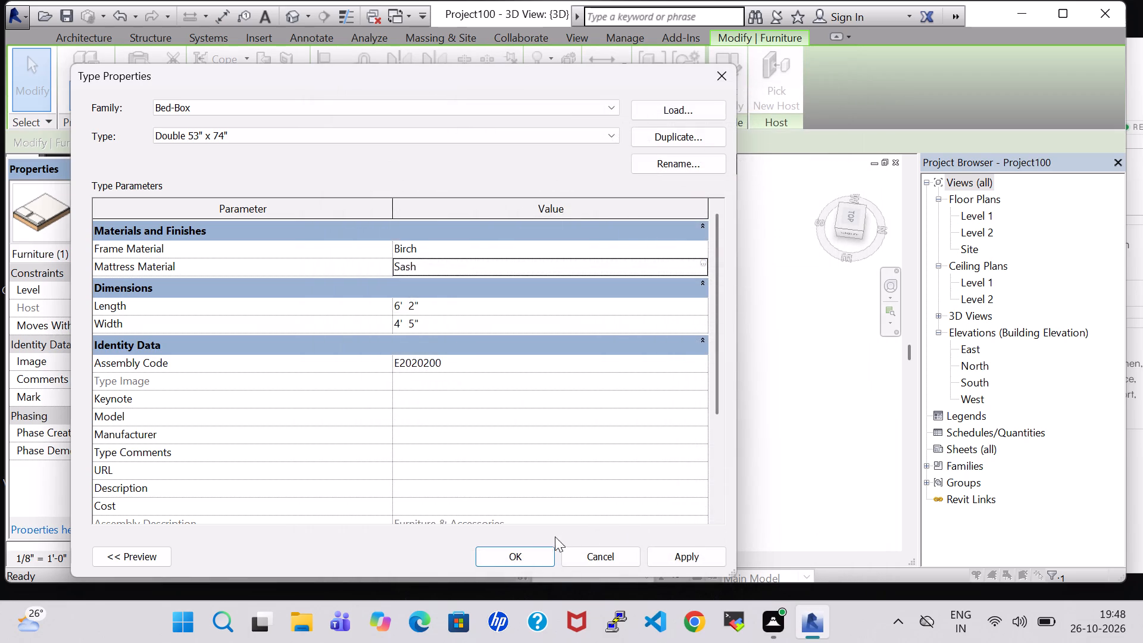
left_click(536, 548)
left_click(566, 366)
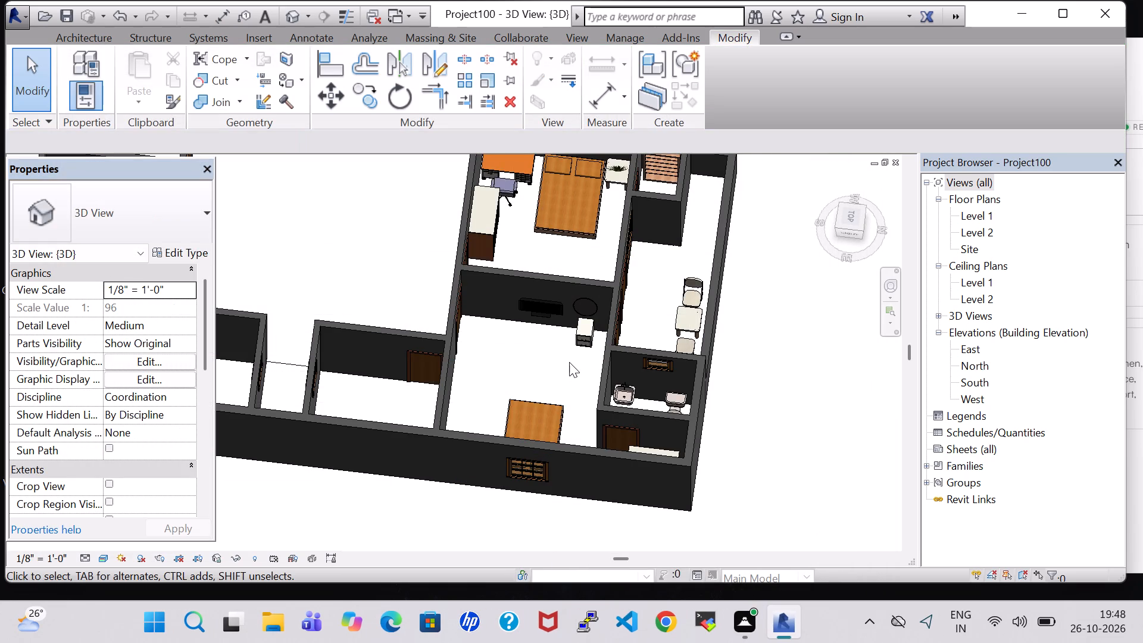
Inspect the unlabelled bedroom's bed, its end table with plant, and the surrounding layout in 3D from above.
middle_click_drag(570, 361, 558, 391, "shift")
scroll(567, 382, "up", 3)
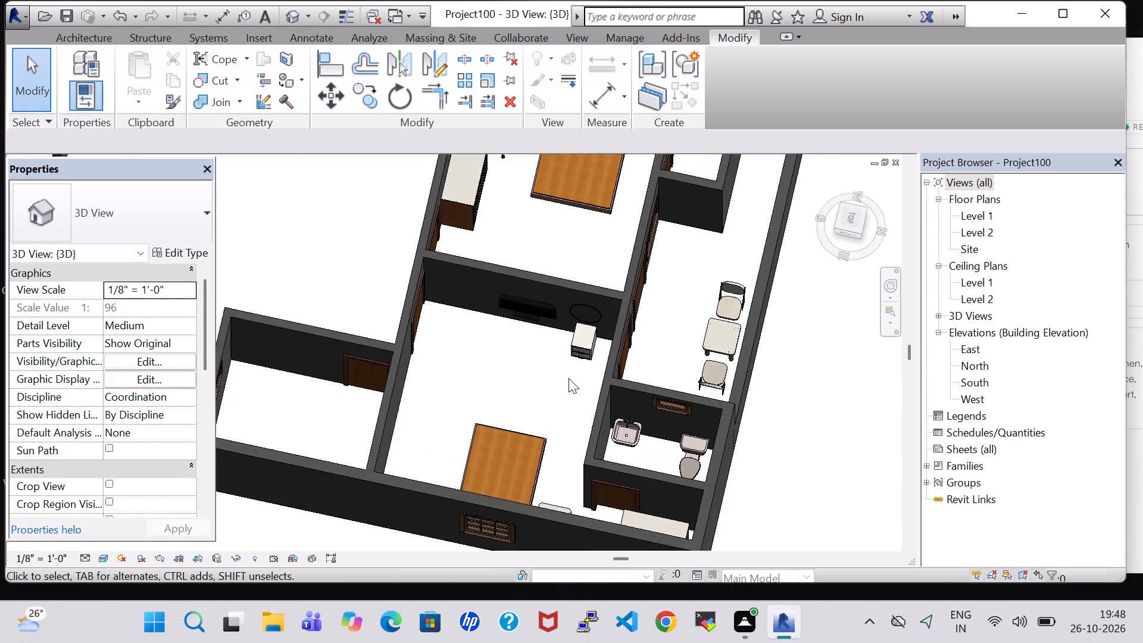
scroll(569, 378, "up", 2)
middle_click_drag(553, 413, 551, 336)
middle_click_drag(530, 333, 520, 451, "shift")
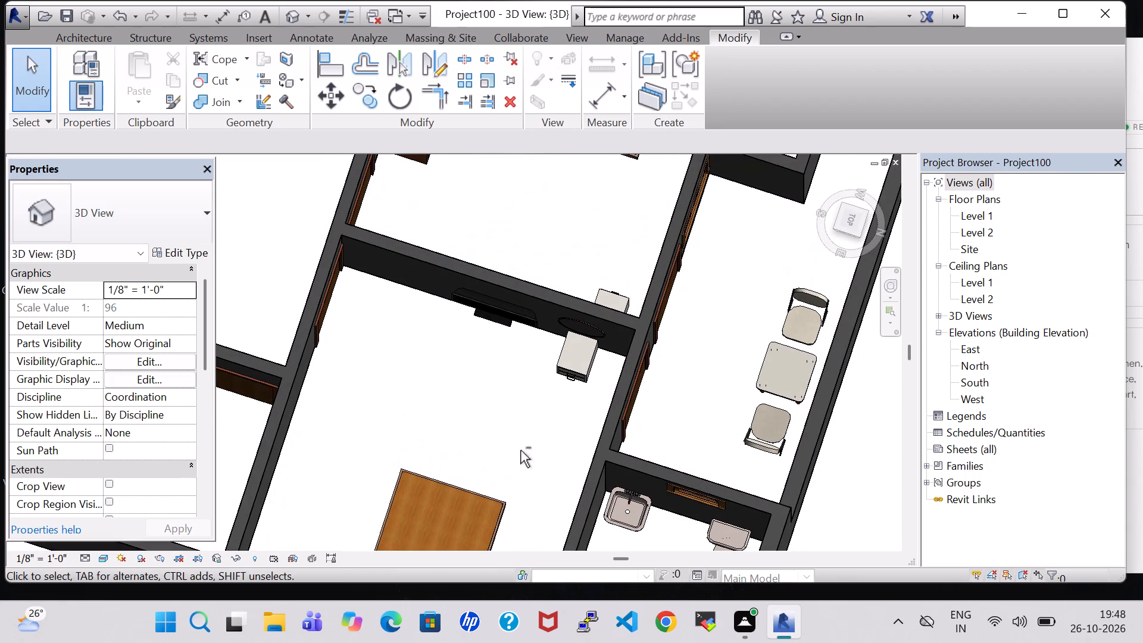
middle_click_drag(515, 419, 530, 310)
middle_click_drag(530, 323, 530, 392, "shift")
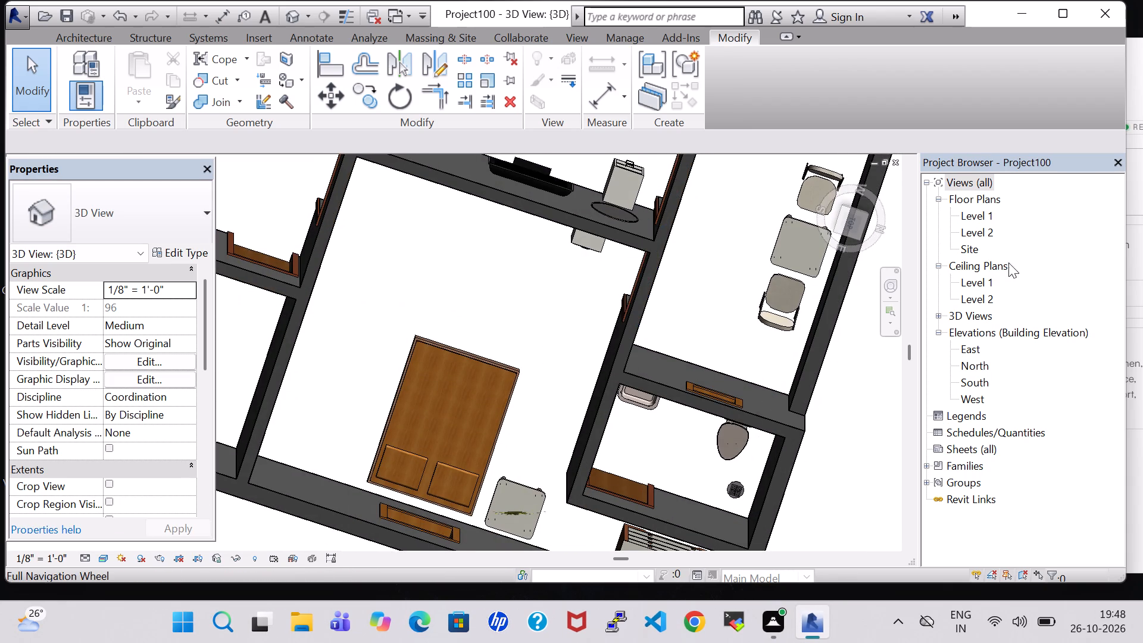
On the Level 1 plan, place another 60" x 30" Student desk, turned lengthwise along the window wall, between the unlabelled bedroom's bed and door-side wall.
double_click(976, 217)
scroll(699, 279, "down", 1)
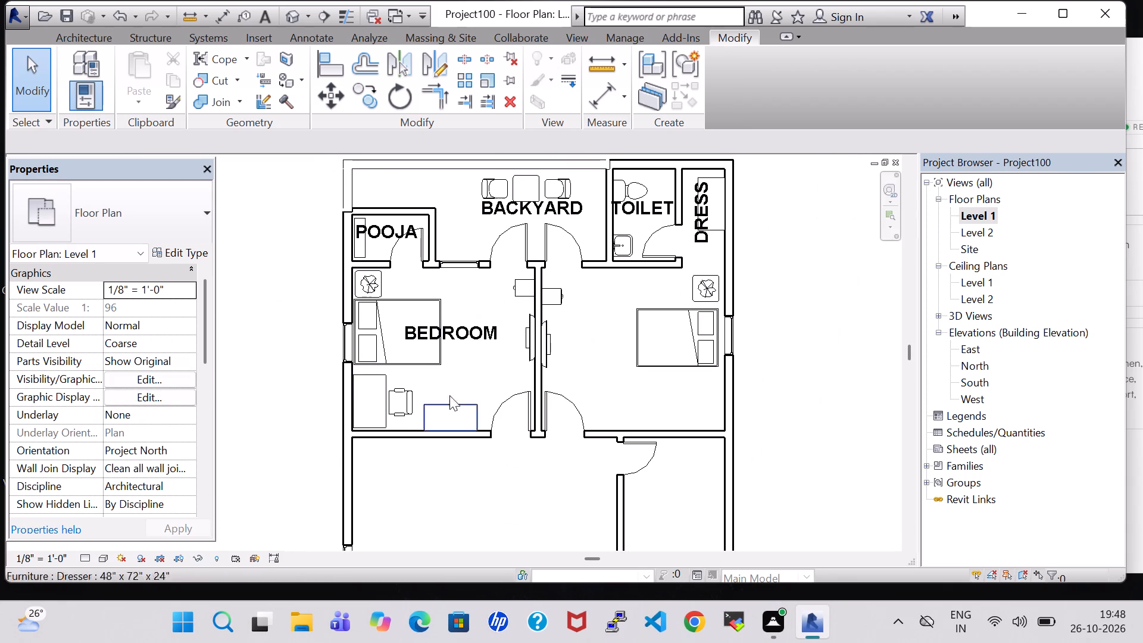
left_click(377, 383)
right_click(377, 381)
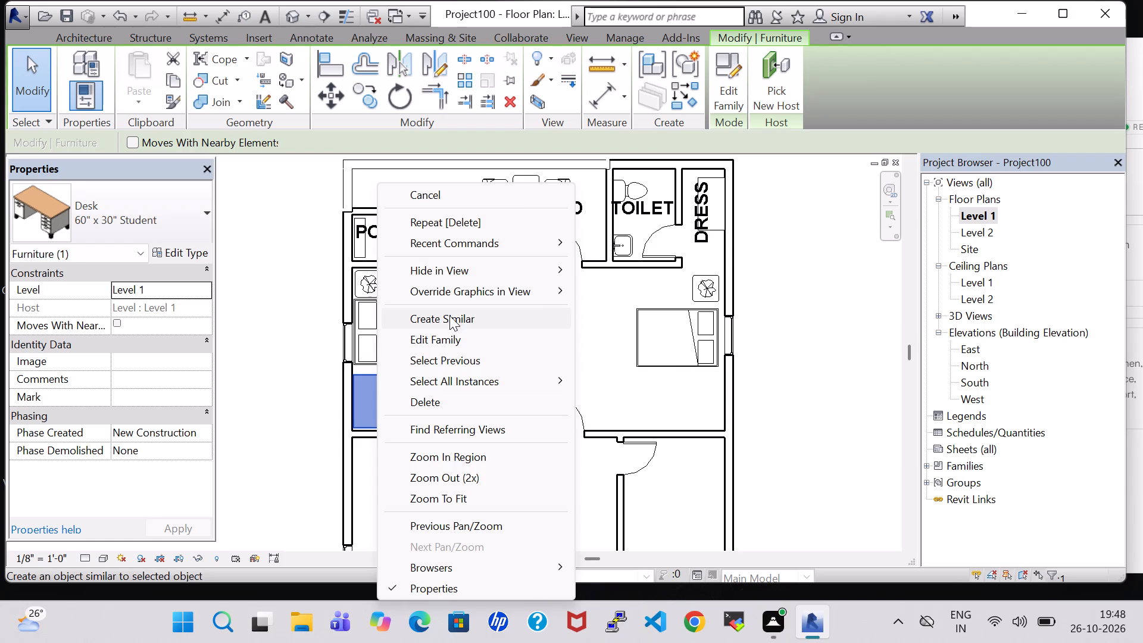
left_click(449, 316)
key("space")
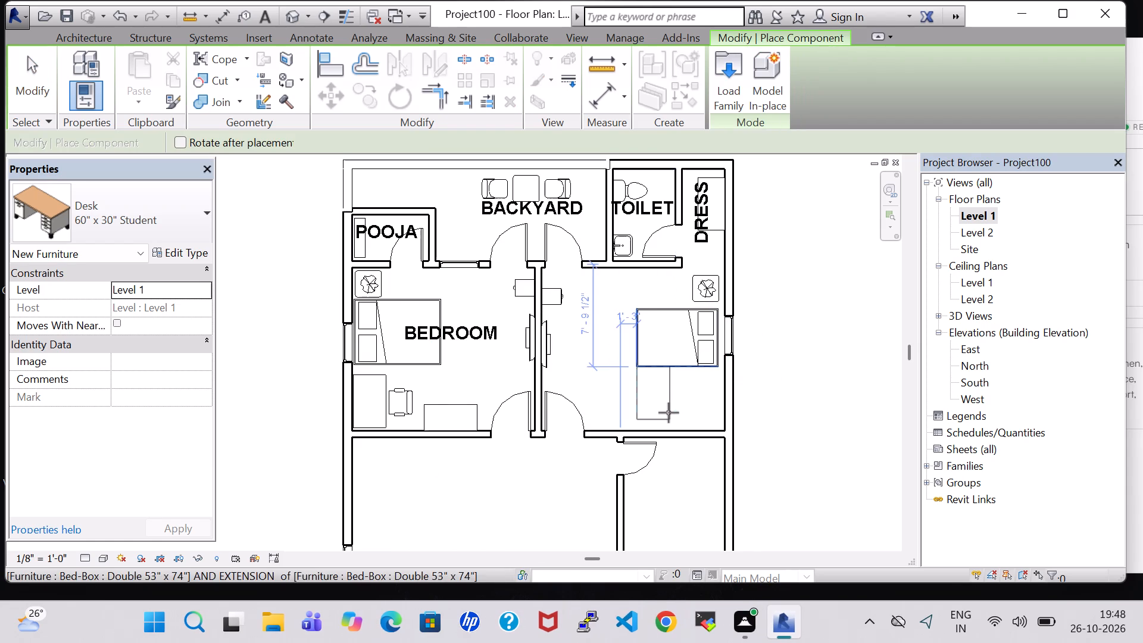
scroll(702, 427, "up", 6)
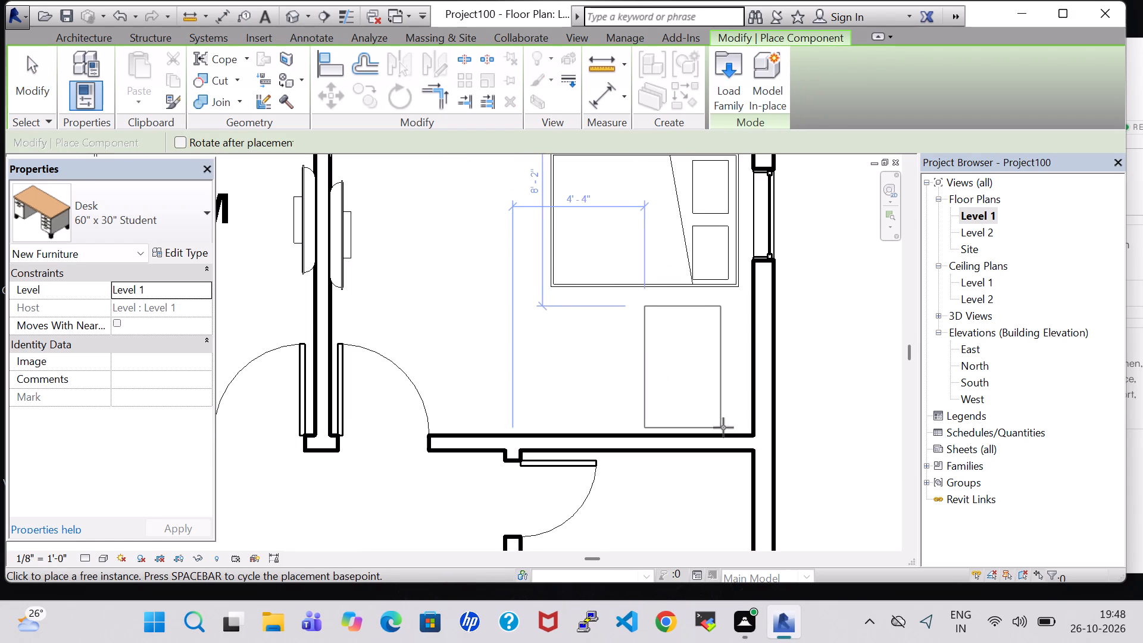
left_click(744, 421)
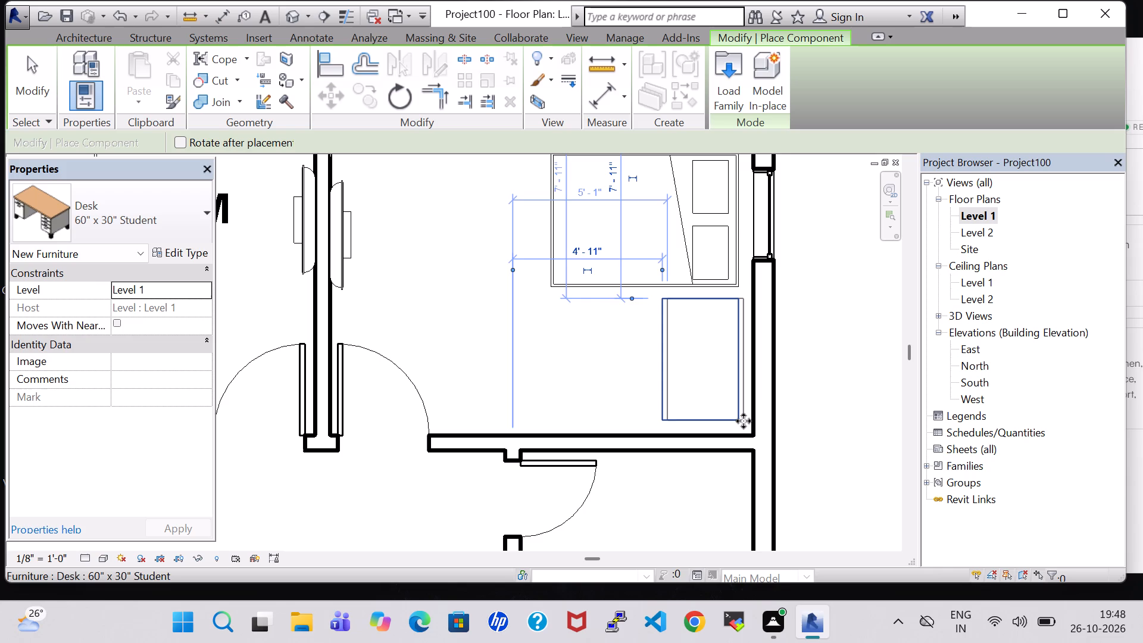
key("Escape")
key("Escape")
Nudge the new desk sideways until it sits close against the unlabelled bedroom's window wall.
left_click(736, 398)
key("Right")
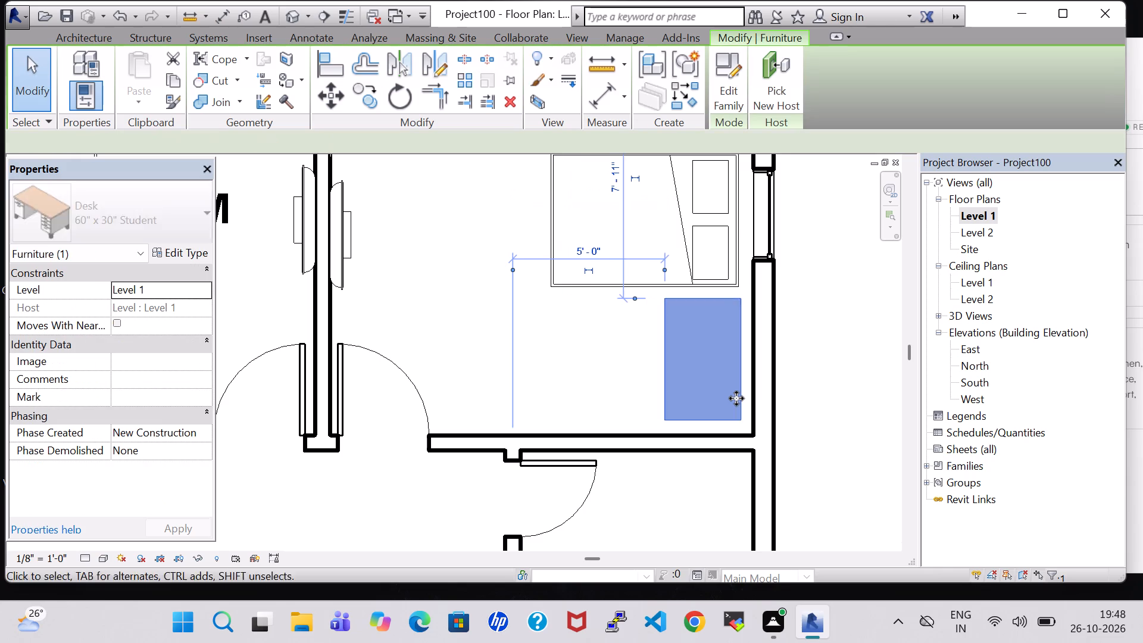
key("Right")
key("Right")
key("Right")
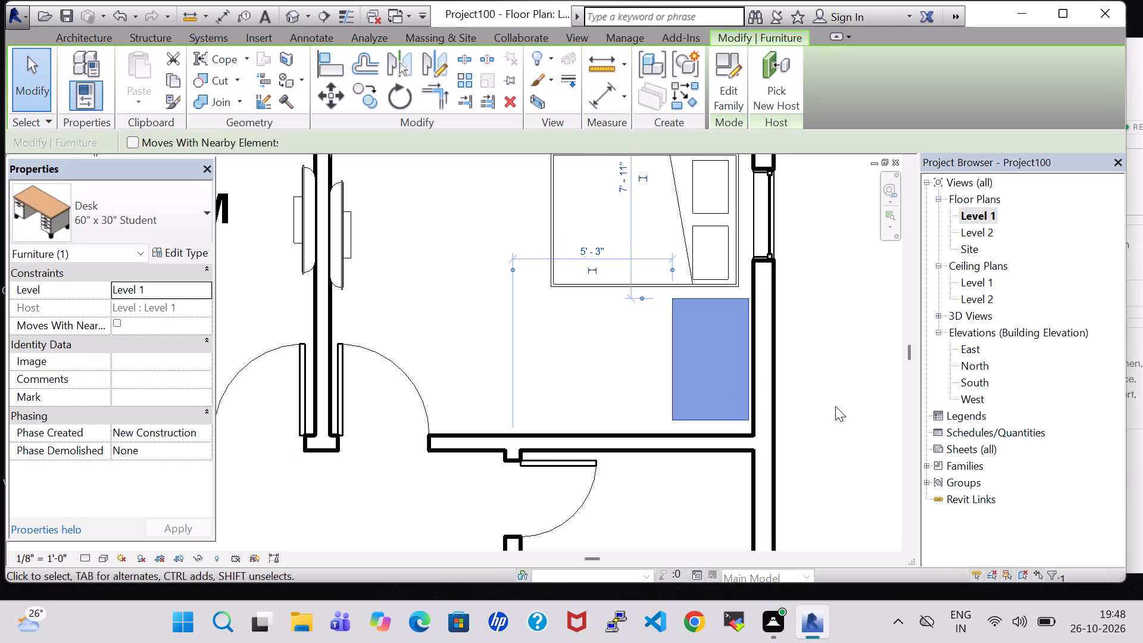
left_click(835, 406)
Place another Chair-Task Arms in the unlabelled bedroom, rotated to face the new desk, about 4' - 5" from the window wall.
scroll(828, 405, "down", 5)
left_click(414, 381)
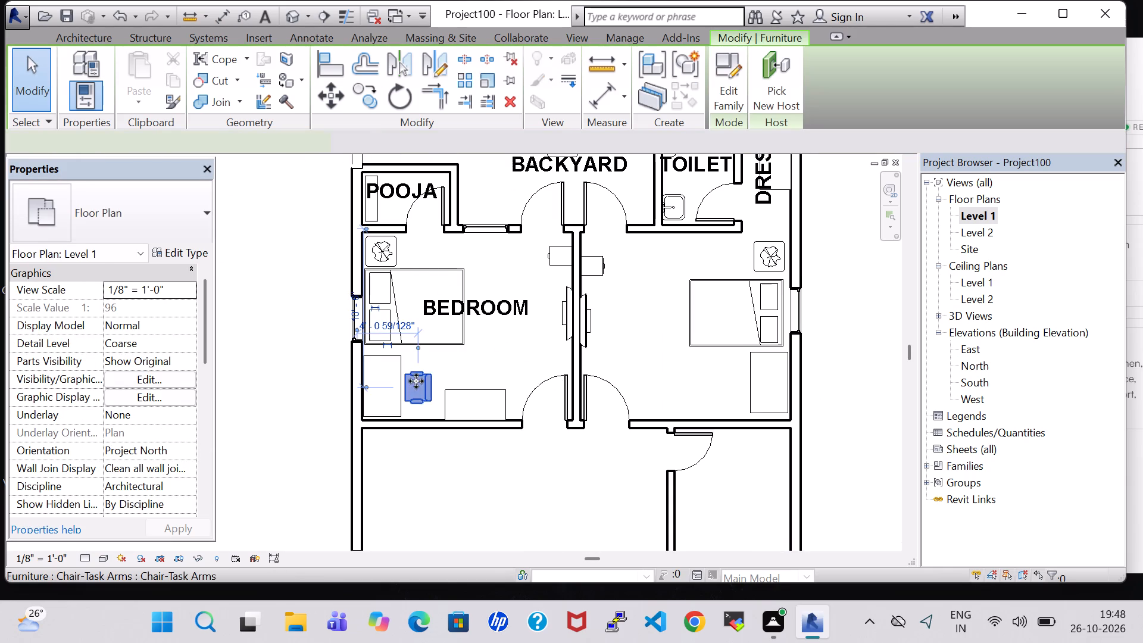
right_click(416, 381)
left_click(494, 323)
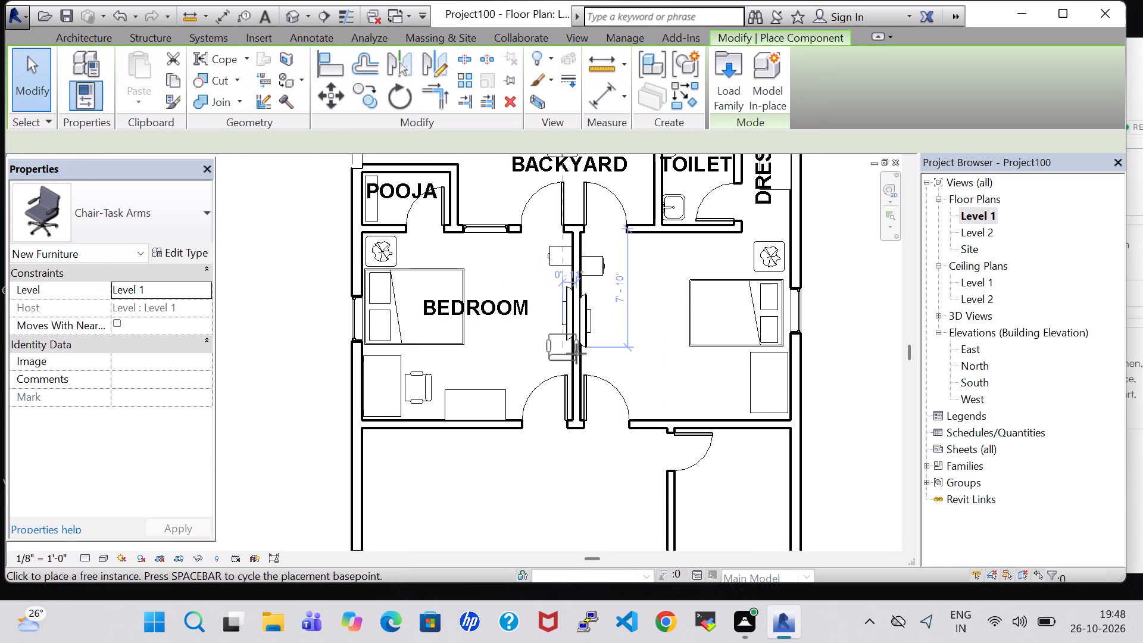
key("space")
key("space")
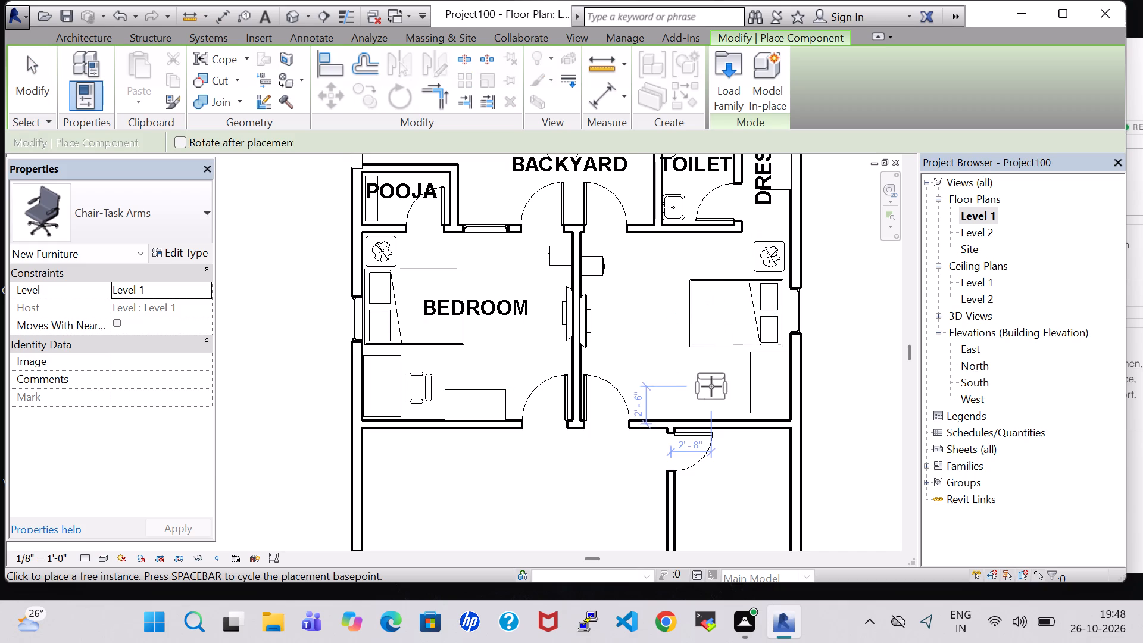
key("space")
scroll(711, 386, "up", 5)
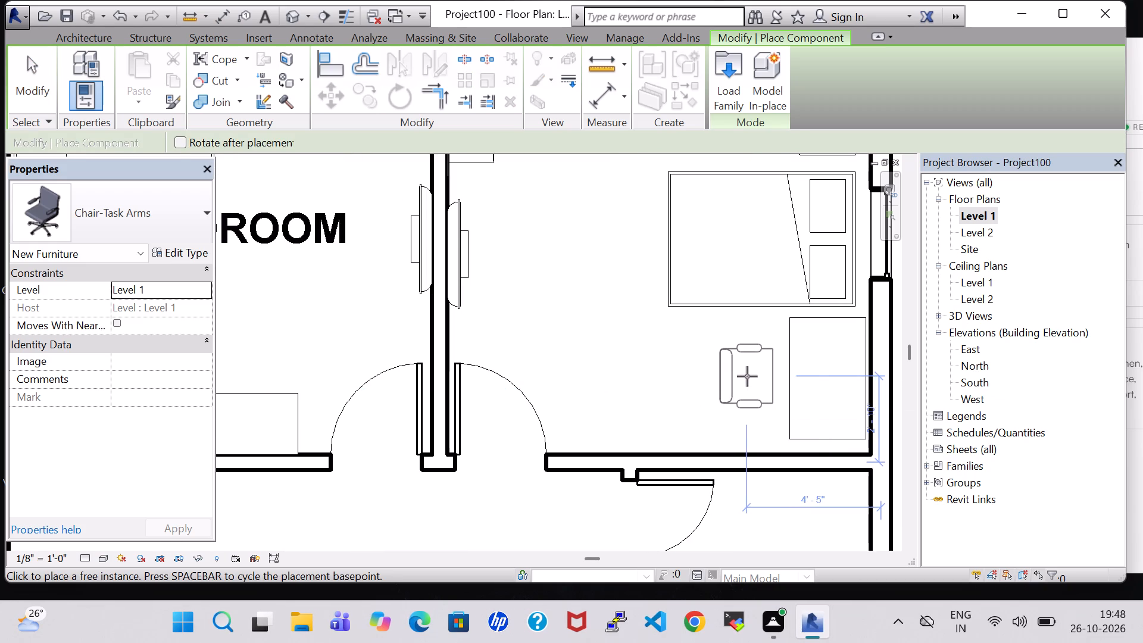
left_click(747, 376)
key("Escape")
key("Escape")
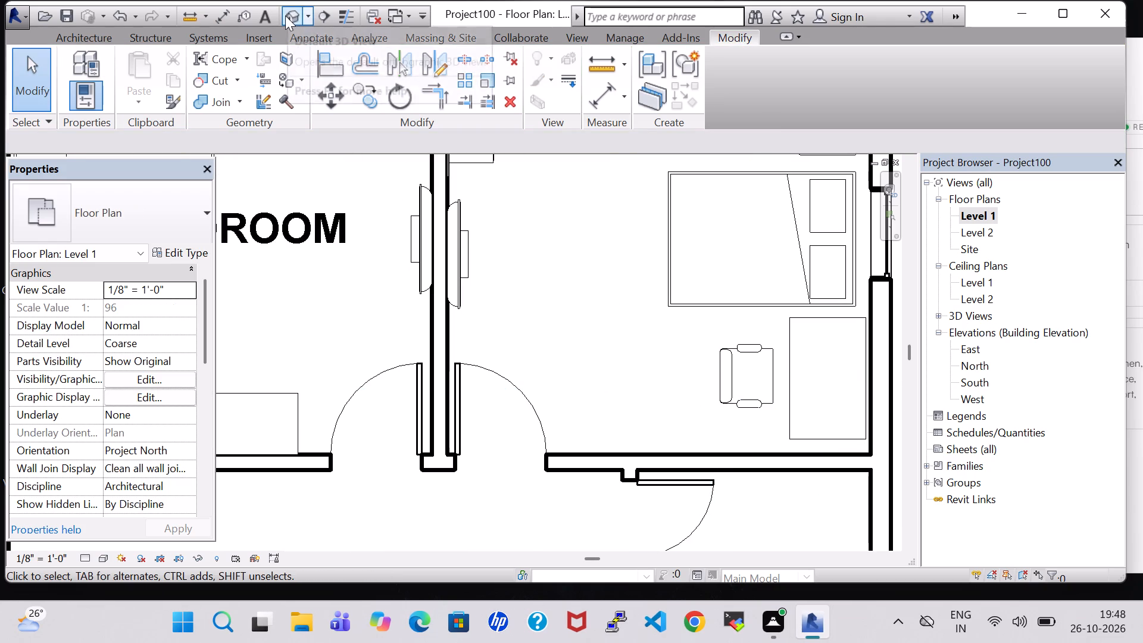
Inspect the new desk and chair in 3D and compare the furniture layouts of both bedrooms.
left_click(285, 15)
scroll(394, 277, "down", 2)
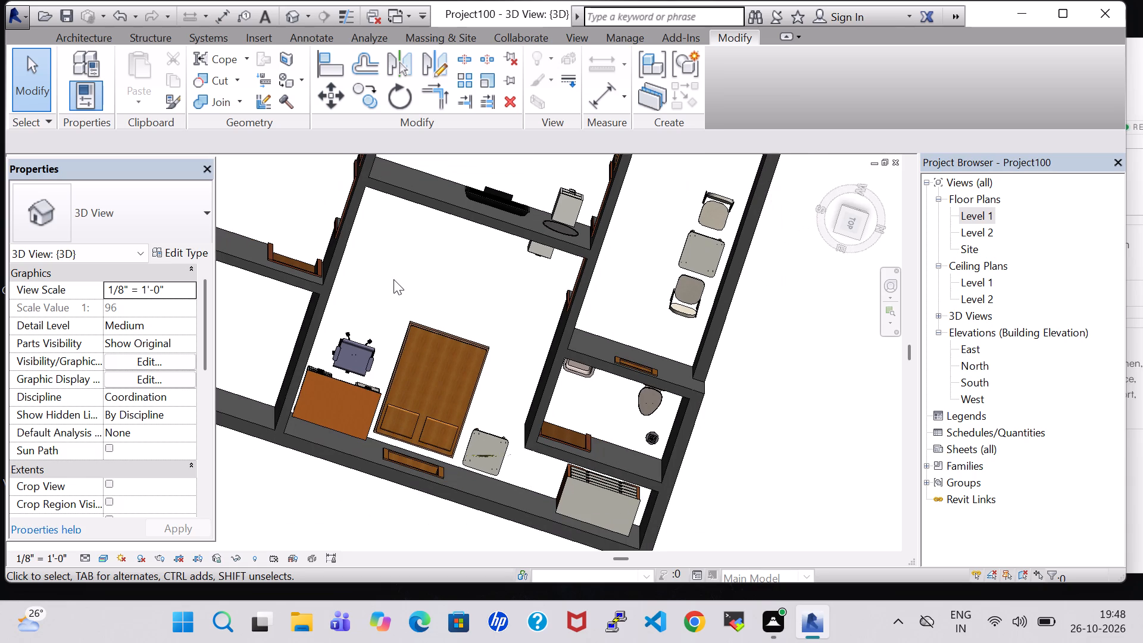
scroll(411, 271, "down", 2)
middle_click_drag(411, 273, 413, 436)
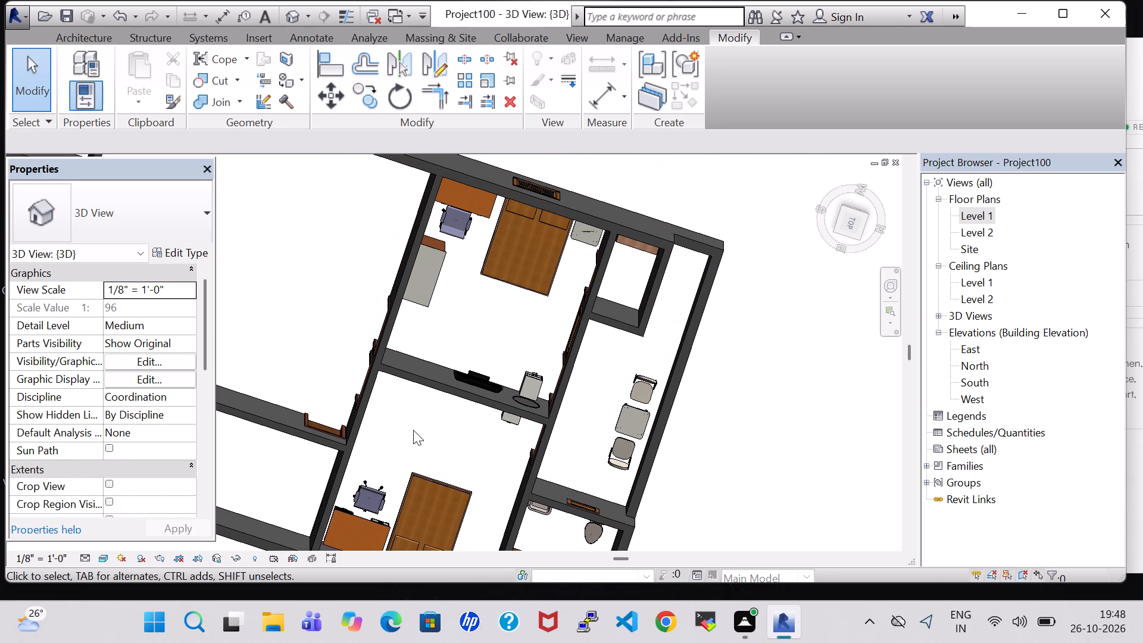
middle_click_drag(454, 319, 466, 247)
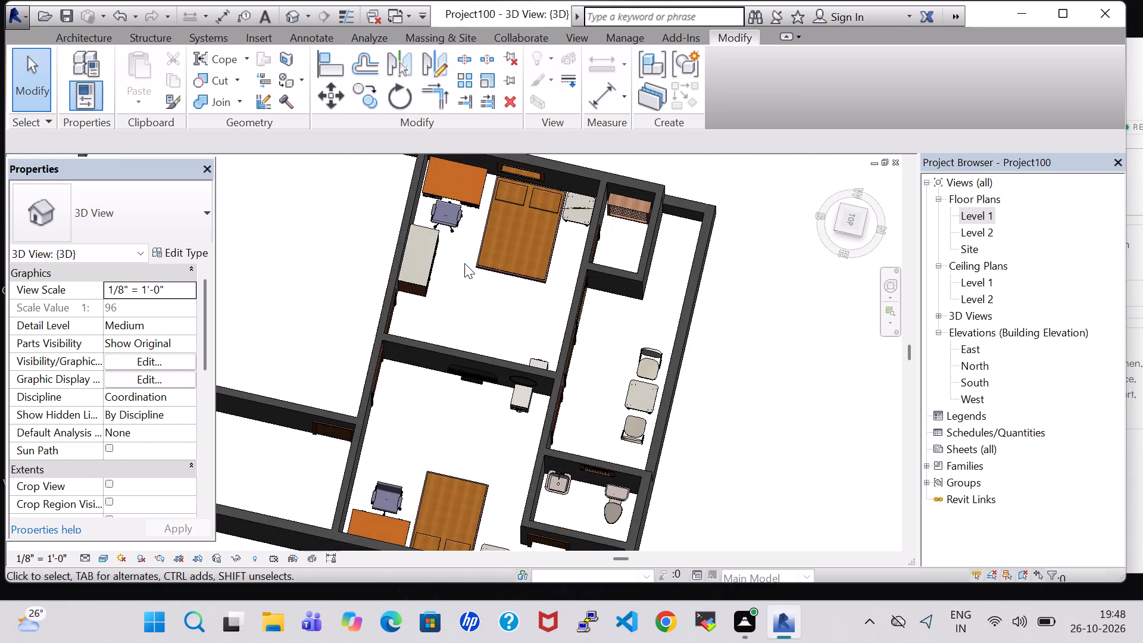
middle_click_drag(464, 266, 380, 214, "shift")
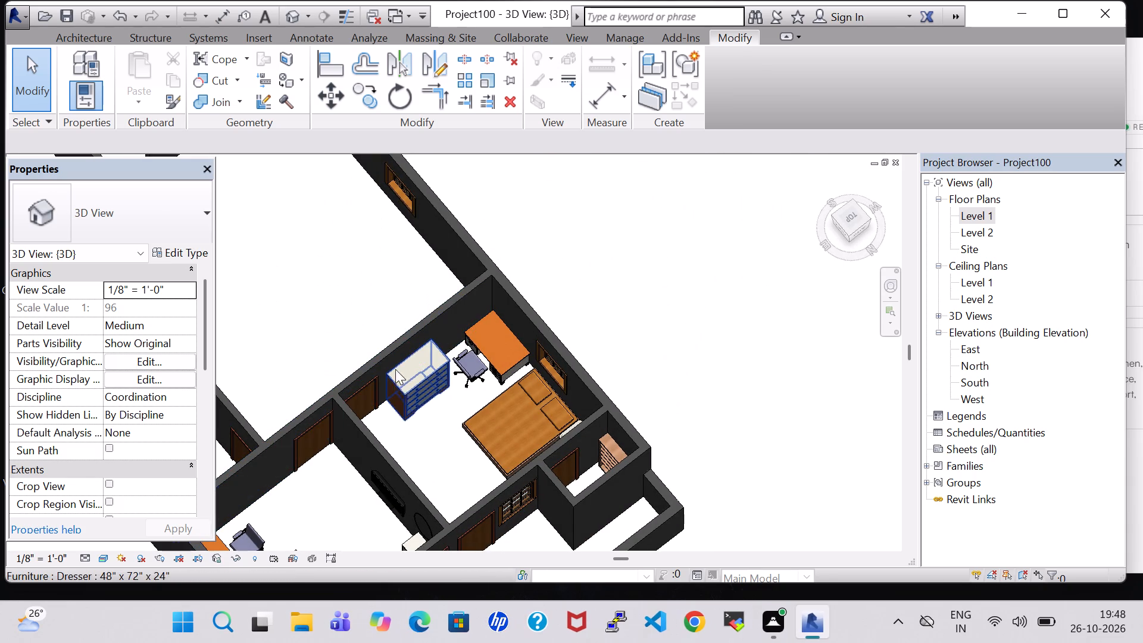
middle_click_drag(401, 422, 394, 452, "shift")
middle_click_drag(394, 452, 514, 371)
middle_click_drag(415, 430, 415, 438, "shift")
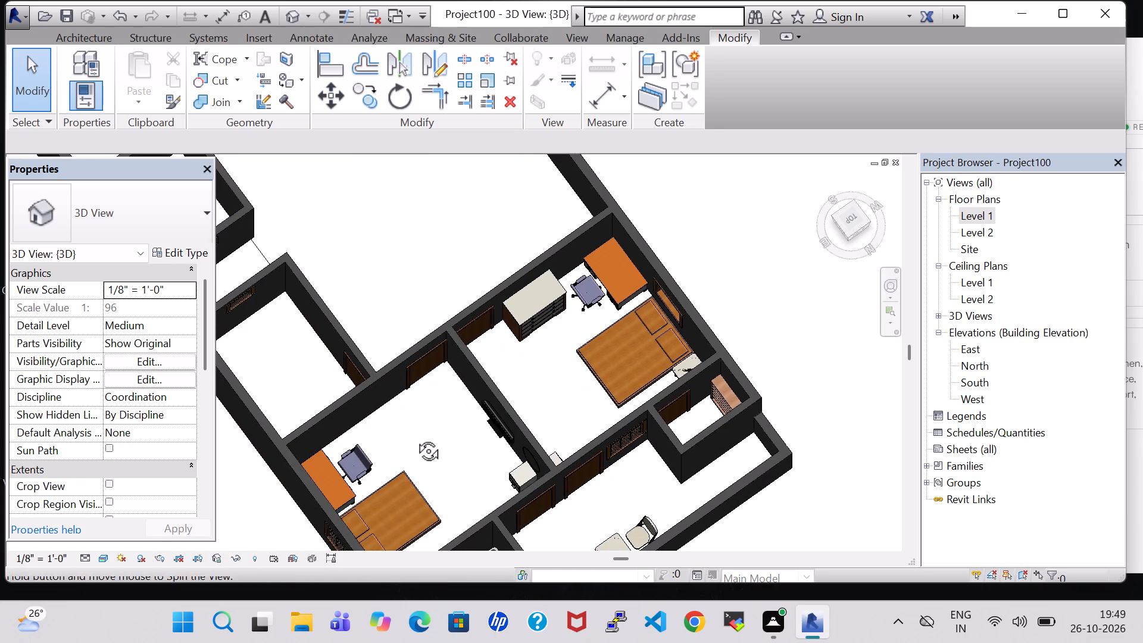
middle_click_drag(415, 438, 407, 468, "shift")
middle_click_drag(420, 447, 441, 332)
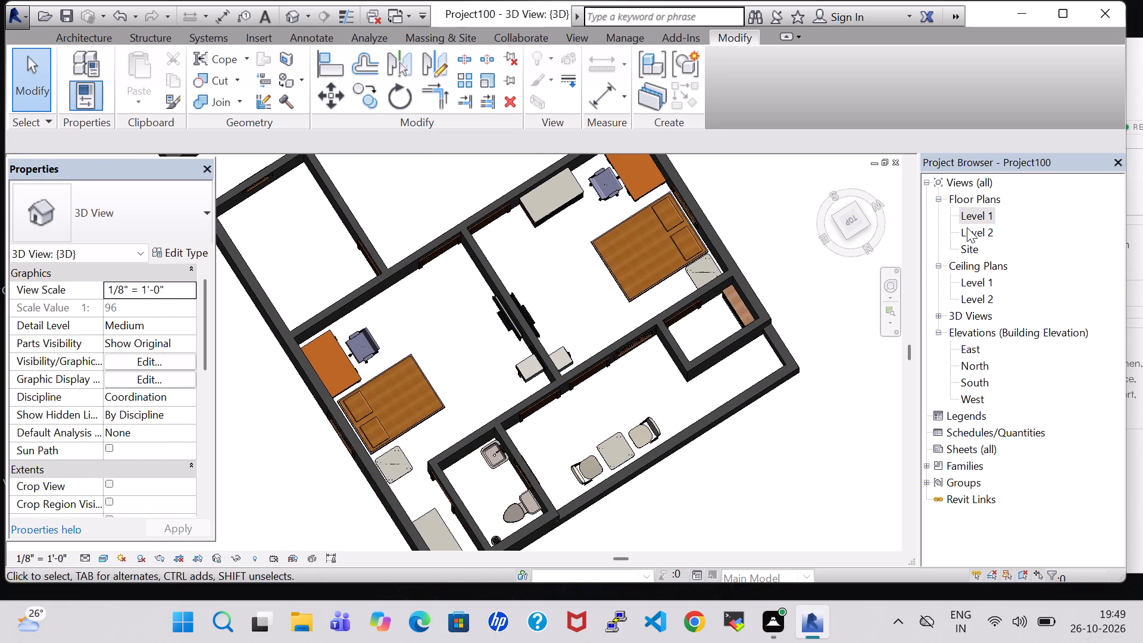
On the Level 1 plan, place a tagged room in the unlabelled bedroom beside BEDROOM.
double_click(979, 220)
scroll(582, 336, "down", 4)
middle_click_drag(582, 336, 514, 392)
left_click(101, 39)
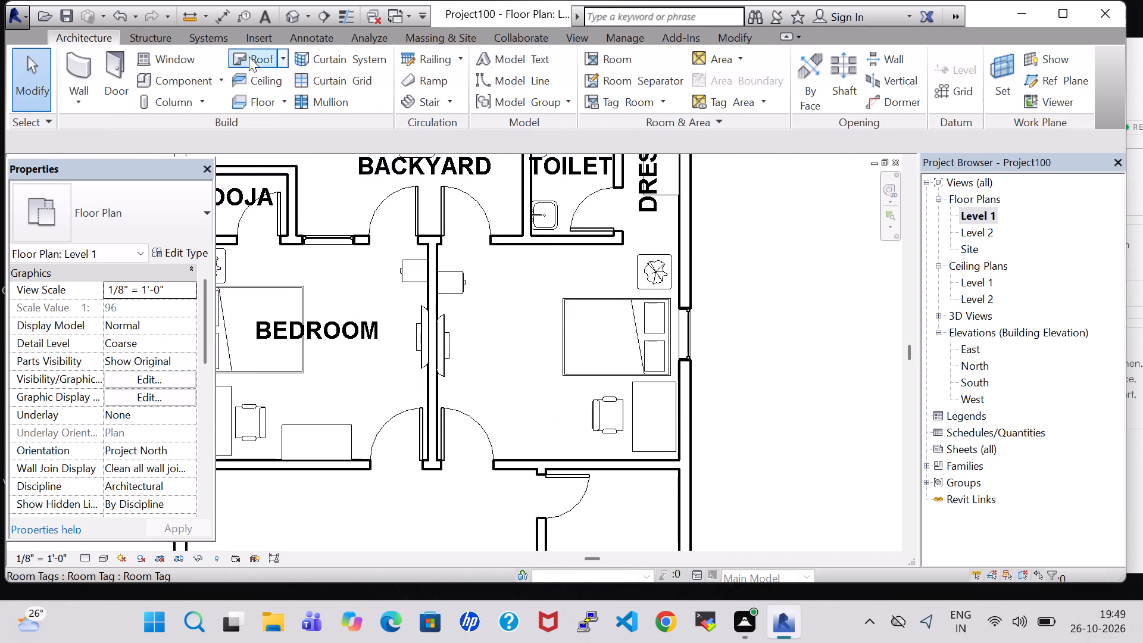
left_click(597, 55)
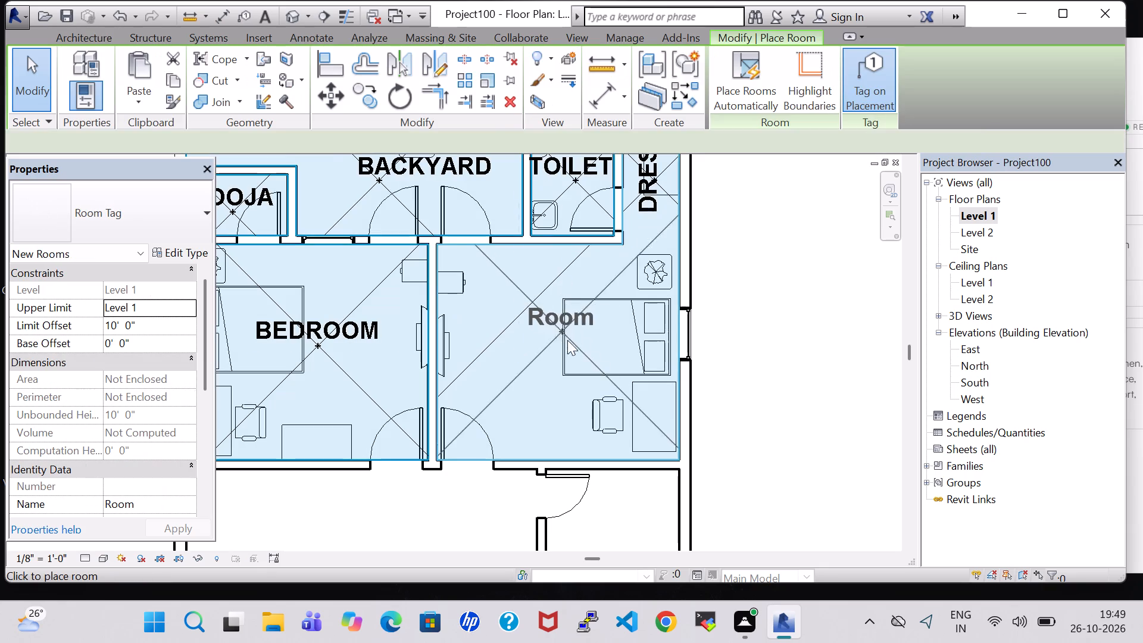
left_click(547, 339)
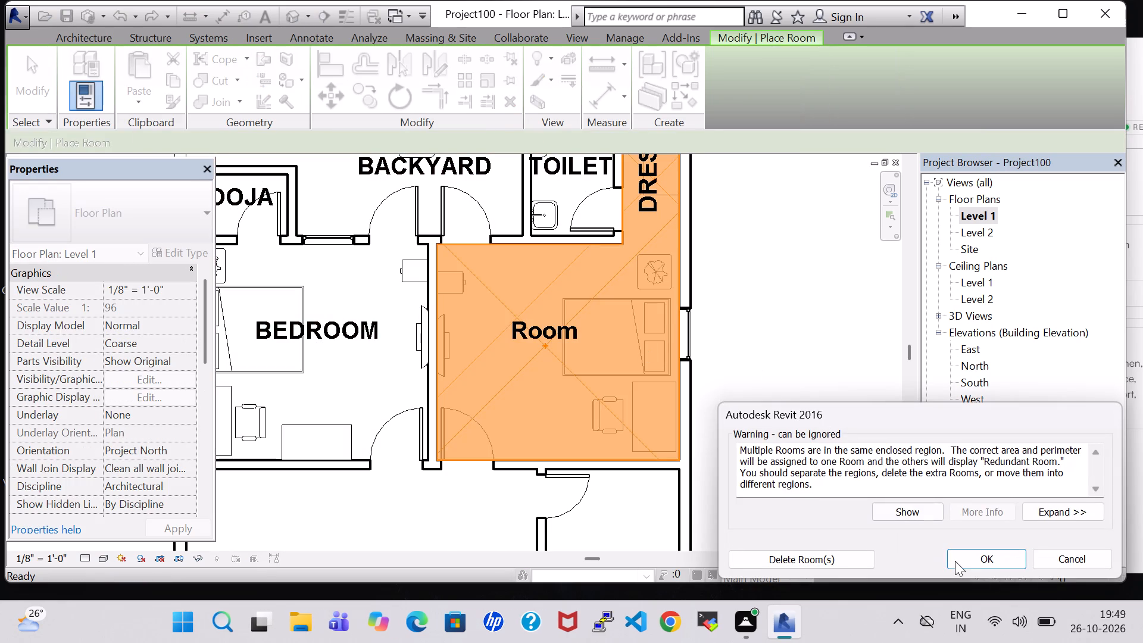
left_click(963, 561)
key("Escape")
key("Escape")
Rename the new room tag as BEDROOM-2.
double_click(548, 337)
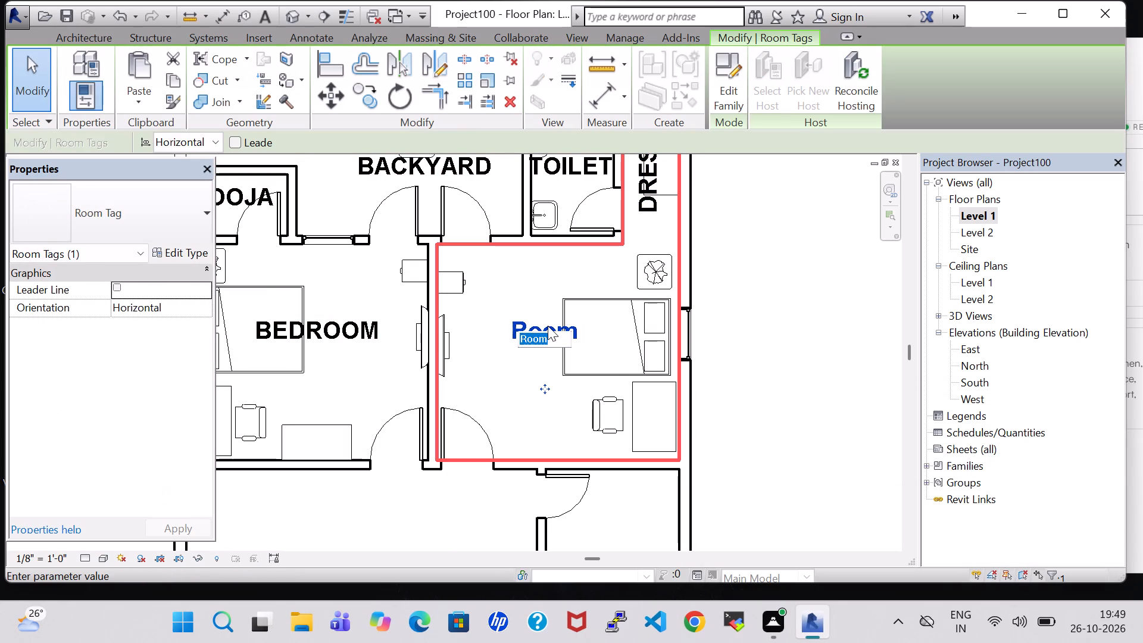
key("BackSpace")
type("BEDROOM-2")
key("Return")
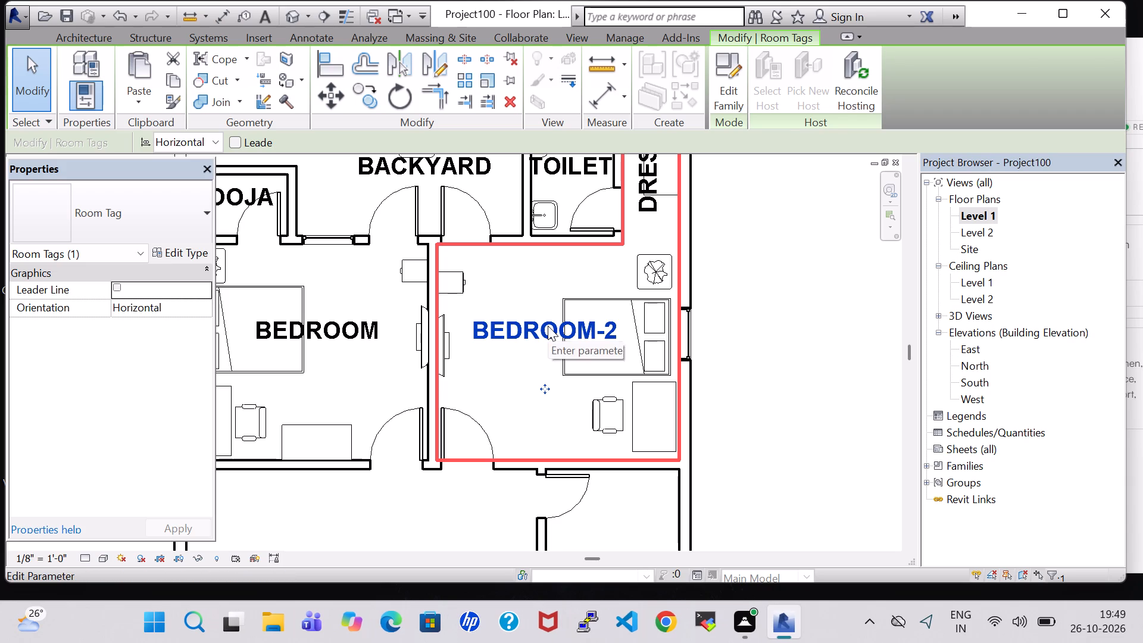
left_click(757, 327)
Examine the furnished bedrooms and adjoining rooms in plan and from several angles in 3D.
scroll(757, 327, "down", 3)
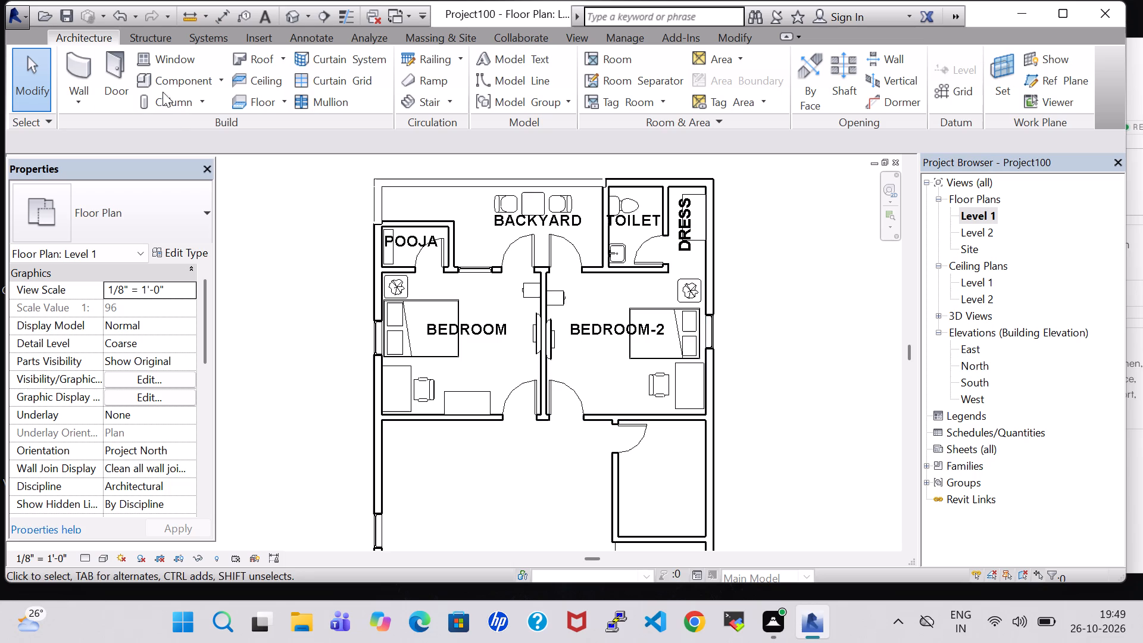
left_click(521, 294)
left_click(803, 299)
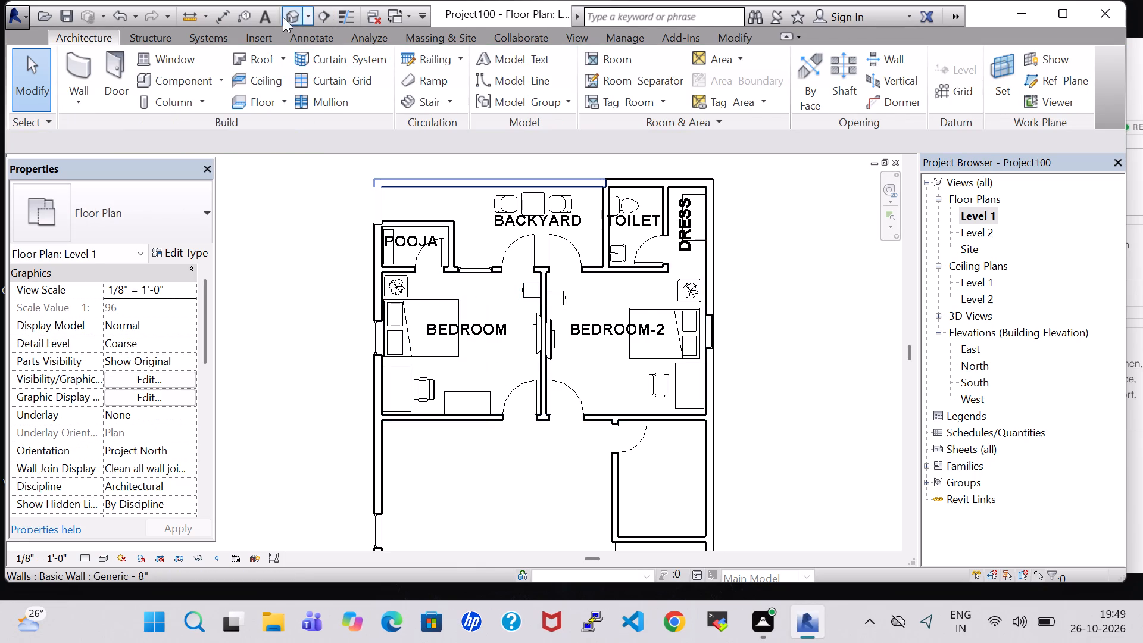
double_click(292, 17)
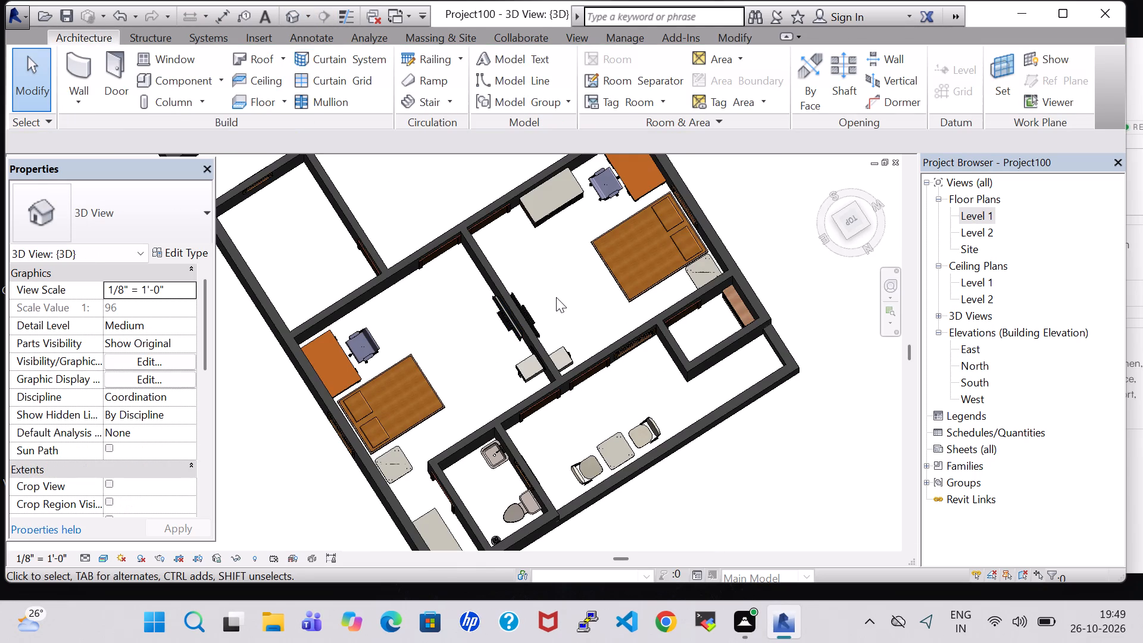
middle_click_drag(556, 297, 687, 143)
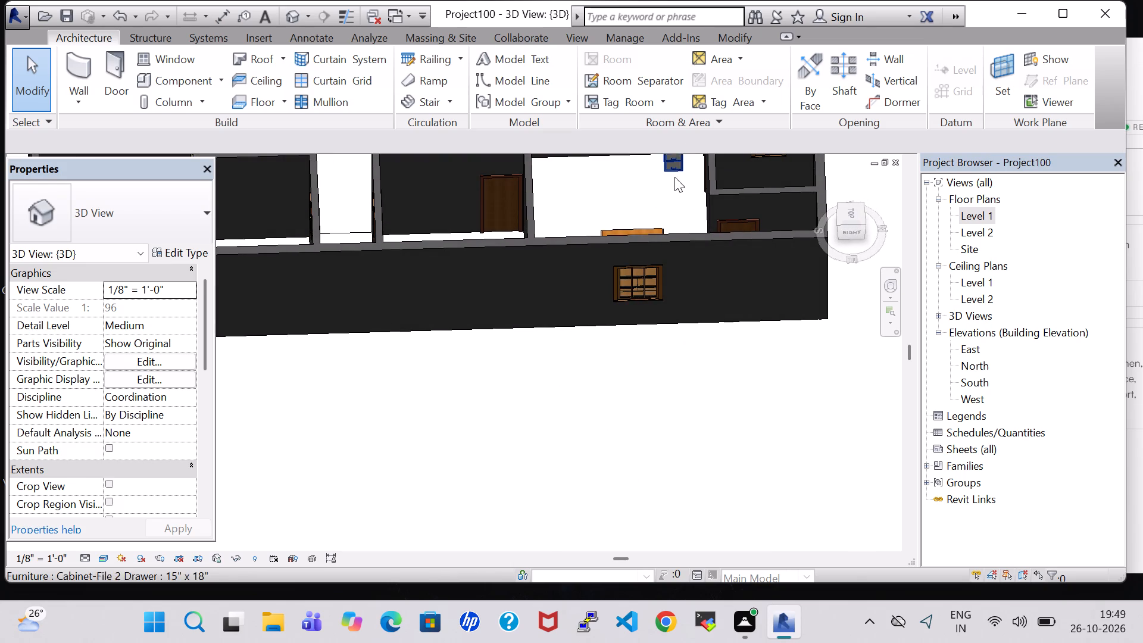
middle_click_drag(674, 177, 671, 330)
middle_click_drag(653, 187, 654, 201, "shift")
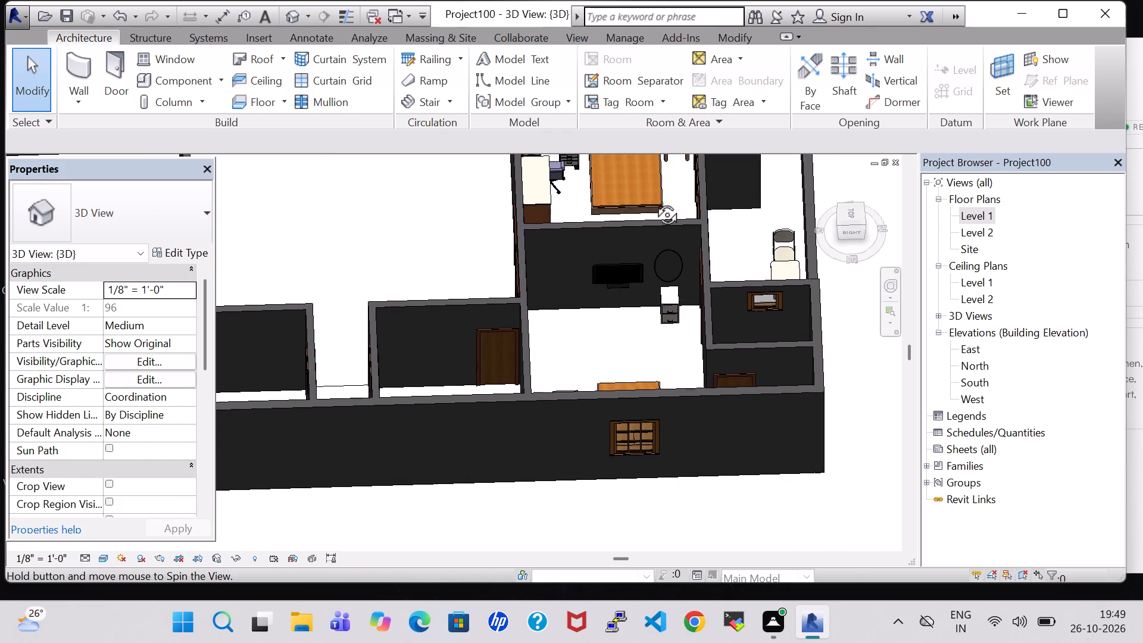
middle_click_drag(654, 201, 617, 453, "shift")
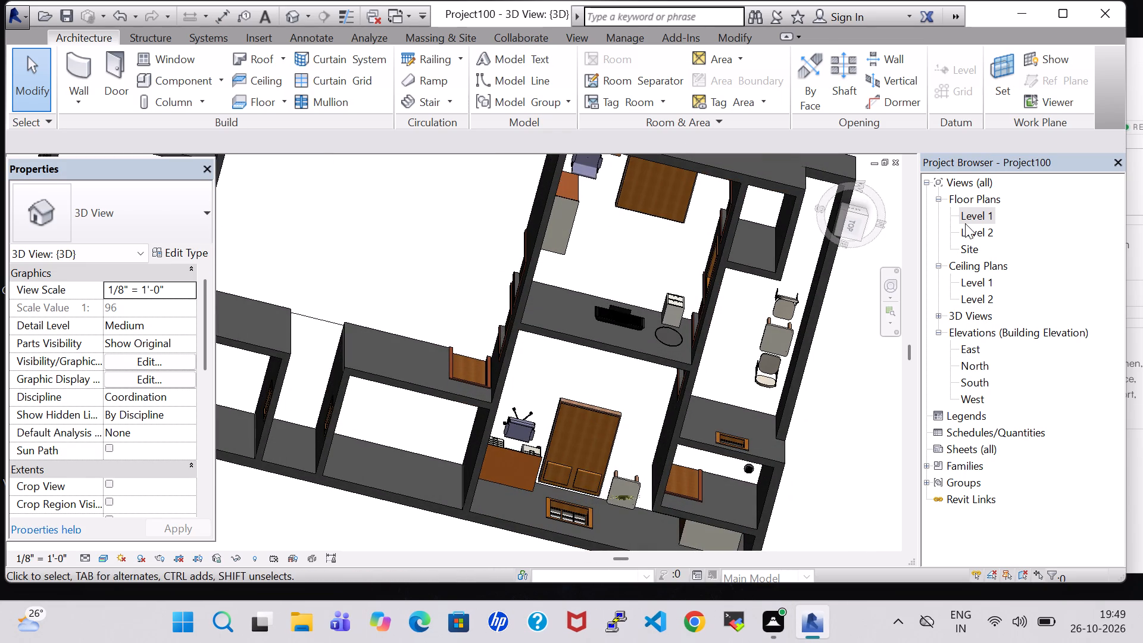
On the Level 1 plan, rename the TOILET room tag as A.TOILET.
double_click(965, 223)
scroll(639, 324, "down", 3)
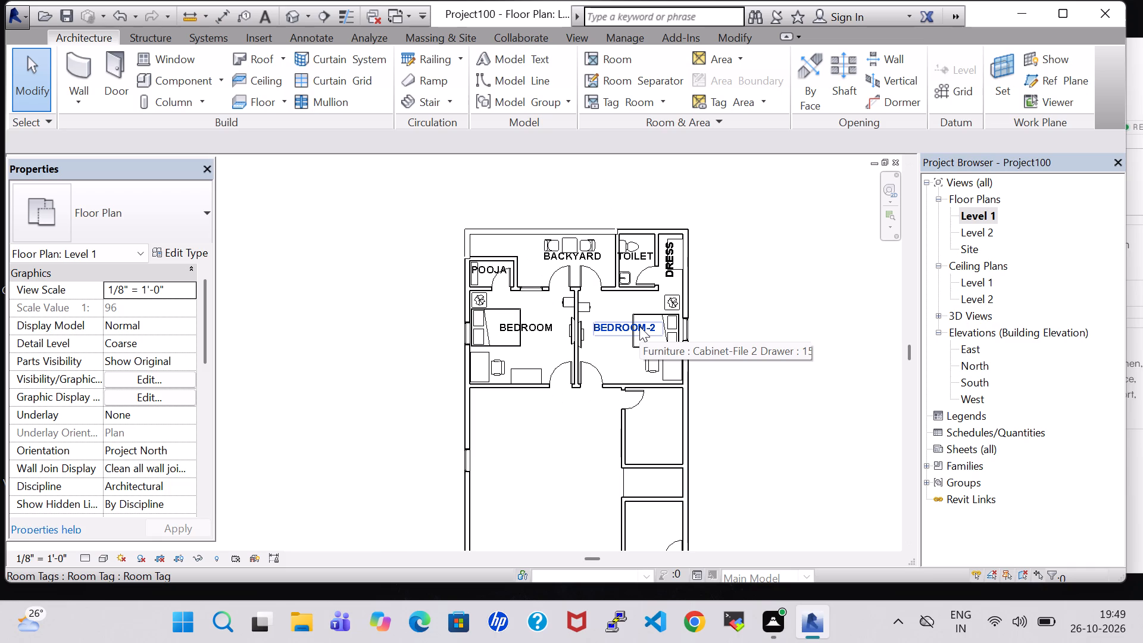
scroll(639, 326, "up", 5)
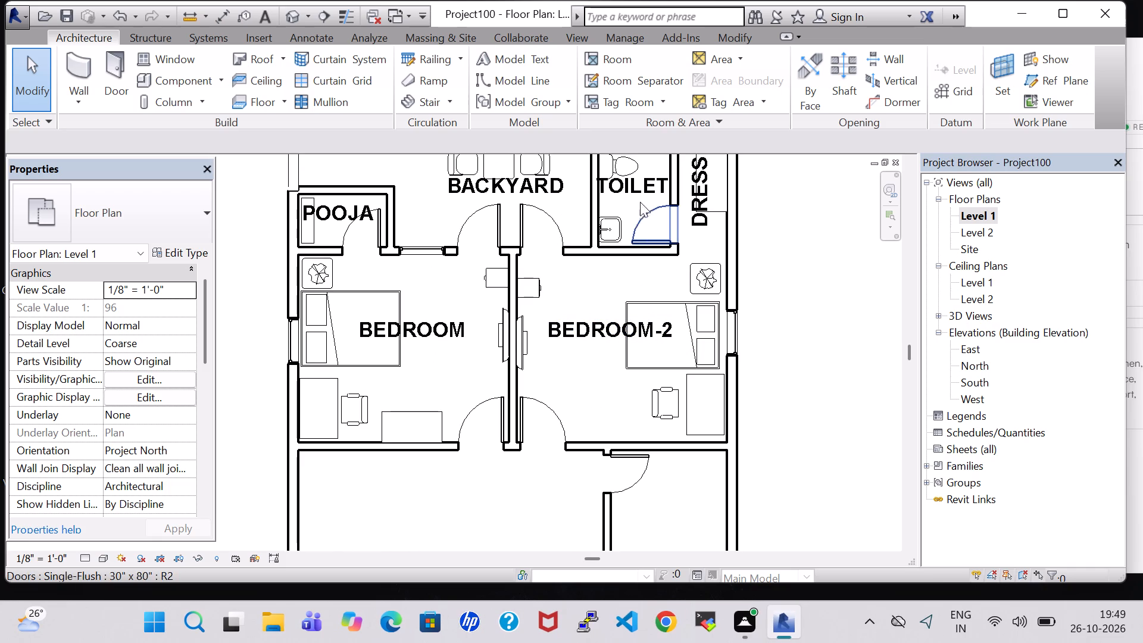
triple_click(639, 191)
double_click(606, 192)
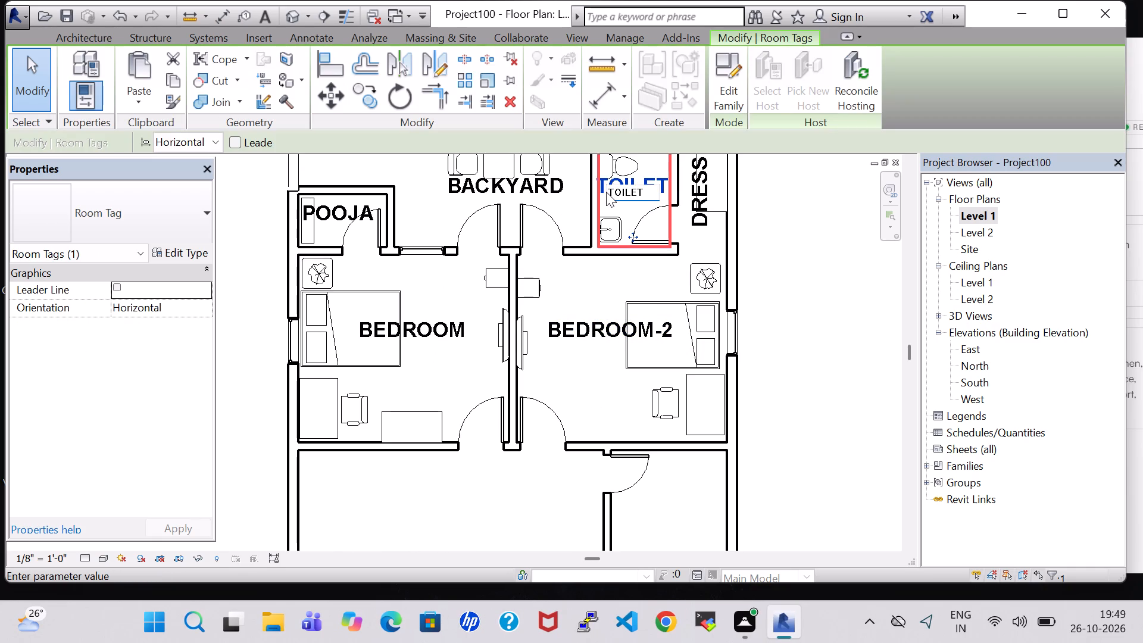
double_click(611, 195)
left_click(611, 193)
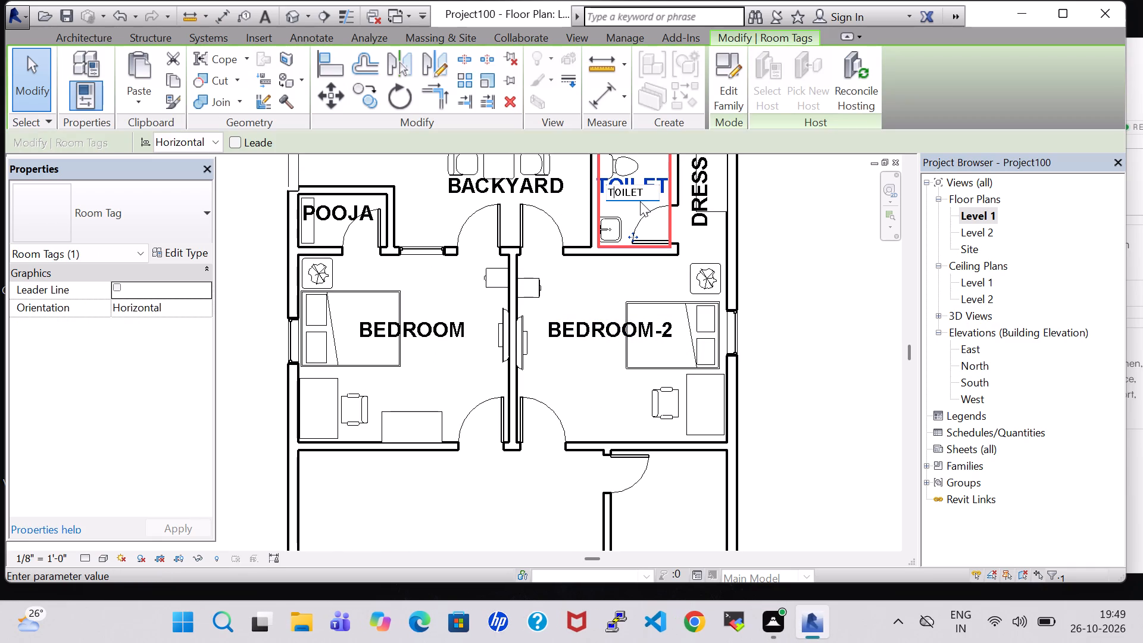
key("Left")
key("a")
key("period")
key("Return")
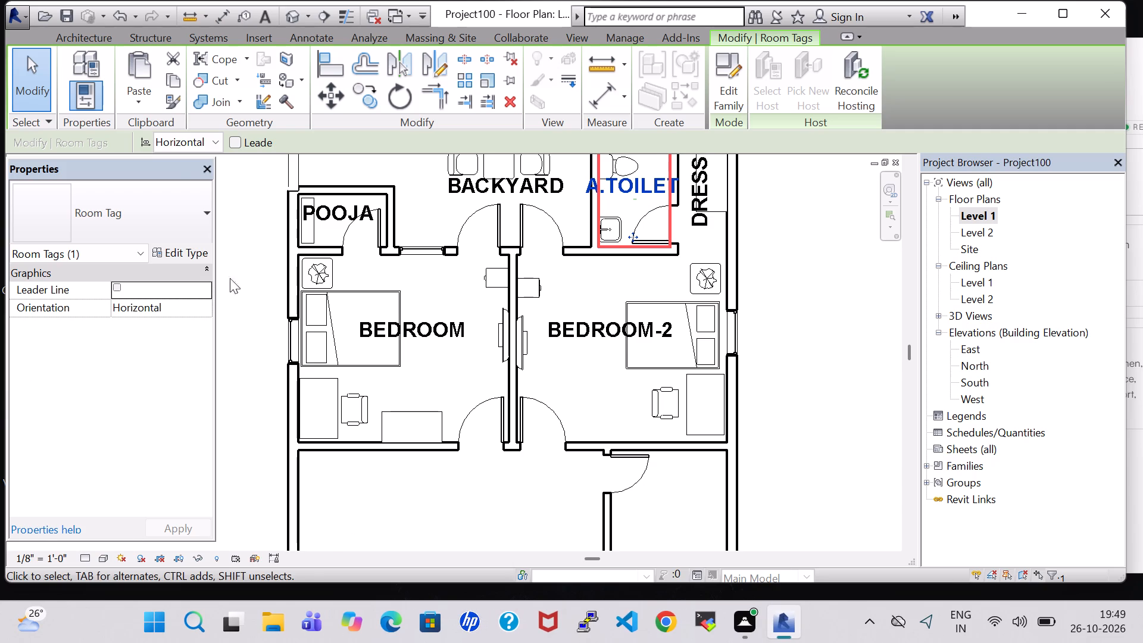
Set the A.TOILET room tag's orientation to Vertical.
left_click(186, 143)
left_click(184, 172)
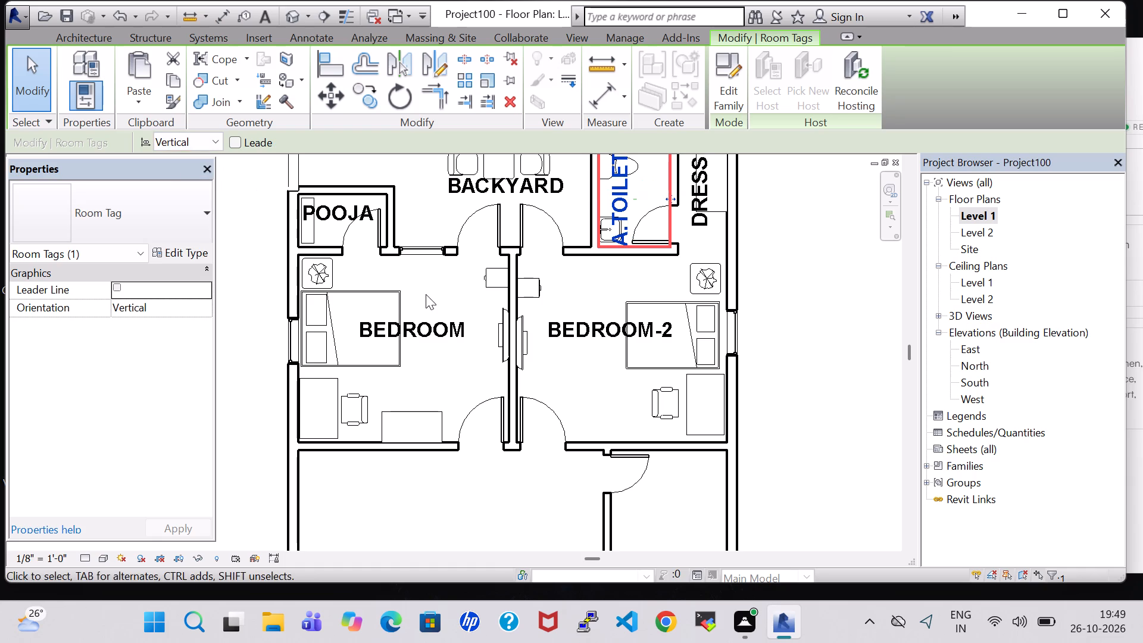
left_click(800, 219)
Nudge the vertical A.TOILET tag slightly towards the DRESS side of its room.
scroll(800, 219, "down", 2)
middle_click_drag(800, 219, 797, 274)
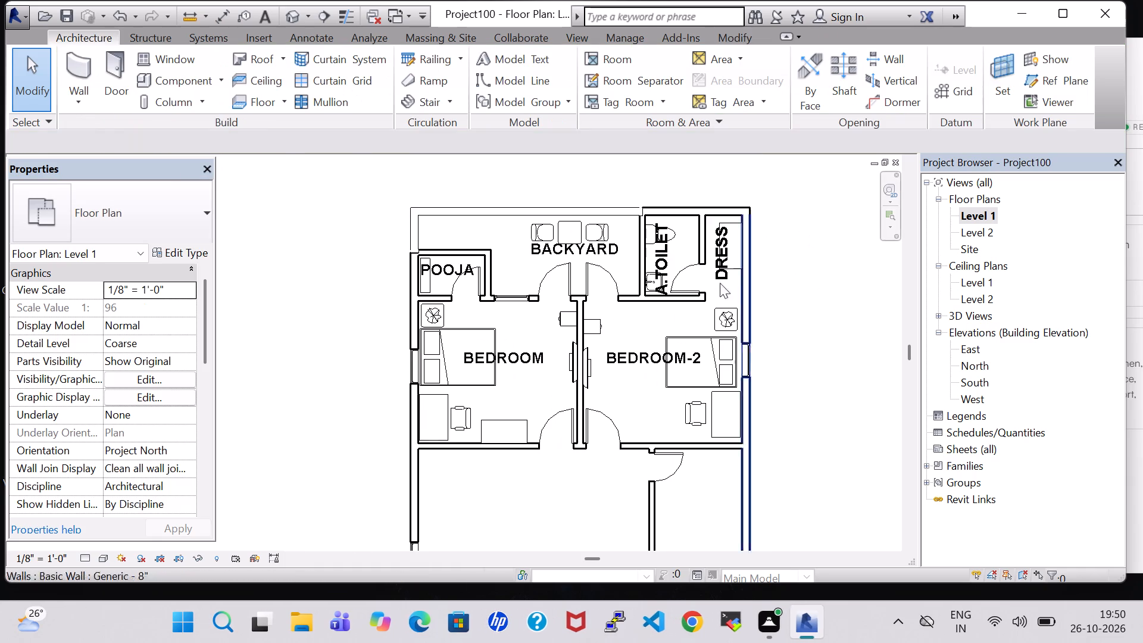
left_click(661, 260)
key("Up")
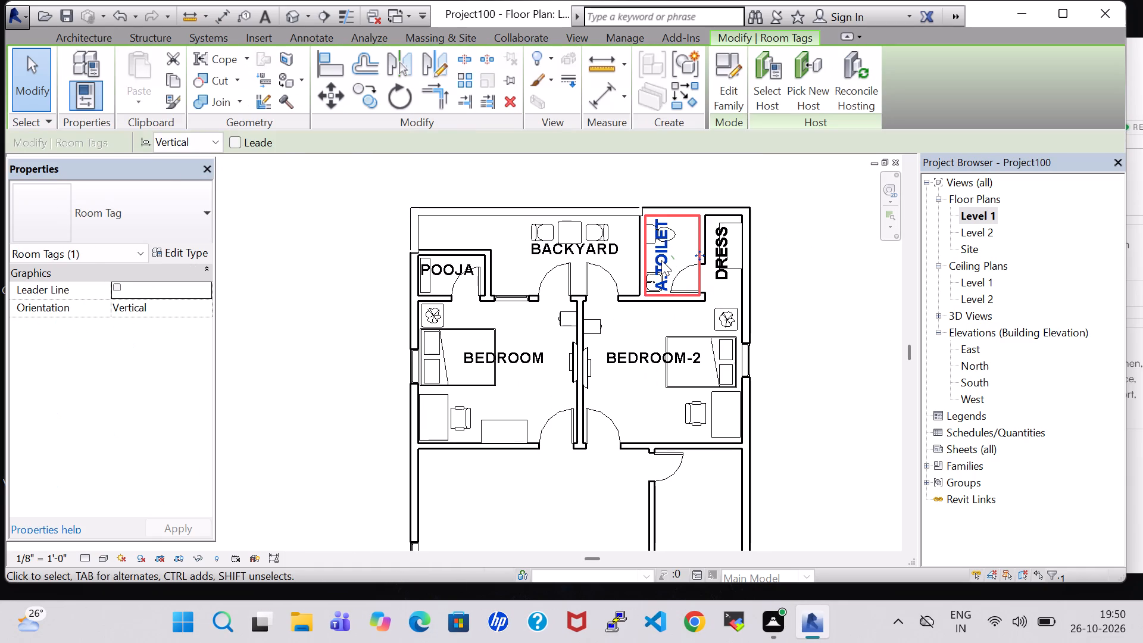
key("Up")
key("Down")
key("Right")
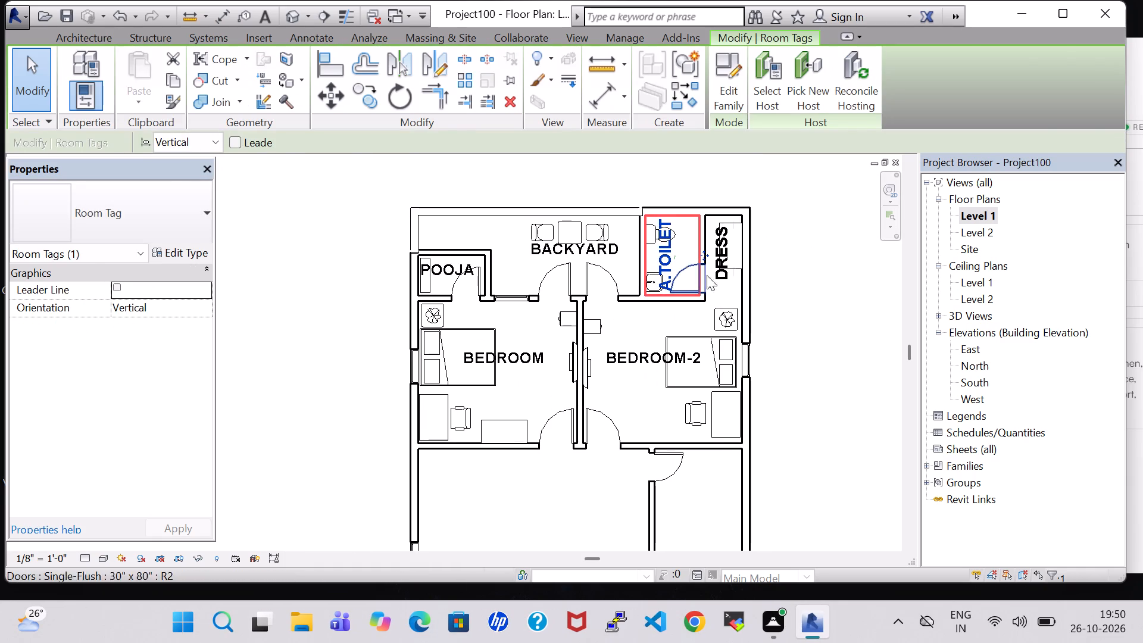
left_click(819, 303)
Examine the unfurnished rooms and hall adjoining the two bedrooms on the Level 1 plan.
scroll(817, 304, "down", 2)
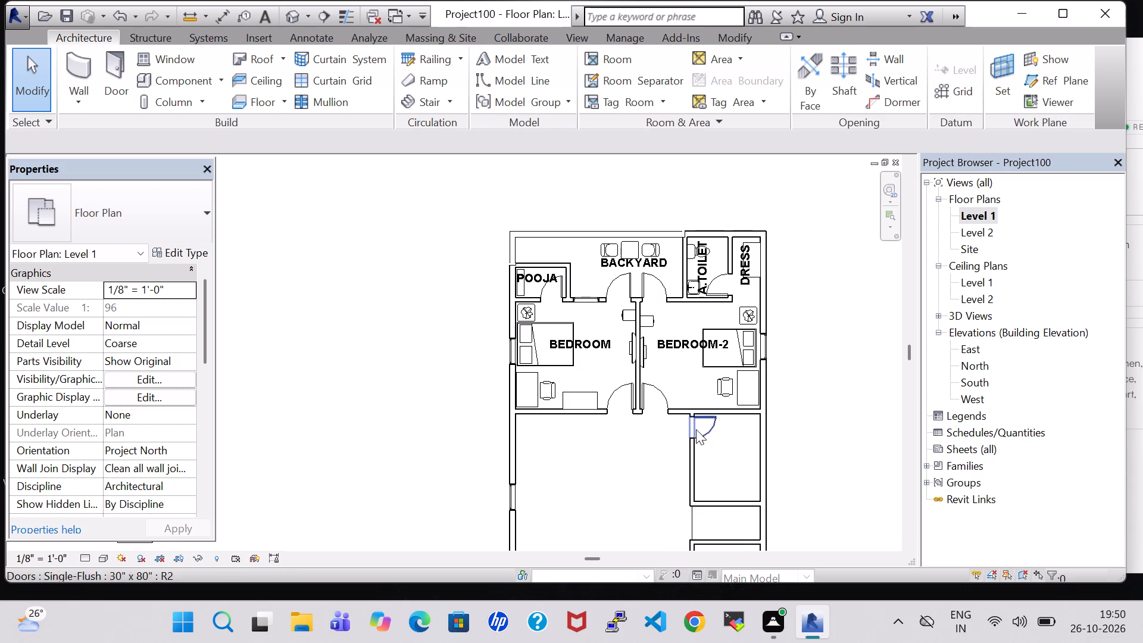
middle_click_drag(625, 451, 616, 385)
scroll(616, 385, "down", 2)
middle_click_drag(616, 385, 565, 379)
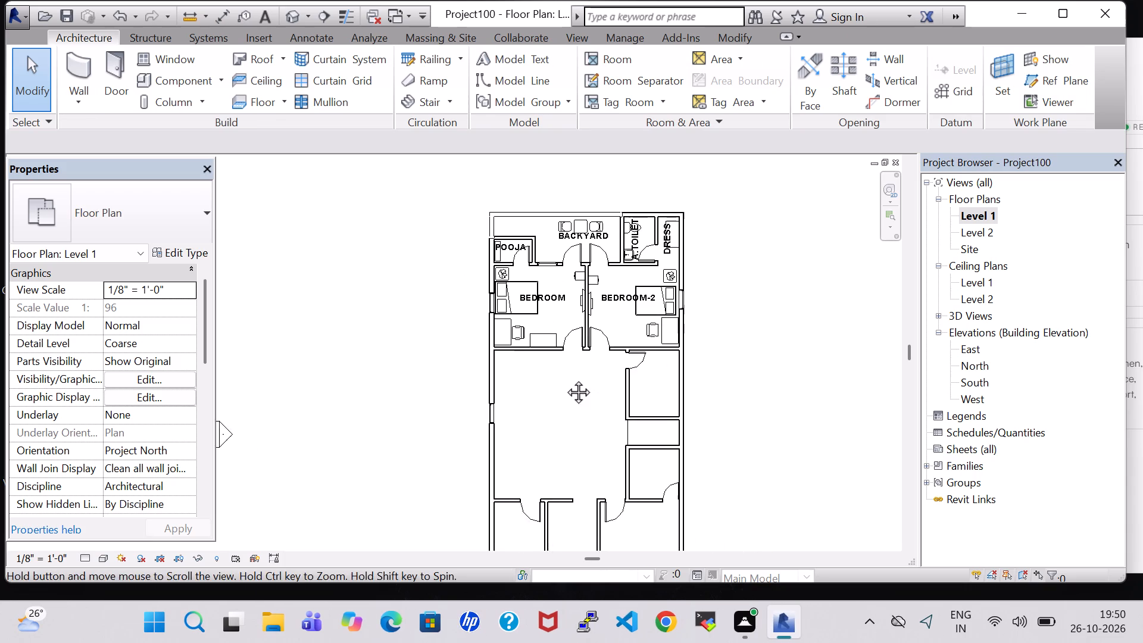
middle_click_drag(565, 379, 546, 379)
scroll(546, 375, "up", 5)
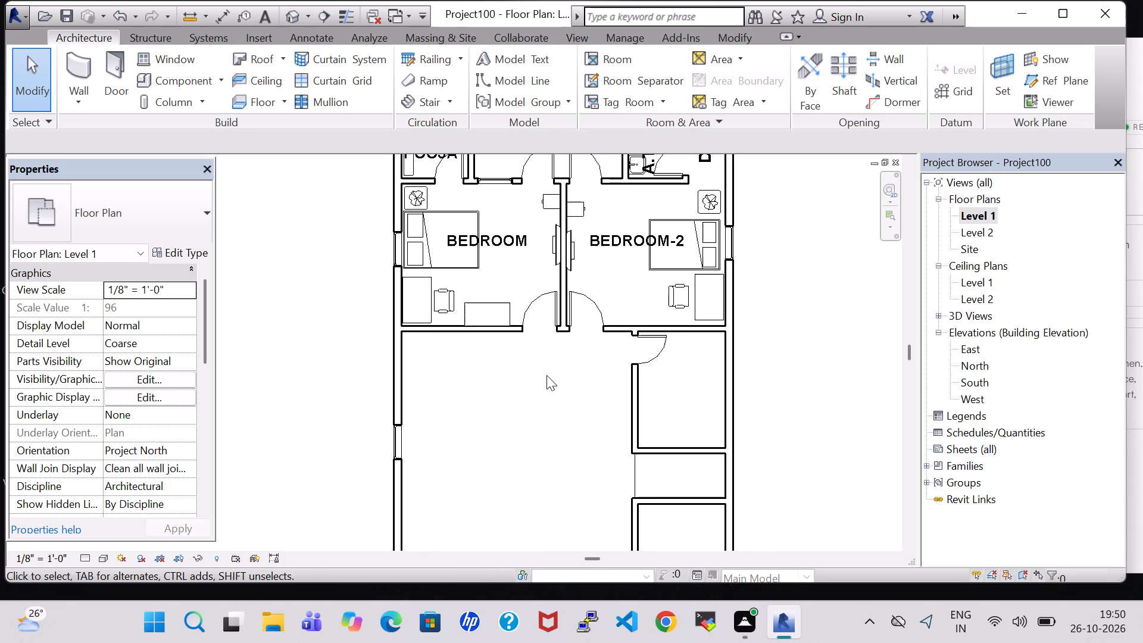
scroll(546, 375, "down", 3)
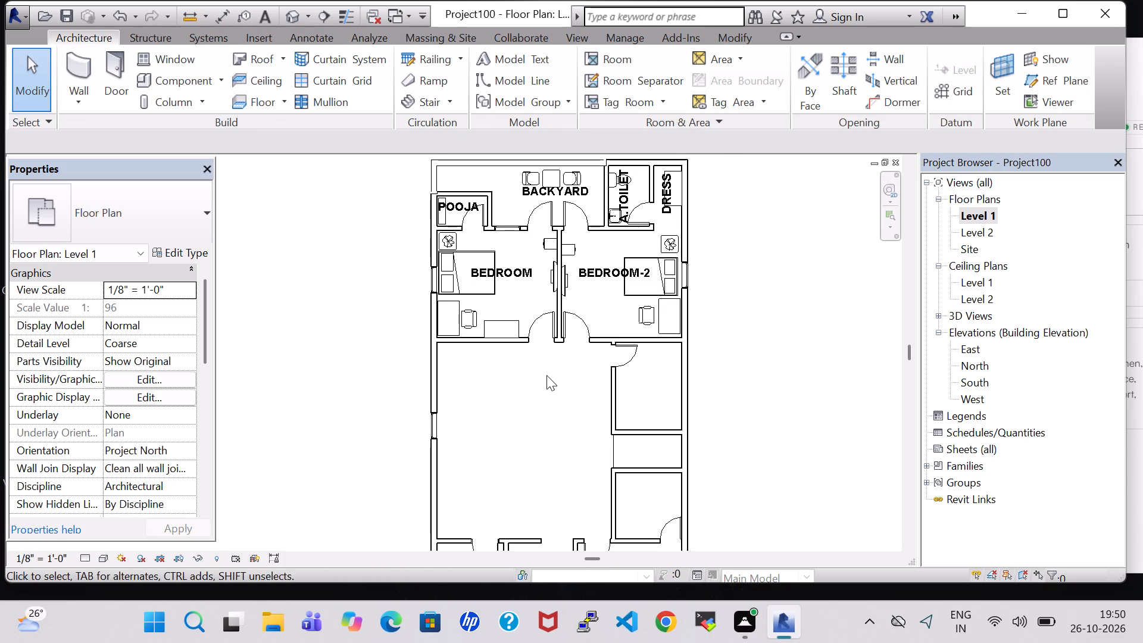
scroll(546, 375, "down", 1)
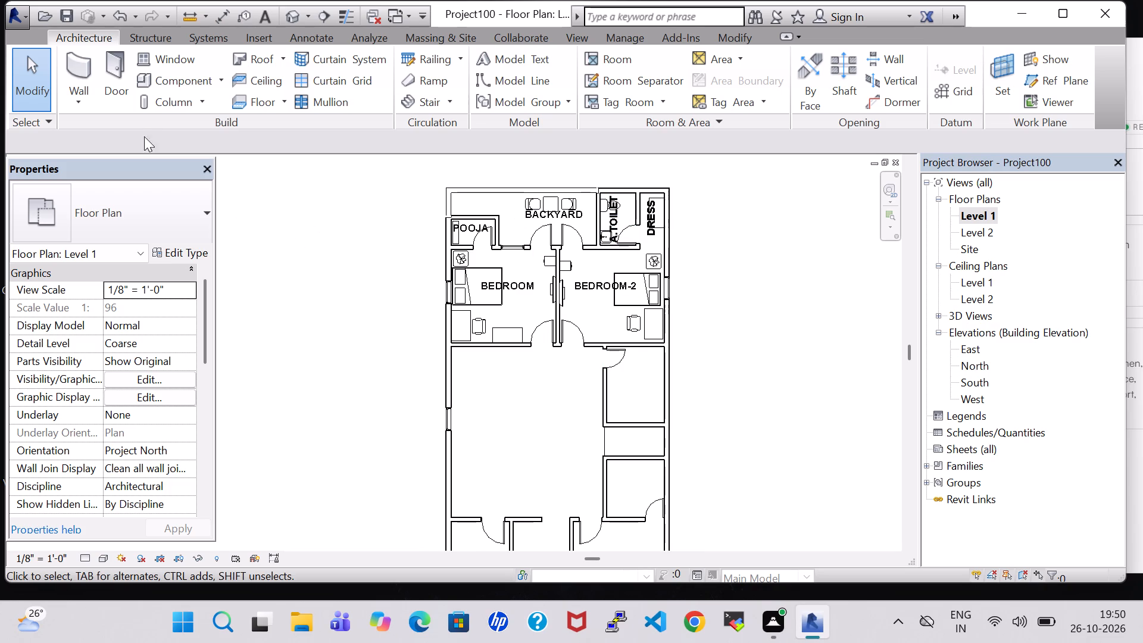
Load the Tub-Free Standing-3D family from the US Imperial library's Plumbing, Architectural, Fixtures, Bathtubs folder.
left_click(195, 71)
left_click(731, 80)
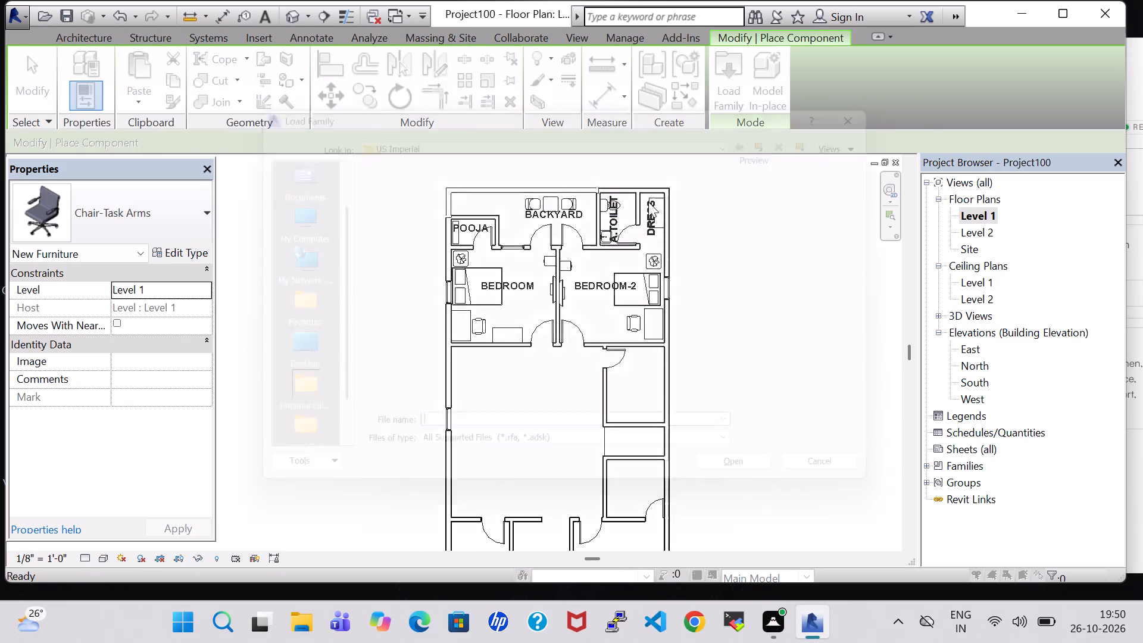
left_click(668, 404)
key("p")
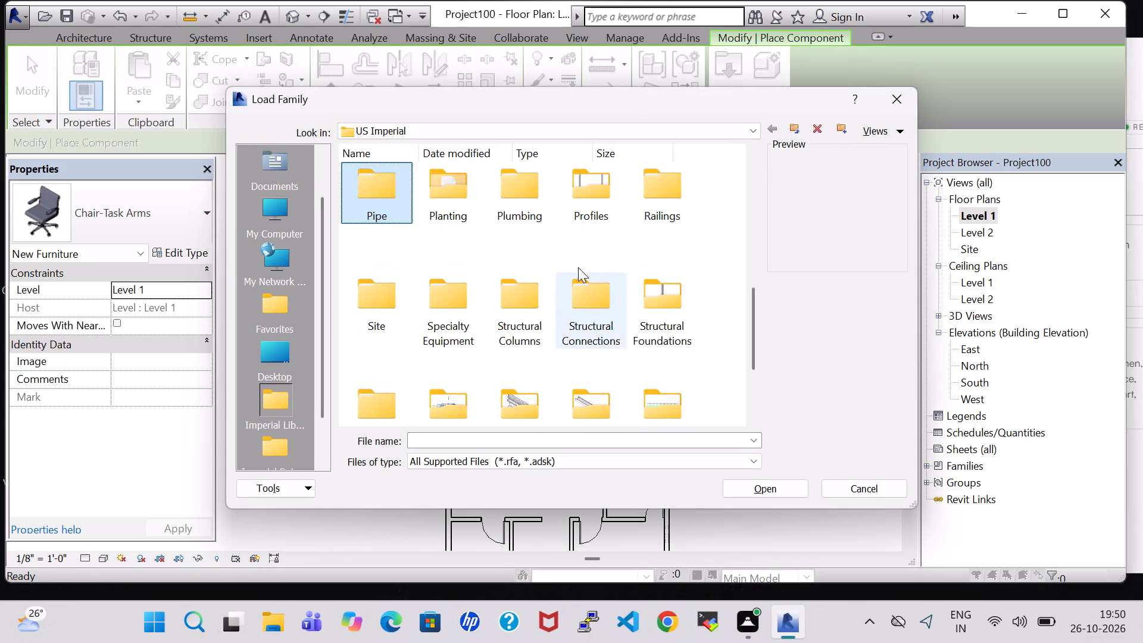
double_click(539, 208)
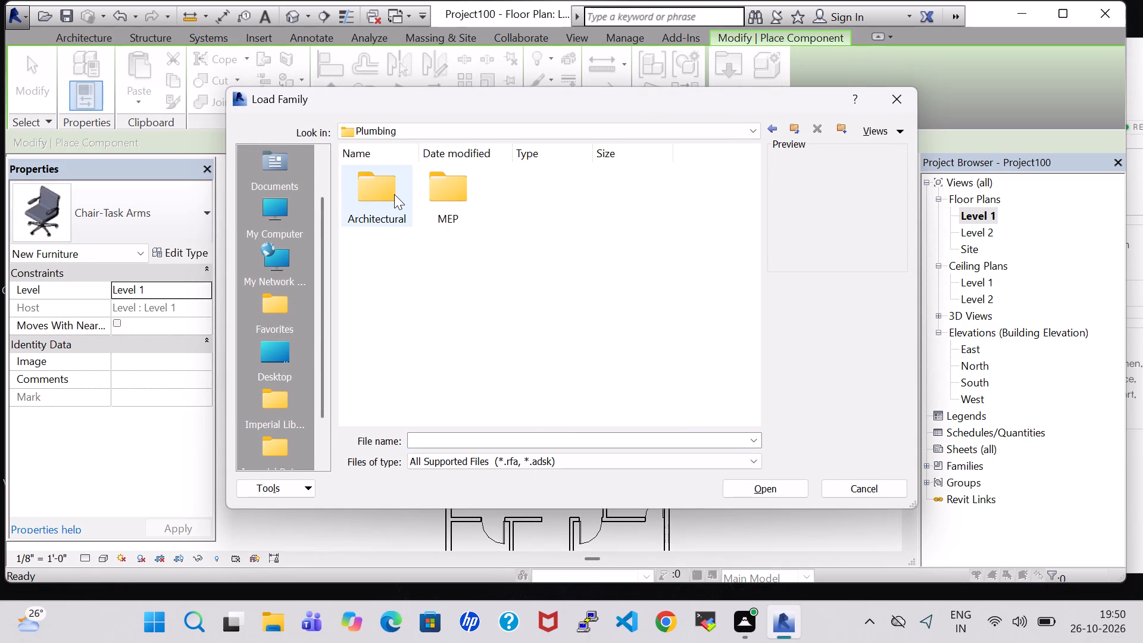
double_click(356, 193)
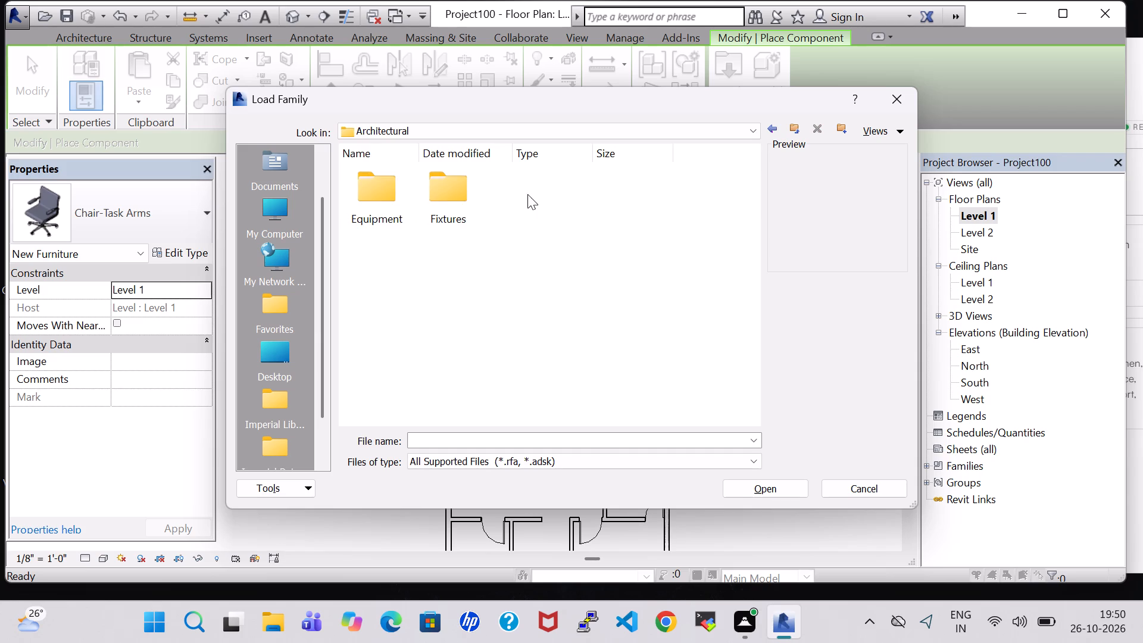
double_click(441, 203)
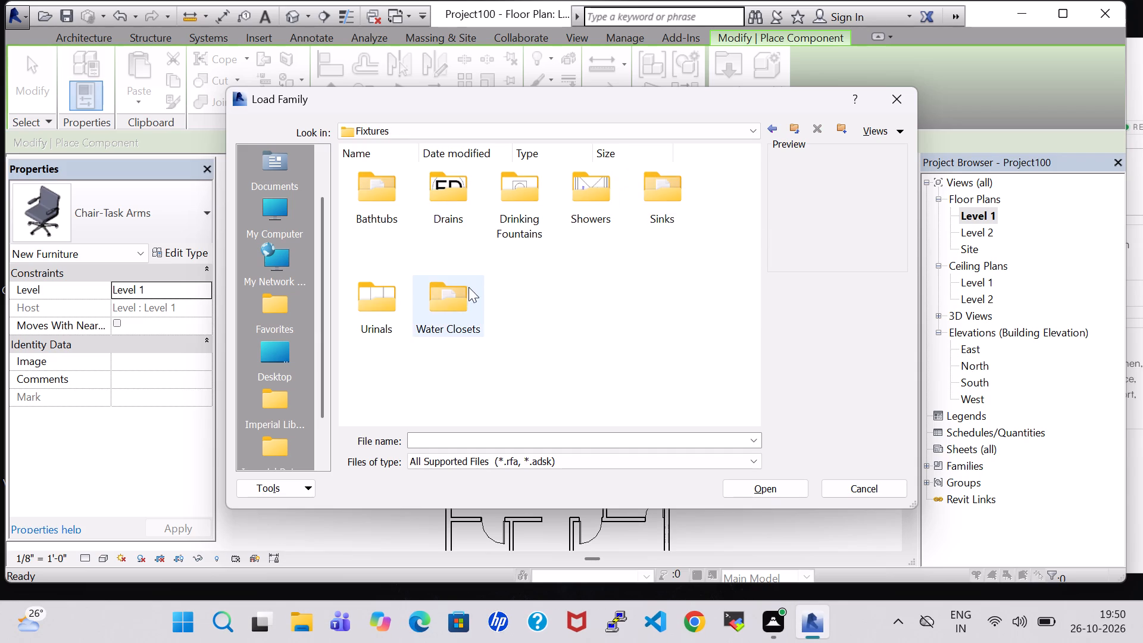
left_click(467, 294)
double_click(399, 208)
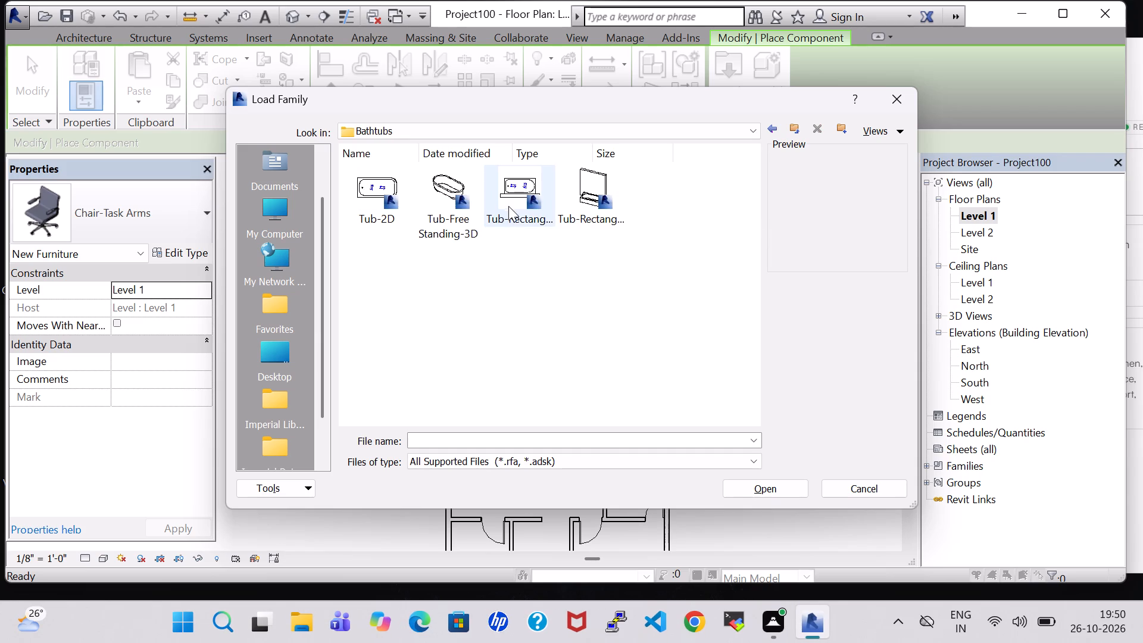
left_click(452, 196)
left_click(761, 485)
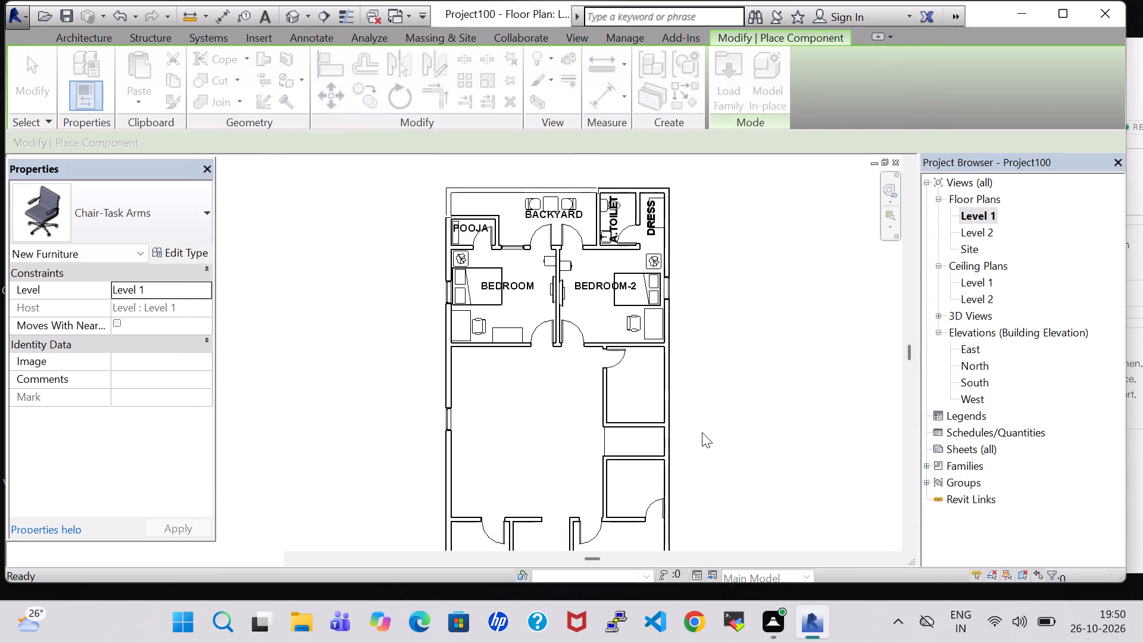
Place the 30" x 60" free-standing tub crosswise in the empty room adjoining BEDROOM-2, near the wall farthest from the bedroom.
scroll(631, 388, "up", 4)
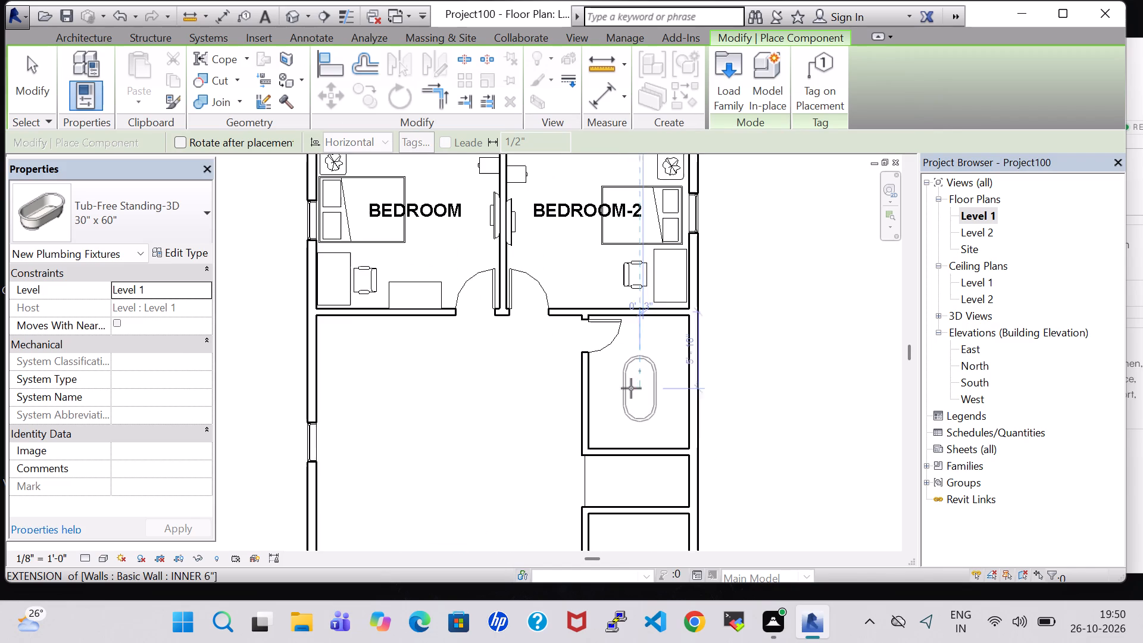
key("space")
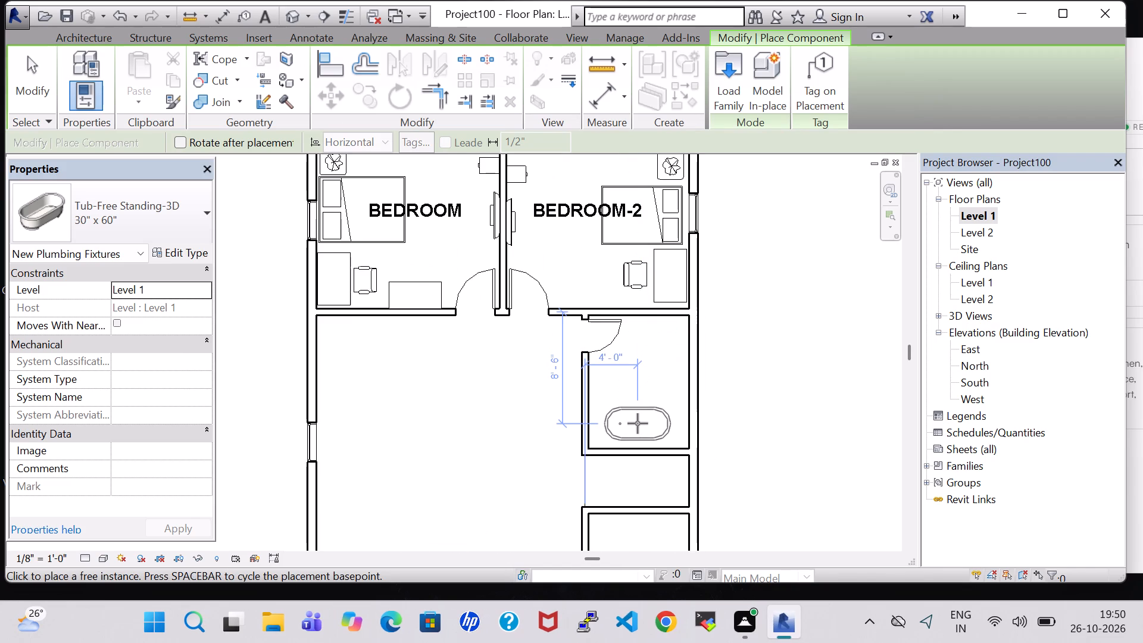
scroll(627, 438, "up", 7)
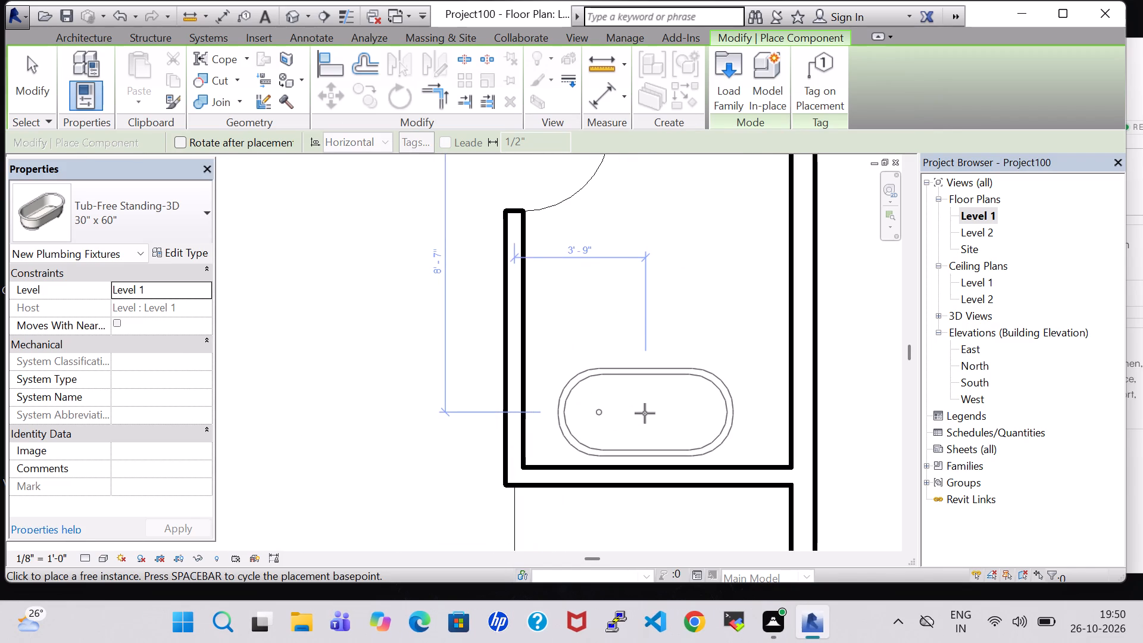
left_click(645, 413)
key("Escape")
key("Escape")
Create a similar Sink Vanity-Square 20" x 18" from the A.TOILET sink and place it against the new bathroom's exterior wall, near BEDROOM-2.
scroll(645, 413, "down", 1)
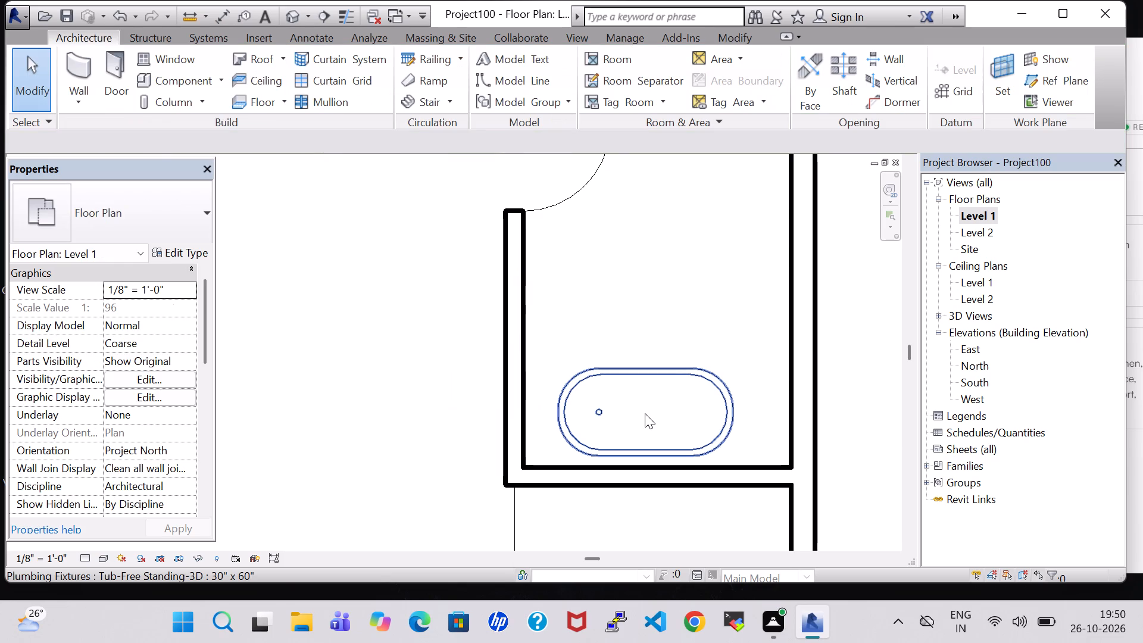
scroll(645, 413, "down", 8)
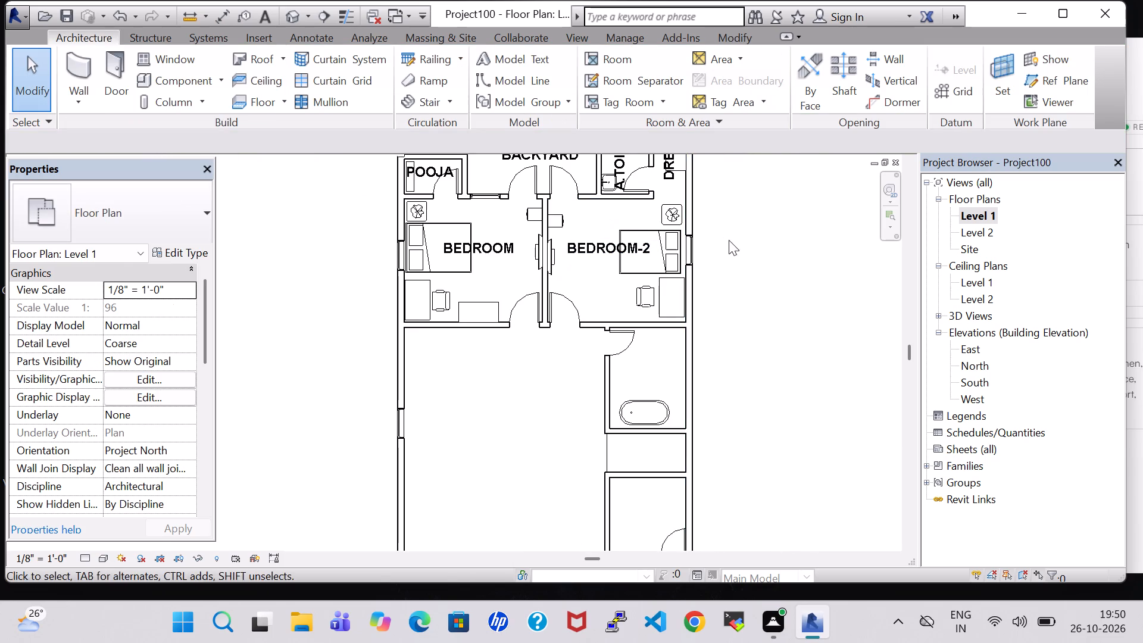
middle_click_drag(729, 241, 745, 404)
scroll(676, 347, "up", 7)
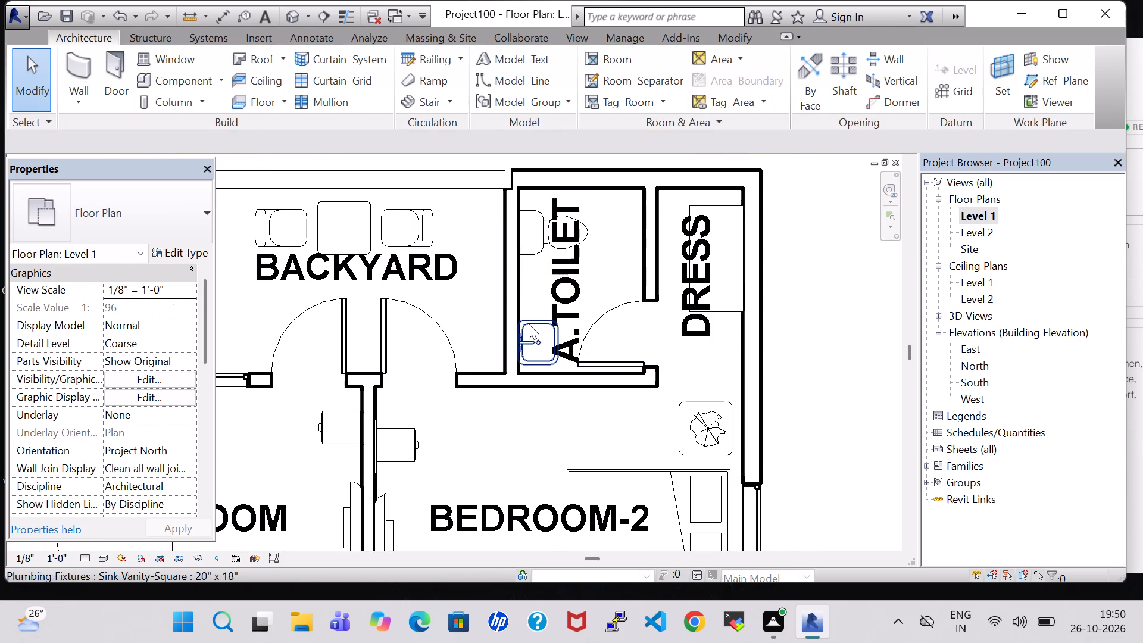
left_click(529, 324)
right_click(529, 324)
left_click(581, 321)
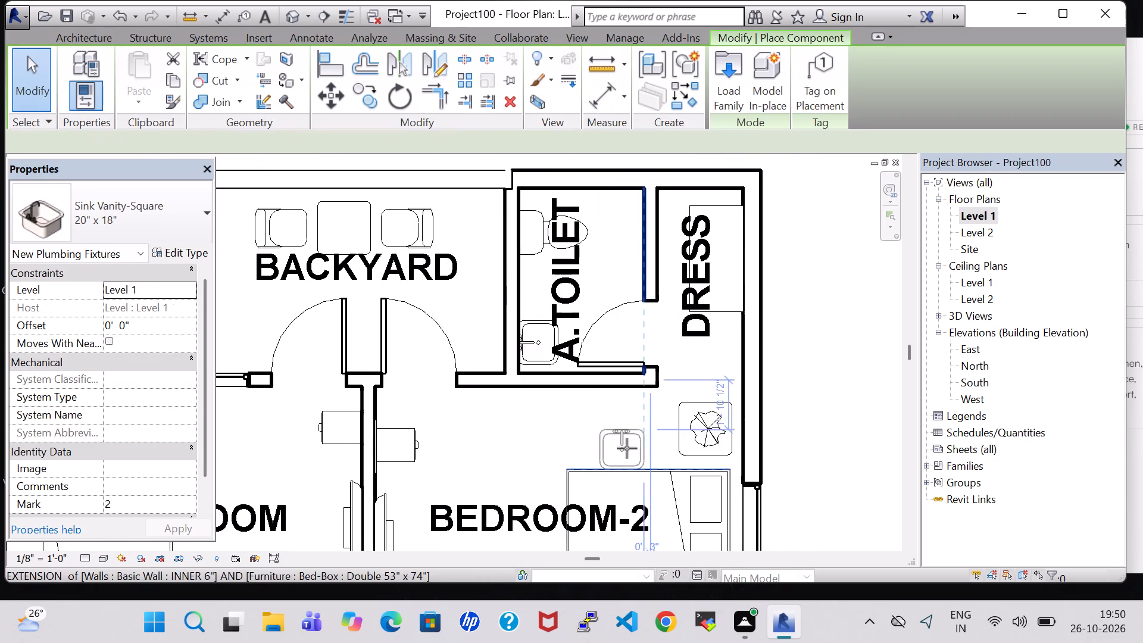
scroll(627, 455, "down", 7)
middle_click_drag(635, 490, 634, 341)
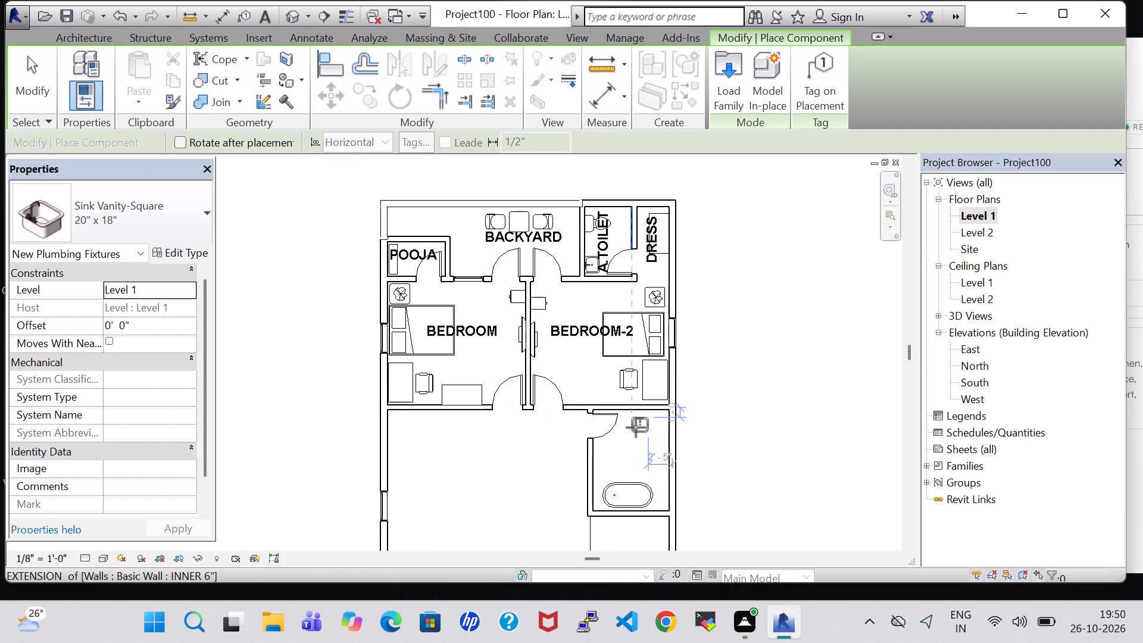
scroll(636, 433, "up", 6)
key("space")
key("space")
key("space")
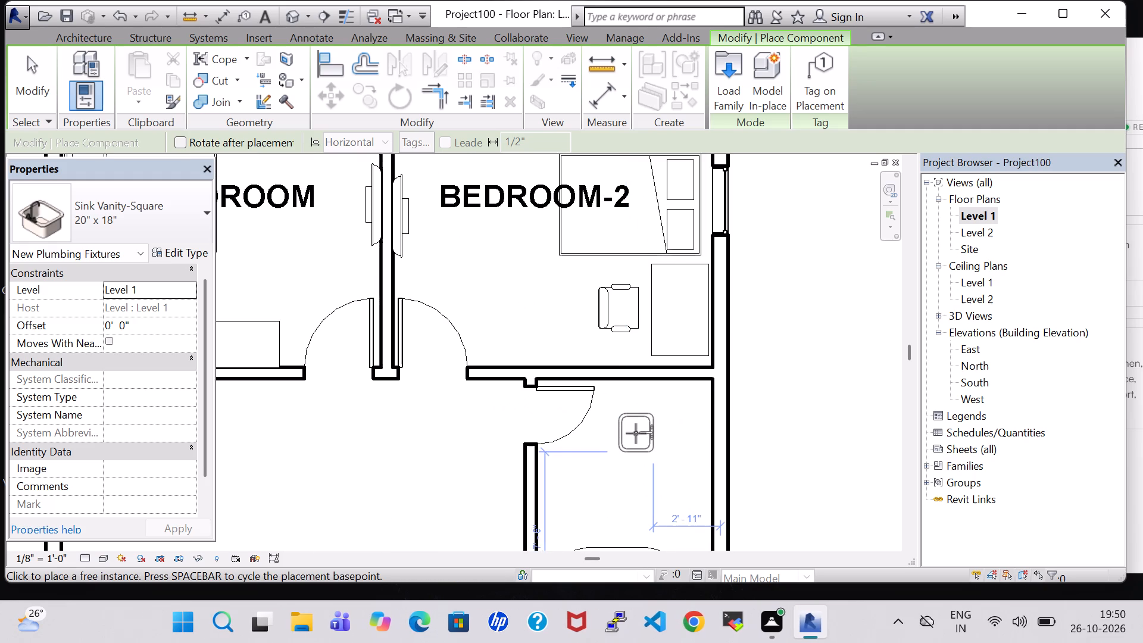
left_click(692, 414)
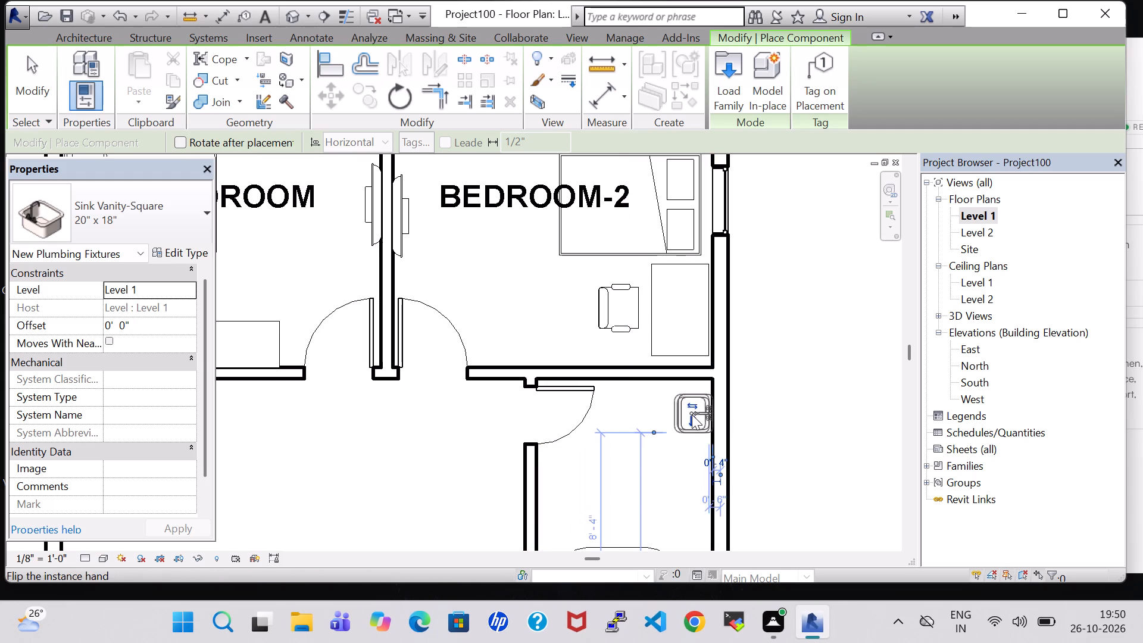
key("Escape")
key("Escape")
Create a similar Toilet-Domestic-3D from the A.TOILET fixture and place it against the new bathroom's exterior wall, between sink and tub.
scroll(664, 450, "down", 7)
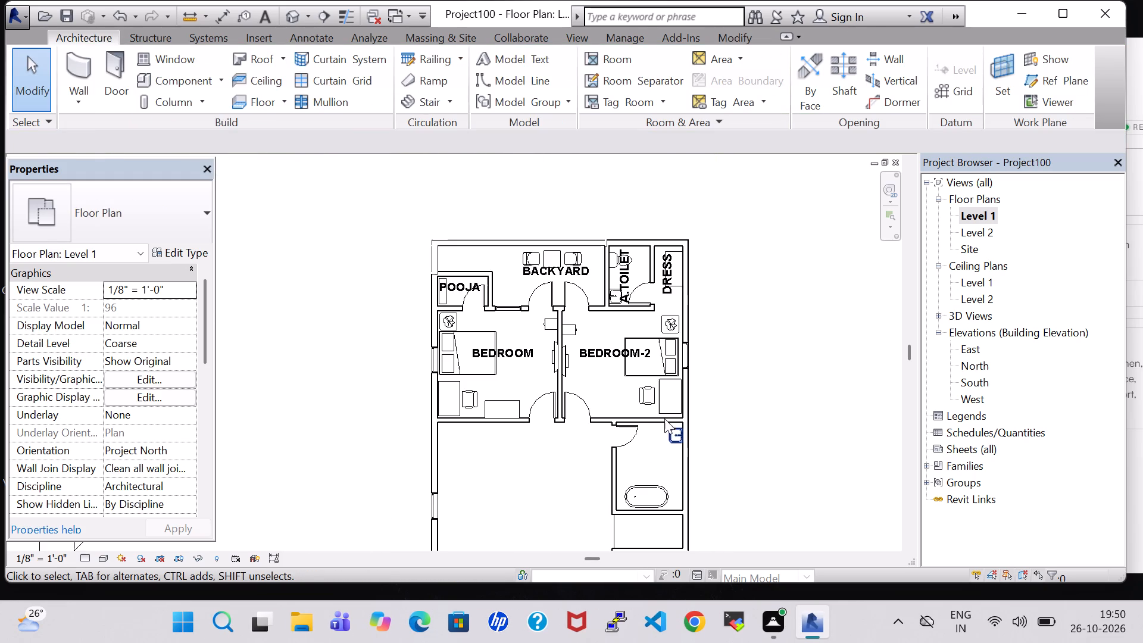
scroll(610, 263, "up", 2)
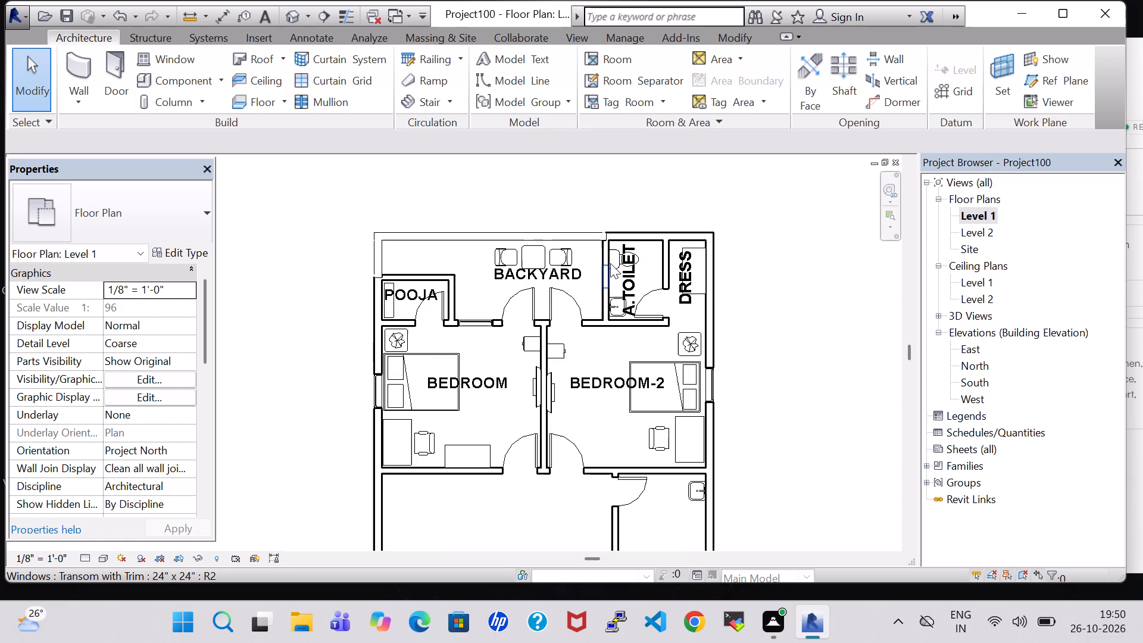
scroll(610, 263, "up", 5)
left_click(622, 263)
right_click(622, 263)
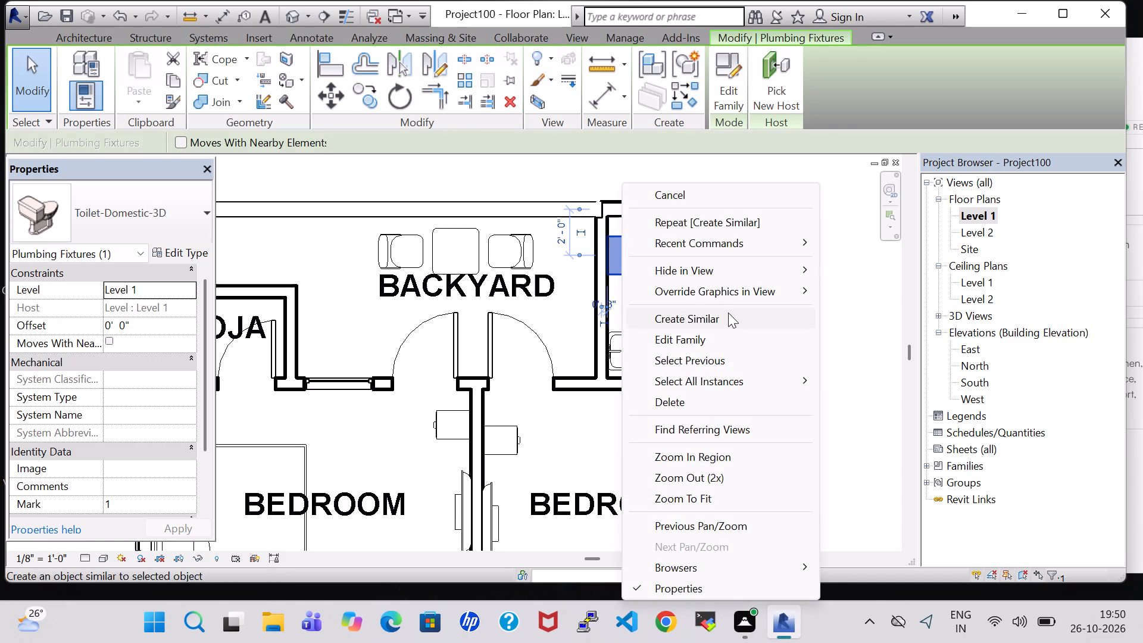
left_click(729, 314)
scroll(705, 490, "down", 4)
middle_click_drag(705, 489, 670, 283)
key("space")
key("space")
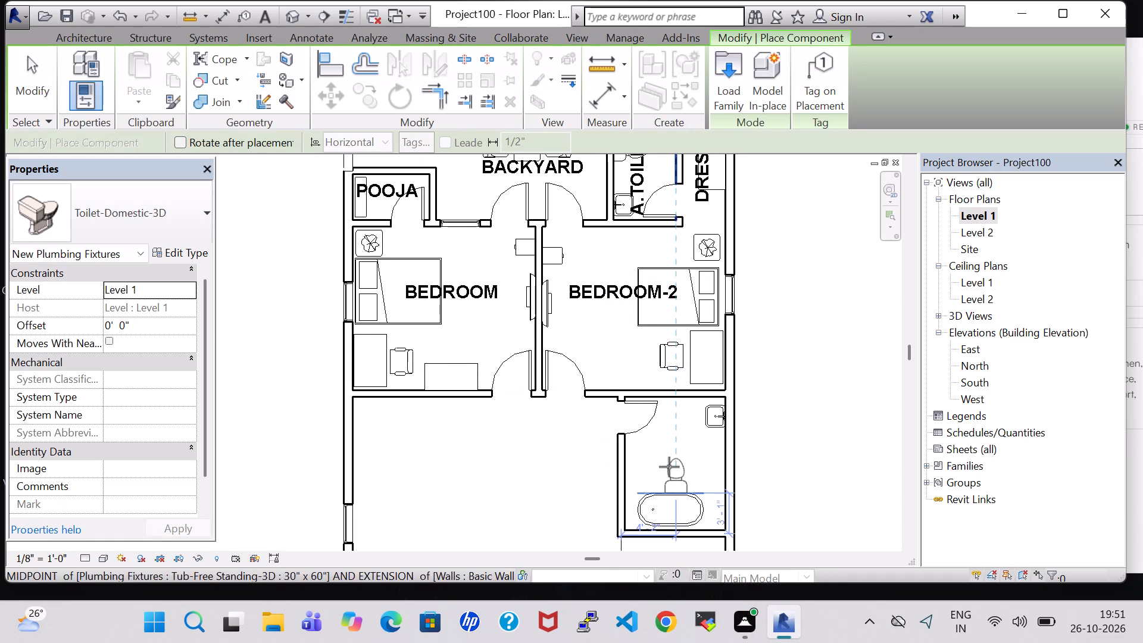
key("space")
key("space")
scroll(669, 467, "up", 5)
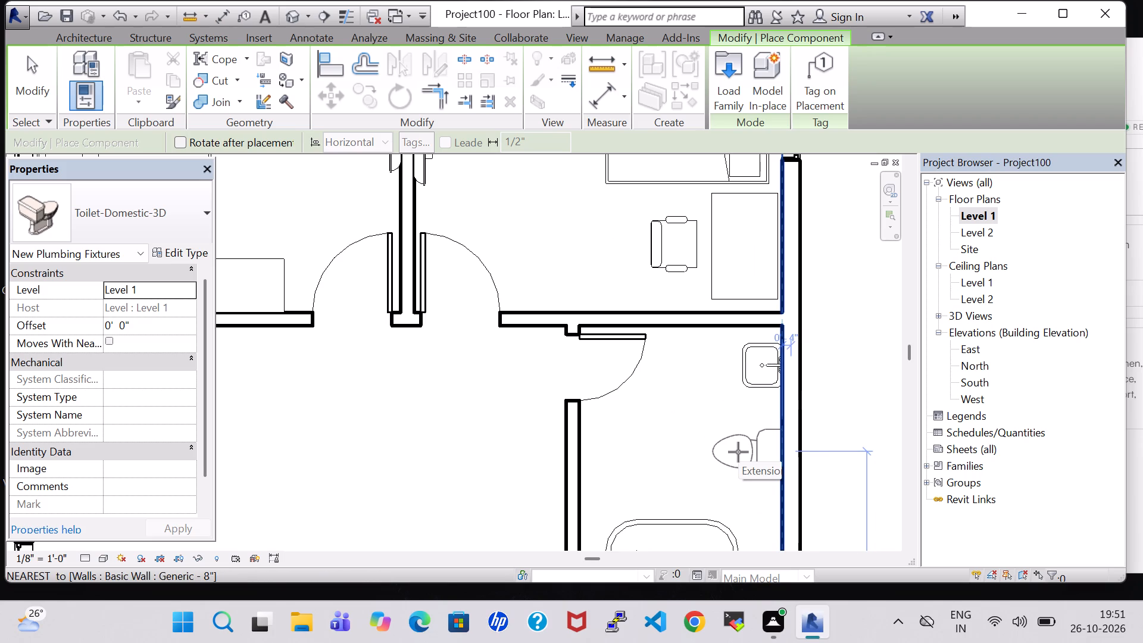
left_click(738, 452)
key("Escape")
key("Escape")
Nudge the free-standing tub slightly towards the bathroom's exterior wall.
scroll(685, 450, "down", 4)
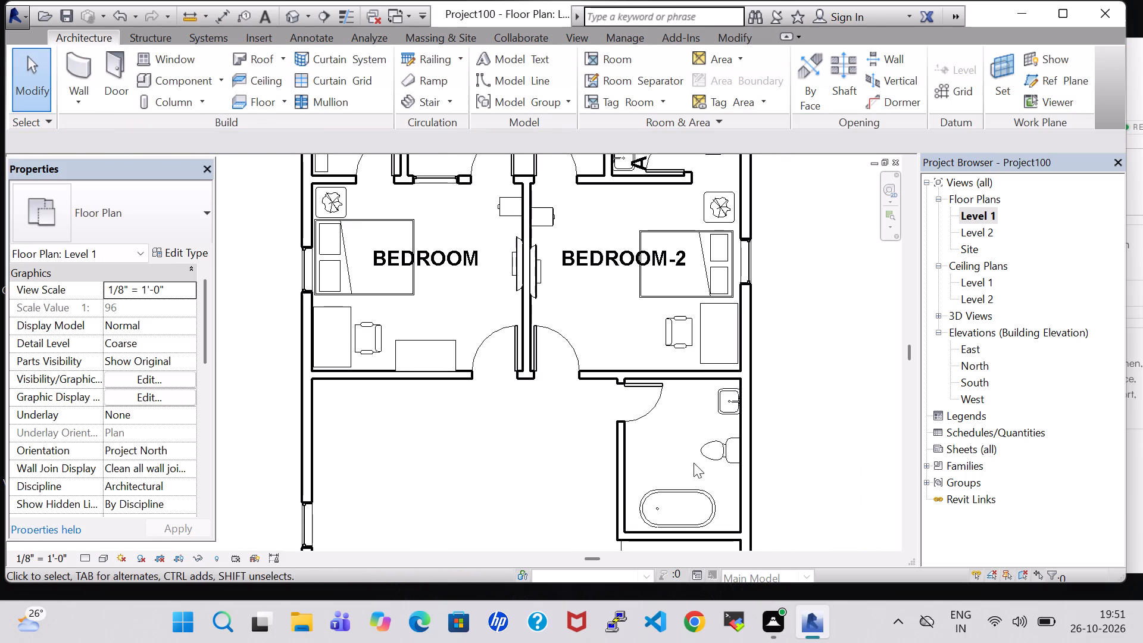
left_click(695, 490)
key("Right")
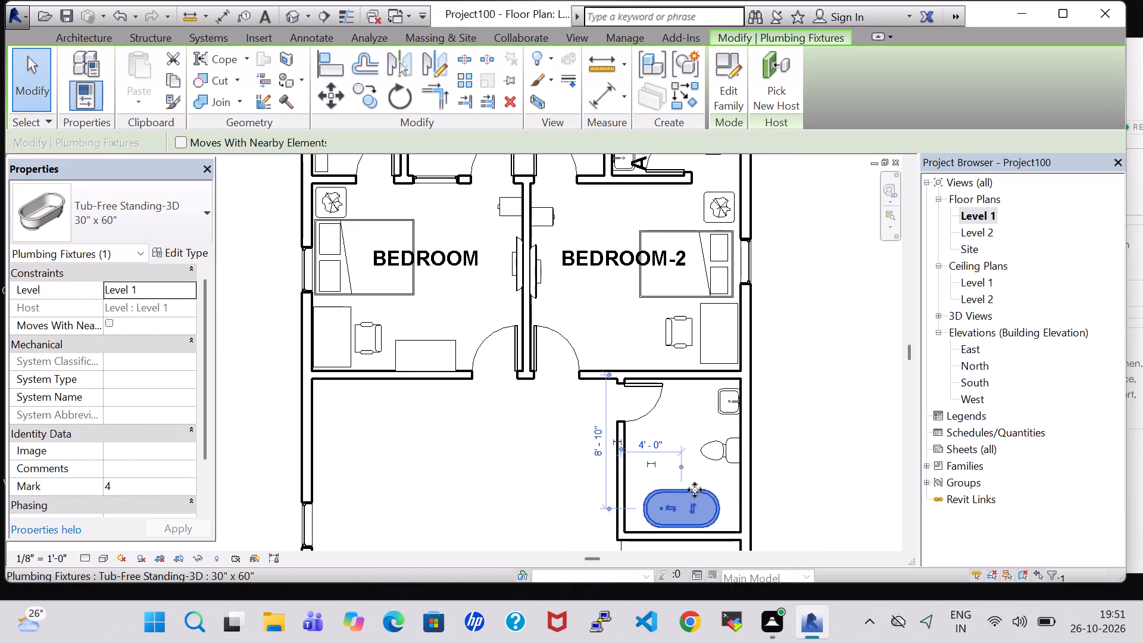
left_click(790, 354)
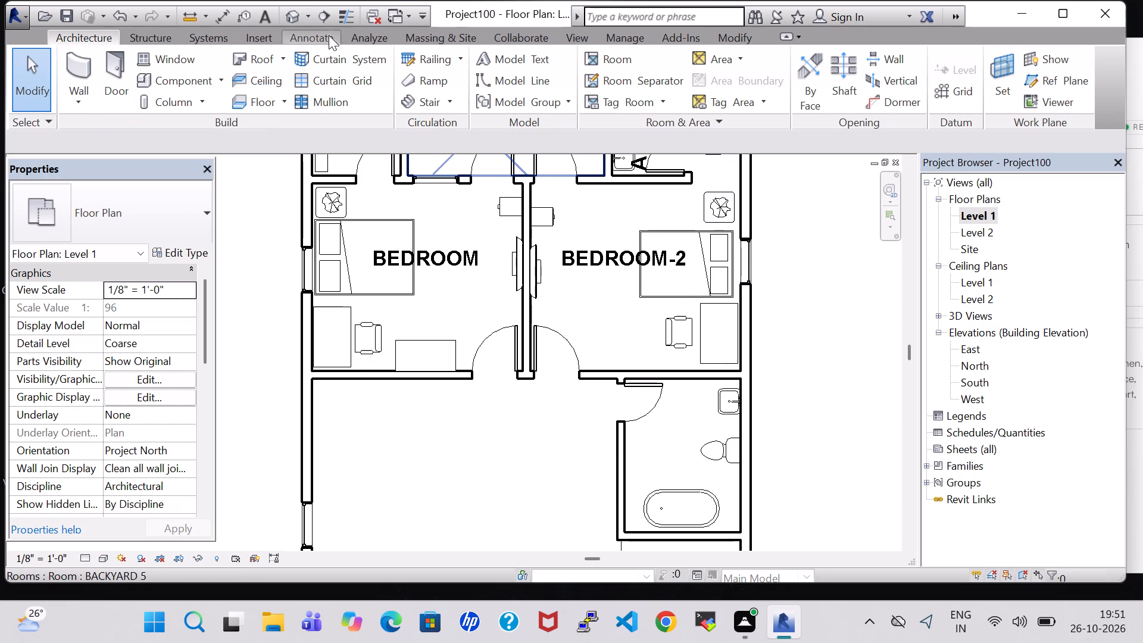
Create a similar 5"x5" rectangular floor drain from the A.TOILET one and place it on the Level 1 work plane beside the new bathroom's tub.
left_click(293, 17)
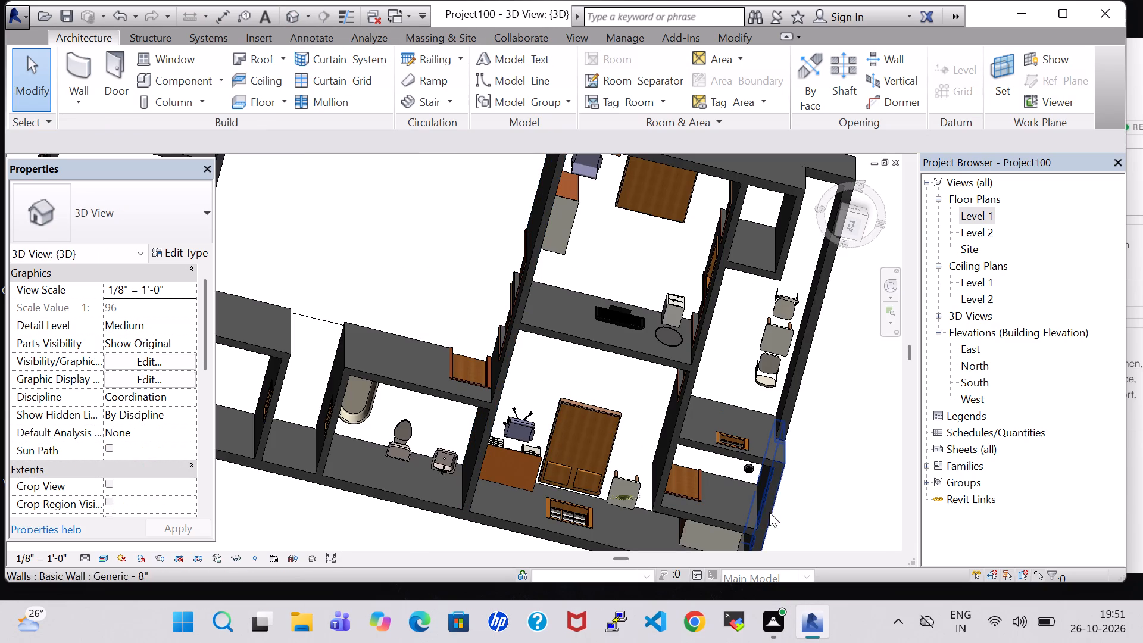
middle_click_drag(794, 498, 804, 430)
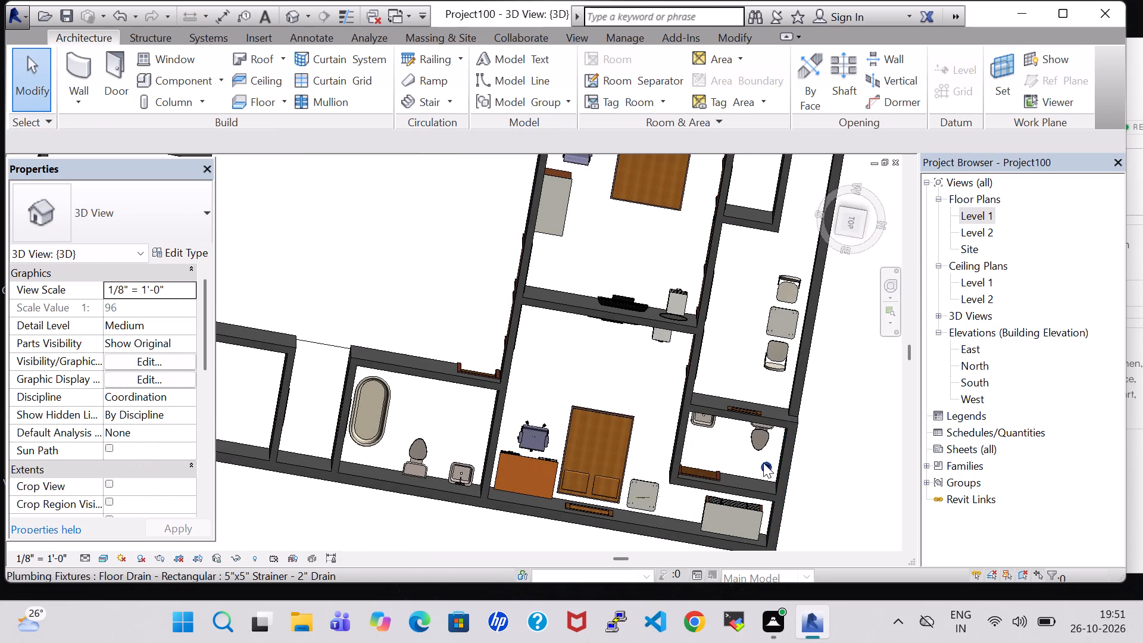
left_click(763, 463)
right_click(763, 463)
left_click(808, 316)
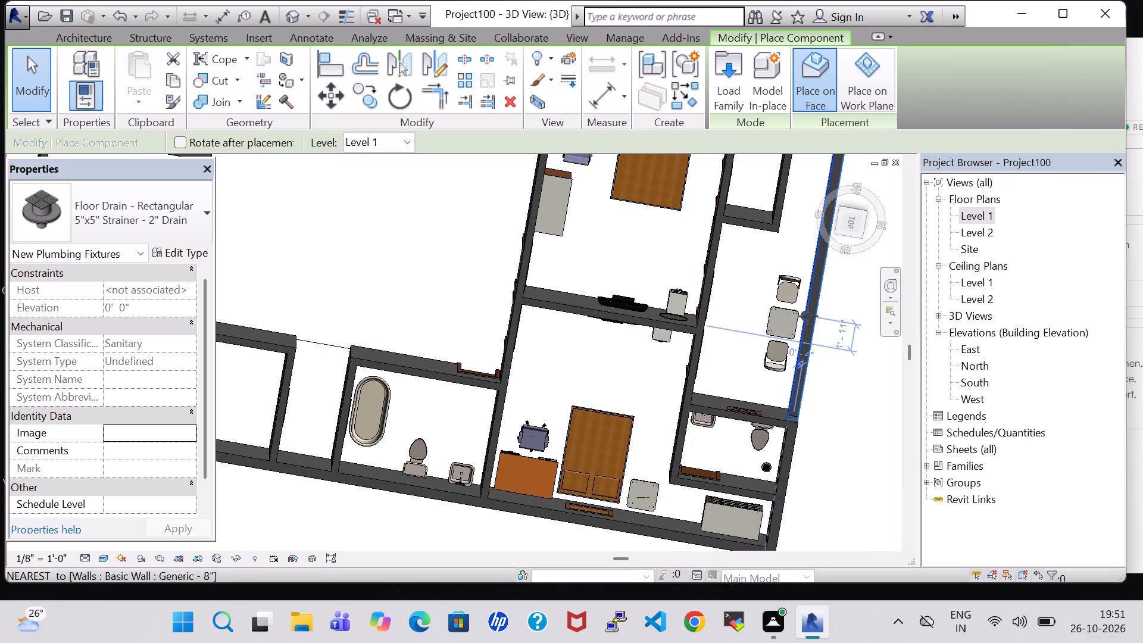
left_click(870, 102)
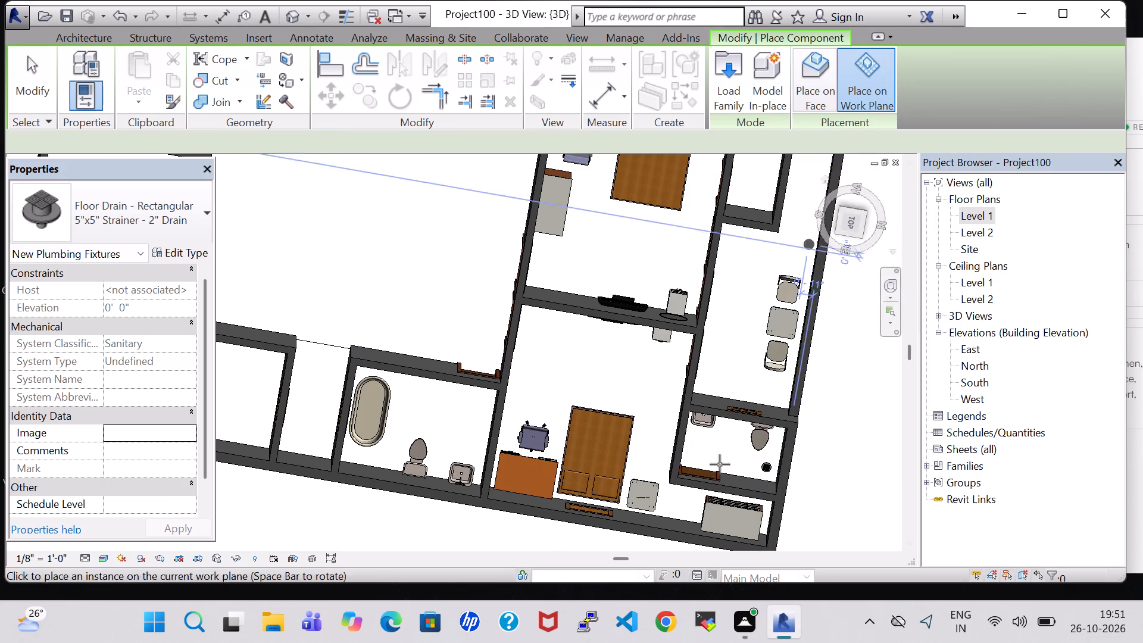
scroll(403, 395, "up", 4)
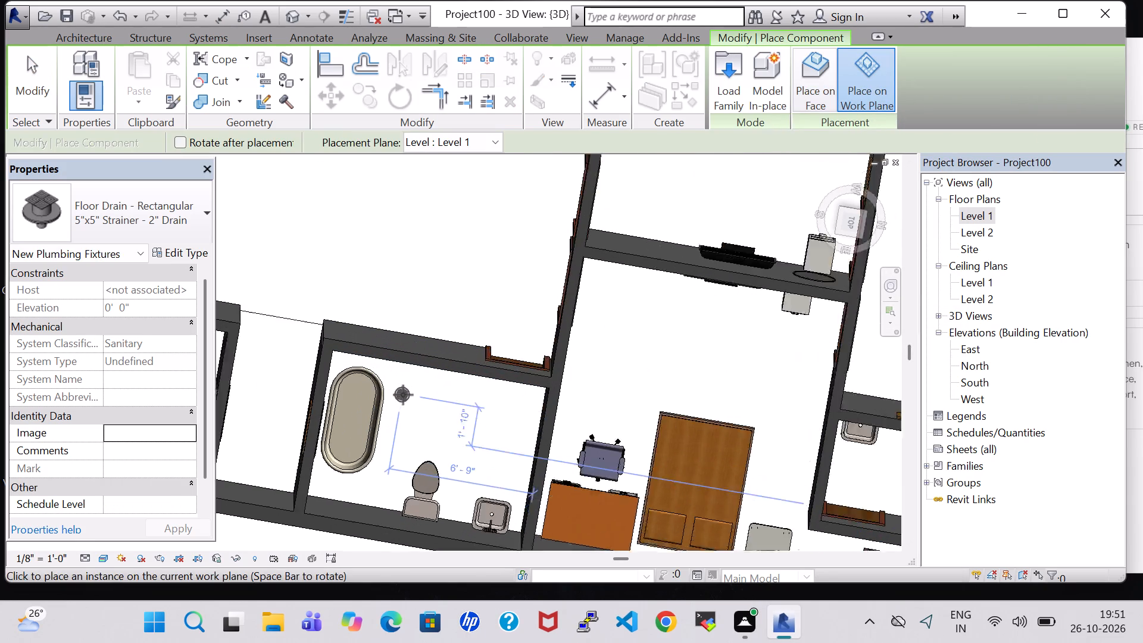
scroll(403, 395, "up", 3)
left_click(407, 384)
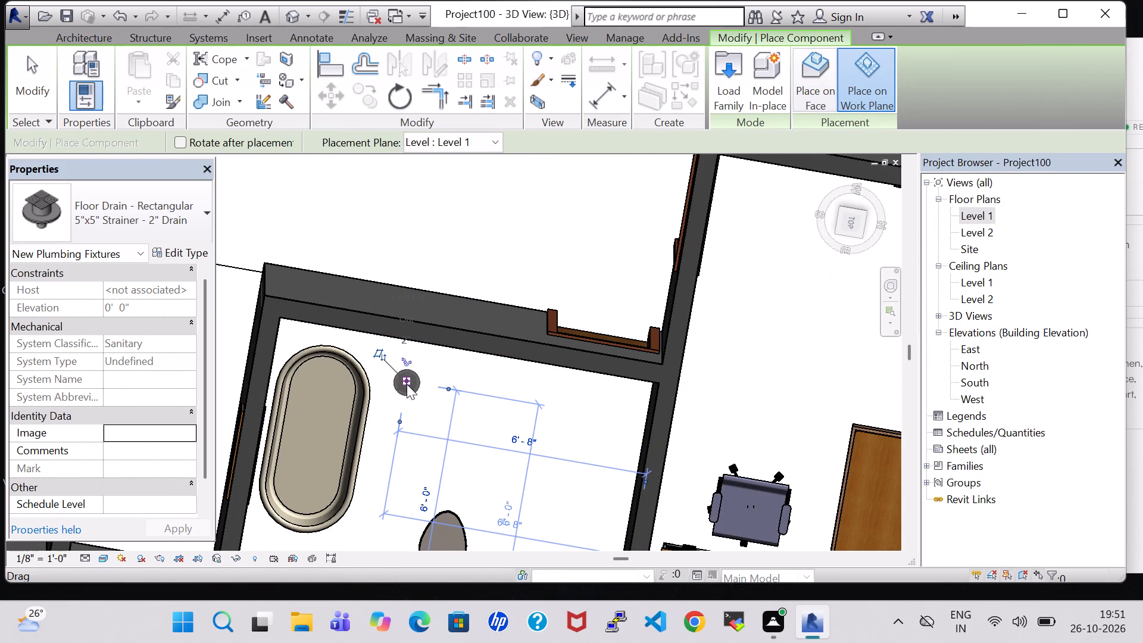
key("Escape")
key("Escape")
left_click(496, 410)
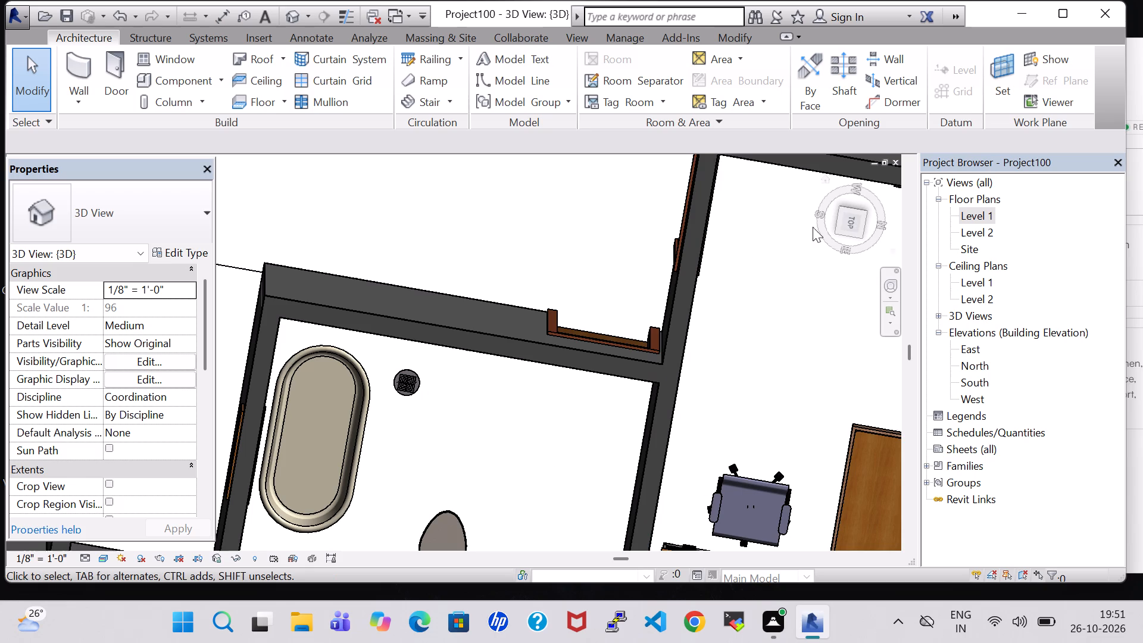
Place a tagged room in the new bathroom adjoining BEDROOM-2 on the Level 1 plan and name it TOILET.
double_click(985, 213)
scroll(626, 335, "down", 4)
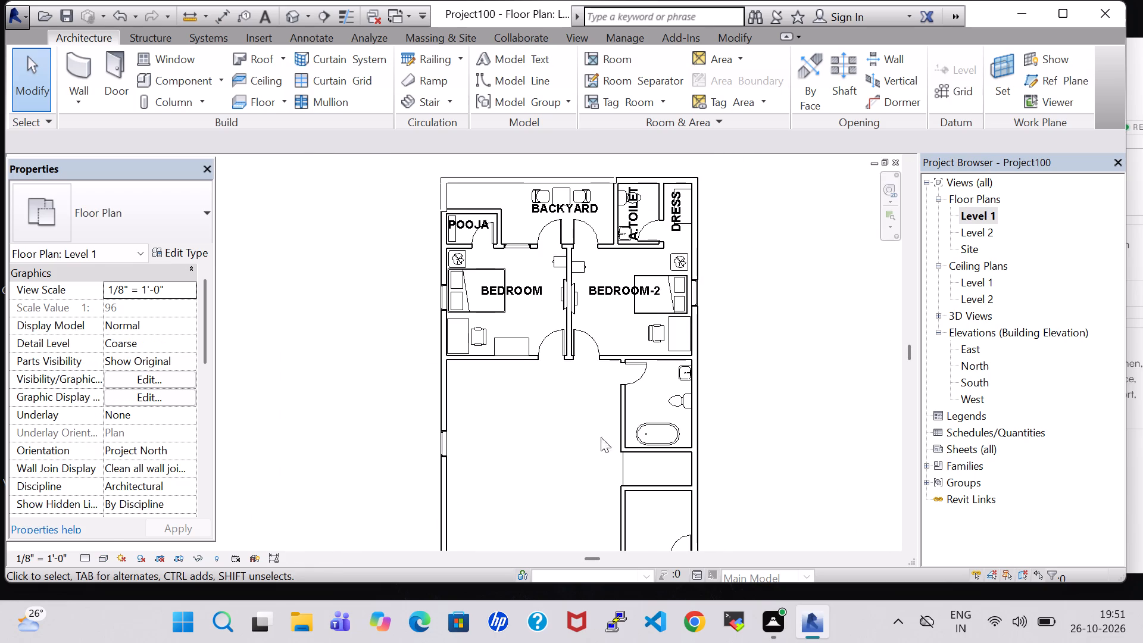
left_click(606, 52)
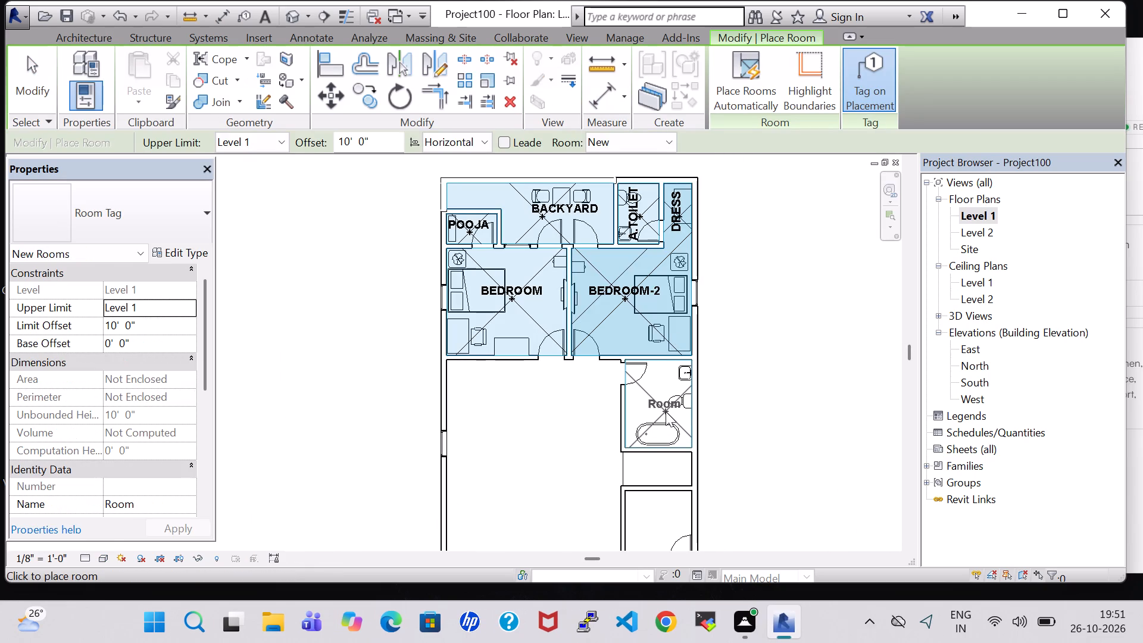
left_click(661, 407)
key("Escape")
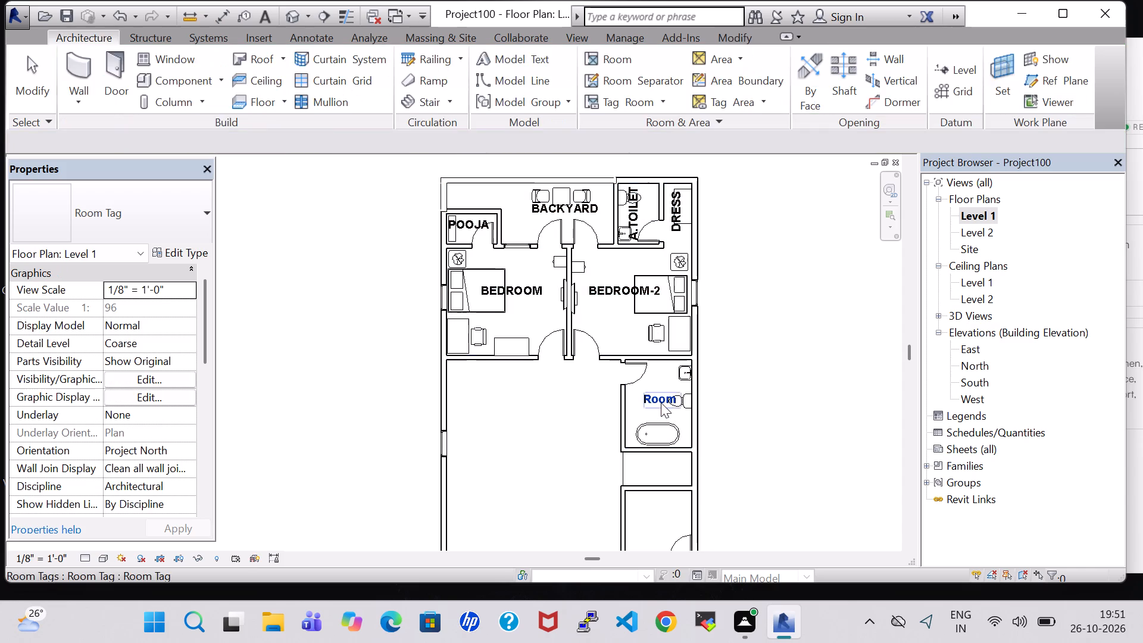
key("Escape")
double_click(660, 401)
key("BackSpace")
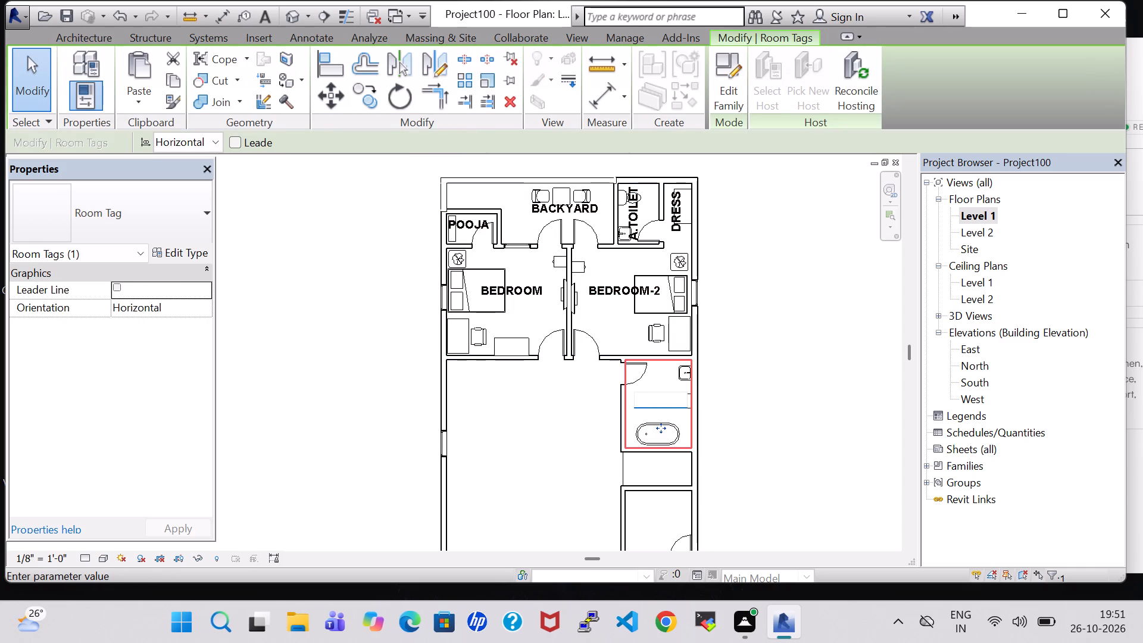
type("TOILET")
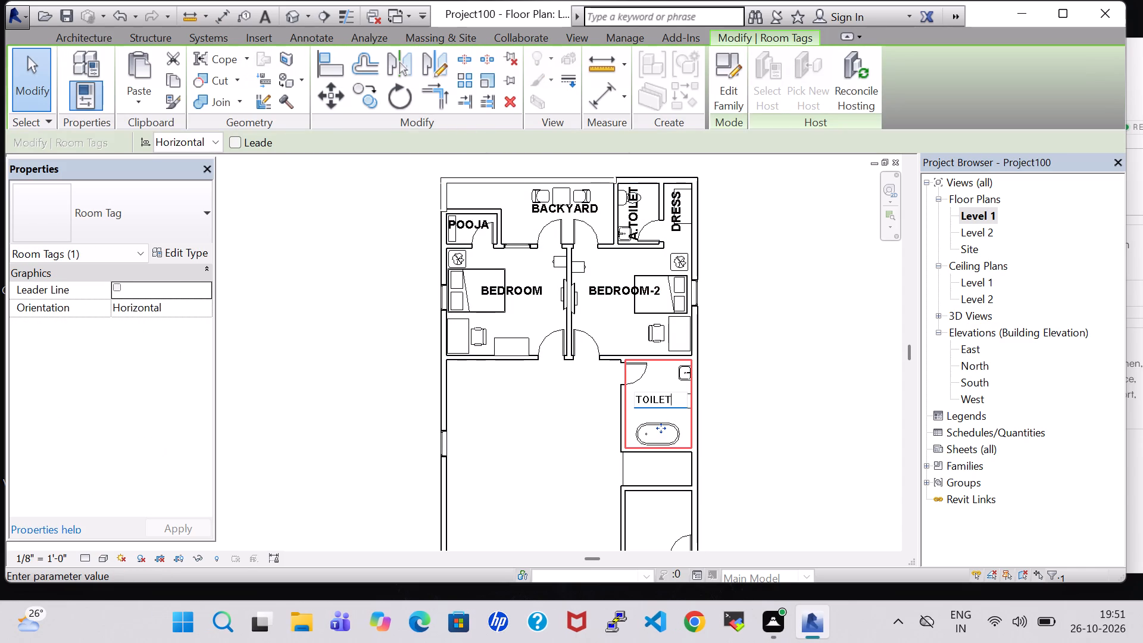
key("Return")
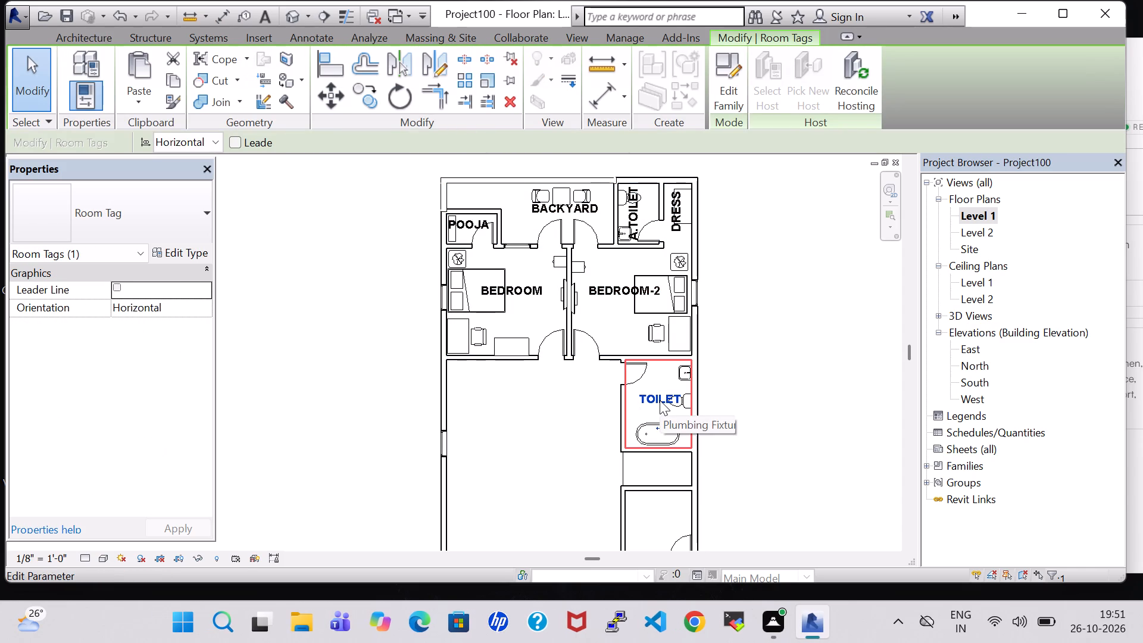
left_click(713, 406)
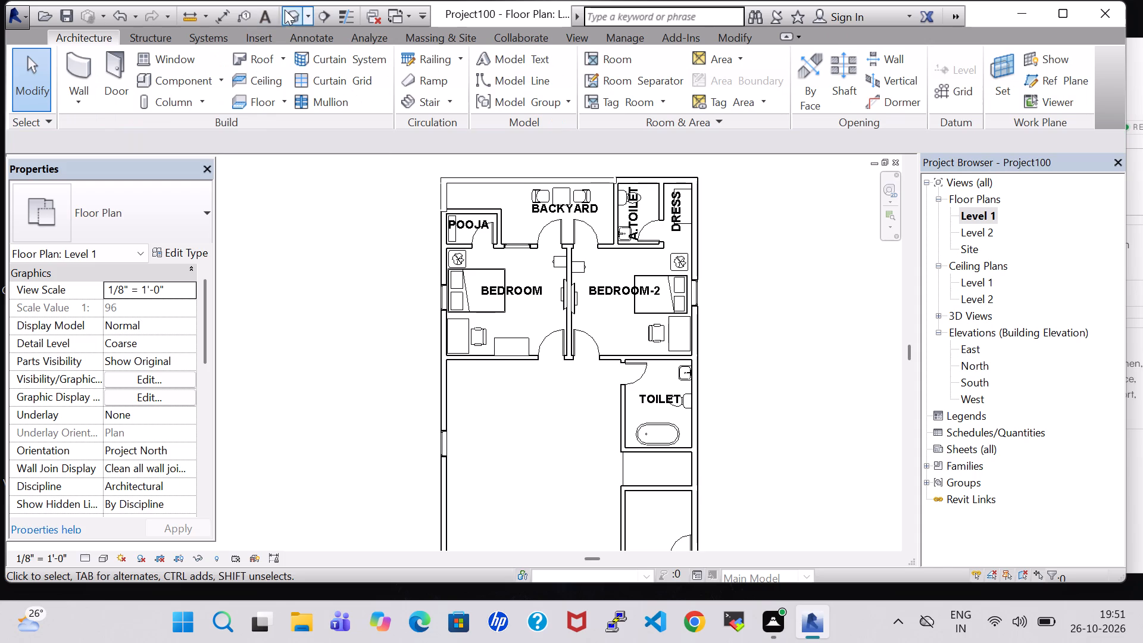
Examine the TOILET room's tub, floor drain, toilet and sink in 3D, finishing on the Level 1 floor plan.
left_click(288, 14)
scroll(449, 373, "down", 4)
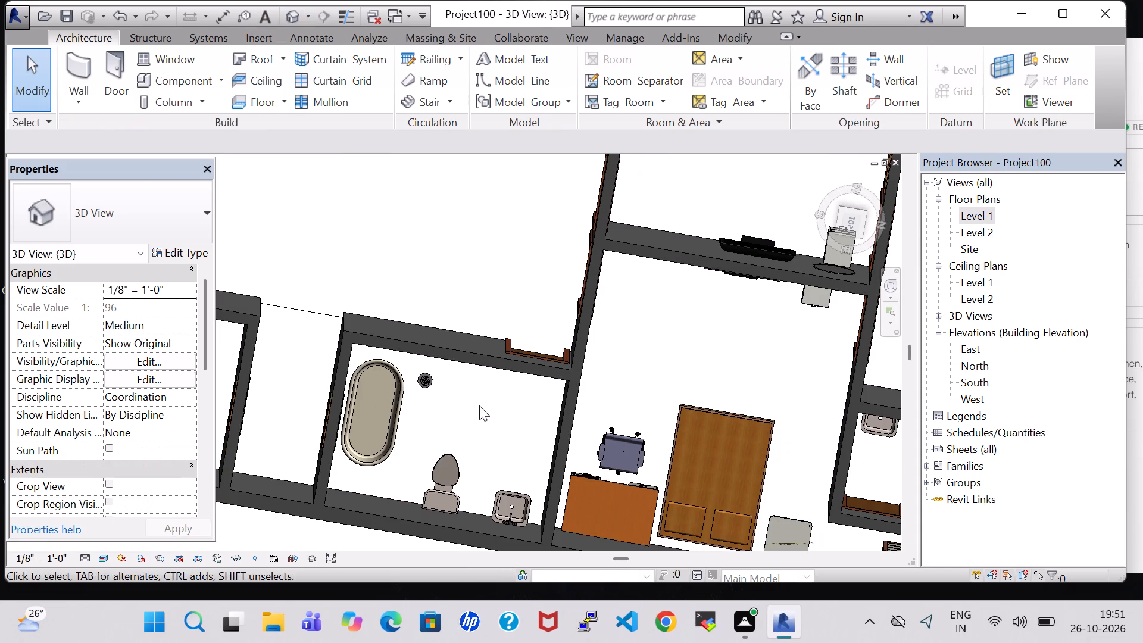
middle_click_drag(479, 405, 477, 378, "shift")
middle_click_drag(476, 430, 476, 441, "shift")
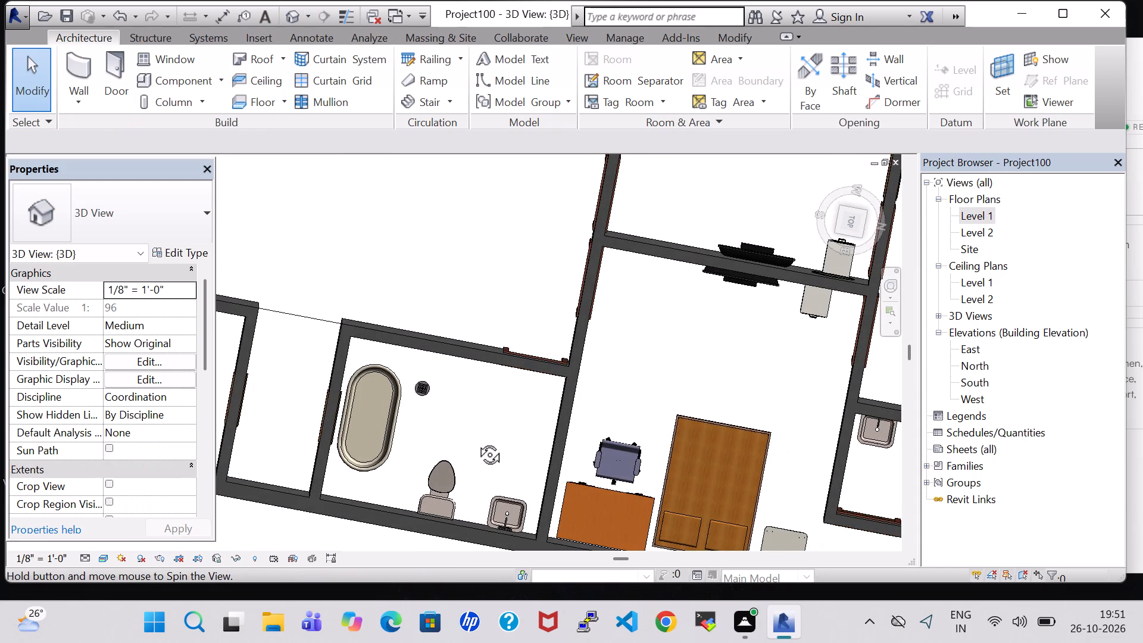
middle_click_drag(476, 441, 480, 376, "shift")
double_click(978, 213)
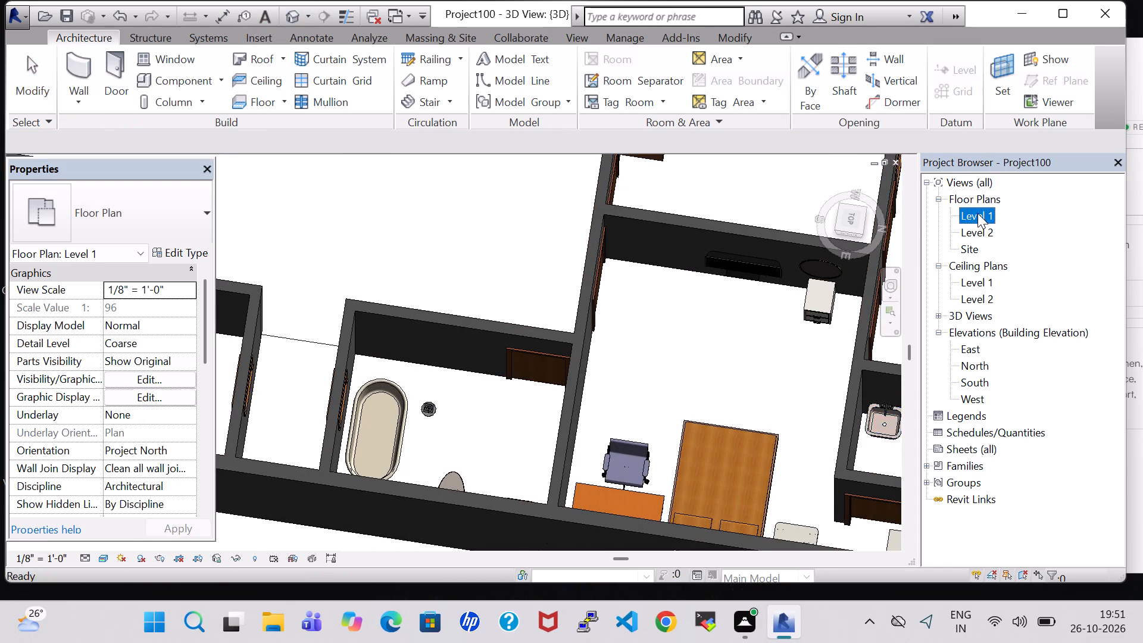
Create a similar 30" x 60" free-standing tub and place it crosswise in the second bathroom, against the wall nearest the TOILET room.
scroll(626, 421, "down", 3)
middle_click_drag(715, 418, 716, 386)
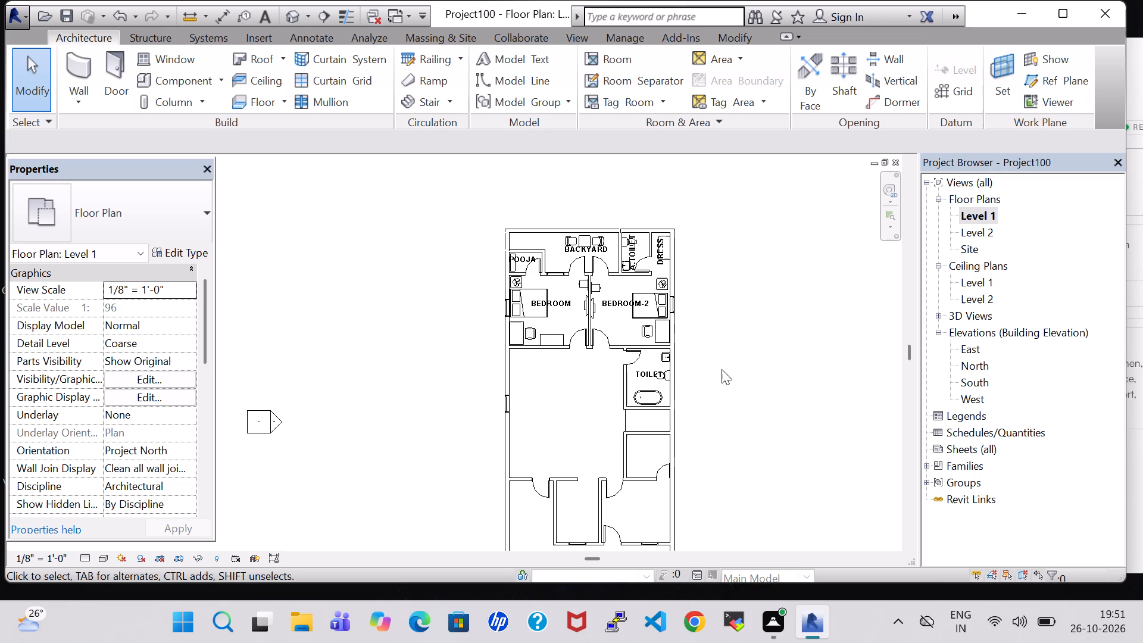
scroll(719, 371, "up", 4)
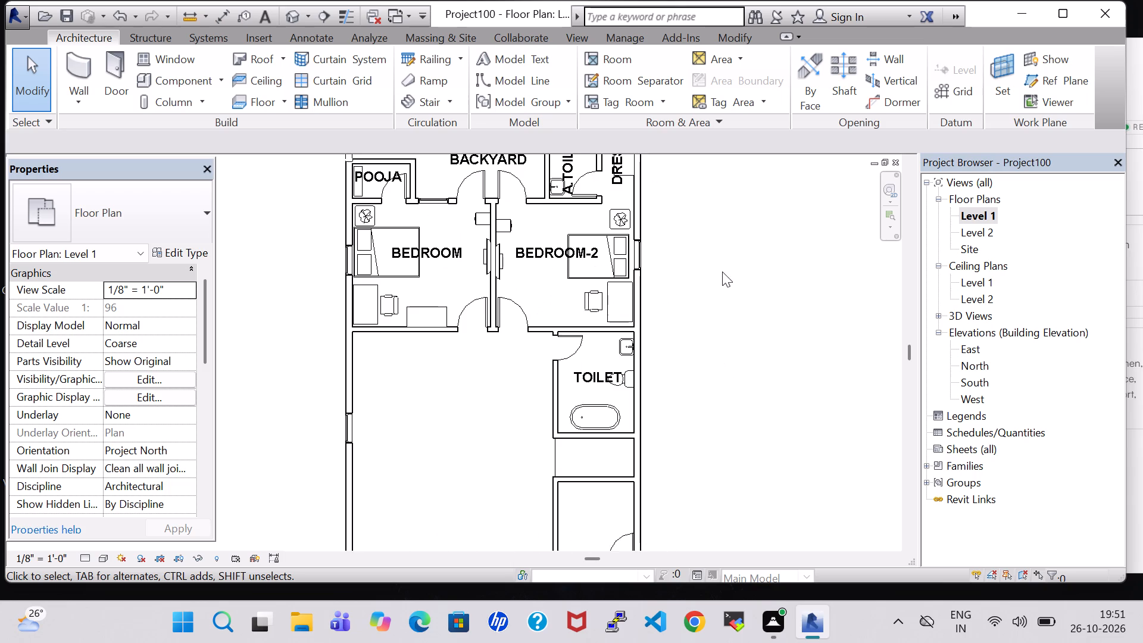
middle_click_drag(693, 480, 698, 417)
left_click(610, 349)
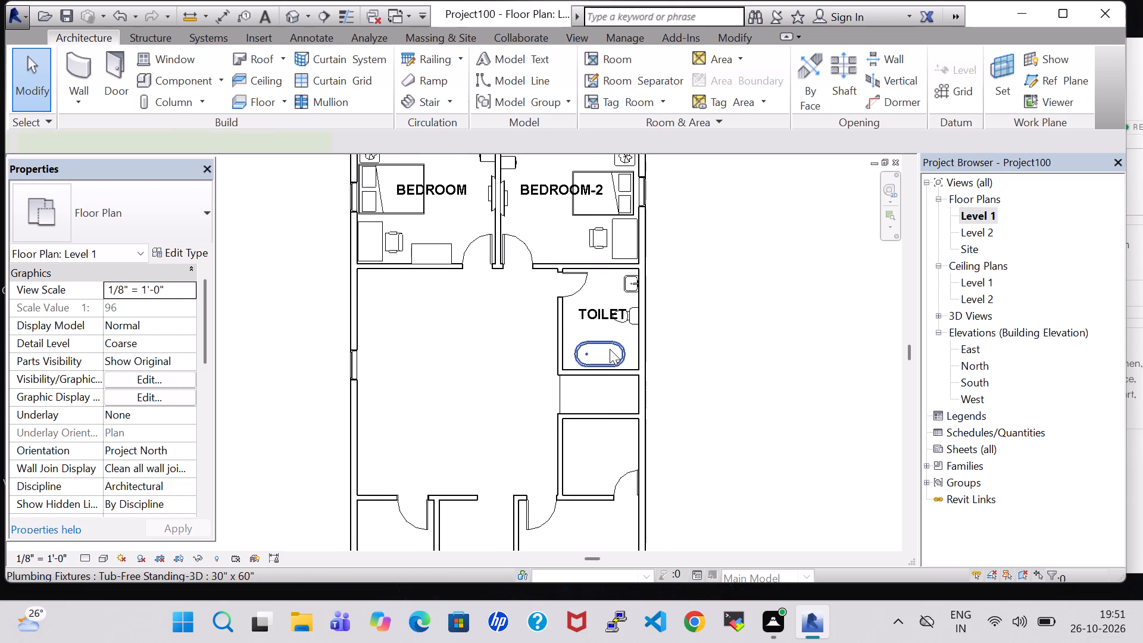
right_click(610, 349)
left_click(702, 317)
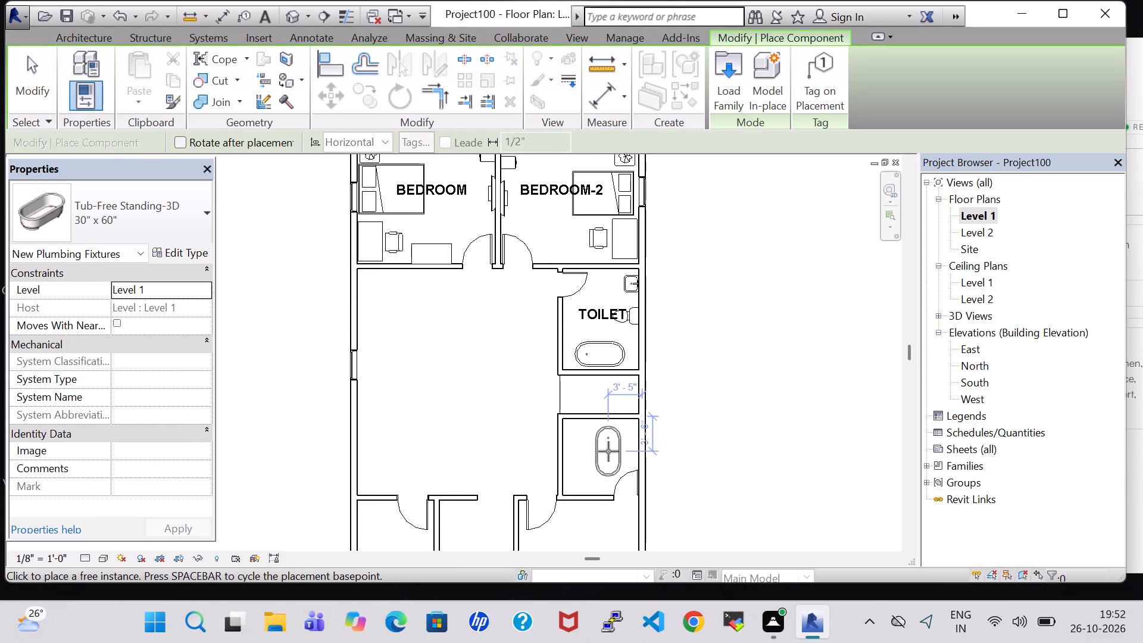
key("space")
scroll(608, 451, "up", 7)
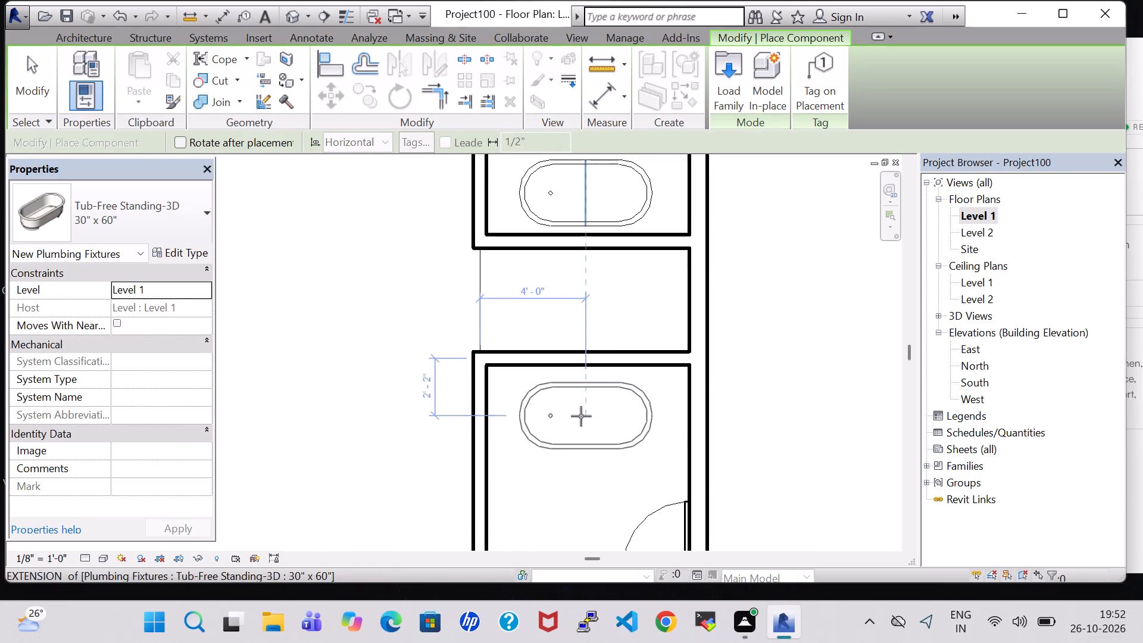
scroll(581, 407, "up", 2)
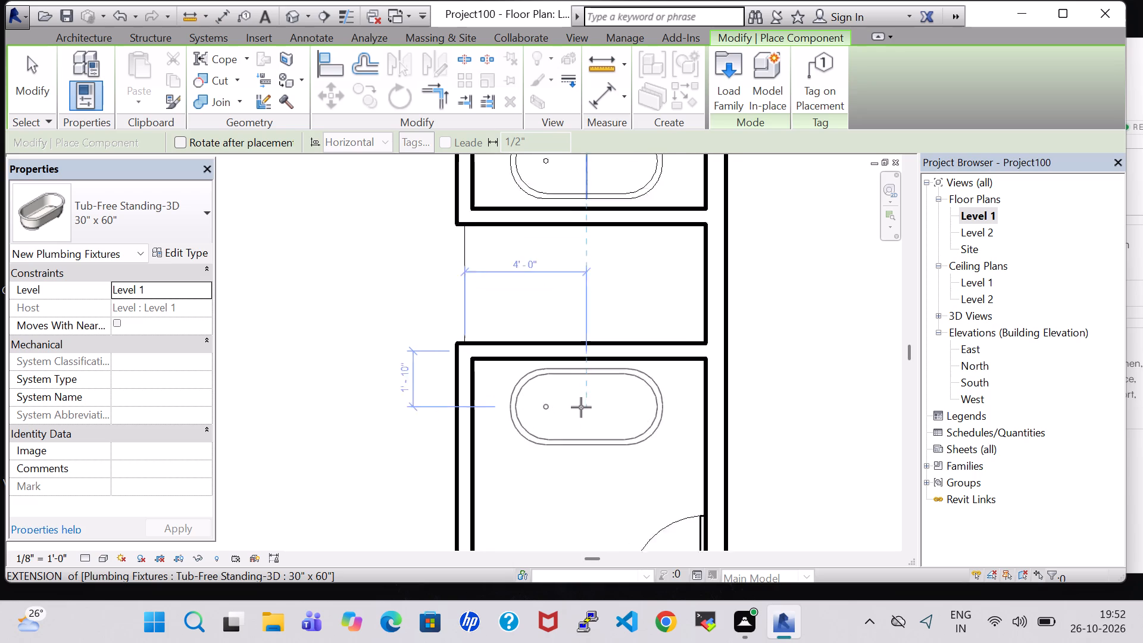
scroll(581, 407, "up", 1)
left_click(581, 399)
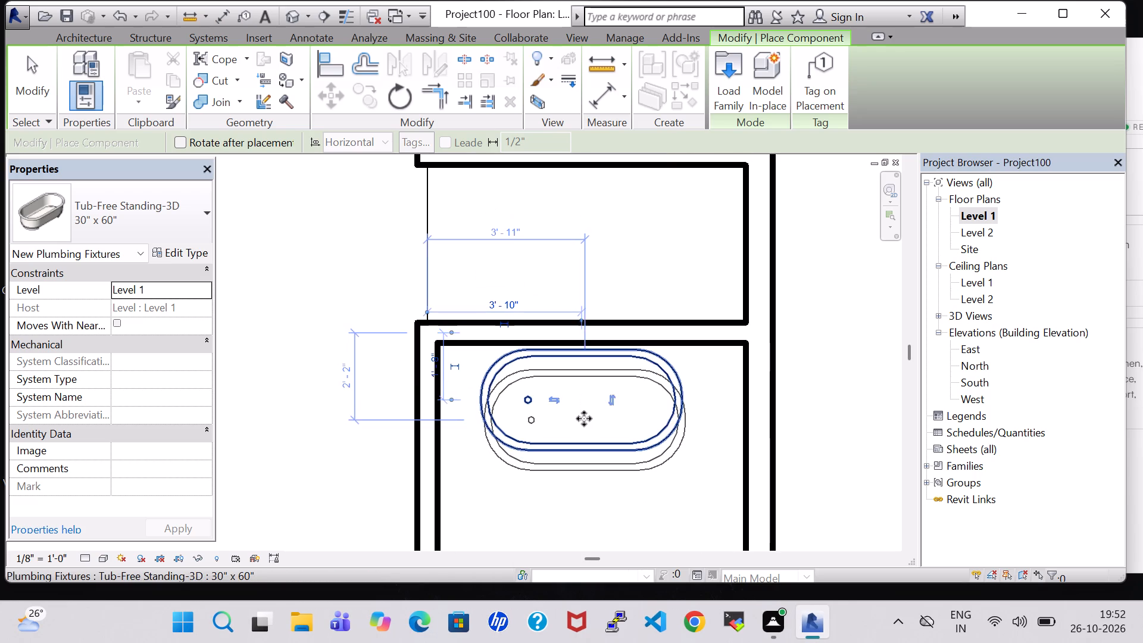
key("Escape")
key("Escape")
Create a similar Toilet-Domestic-3D from the TOILET room's fixture and place it against the second bathroom's inner side wall, beside the tub.
scroll(584, 419, "down", 8)
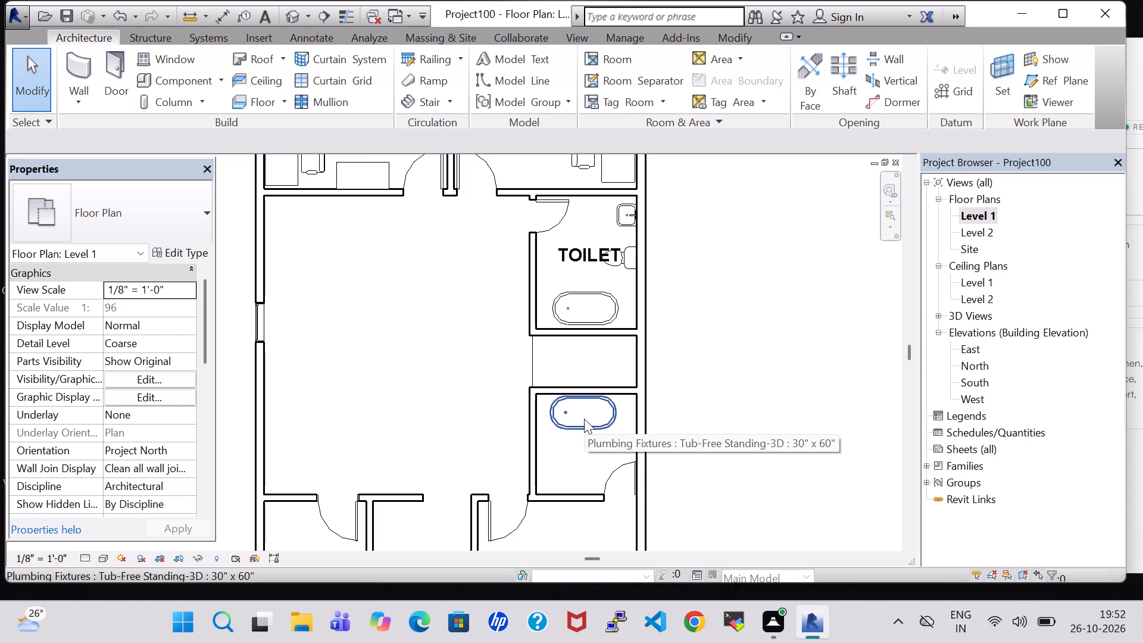
scroll(584, 419, "down", 1)
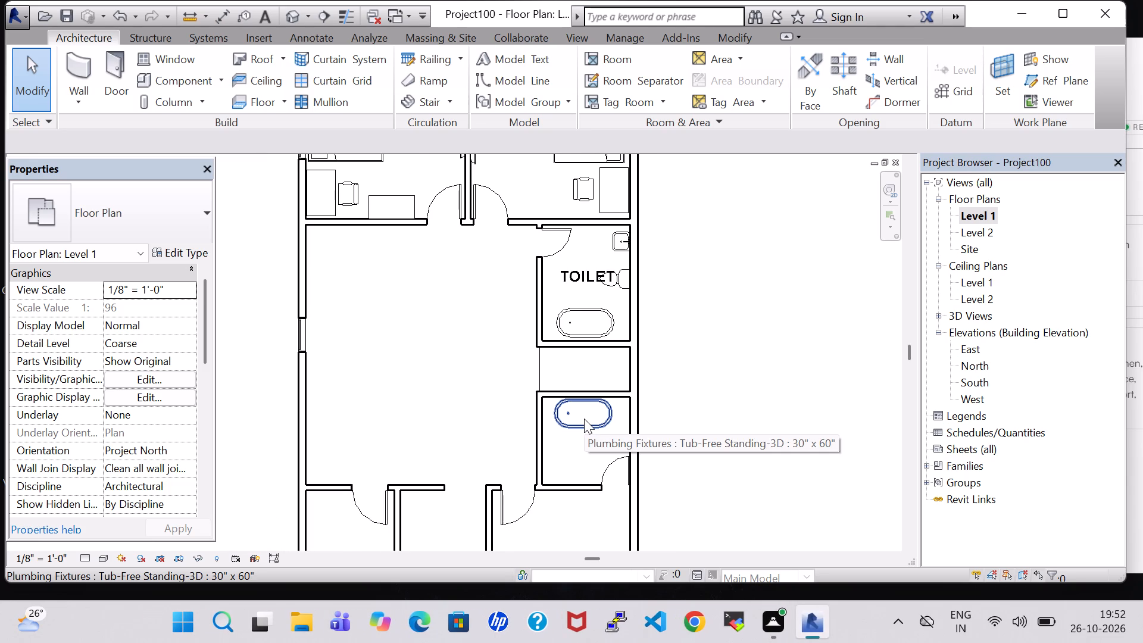
scroll(584, 419, "down", 2)
scroll(595, 418, "up", 6)
scroll(653, 388, "down", 2)
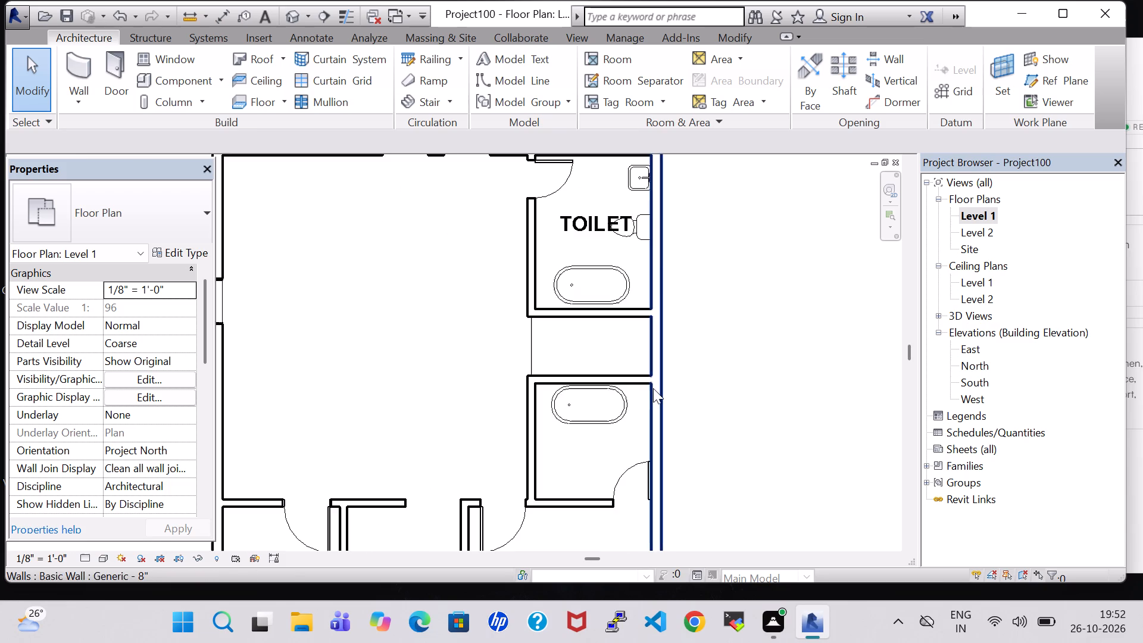
scroll(644, 263, "up", 2)
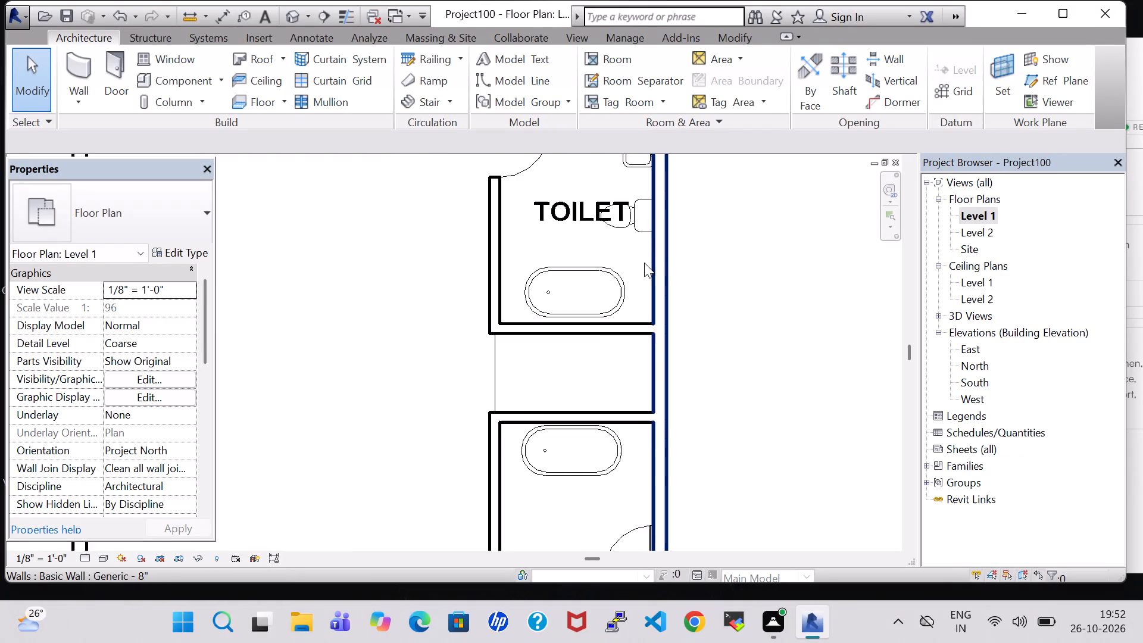
scroll(644, 263, "up", 3)
left_click(639, 216)
right_click(639, 216)
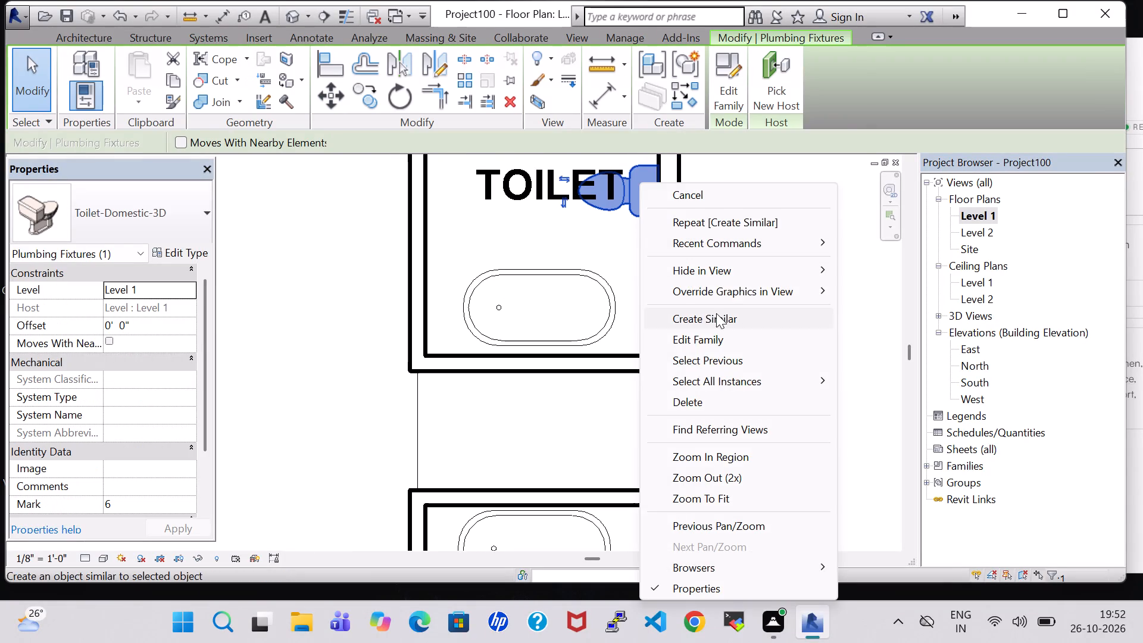
left_click(716, 313)
scroll(710, 441, "down", 6)
middle_click(710, 441)
middle_click(710, 441)
middle_click_drag(710, 441, 698, 386)
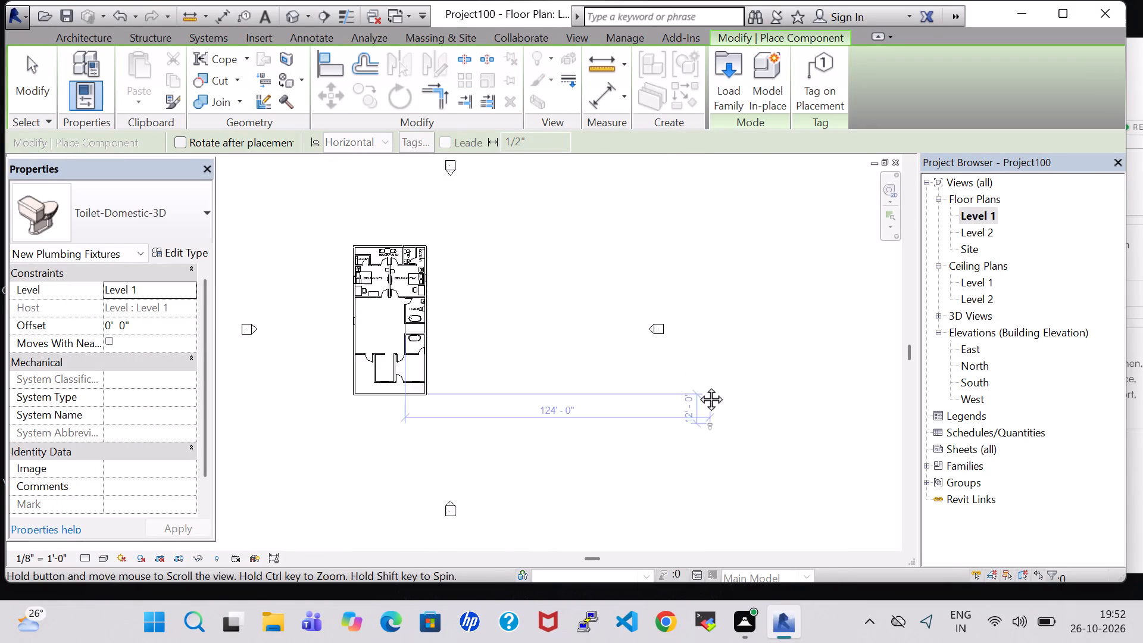
middle_click_drag(698, 386, 687, 333)
scroll(397, 369, "up", 9)
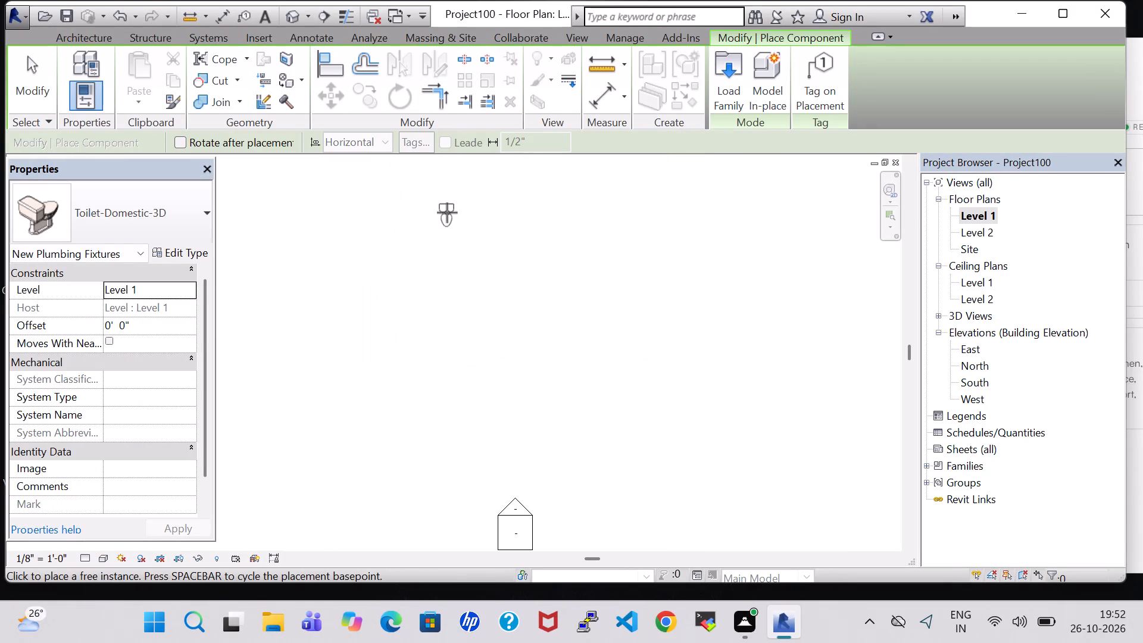
middle_click(447, 213)
middle_click_drag(481, 266, 572, 514)
scroll(467, 308, "up", 2)
middle_click(467, 307)
middle_click_drag(469, 307, 486, 335)
middle_click_drag(496, 365, 512, 467)
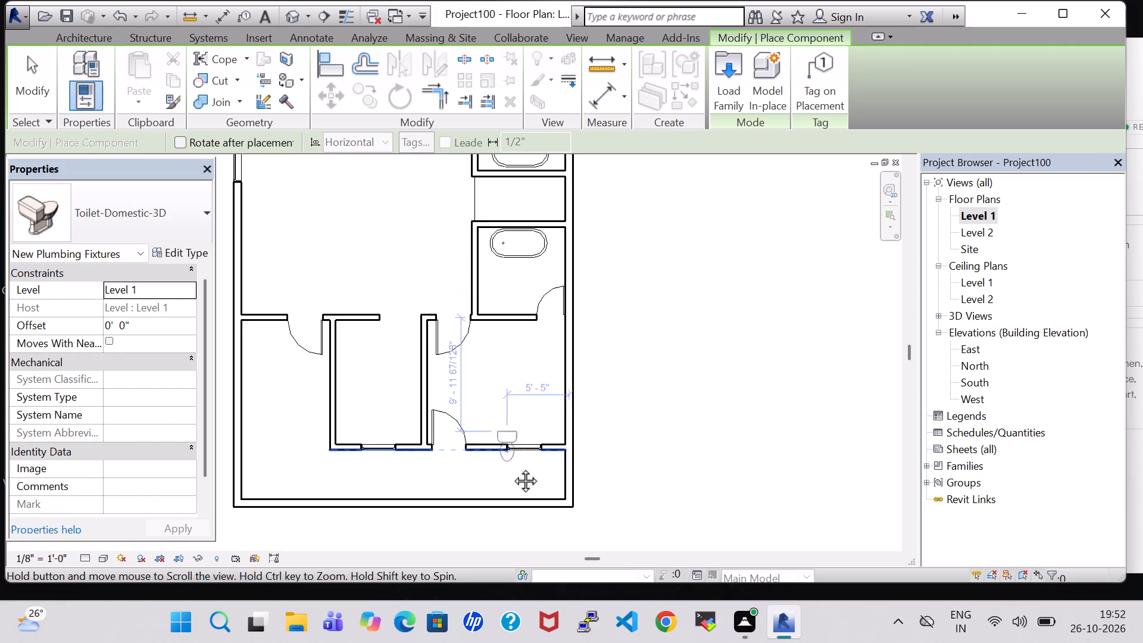
middle_click_drag(512, 467, 512, 482)
middle_click(512, 482)
scroll(485, 344, "up", 5)
key("space")
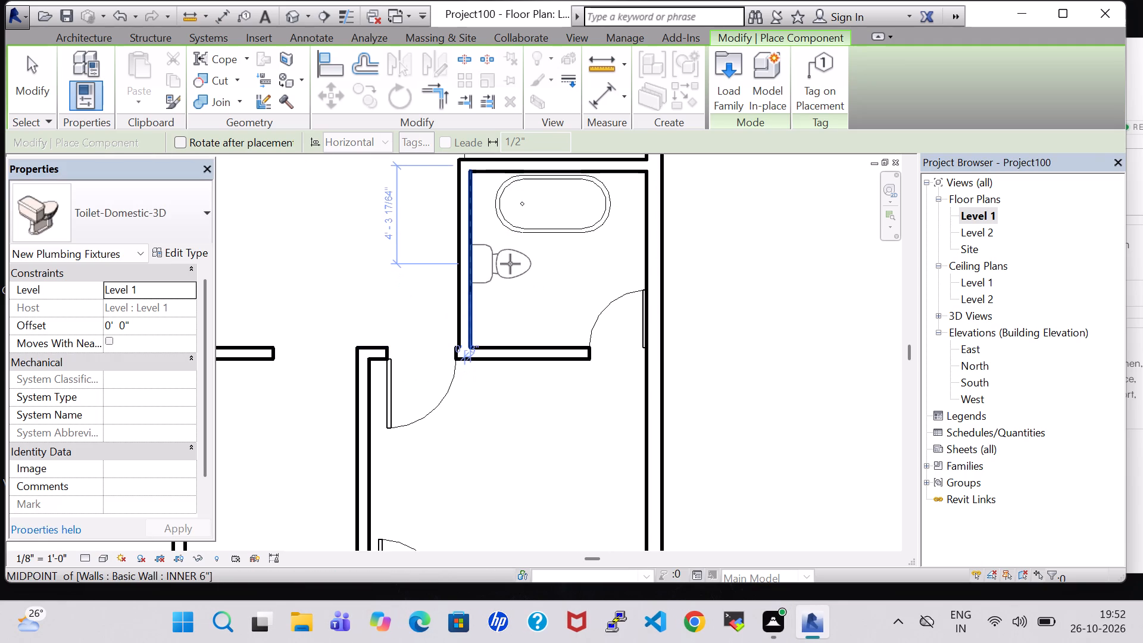
left_click(510, 264)
key("Escape")
key("Escape")
Create a similar 20" x 18" Sink Vanity-Square from the TOILET room's sink and place it against the second bathroom's door wall, faucet toward the wall.
scroll(579, 306, "down", 4)
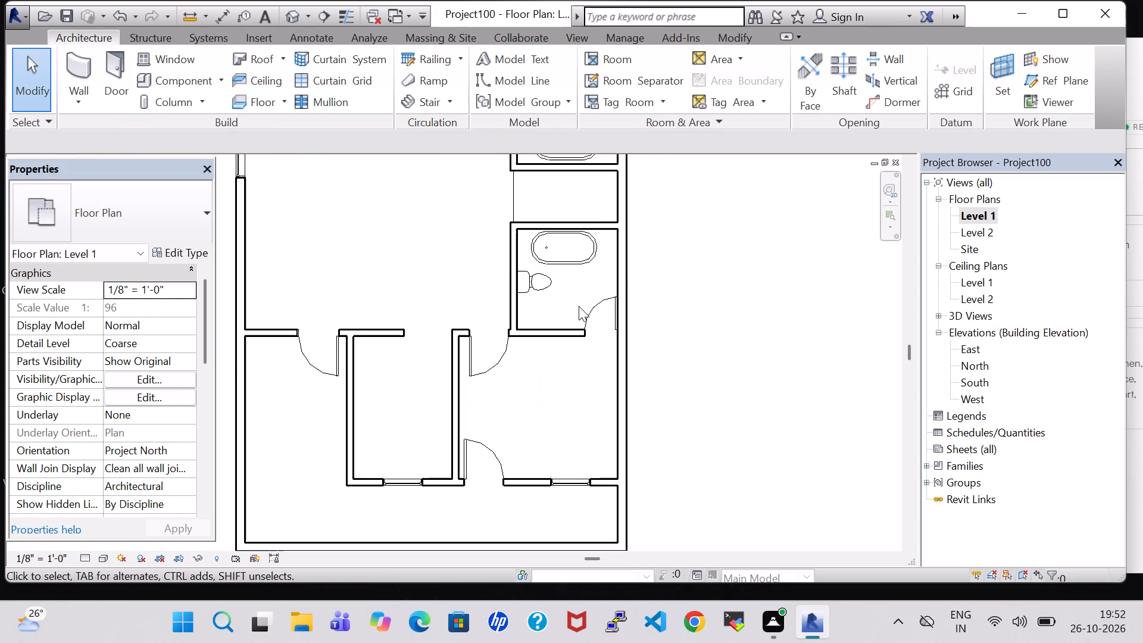
middle_click_drag(624, 275, 679, 410)
left_click(656, 191)
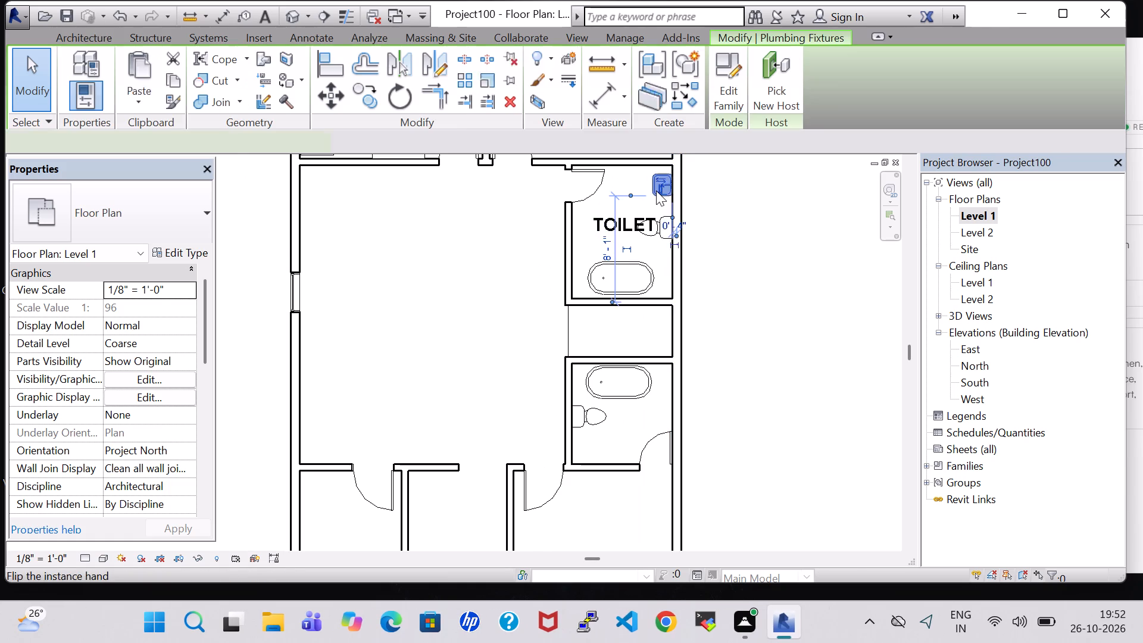
right_click(656, 191)
left_click(733, 316)
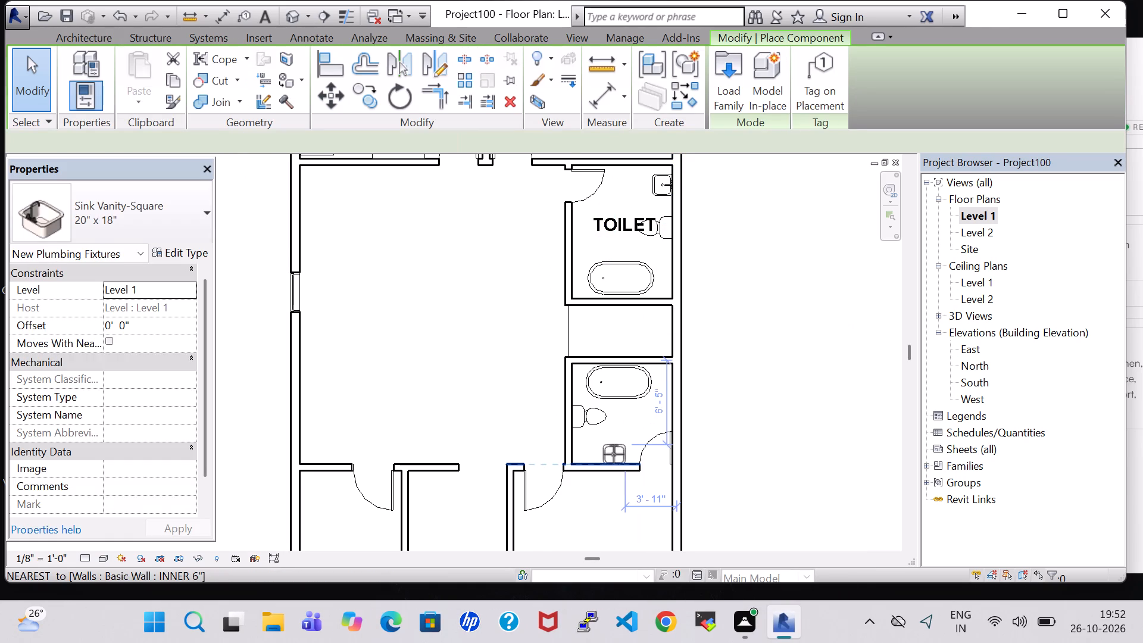
key("space")
key("space")
key("space")
scroll(614, 454, "up", 6)
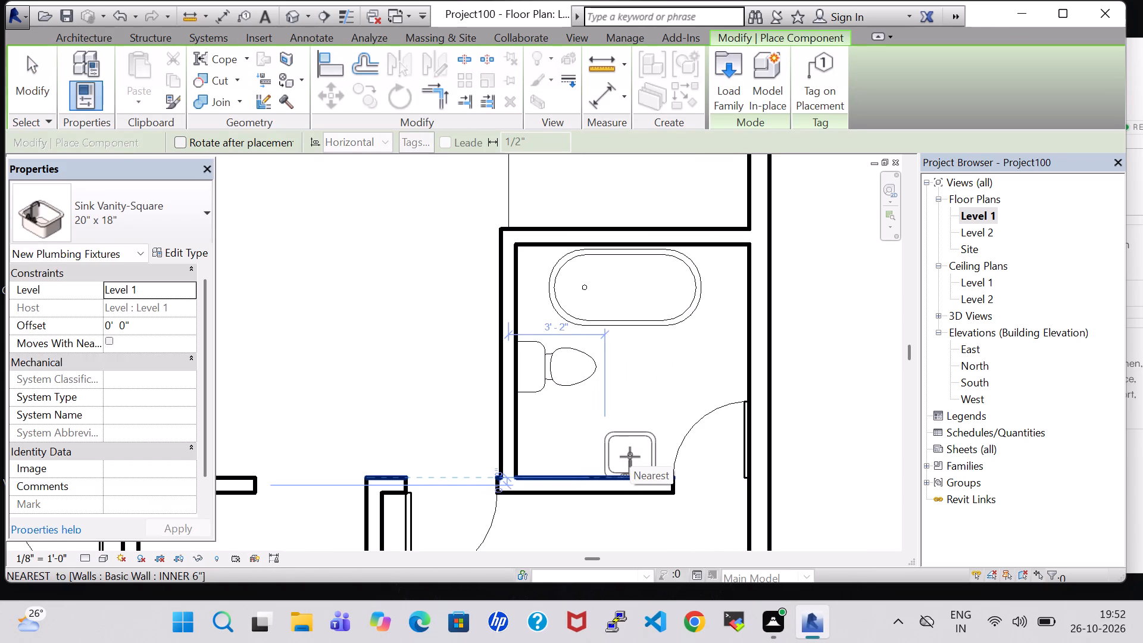
left_click(630, 457)
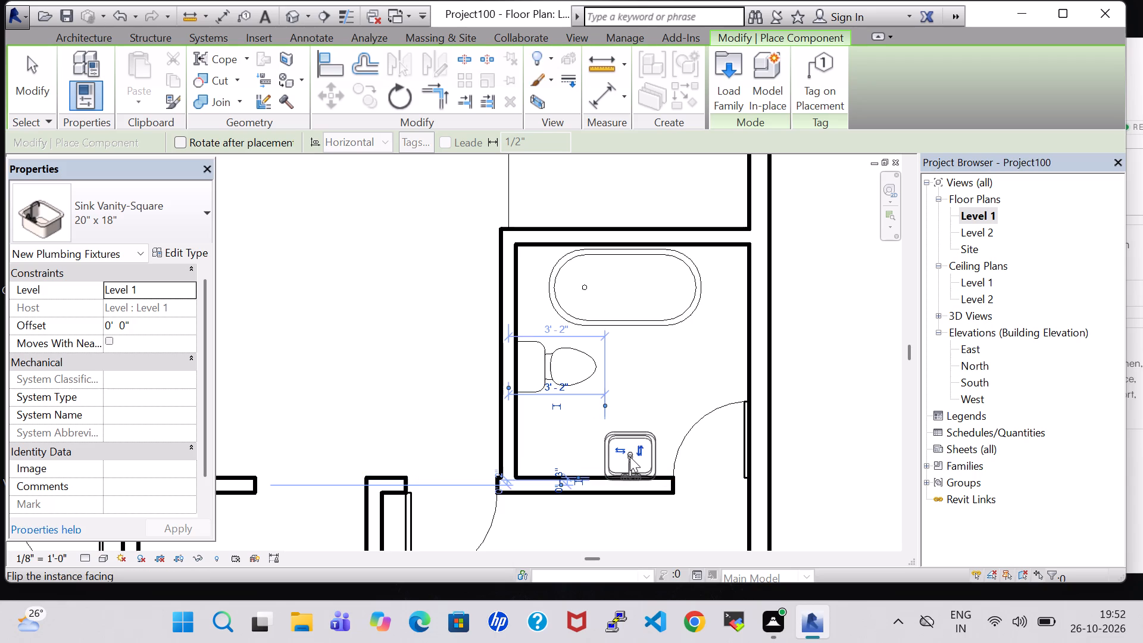
key("Escape")
key("Escape")
key("Escape")
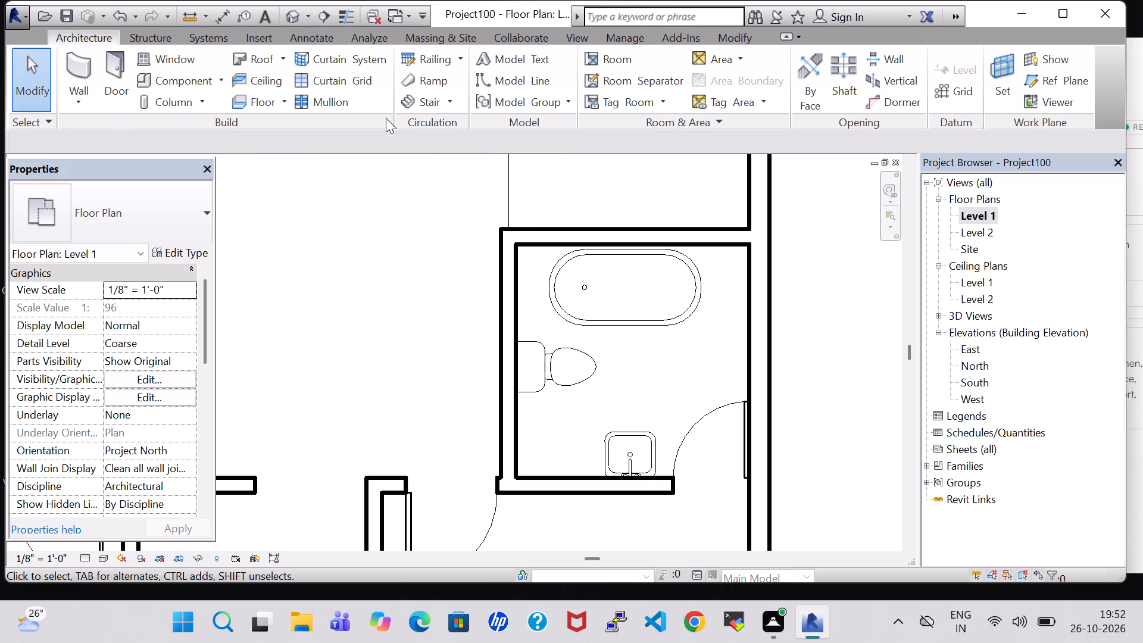
In 3D, create a similar 5"x5" rectangular floor drain on the Level 1 work plane, placing it beside the second bathroom's tub near the outer wall.
left_click(286, 15)
scroll(535, 372, "down", 3)
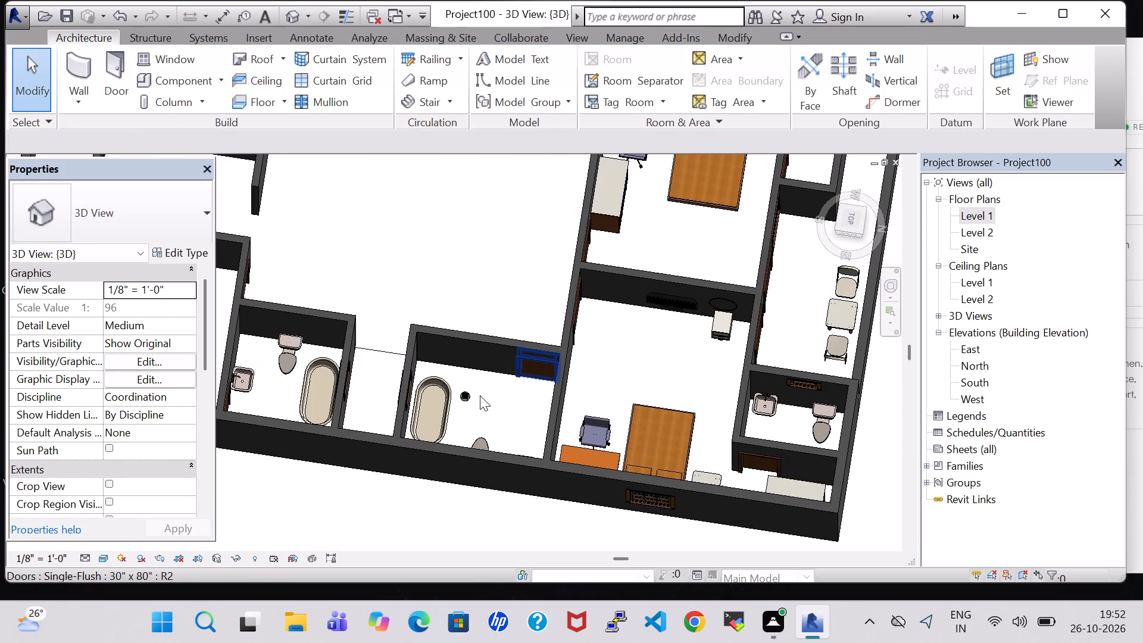
left_click(463, 397)
right_click(463, 396)
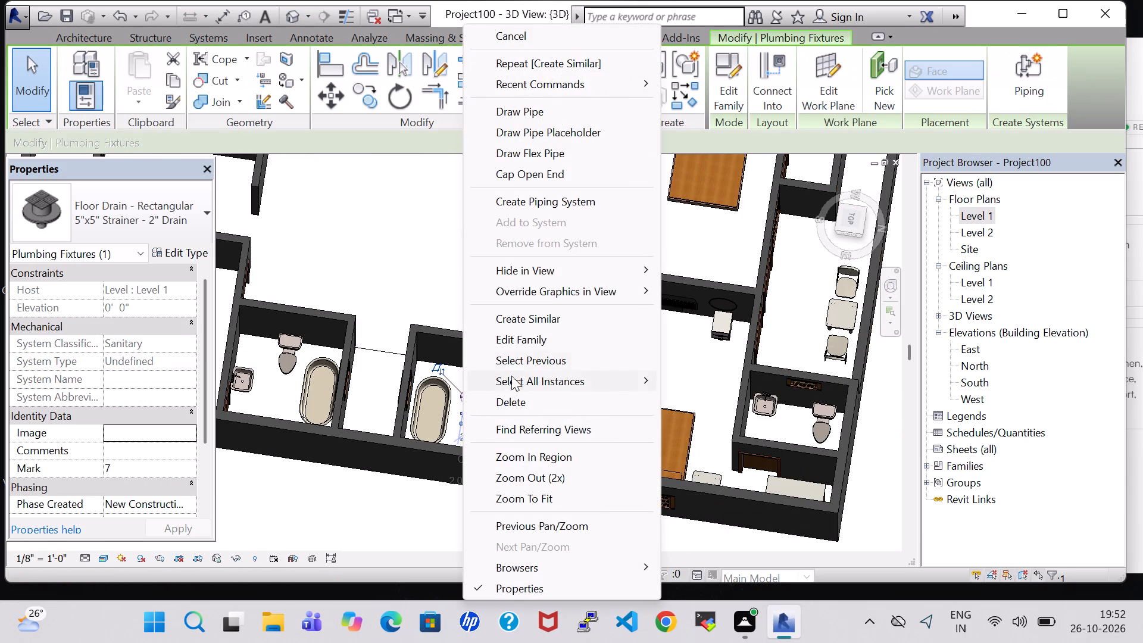
left_click(513, 312)
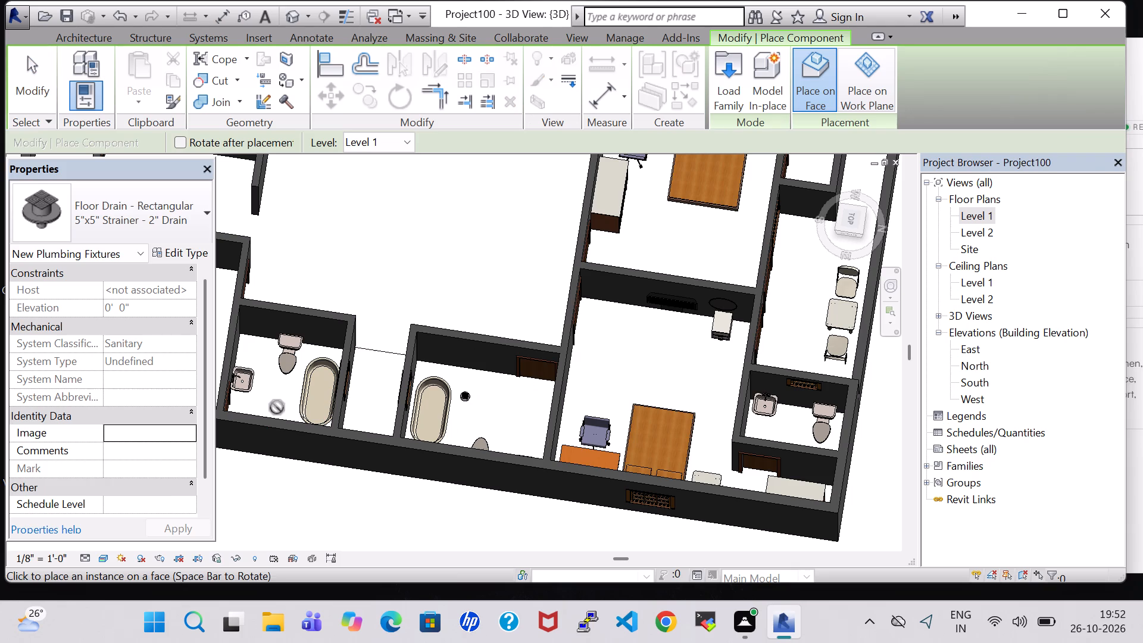
left_click(871, 69)
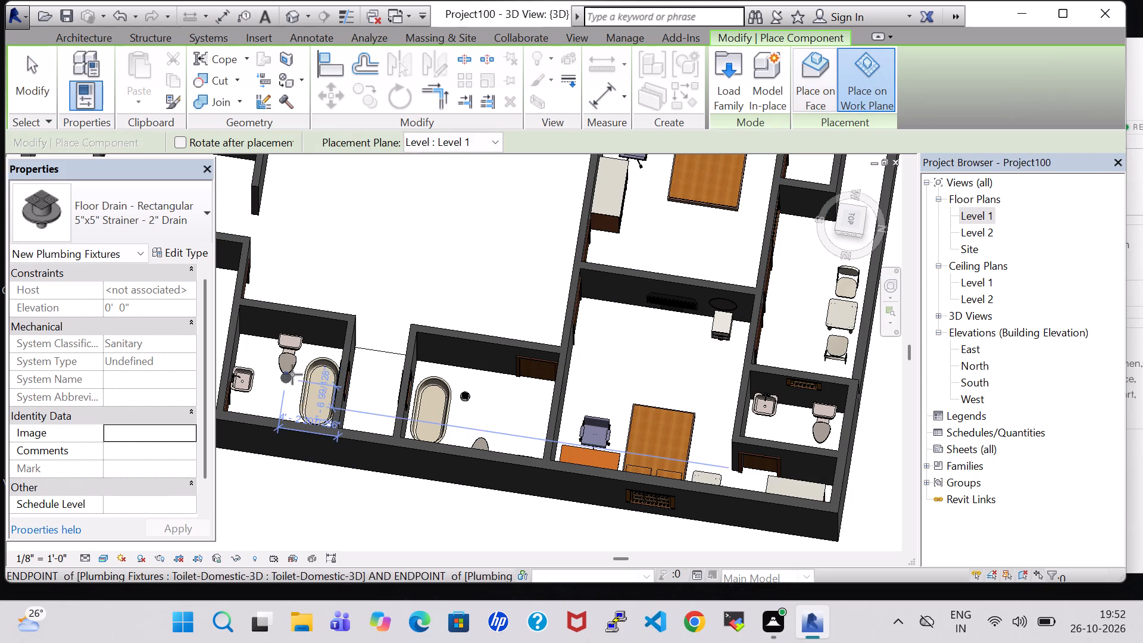
middle_click_drag(292, 374, 298, 438, "shift")
scroll(291, 405, "up", 5)
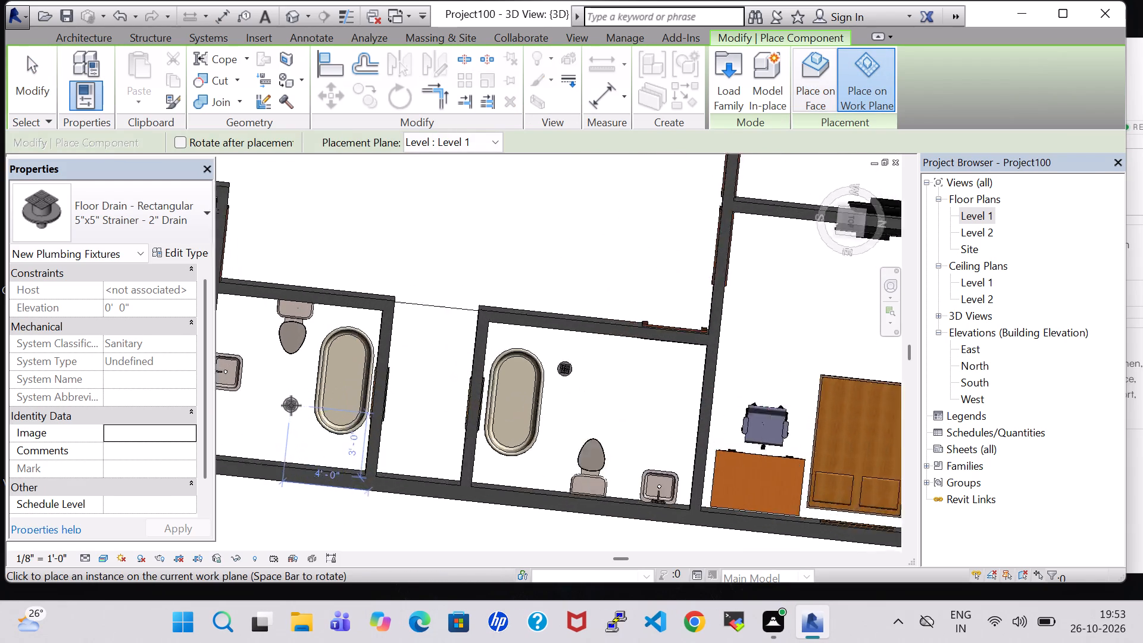
scroll(291, 405, "up", 2)
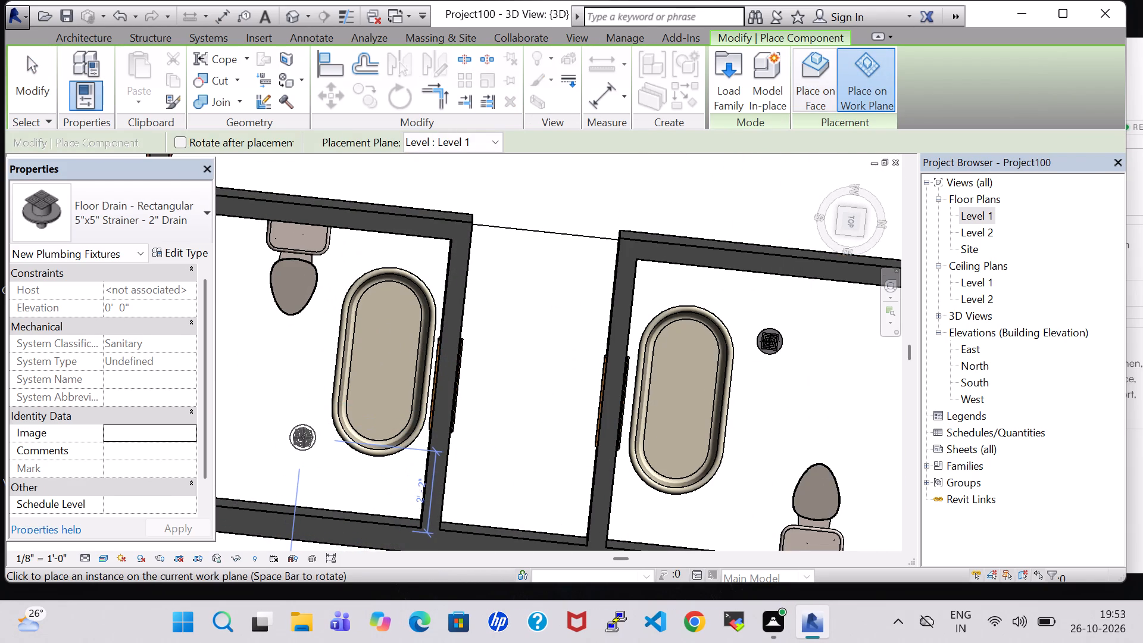
left_click(303, 437)
key("Escape")
key("Escape")
scroll(301, 399, "down", 2)
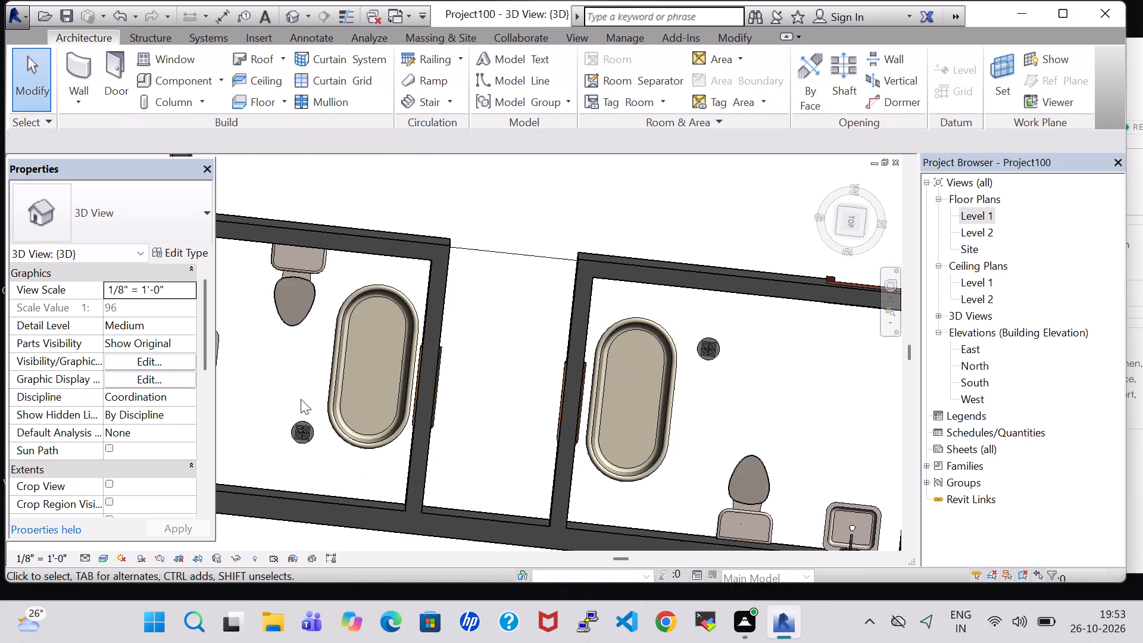
scroll(301, 399, "down", 2)
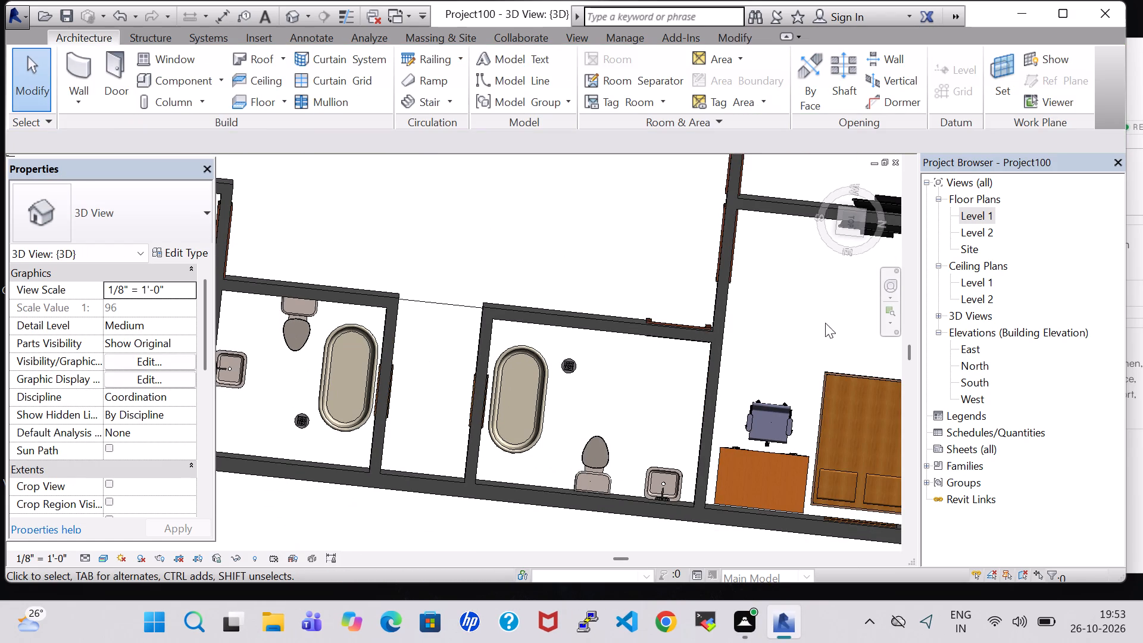
On the Level 1 plan, create a similar 24" x 48" Mirror-Ellipse from BEDROOM-2's mirror and place it on the wall behind the TOILET sink.
double_click(971, 217)
scroll(672, 342, "down", 5)
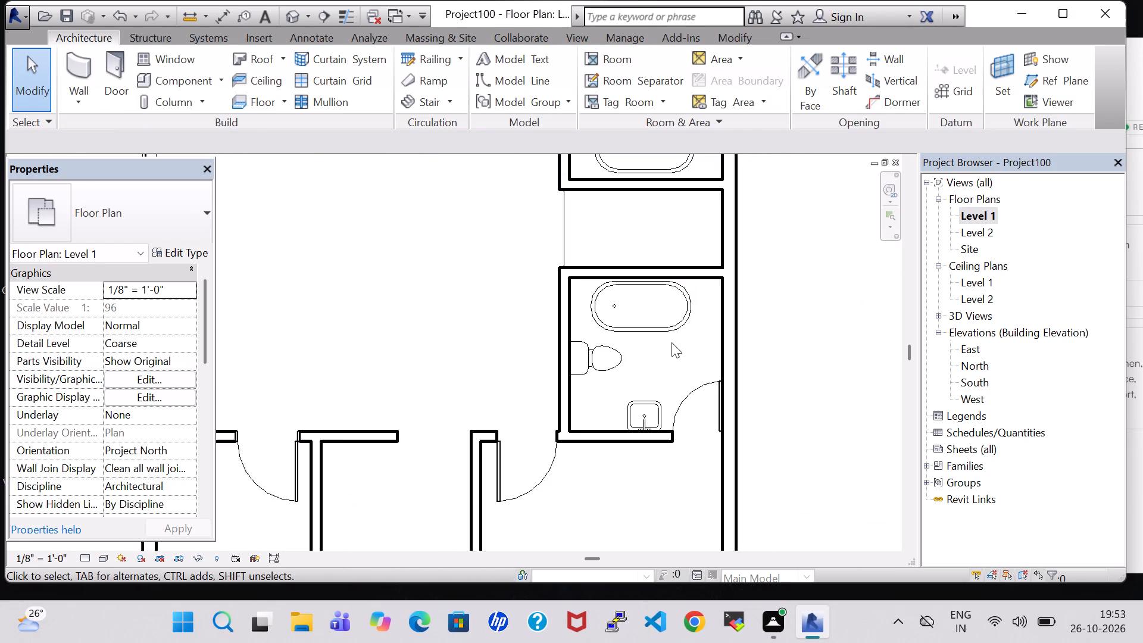
scroll(672, 342, "down", 3)
middle_click_drag(564, 277, 566, 468)
scroll(508, 422, "up", 3)
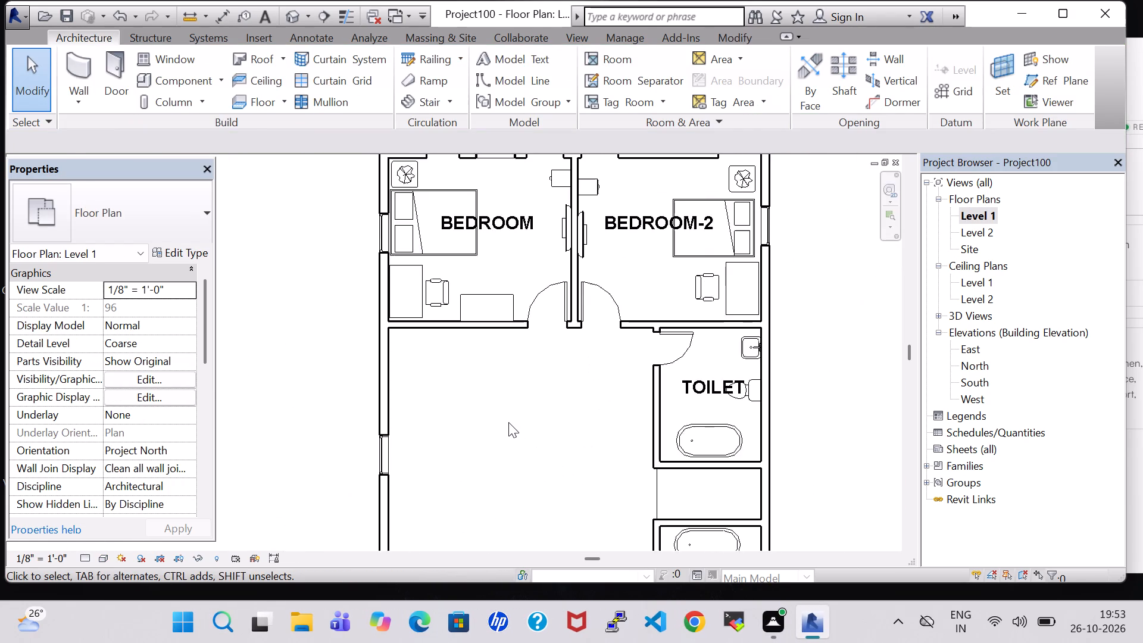
middle_click_drag(508, 422, 518, 580)
scroll(518, 580, "up", 1)
scroll(586, 329, "up", 10)
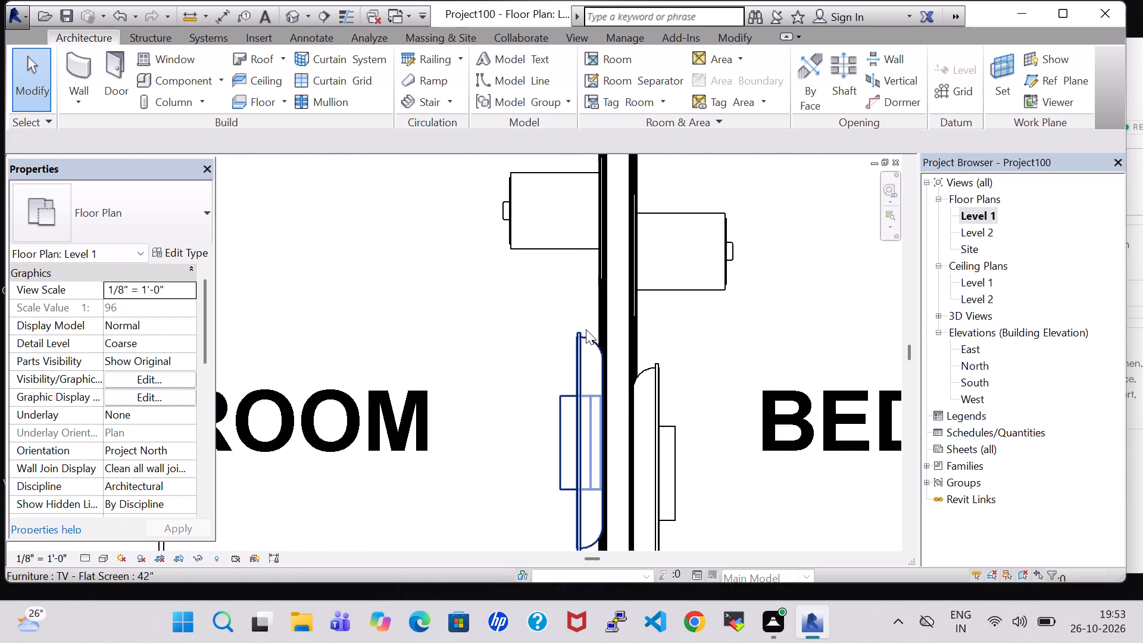
left_click(633, 256)
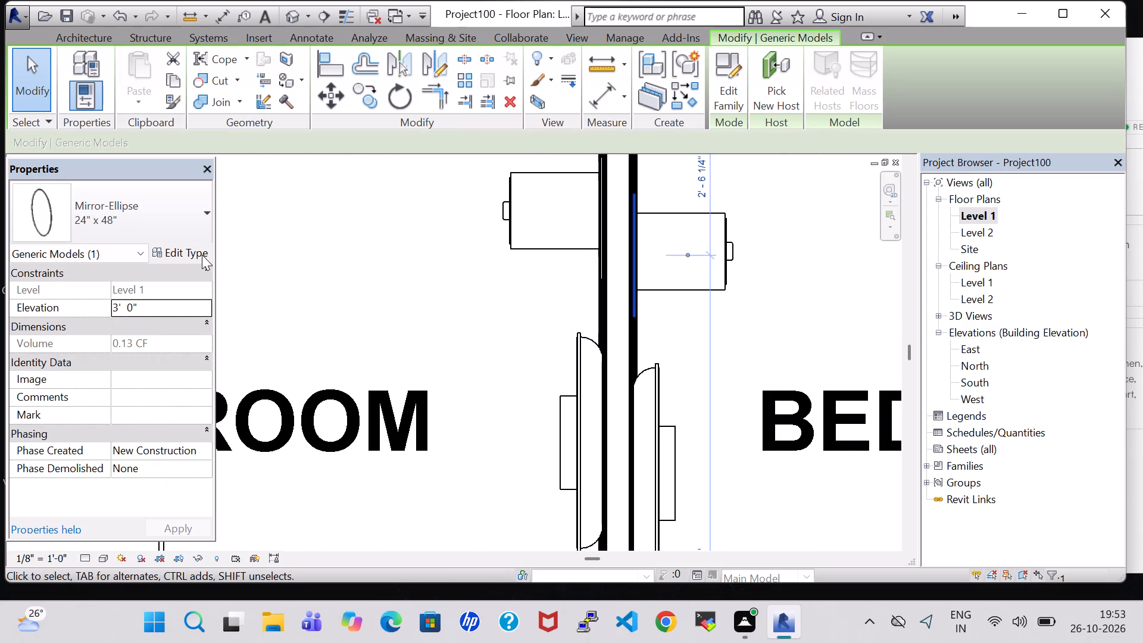
right_click(633, 248)
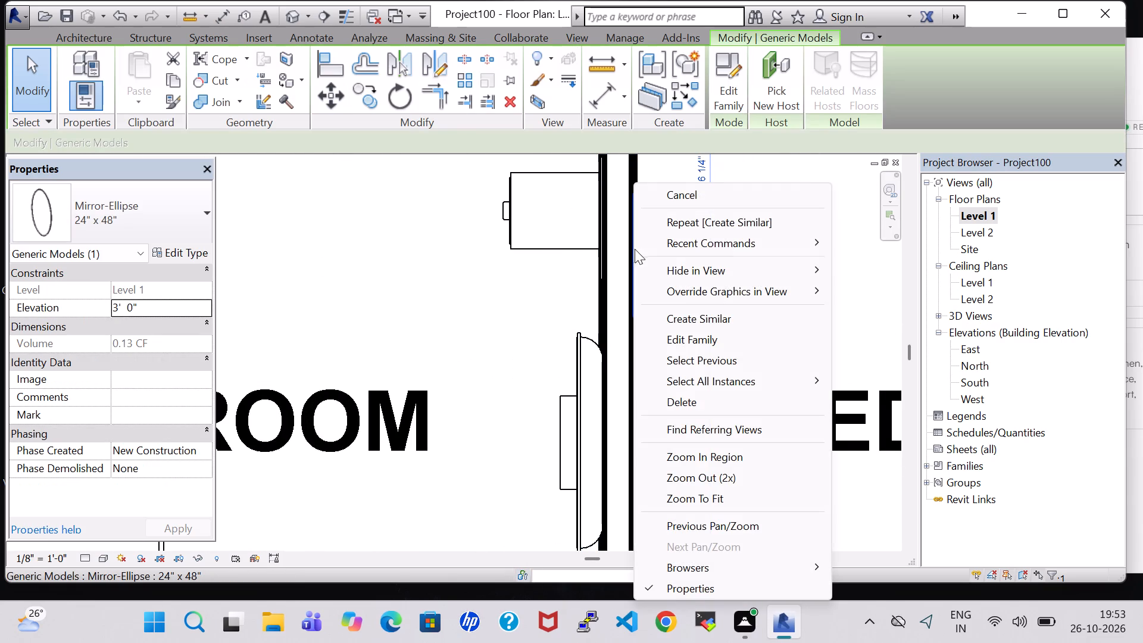
left_click(694, 308)
scroll(732, 416, "down", 5)
middle_click_drag(732, 419, 517, 313)
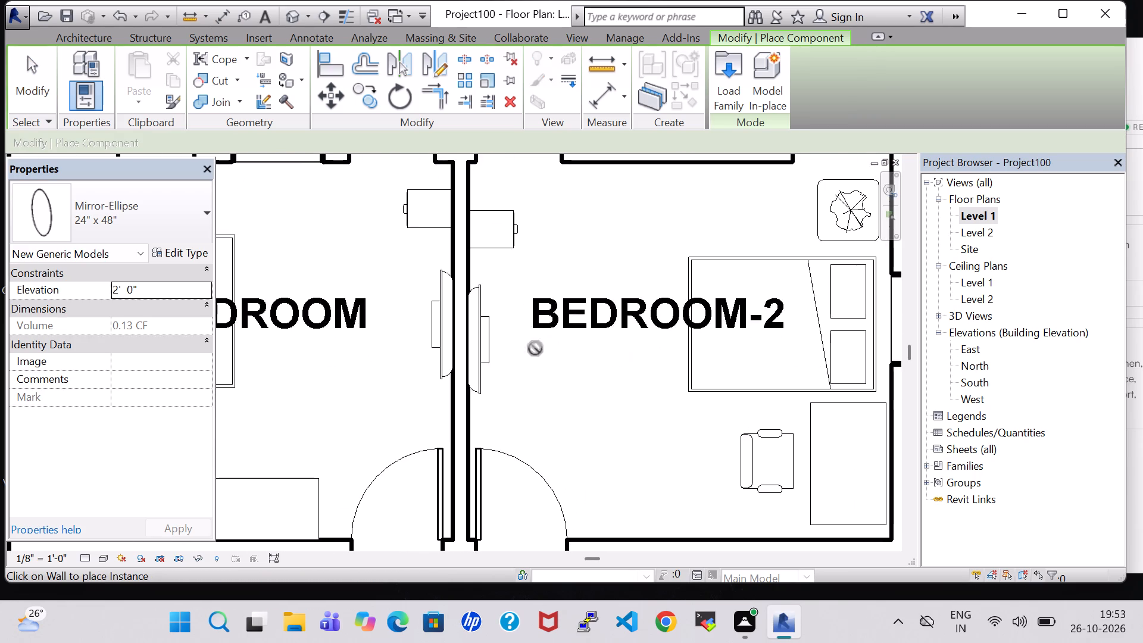
scroll(579, 440, "down", 3)
middle_click_drag(582, 440, 523, 285)
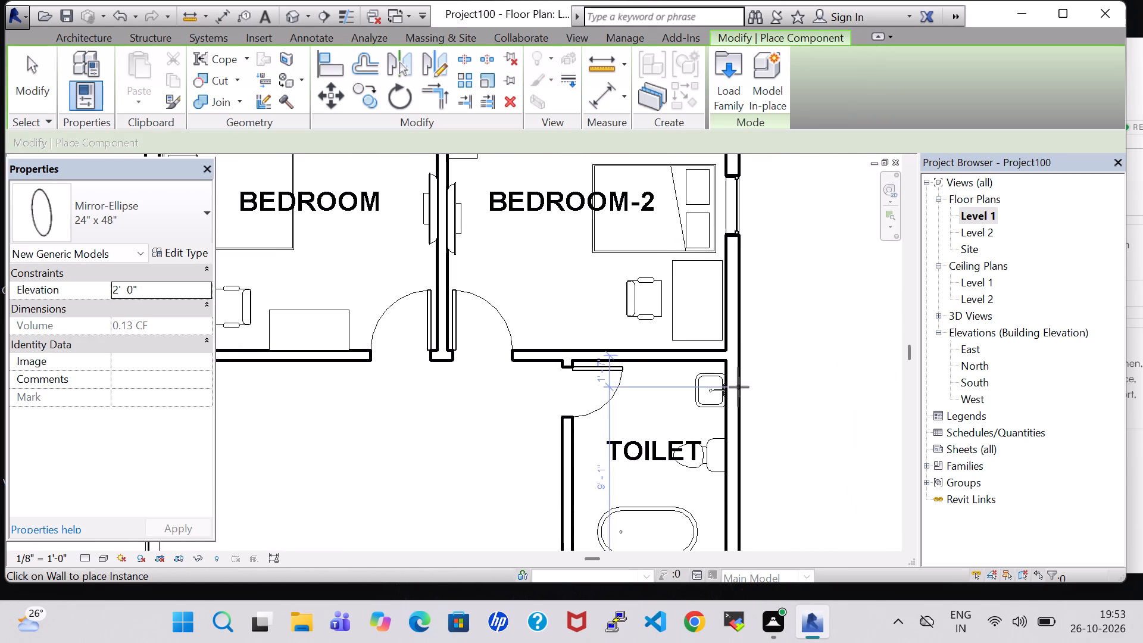
scroll(729, 390, "up", 7)
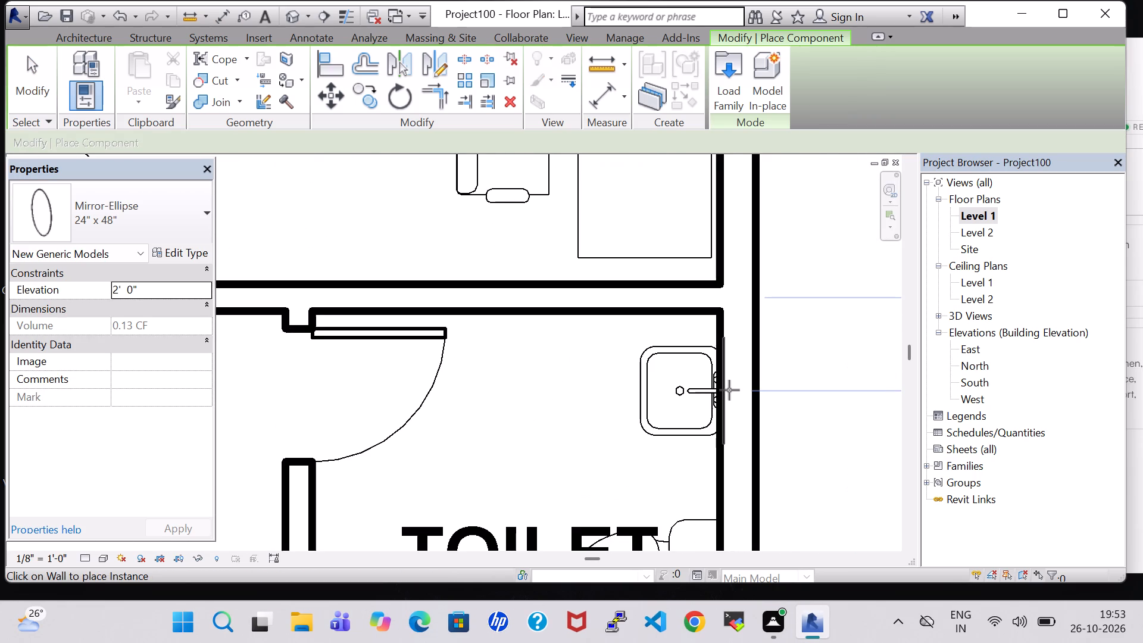
scroll(728, 390, "up", 7)
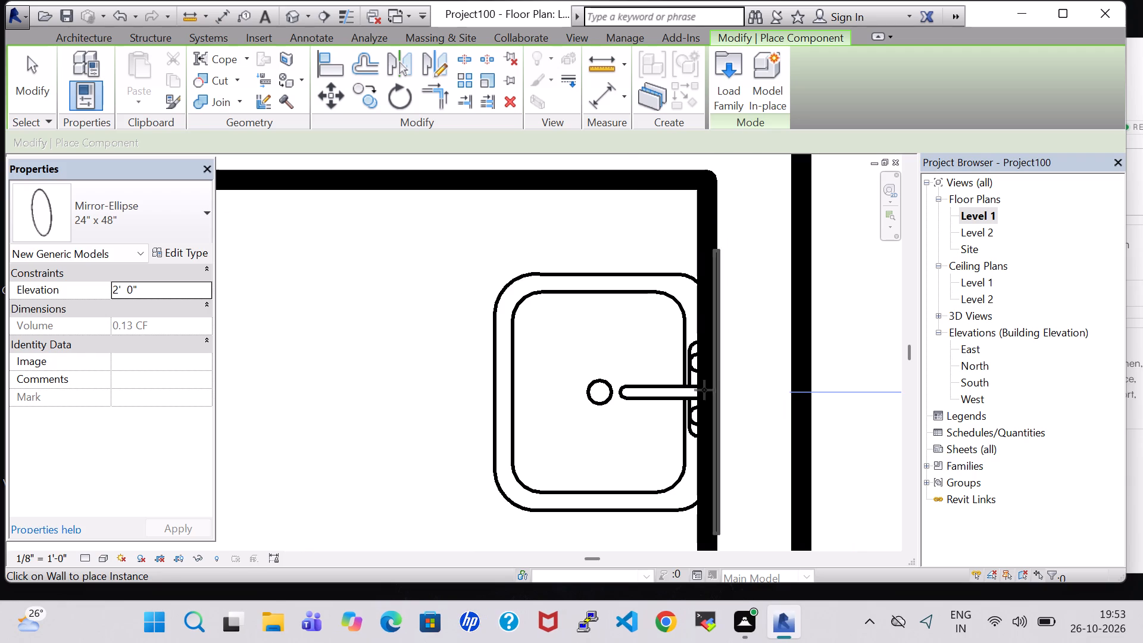
left_click(704, 390)
key("Escape")
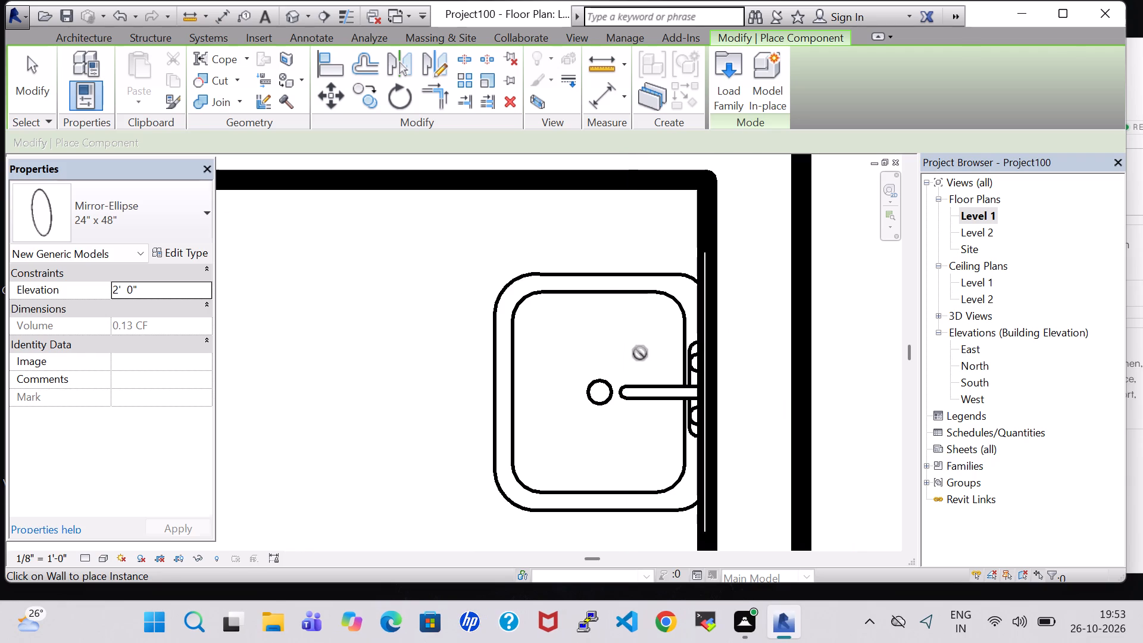
key("Escape")
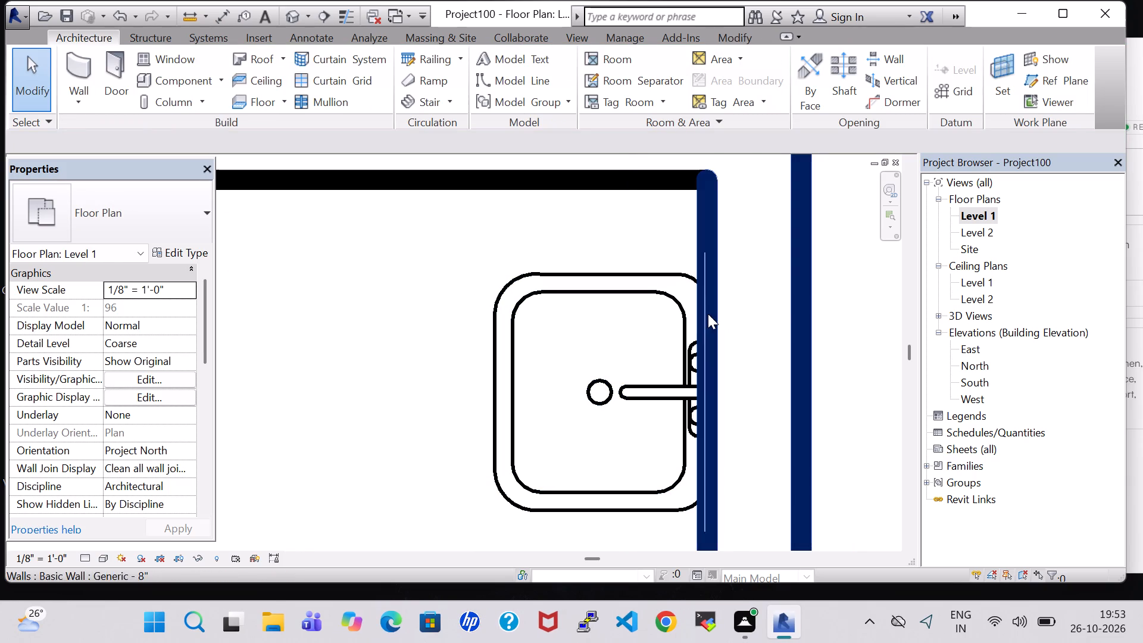
Set the elevation of the mirror behind the TOILET sink to 3' 0".
left_click(701, 260)
left_click(626, 237)
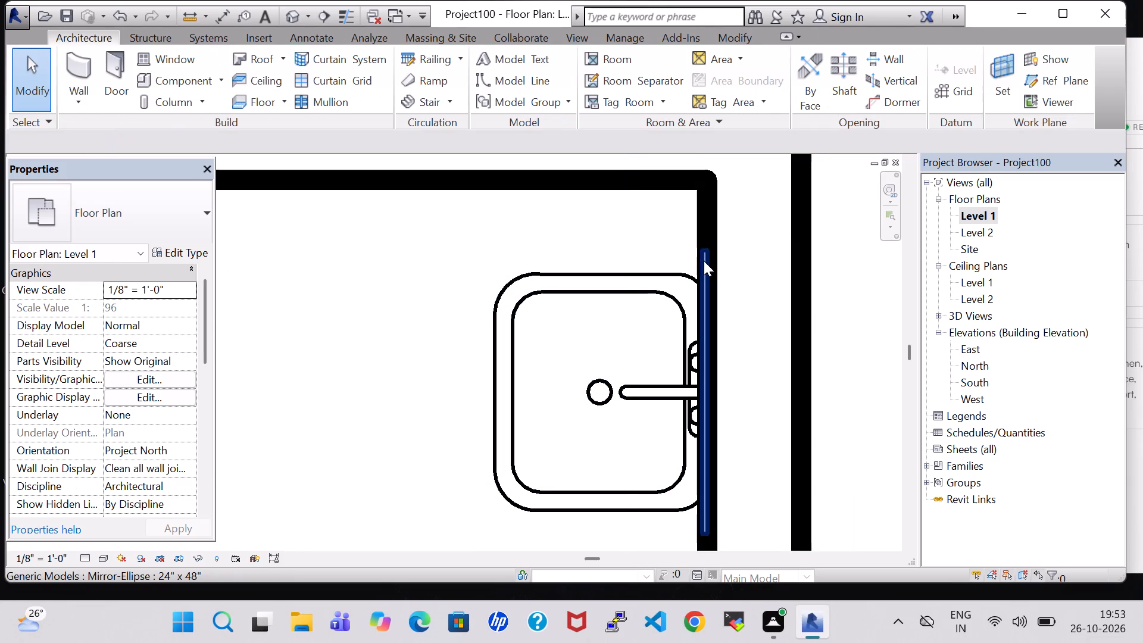
left_click(704, 261)
left_click(120, 309)
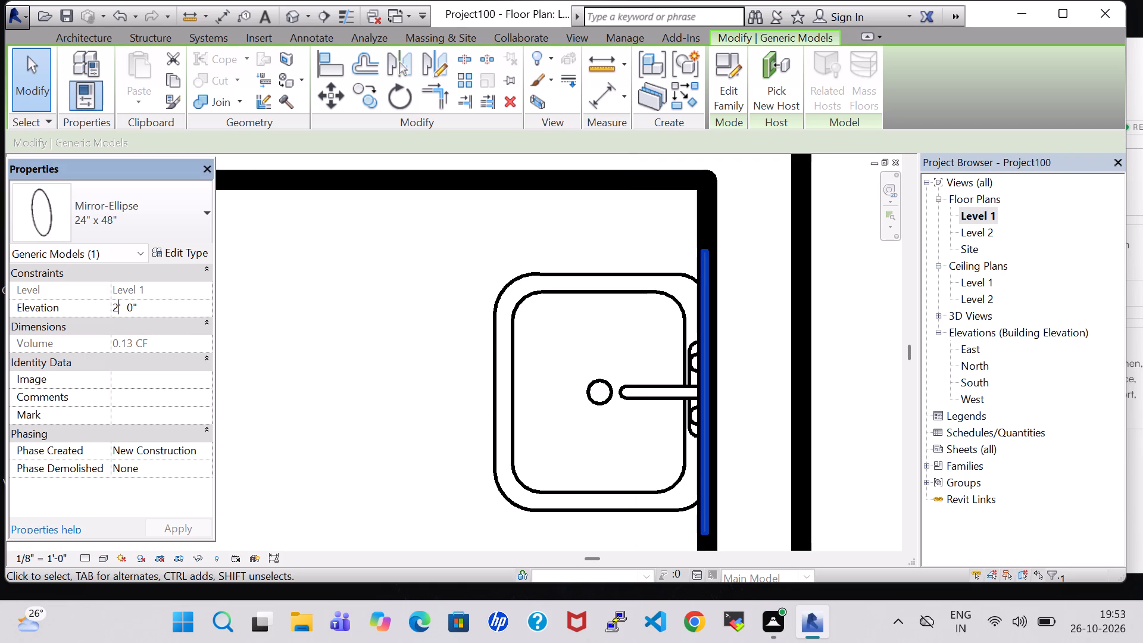
key("BackSpace")
key("3")
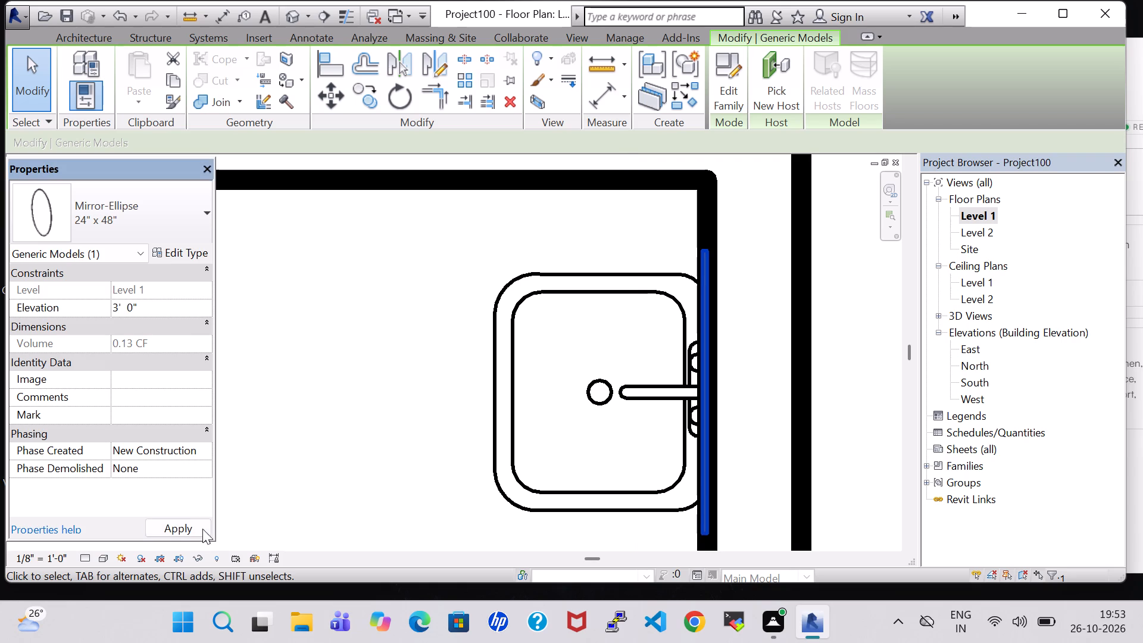
left_click(179, 533)
double_click(408, 369)
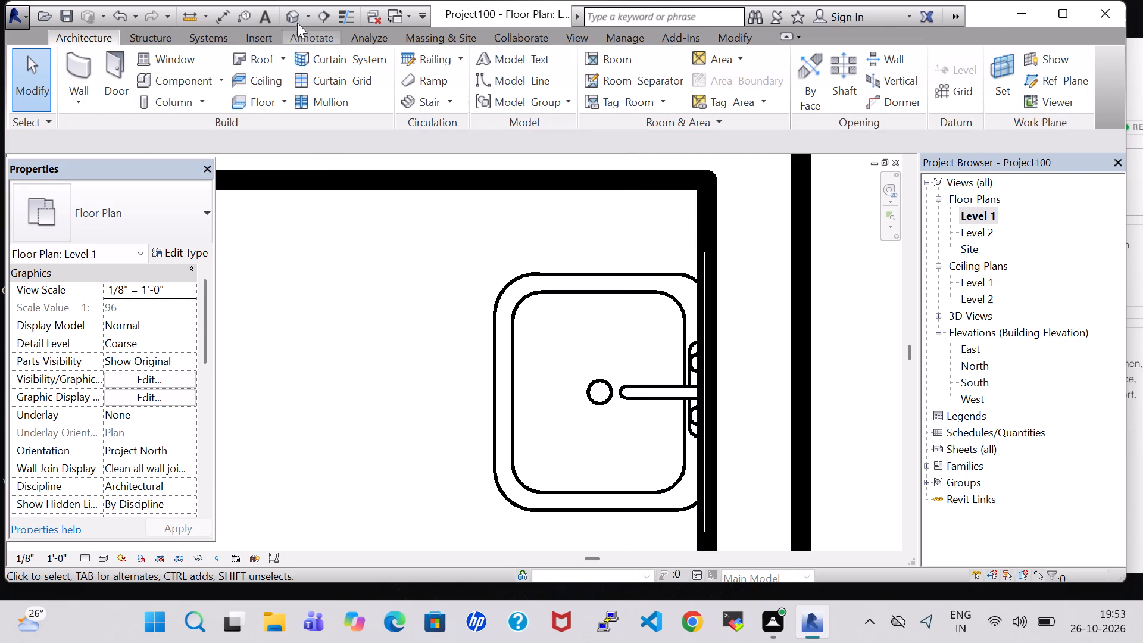
Examine the mirror above the TOILET room's sink and the surrounding bathroom fixtures in 3D.
left_click(292, 10)
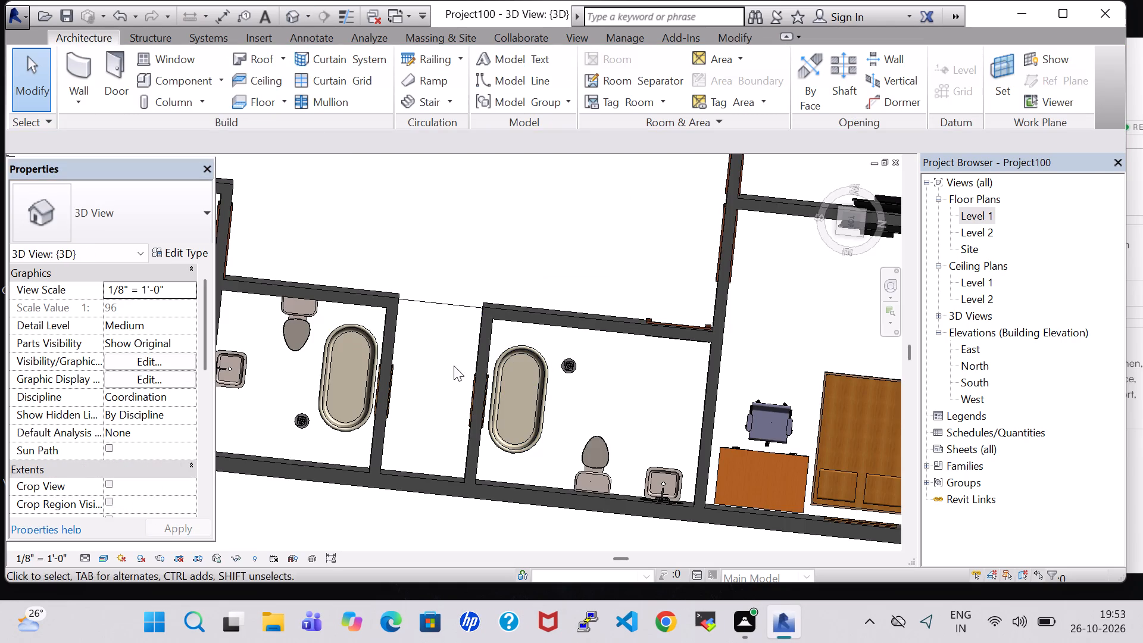
scroll(583, 399, "up", 1)
middle_click_drag(597, 399, 595, 492, "shift")
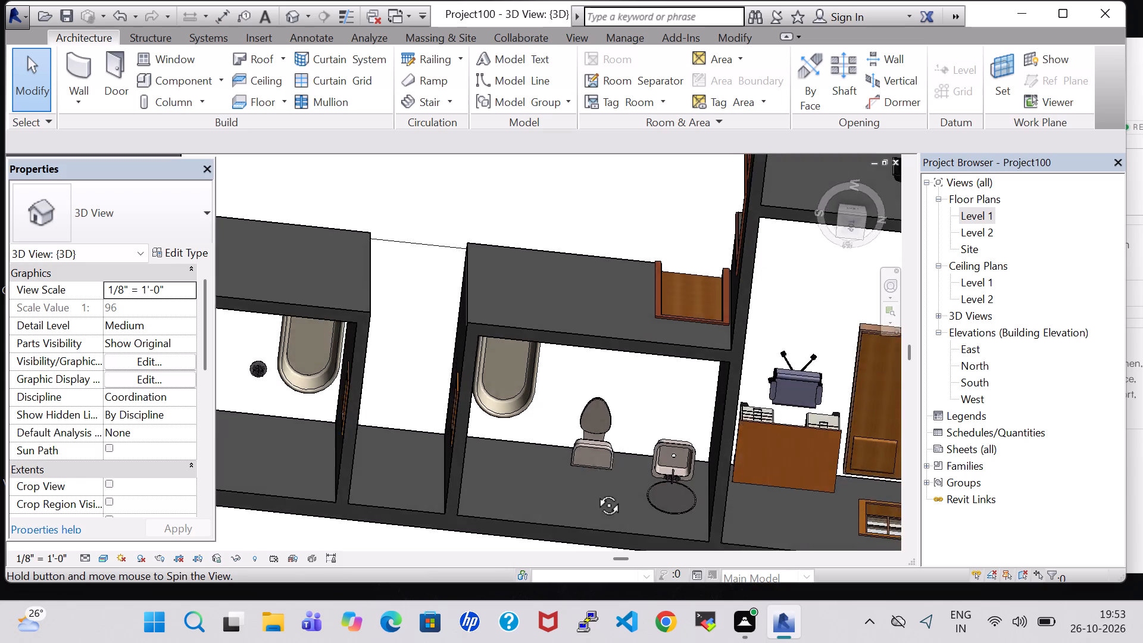
middle_click_drag(595, 492, 588, 507, "shift")
middle_click(588, 509, "shift")
scroll(632, 436, "up", 5)
middle_click_drag(638, 405, 625, 324, "shift")
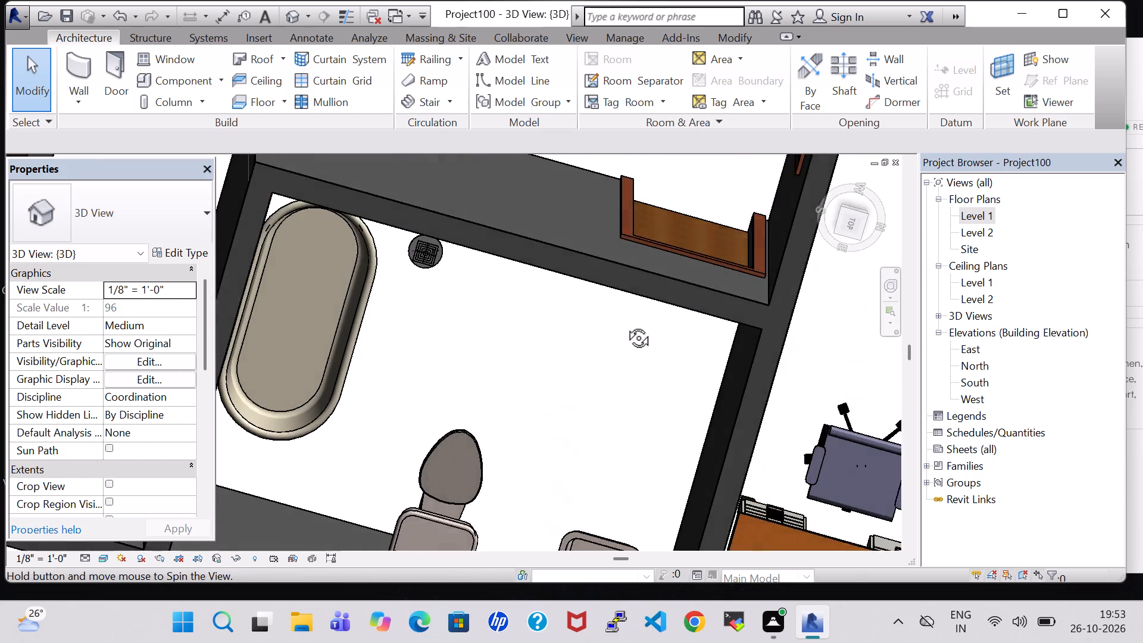
middle_click_drag(625, 324, 627, 315, "shift")
middle_click_drag(538, 413, 664, 369)
middle_click_drag(565, 349, 773, 337)
scroll(773, 337, "down", 1)
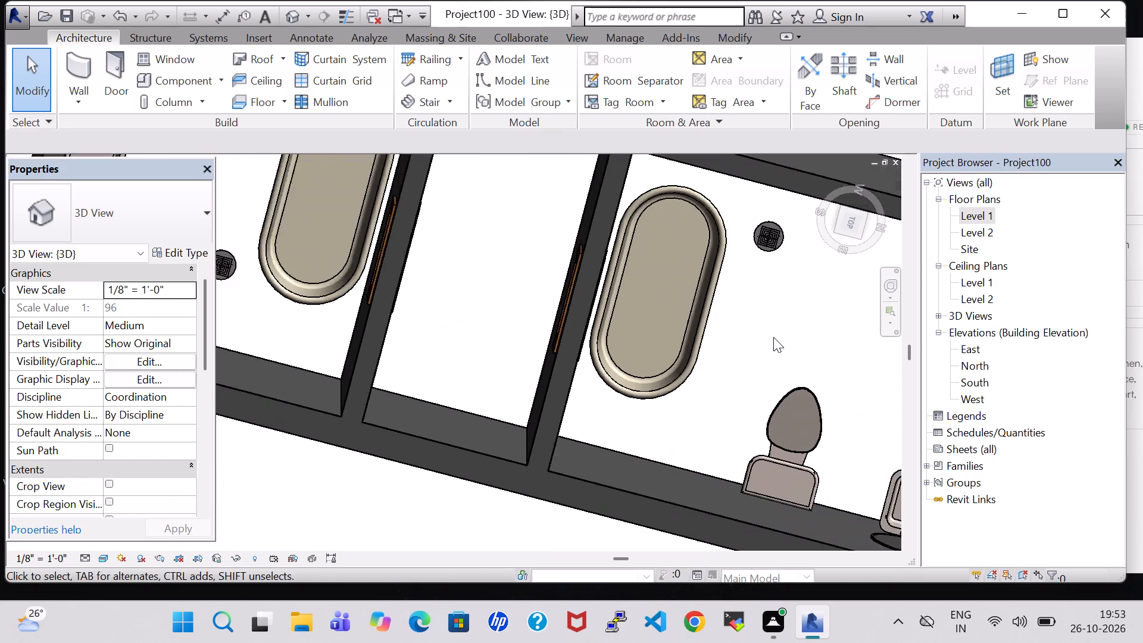
scroll(773, 337, "down", 3)
On the Level 1 plan, create a similar 24" x 48" Mirror-Ellipse from the TOILET mirror and place it on the wall behind the second bathroom's sink.
double_click(978, 219)
scroll(759, 309, "down", 2)
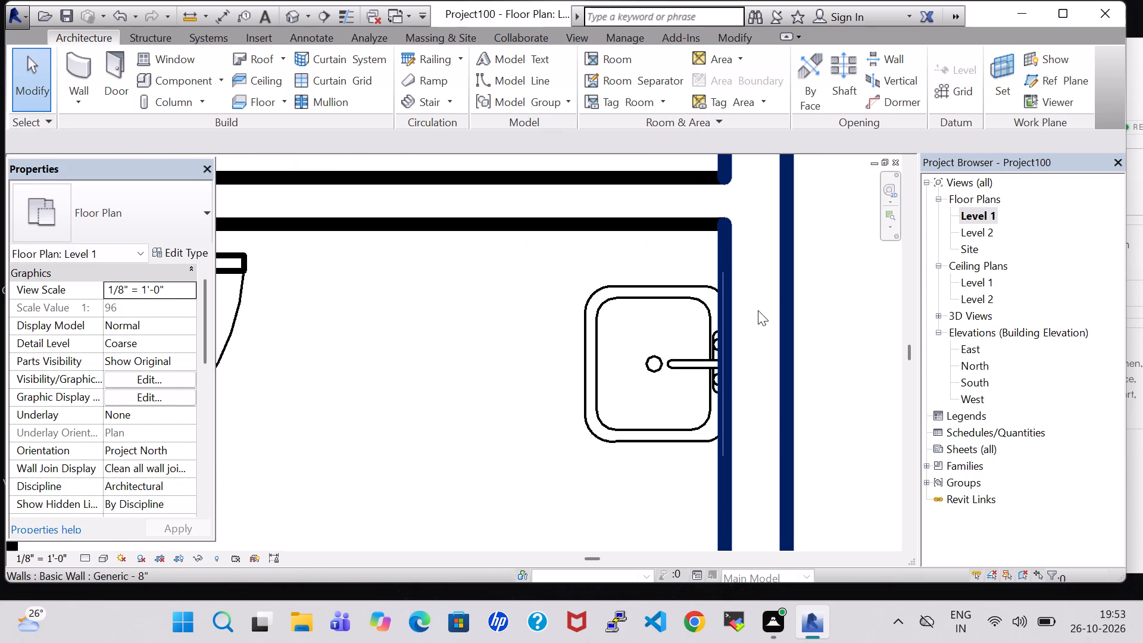
scroll(758, 310, "down", 2)
middle_click_drag(735, 397, 722, 214)
scroll(723, 366, "down", 2)
scroll(711, 251, "up", 9)
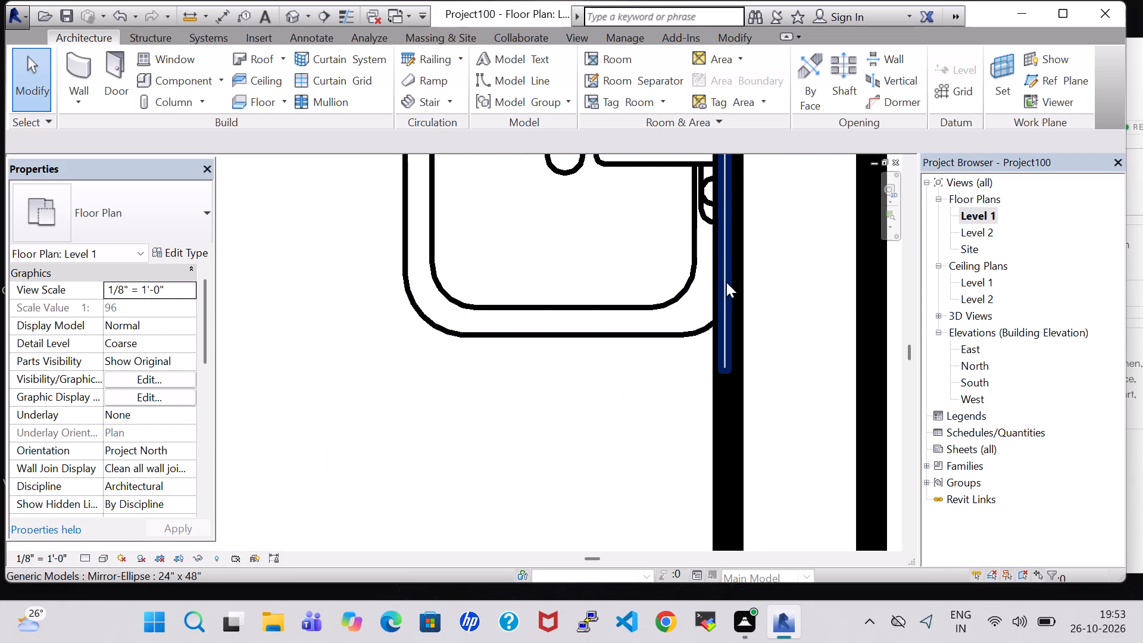
left_click(726, 282)
right_click(728, 313)
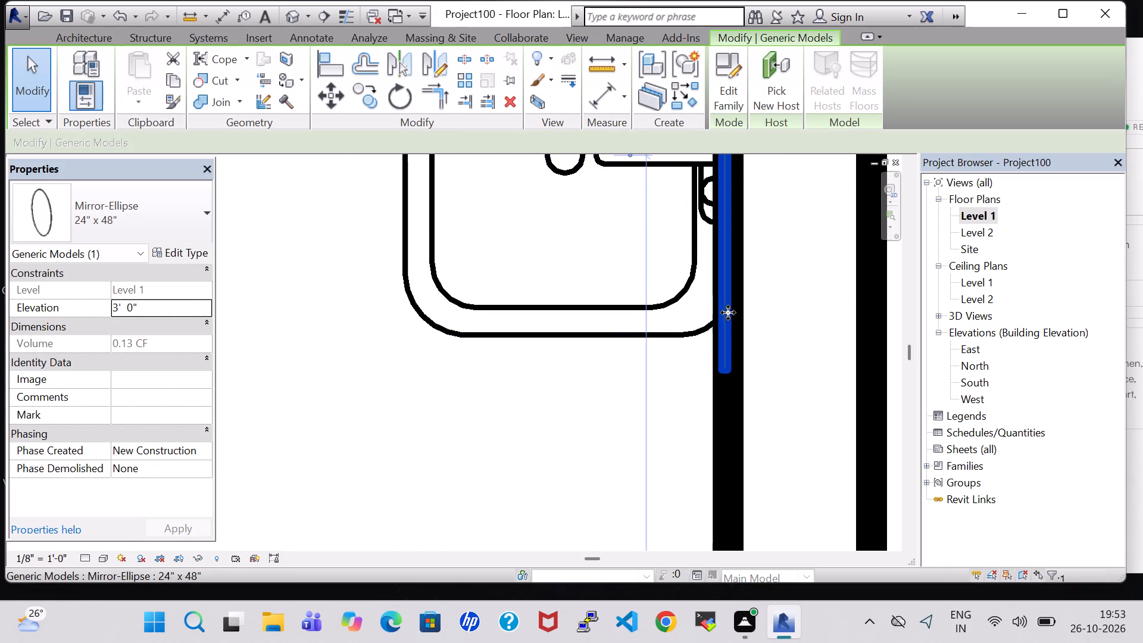
left_click(773, 319)
scroll(771, 353, "down", 7)
middle_click_drag(783, 385, 765, 227)
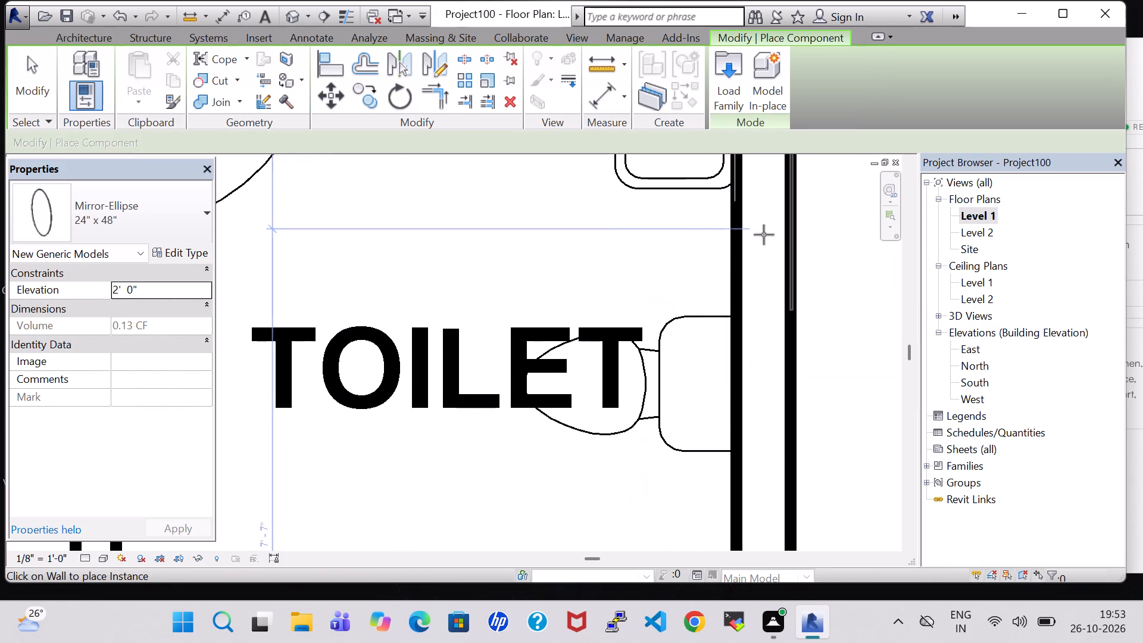
scroll(766, 266, "down", 5)
middle_click_drag(763, 357, 739, 127)
middle_click_drag(749, 495, 754, 190)
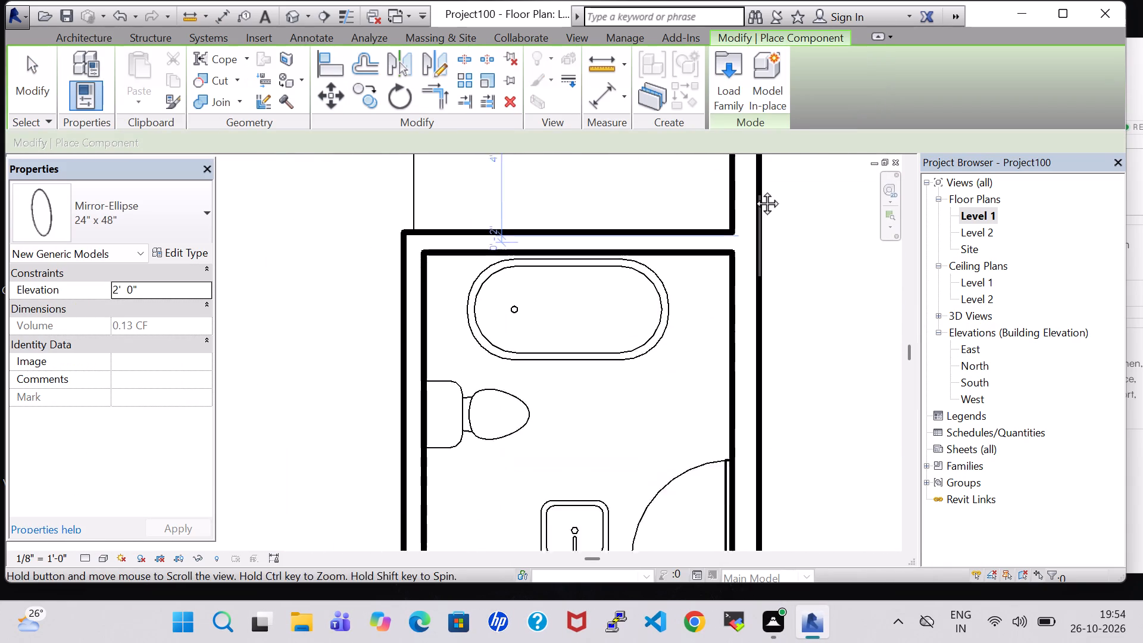
middle_click_drag(754, 190, 754, 189)
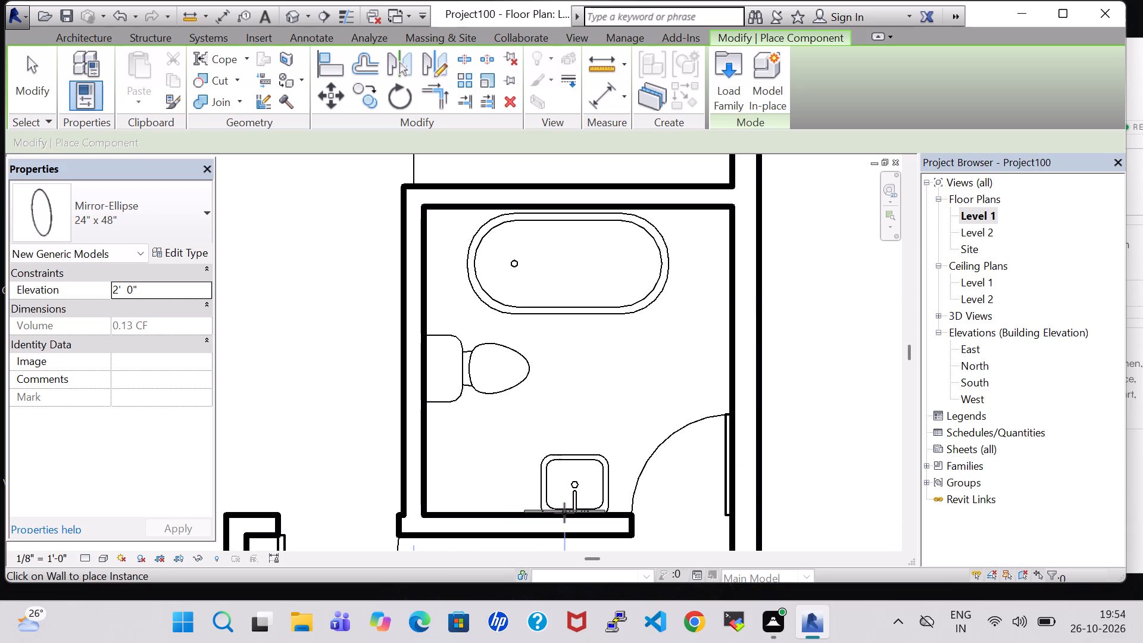
scroll(564, 513, "up", 7)
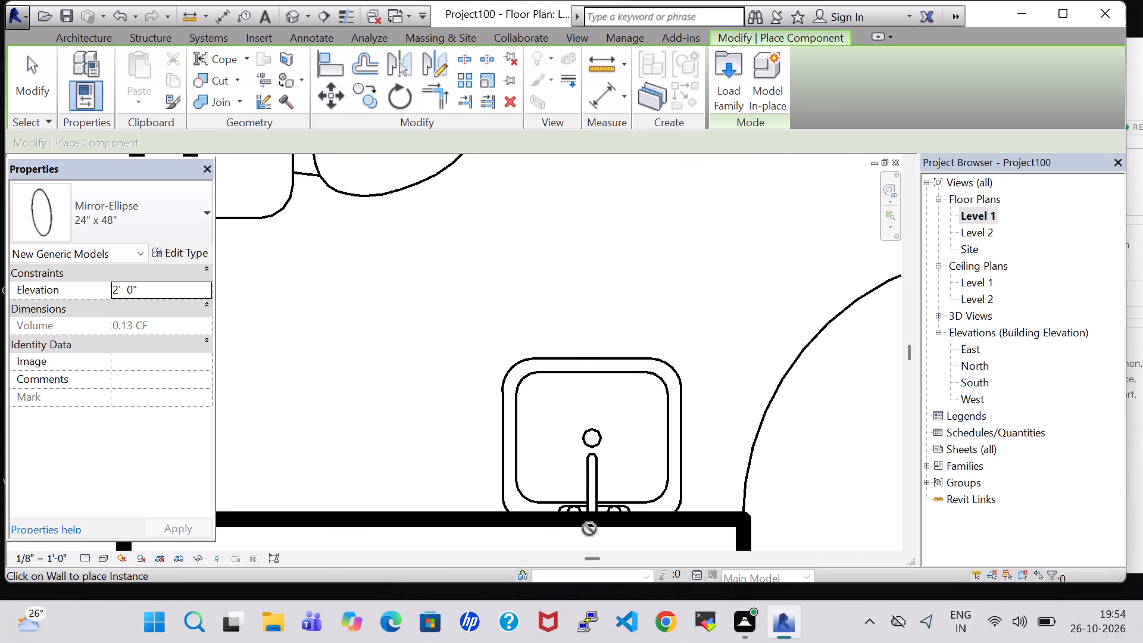
scroll(589, 529, "up", 8)
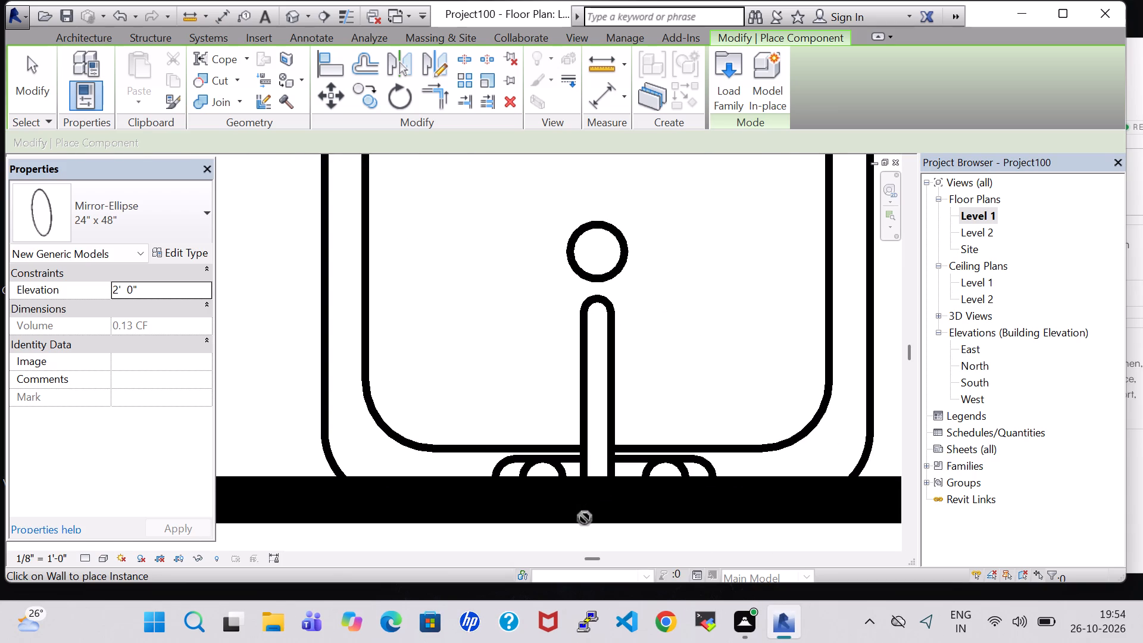
scroll(577, 489, "down", 6)
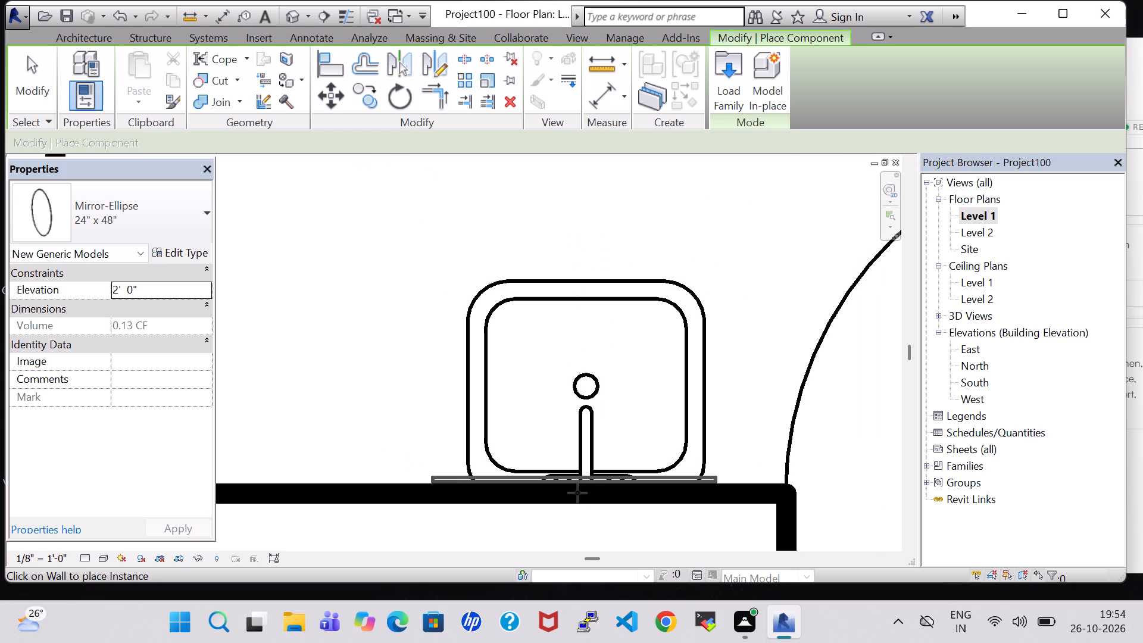
left_click(578, 499)
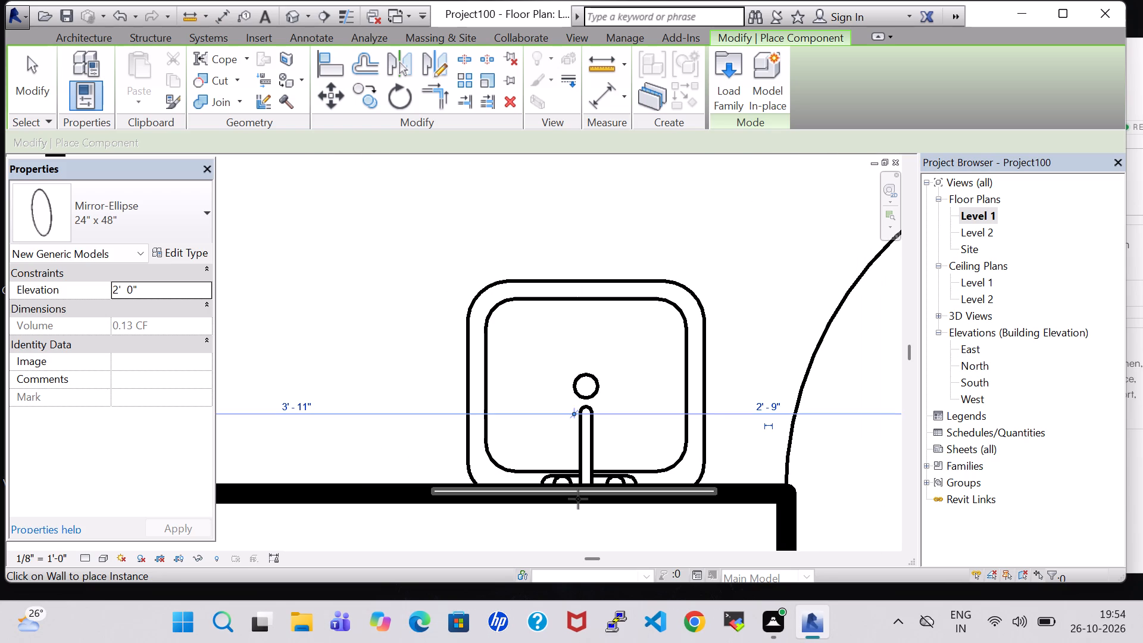
key("Escape")
key("Escape")
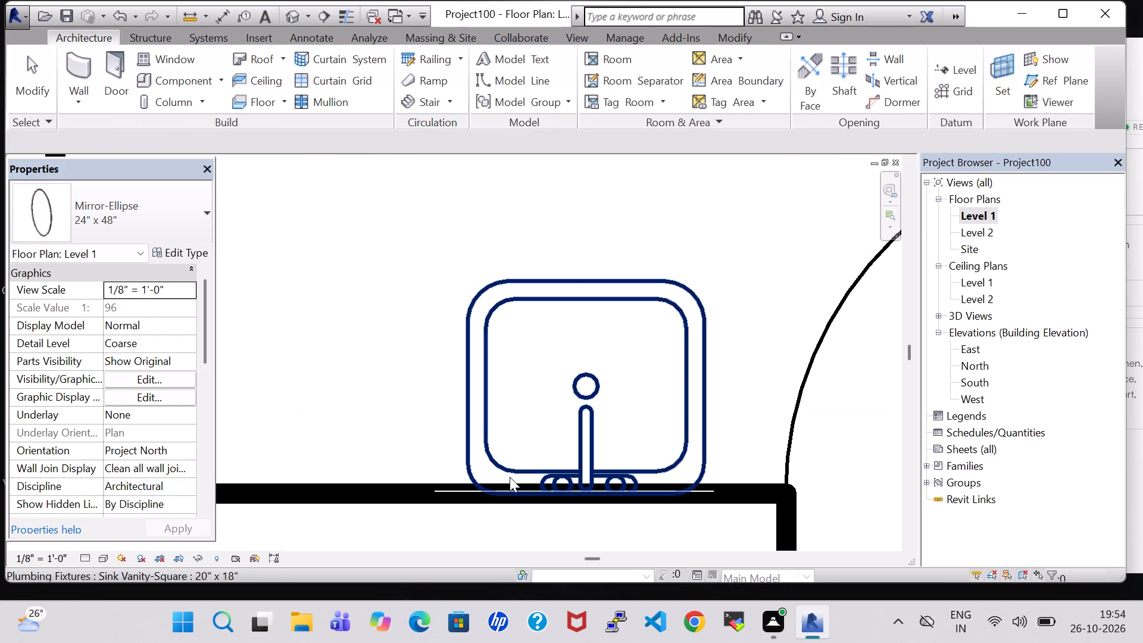
Set the elevation of the mirror behind the second bathroom's sink to 3' 0".
left_click(393, 387)
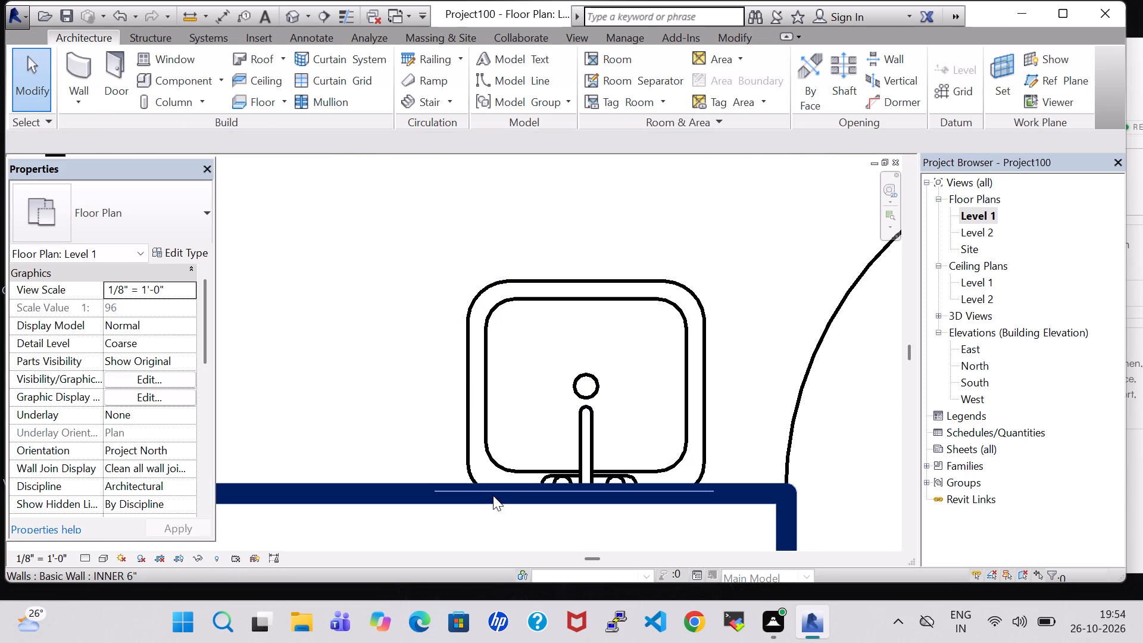
left_click(491, 491)
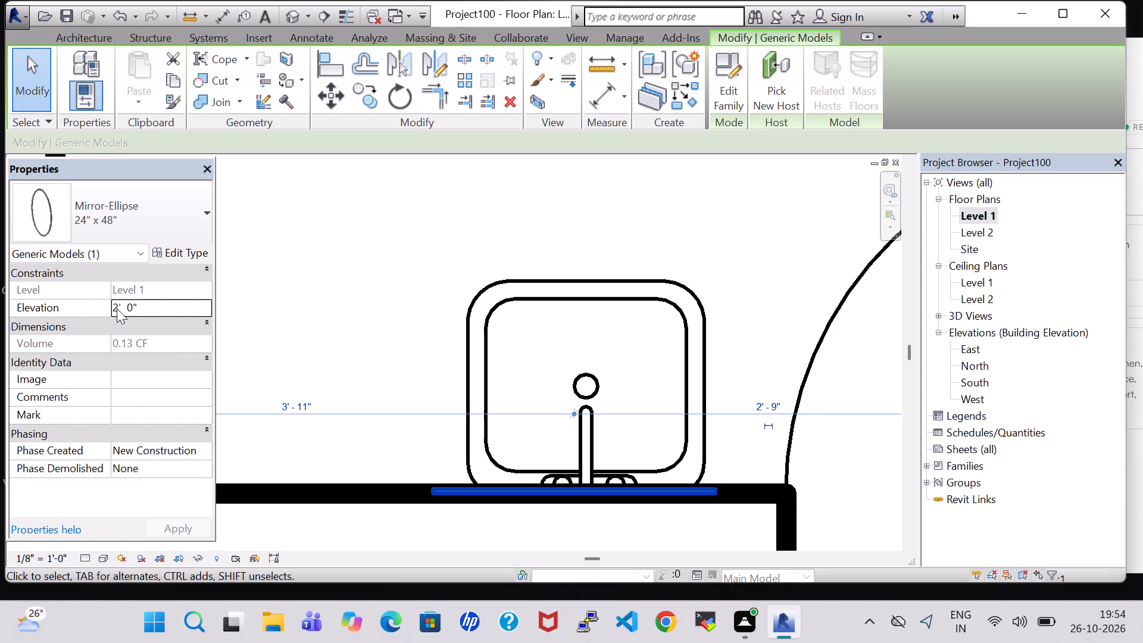
double_click(117, 308)
key("BackSpace")
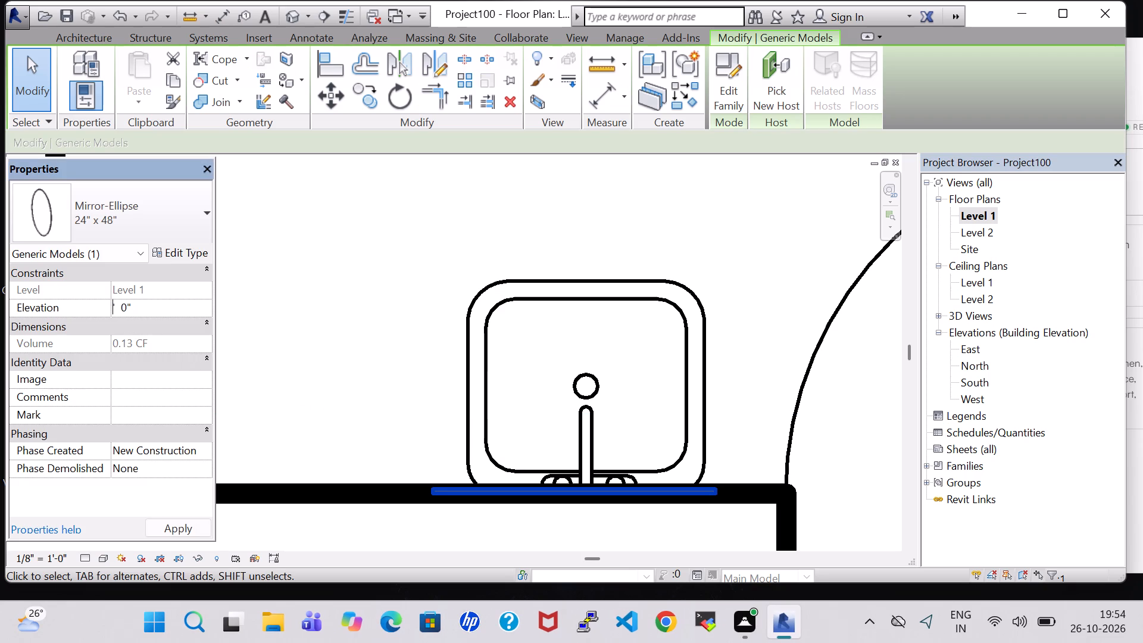
key("3")
left_click(157, 527)
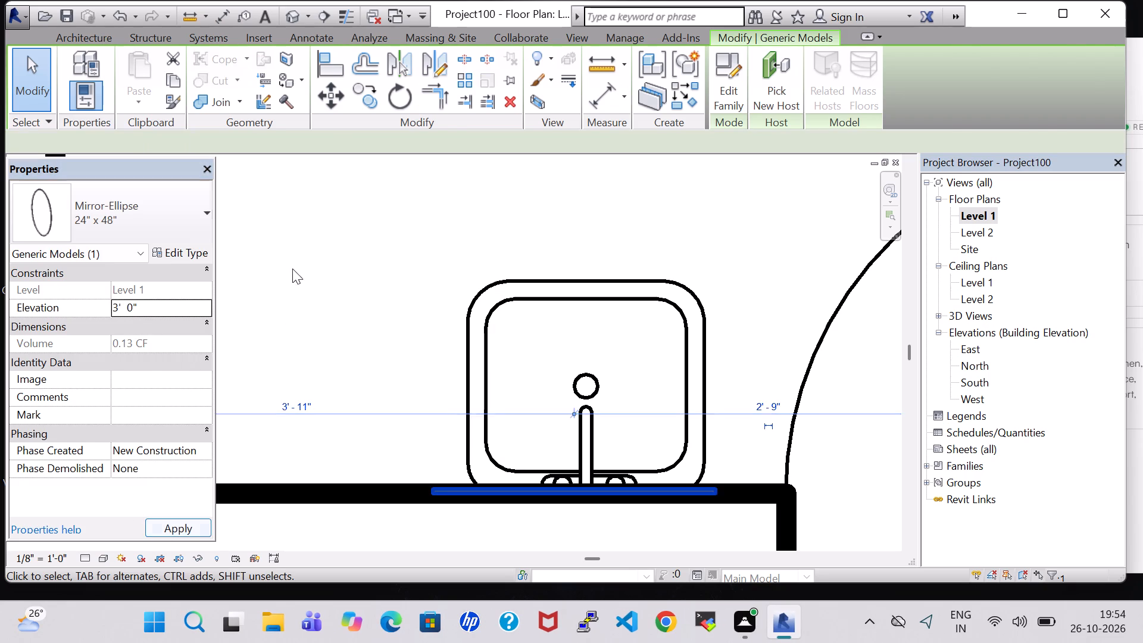
left_click(292, 269)
Examine the mirror above the second bathroom's sink and the surrounding fixtures in 3D.
left_click(287, 12)
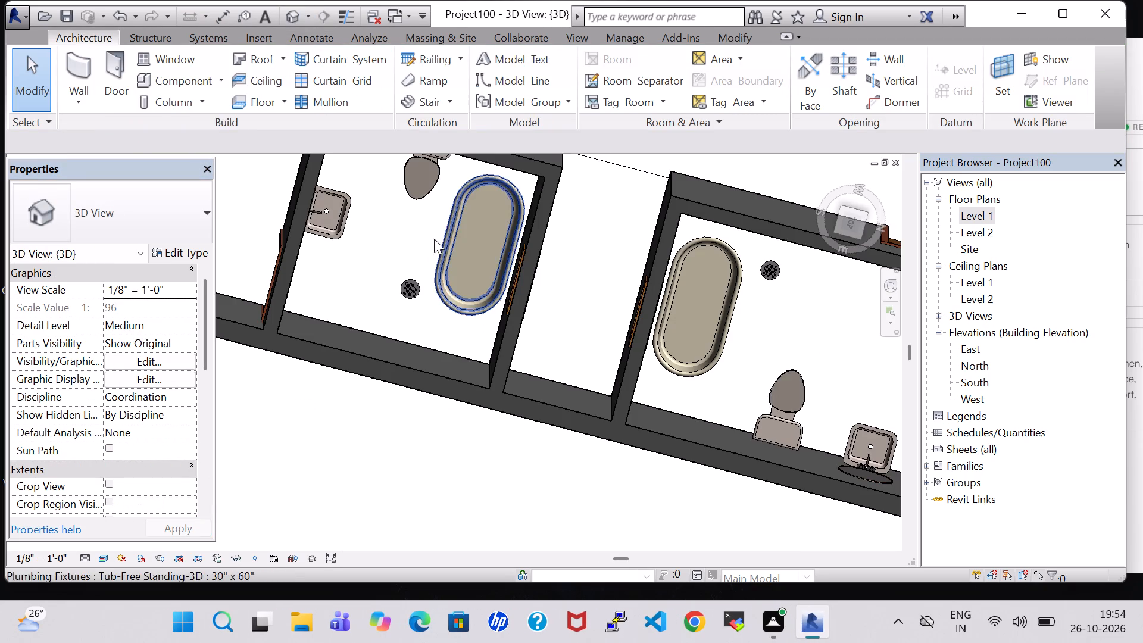
middle_click_drag(420, 219, 423, 302, "shift")
middle_click_drag(419, 219, 409, 110, "shift")
middle_click_drag(556, 299, 536, 245)
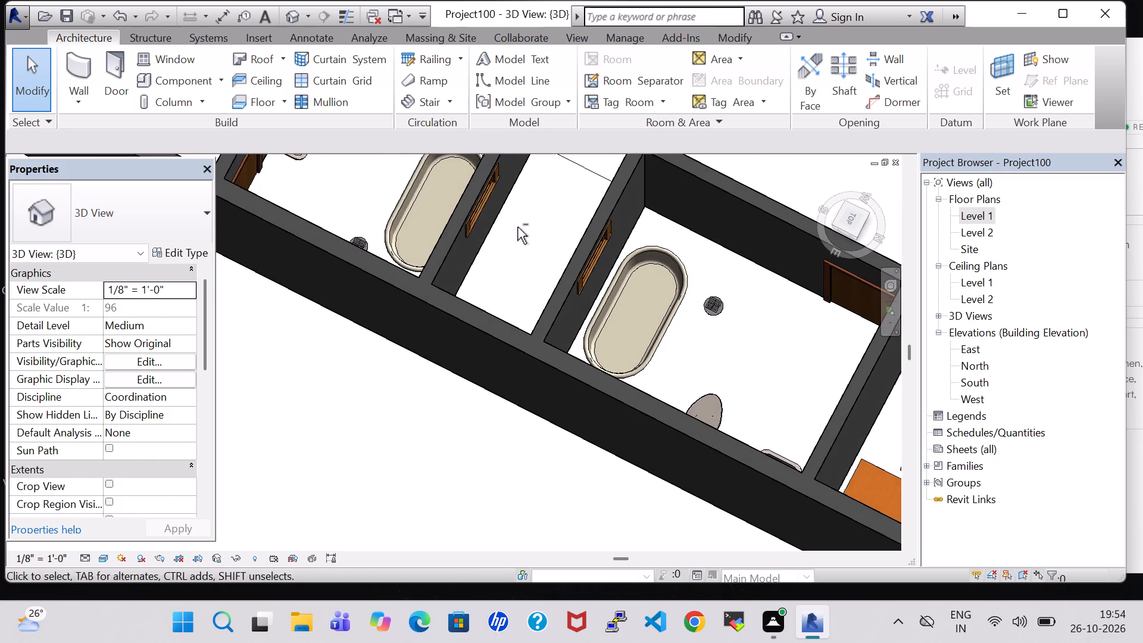
middle_click_drag(369, 167, 481, 301)
middle_click_drag(479, 344, 424, 269, "shift")
scroll(448, 198, "up", 1)
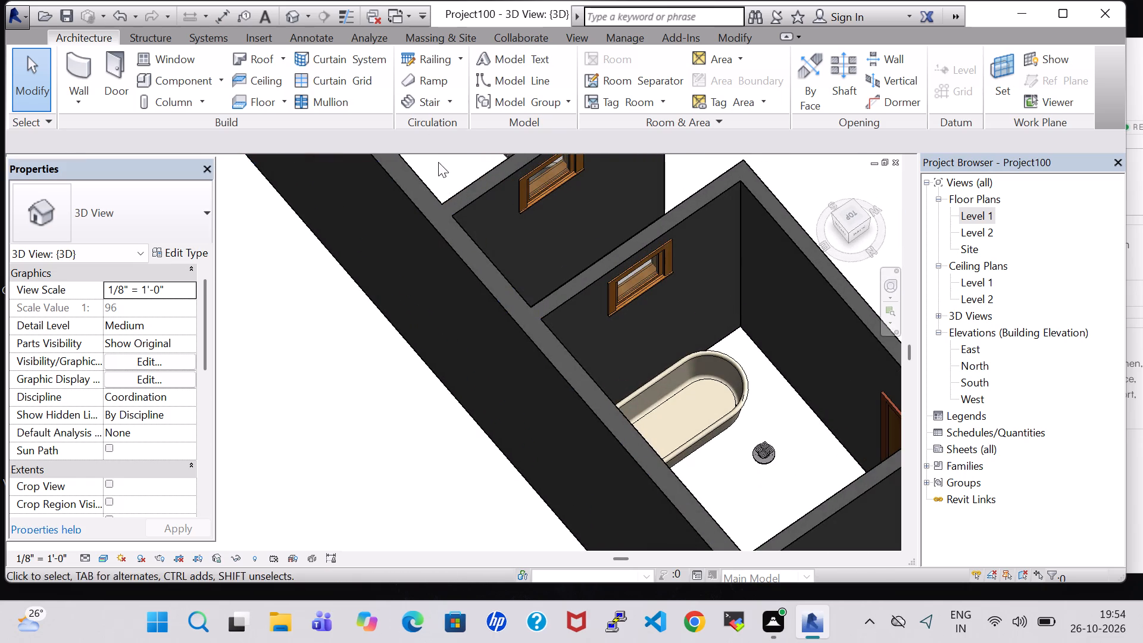
middle_click_drag(438, 162, 502, 414)
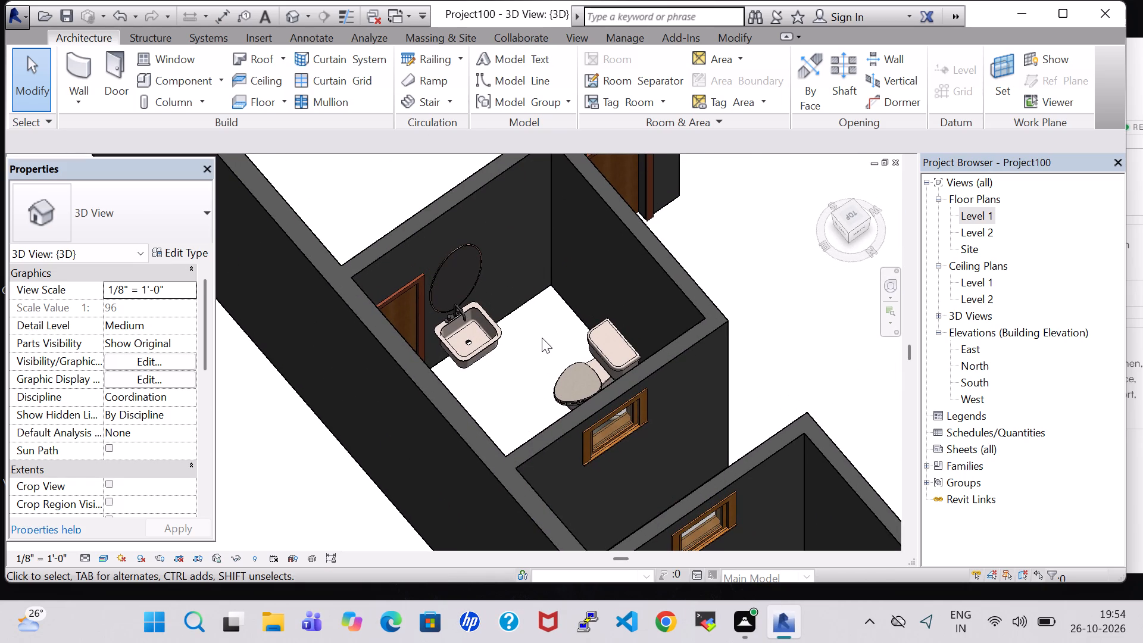
middle_click_drag(542, 336, 535, 436, "shift")
middle_click(535, 440, "shift")
On the Level 1 plan, place a tagged room in the second bathroom, below the TOILET and the small space.
double_click(976, 211)
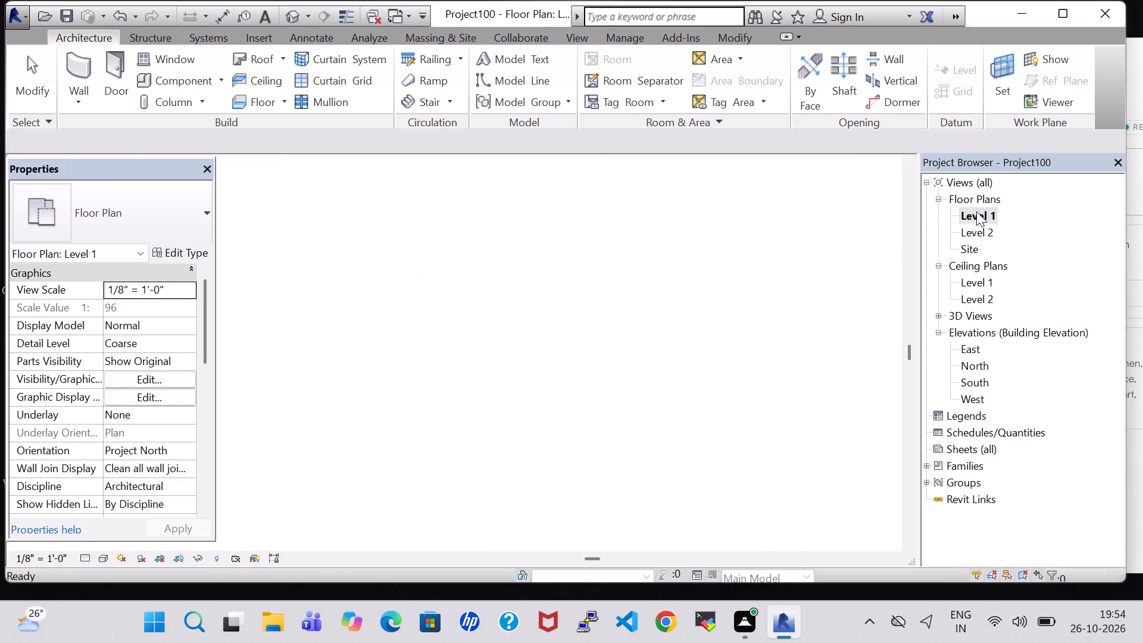
scroll(564, 320, "down", 13)
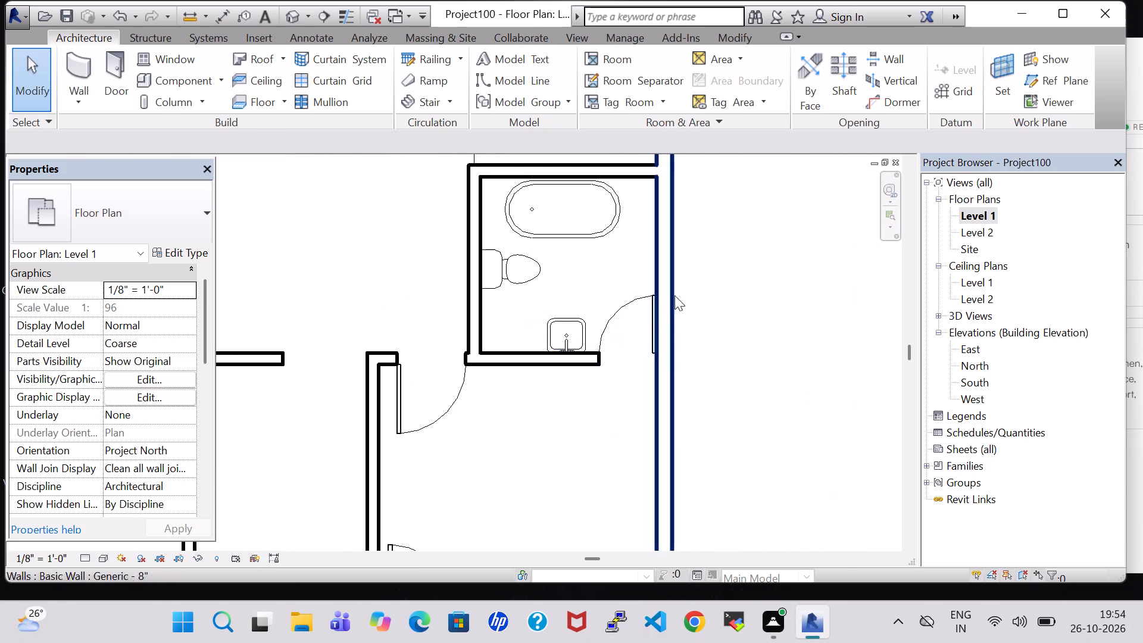
middle_click_drag(708, 294, 774, 532)
scroll(767, 511, "down", 5)
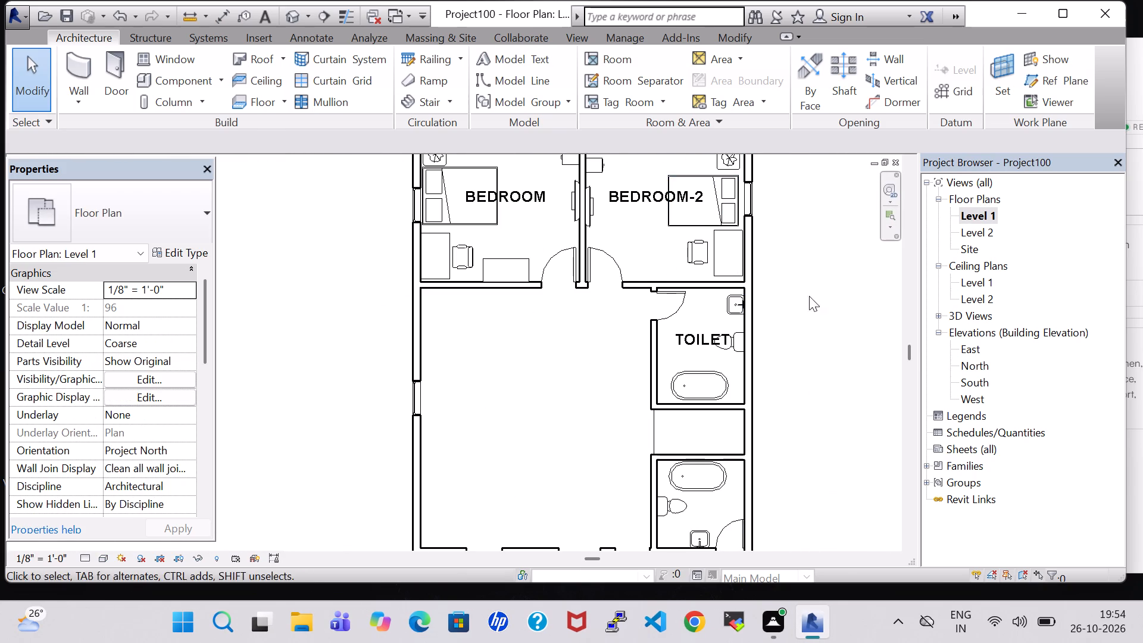
middle_click_drag(809, 296, 747, 220)
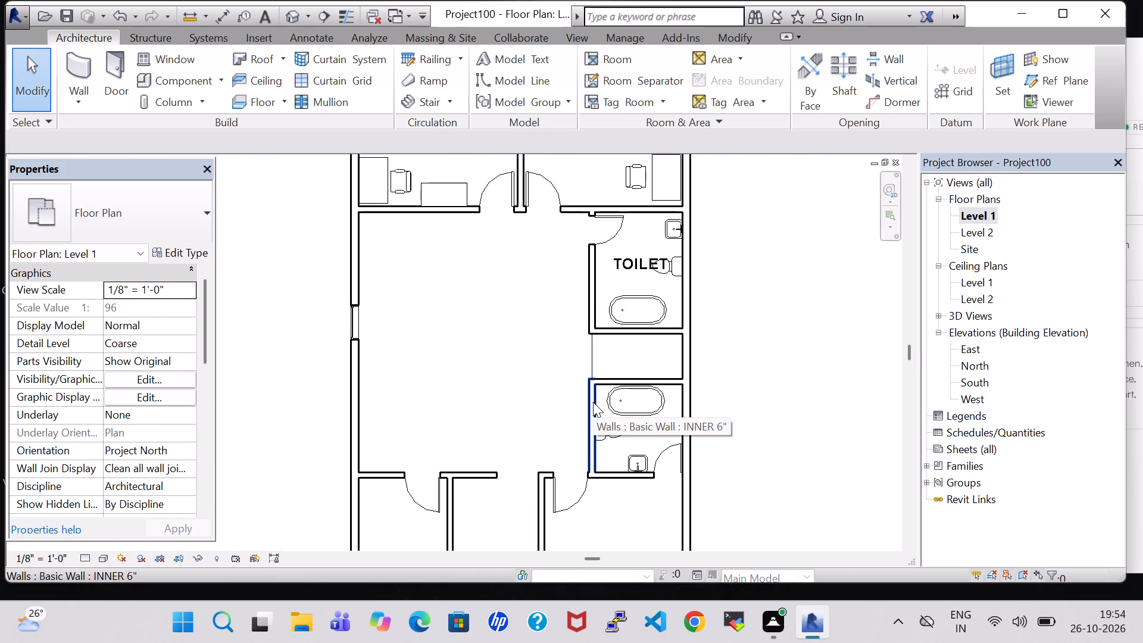
left_click(612, 54)
left_click(646, 442)
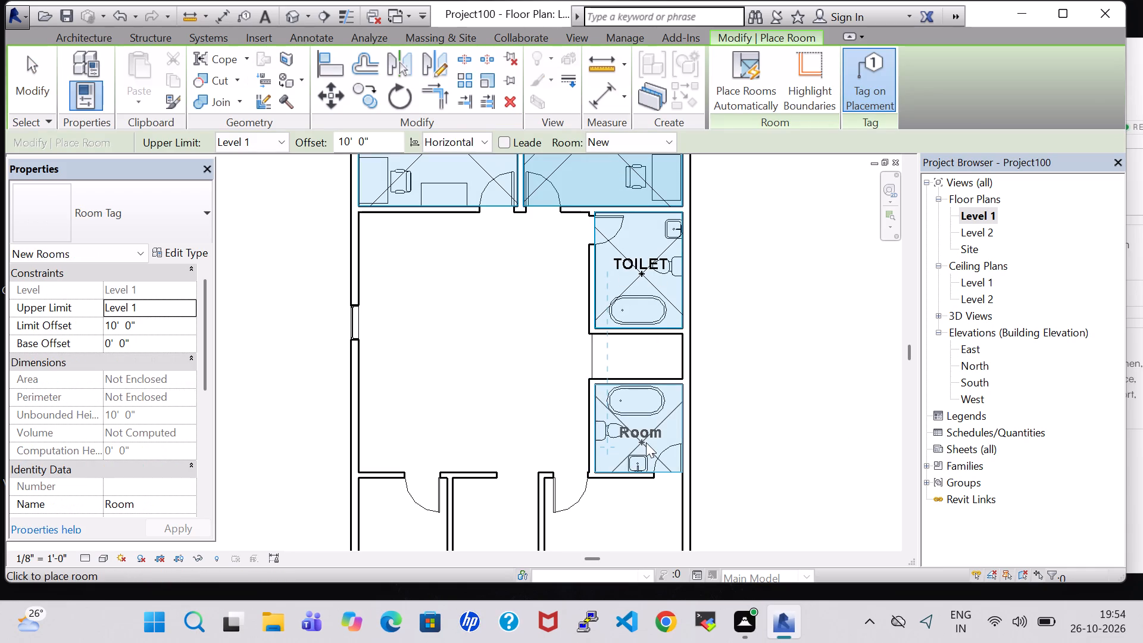
key("Escape")
key("Escape")
Rename the second bathroom's room tag as A.TOILET.
triple_click(642, 433)
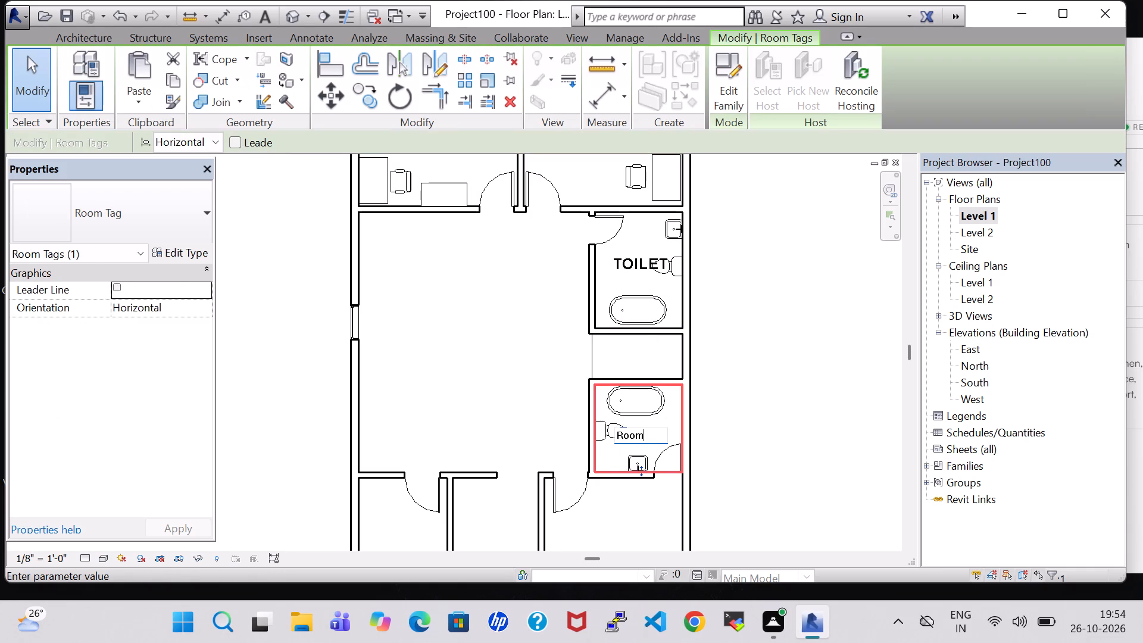
key("BackSpace")
key("a")
key("BackSpace")
key("BackSpace")
key("BackSpace")
key("BackSpace")
type("A.")
type("TOILET")
key("Return")
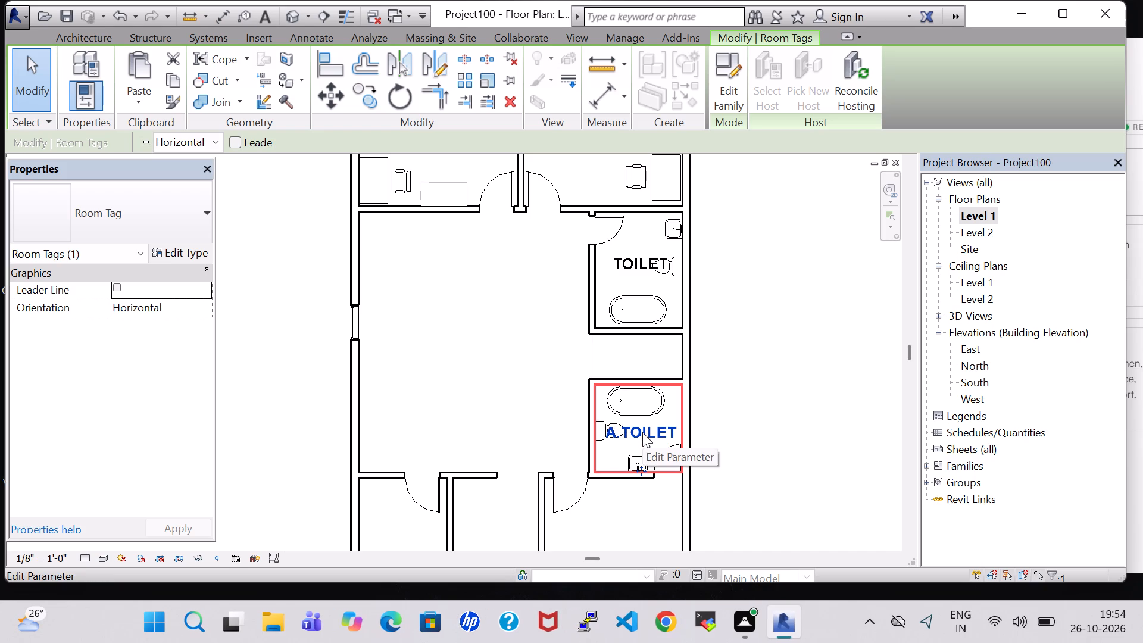
left_click(822, 418)
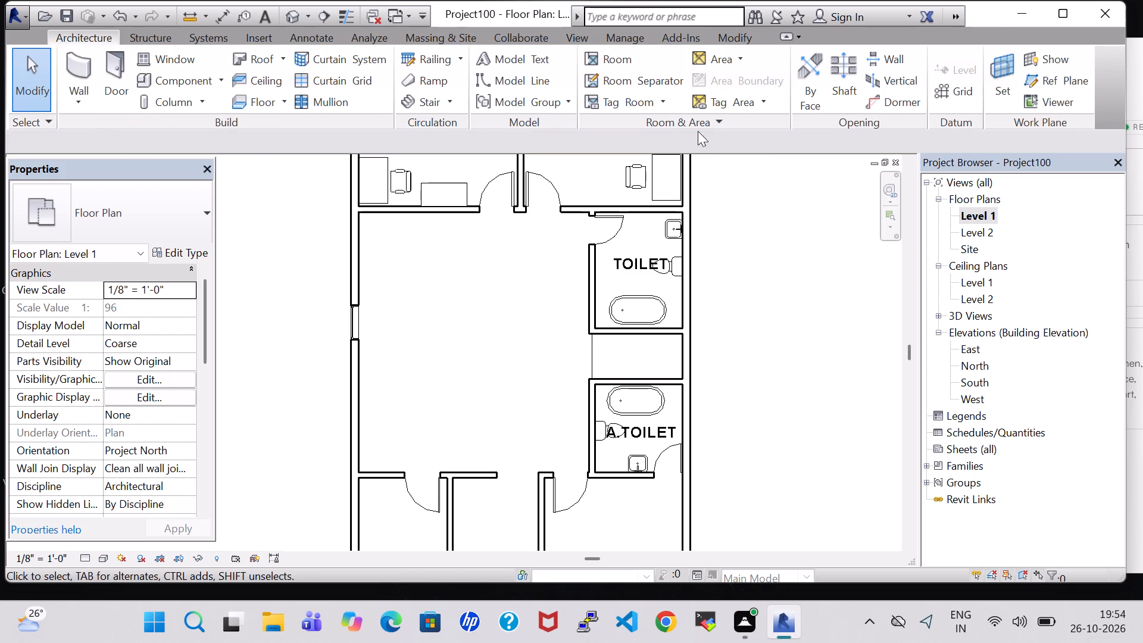
Place a tagged room in the small space between TOILET and A.TOILET.
left_click(595, 60)
left_click(644, 364)
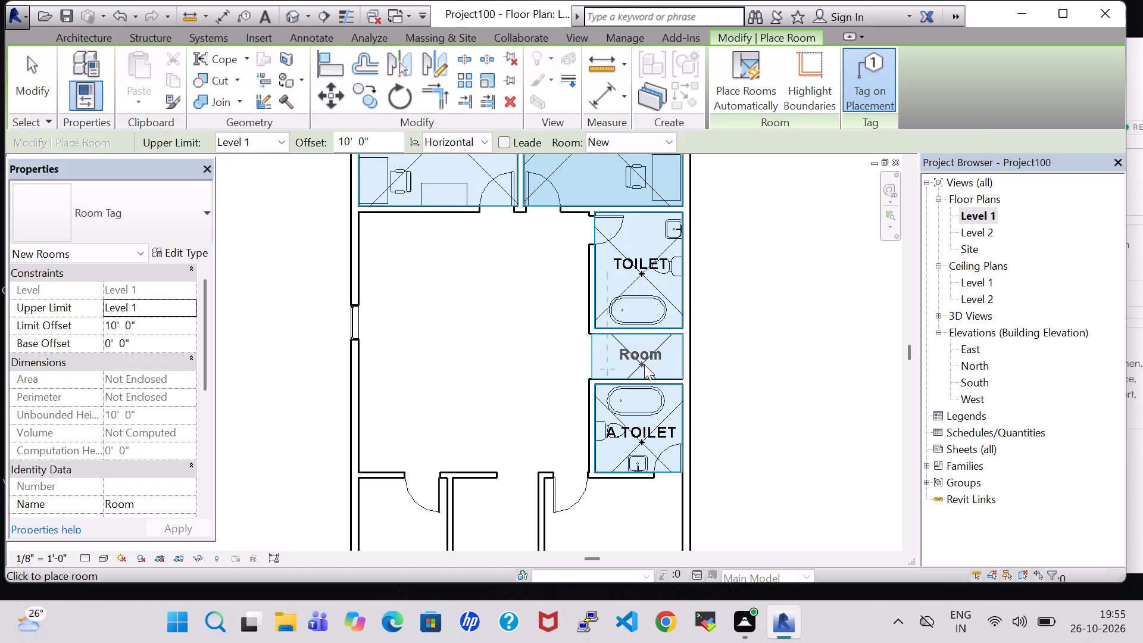
key("Escape")
key("Escape")
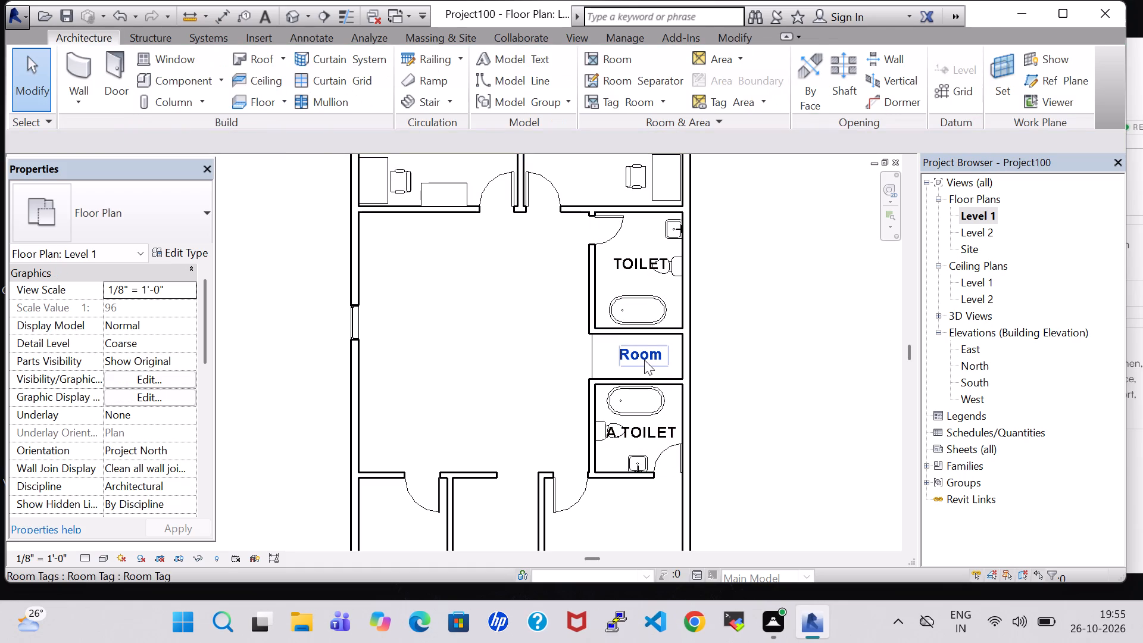
Rename the room tag in the small space between TOILET and A.TOILET as O.T.S.
triple_click(644, 360)
key("BackSpace")
key("o")
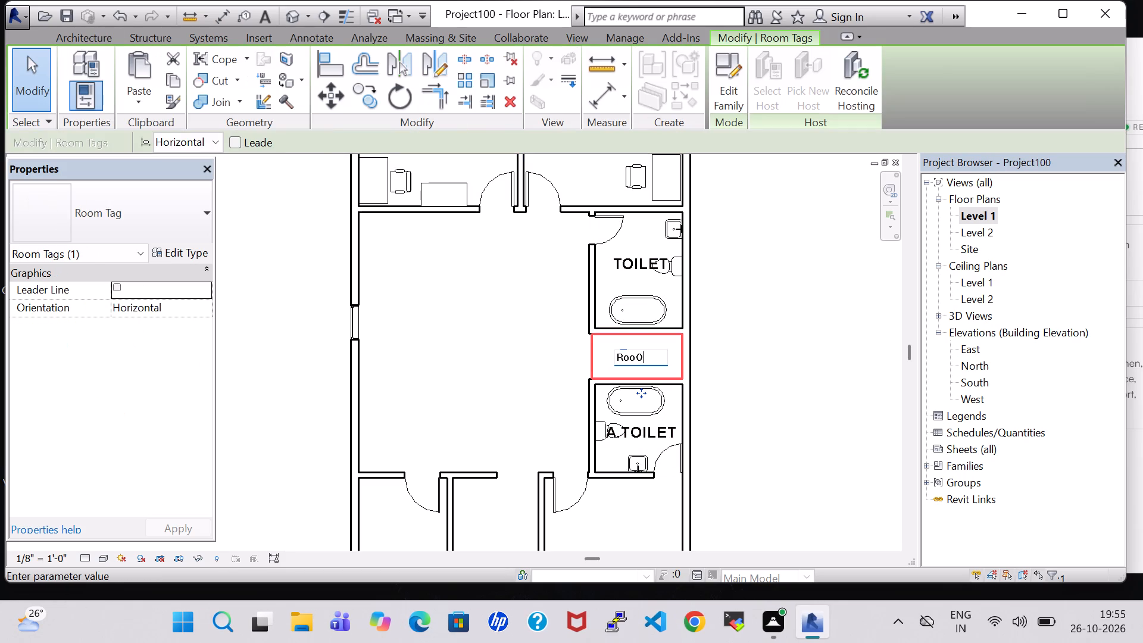
key("period")
key("BackSpace")
key("BackSpace")
key("BackSpace")
key("BackSpace")
key("BackSpace")
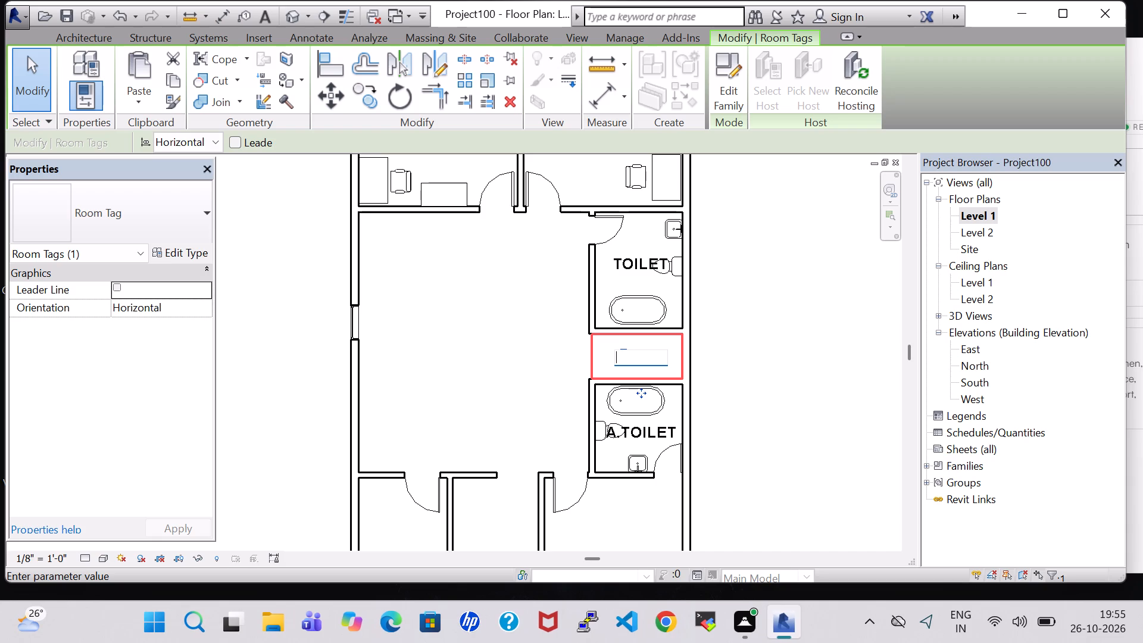
type("O.T.S")
key("Return")
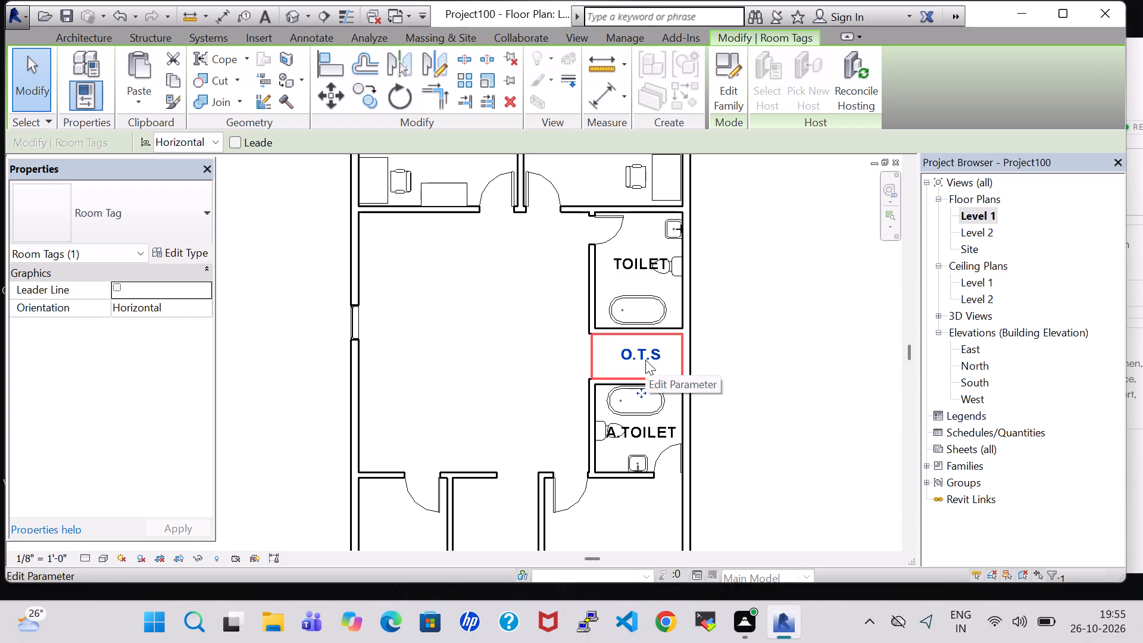
left_click(761, 364)
Load the Bed-Standard.0001 family from the Beds folder of the furniture library.
scroll(762, 364, "up", 1)
scroll(762, 364, "down", 4)
middle_click_drag(749, 376, 752, 345)
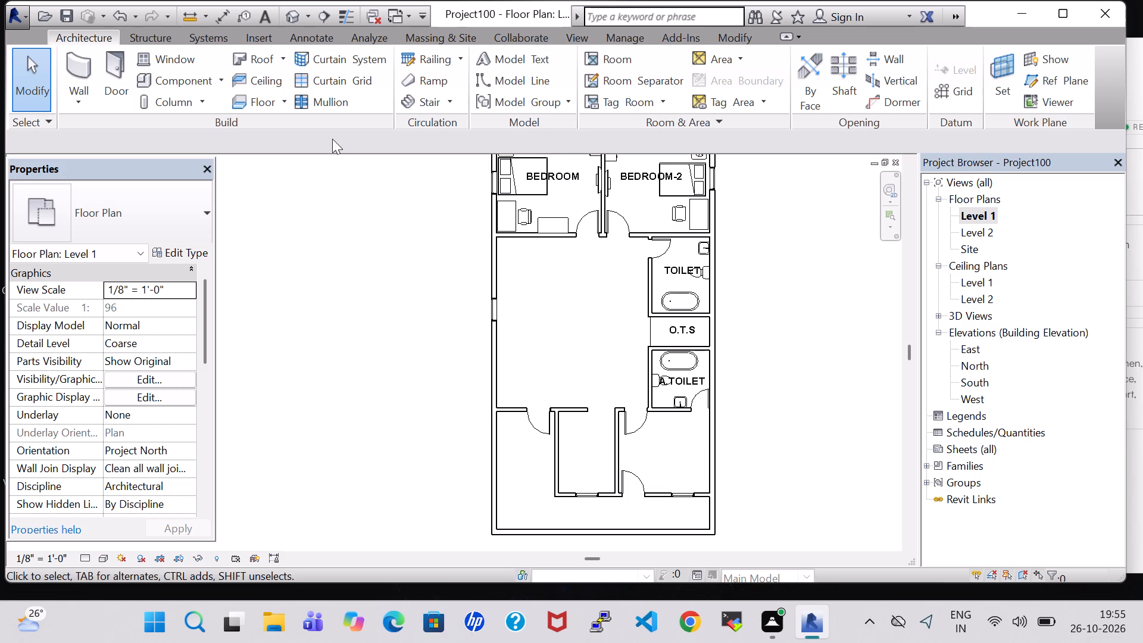
left_click(171, 82)
left_click(741, 72)
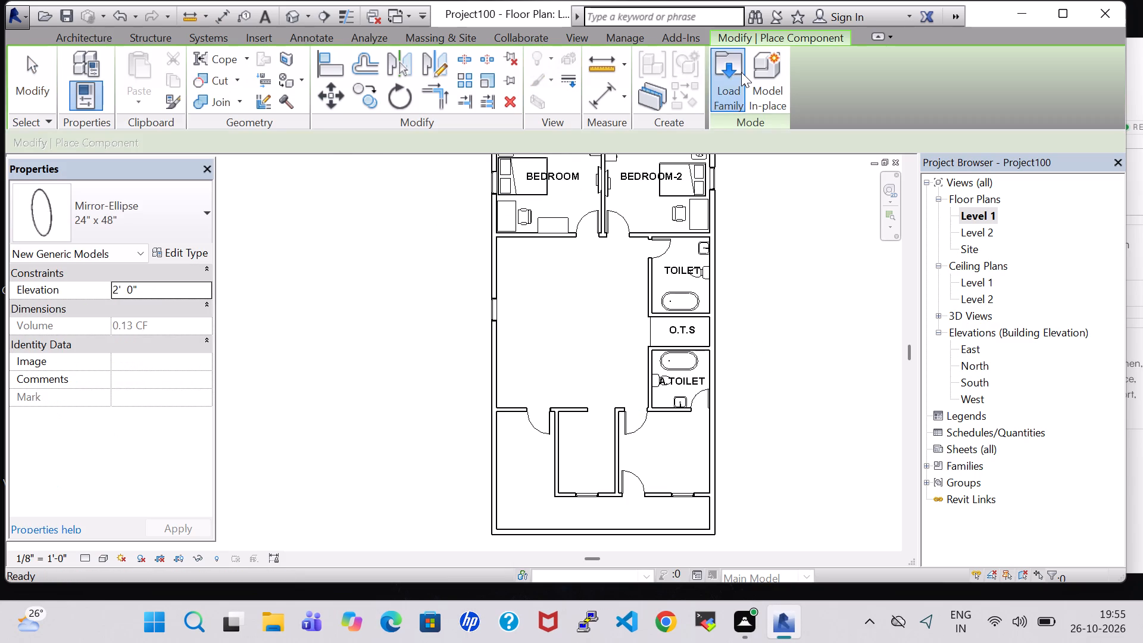
double_click(663, 411)
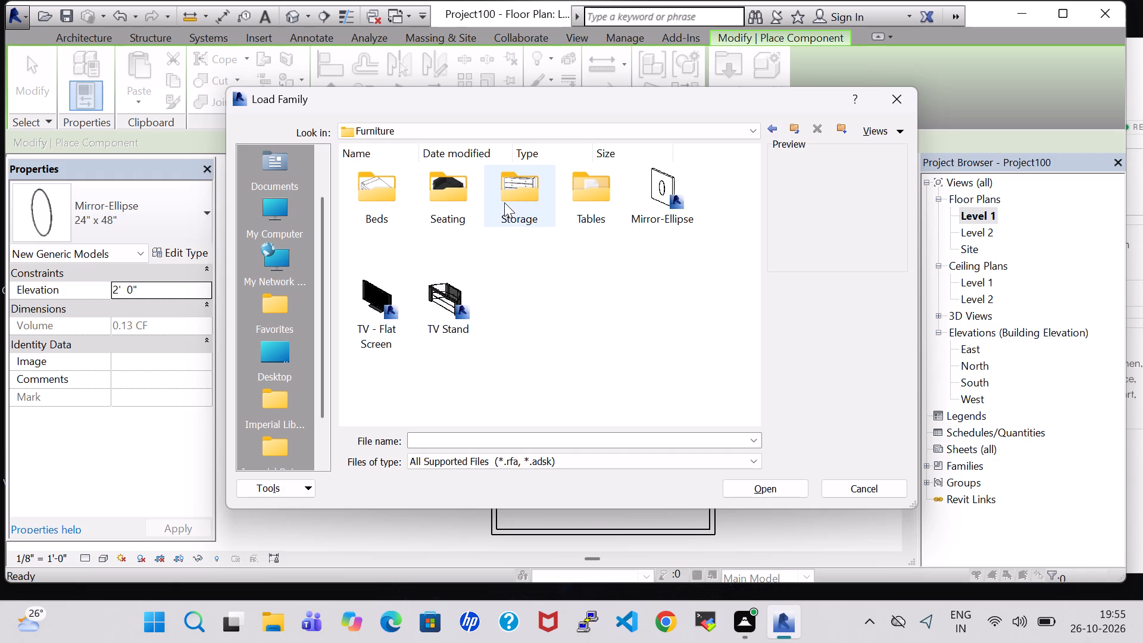
double_click(438, 195)
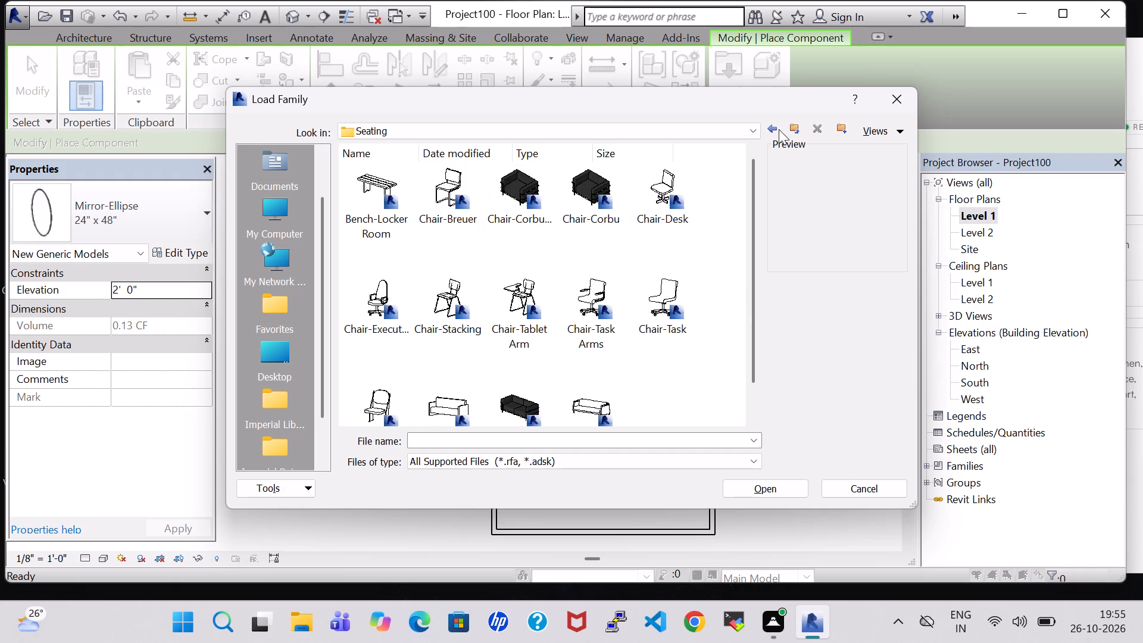
left_click(773, 127)
double_click(357, 205)
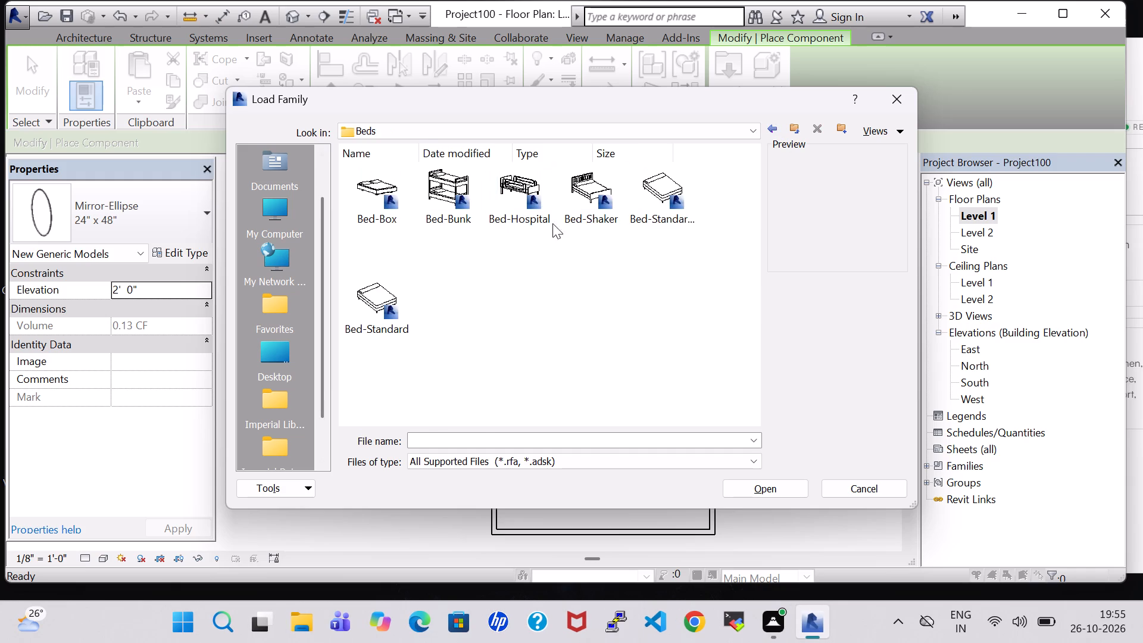
left_click(641, 204)
left_click(775, 482)
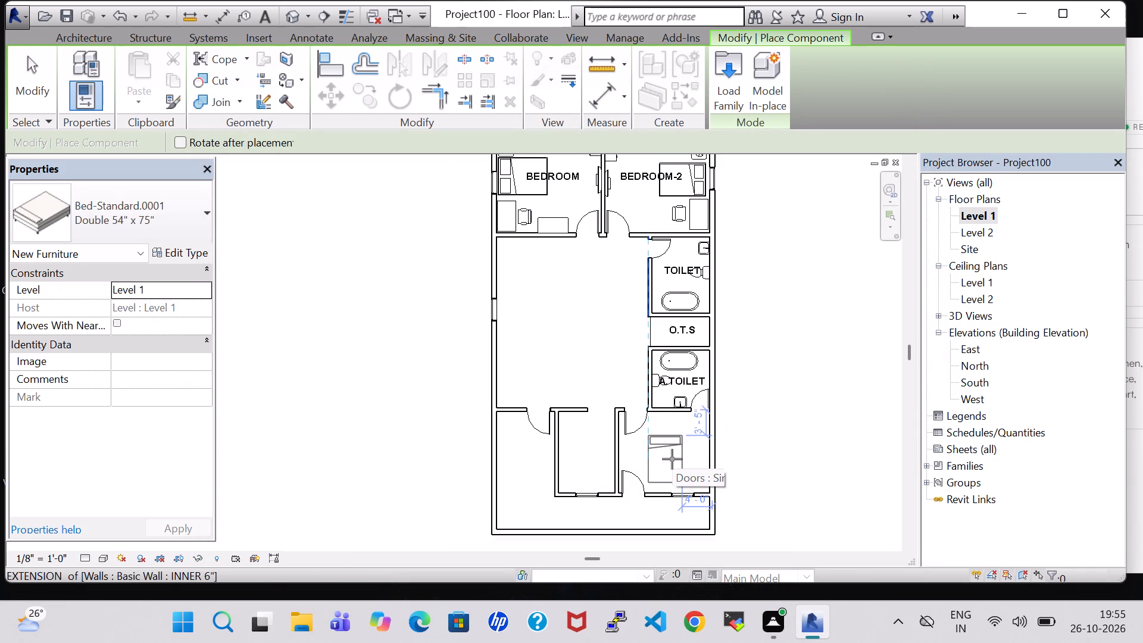
Place the double bed in the room below A.TOILET, rotated so its headboard faces the exterior wall.
key("space")
key("space")
key("space")
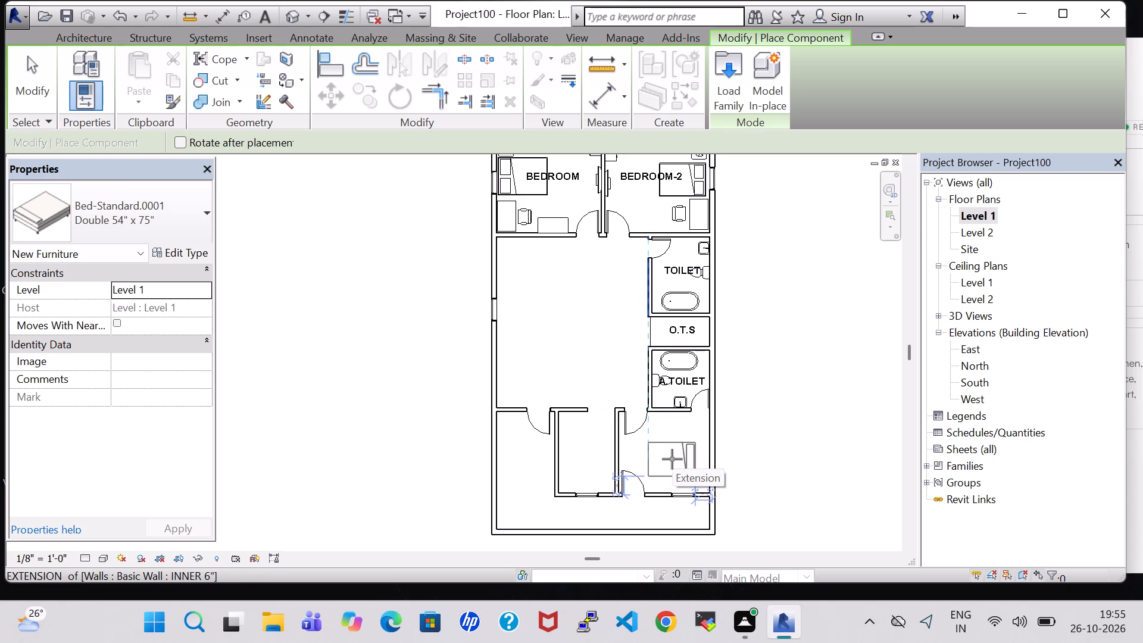
scroll(672, 459, "up", 12)
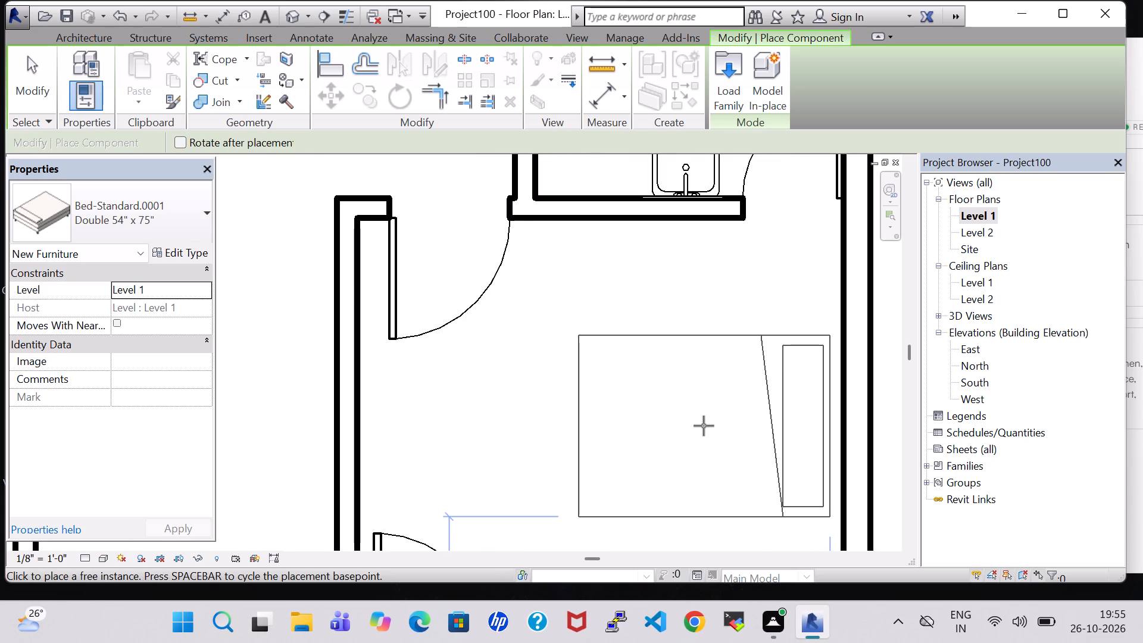
left_click(704, 426)
key("Escape")
key("Escape")
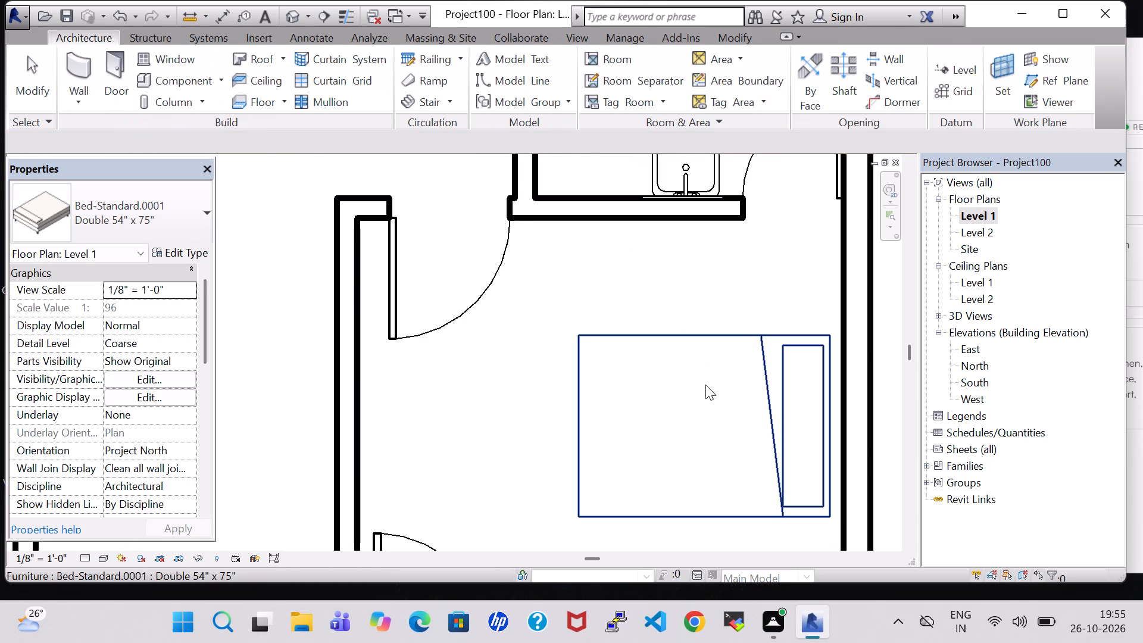
Change the new bed's type to Queen 60" x 79".
left_click(695, 338)
left_click(158, 223)
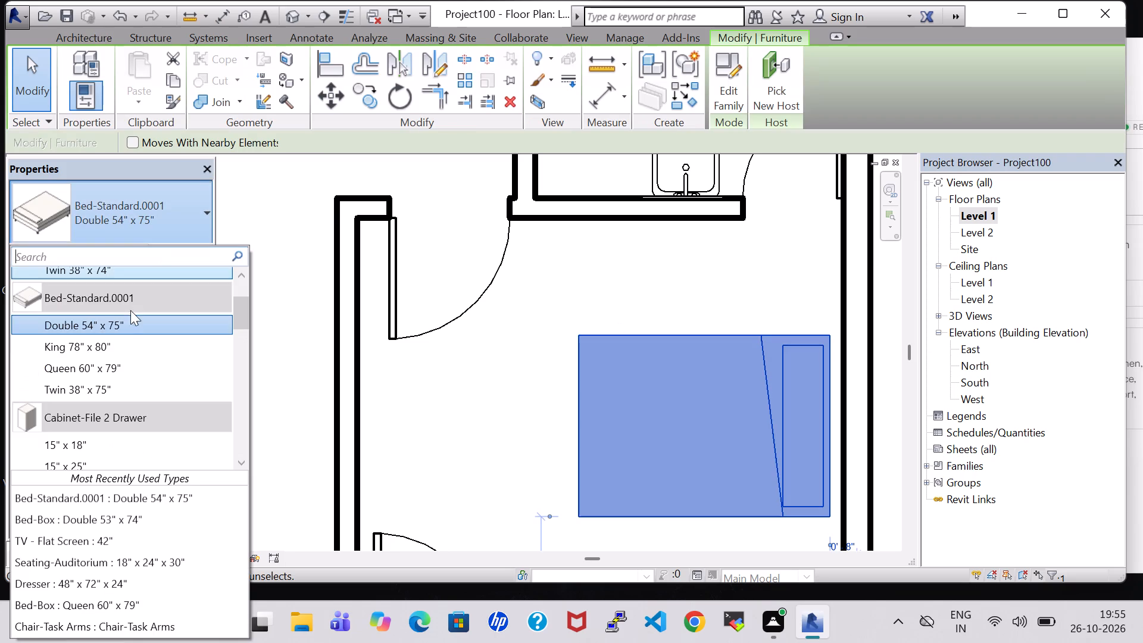
left_click(119, 364)
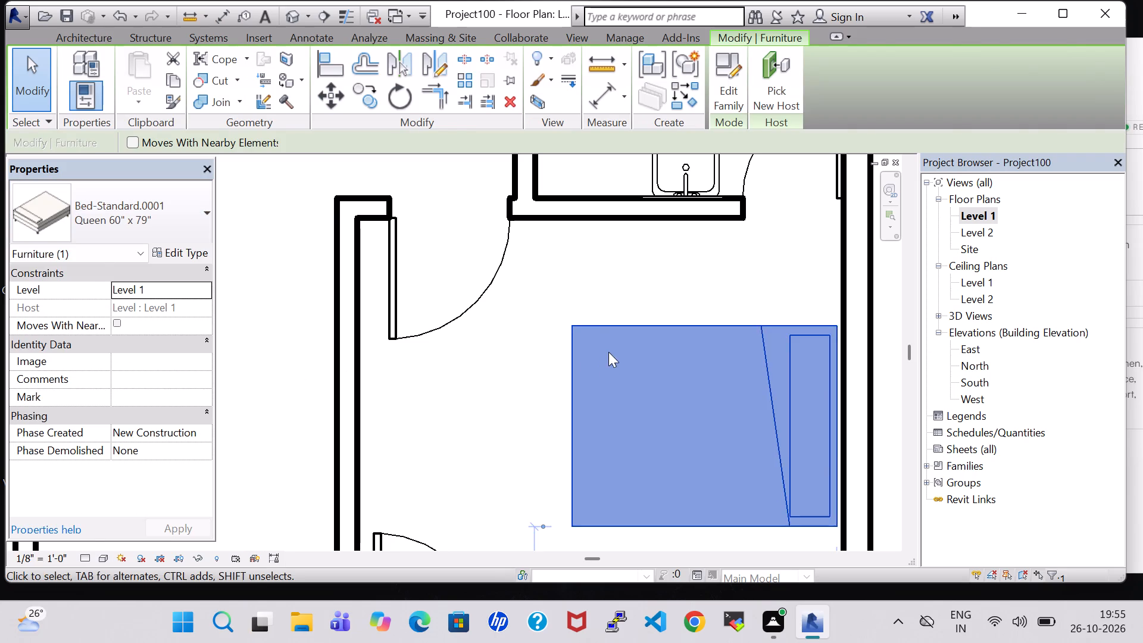
left_click(607, 297)
Create a dresser similar to BEDROOM's 48" x 72" x 24" one and place it against the wall below A.TOILET's sink.
scroll(607, 296, "down", 3)
middle_click_drag(607, 296, 578, 288)
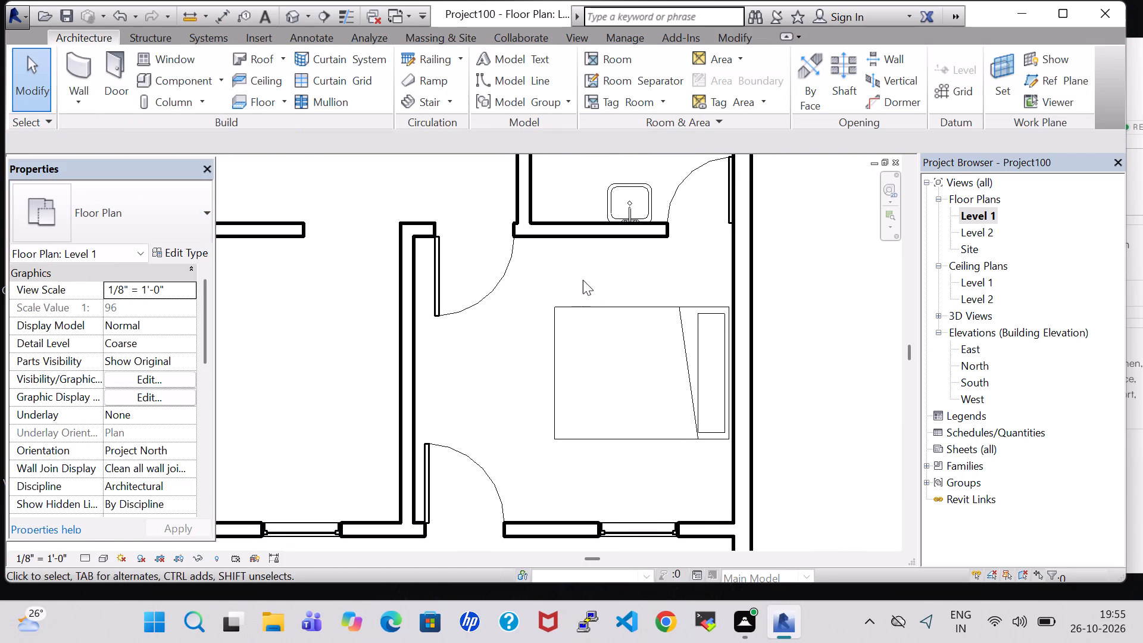
scroll(577, 282, "down", 5)
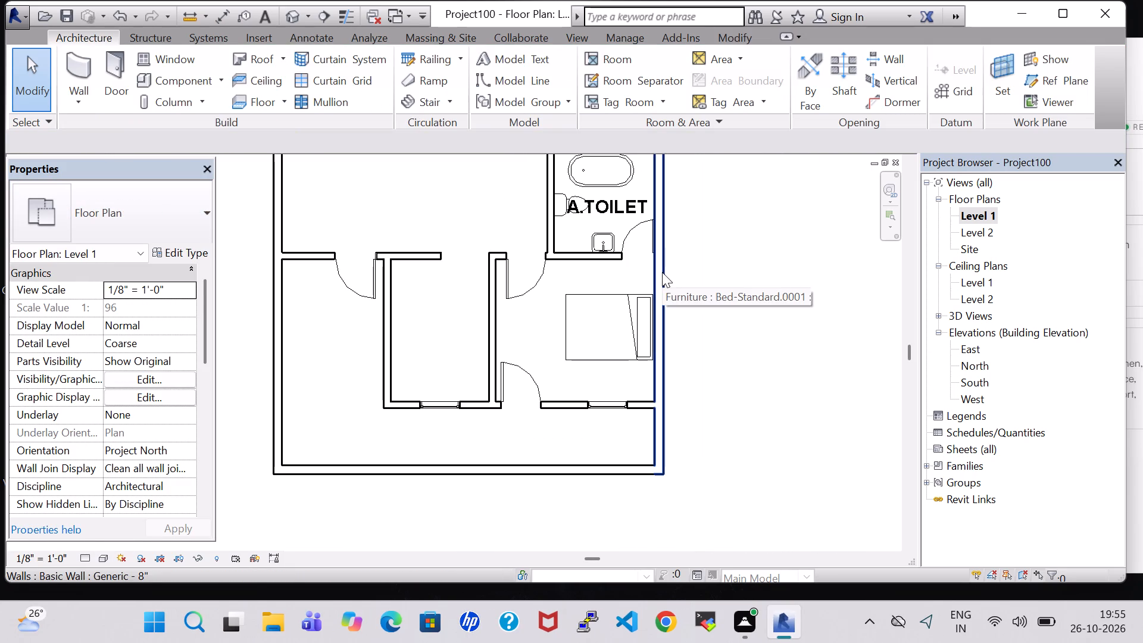
middle_click_drag(688, 270, 697, 385)
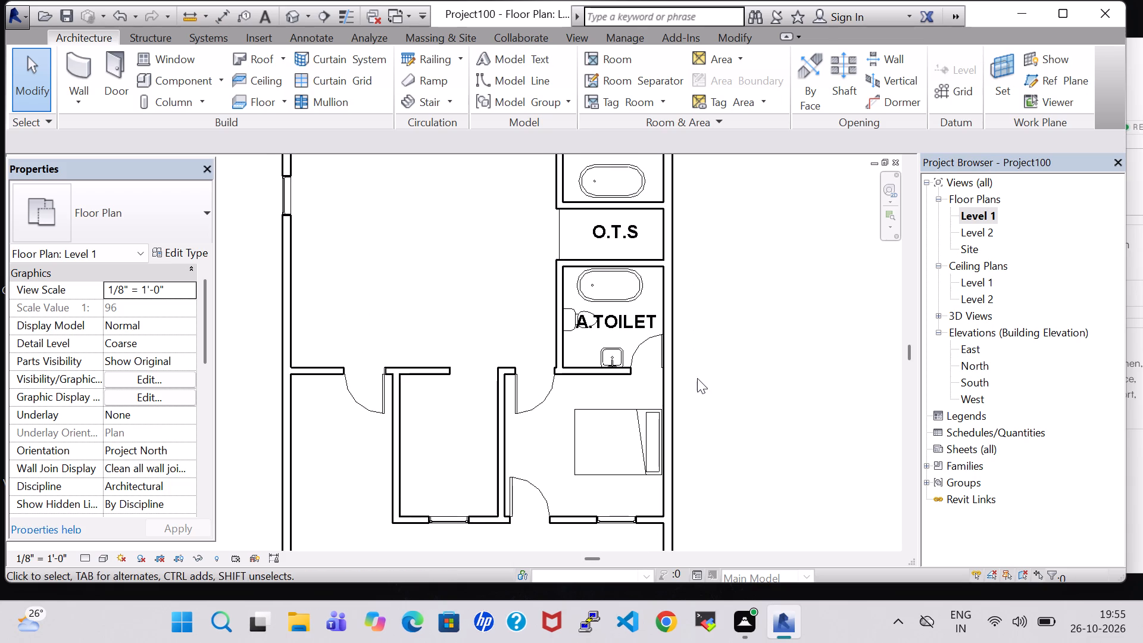
middle_click_drag(697, 378, 707, 500)
scroll(689, 337, "down", 4)
middle_click_drag(689, 338, 689, 314)
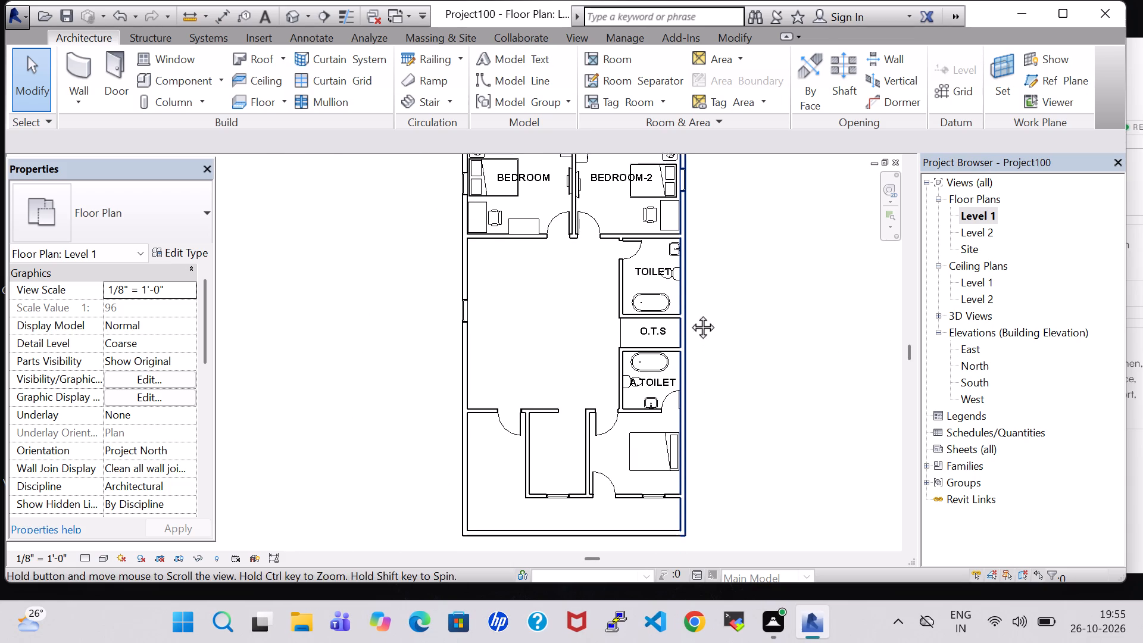
middle_click_drag(689, 314, 688, 302)
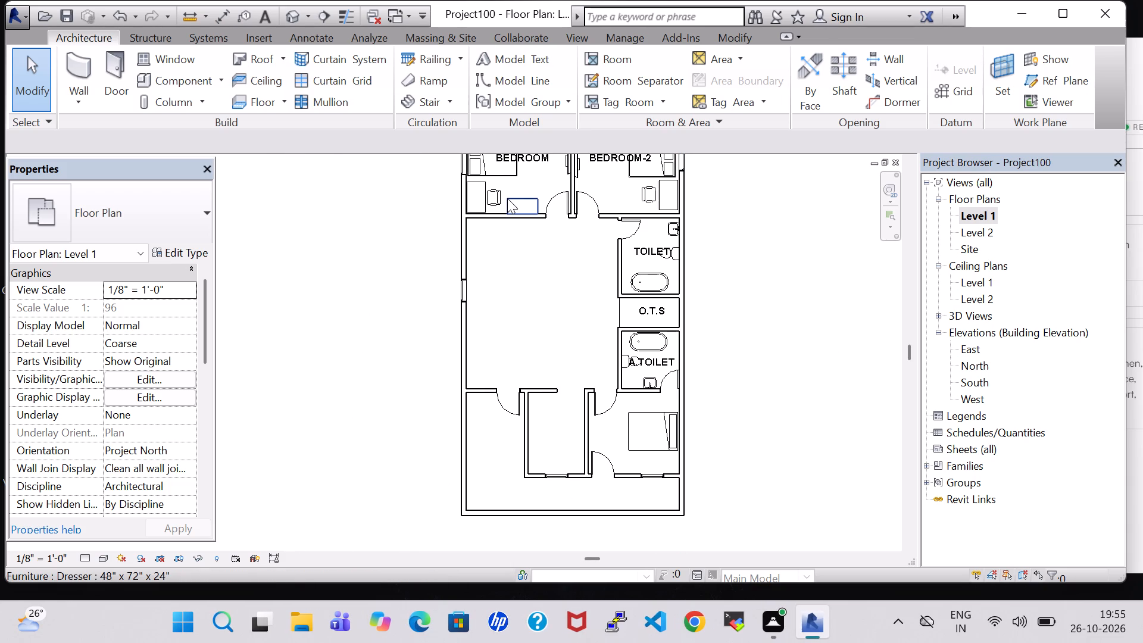
left_click(512, 199)
right_click(512, 199)
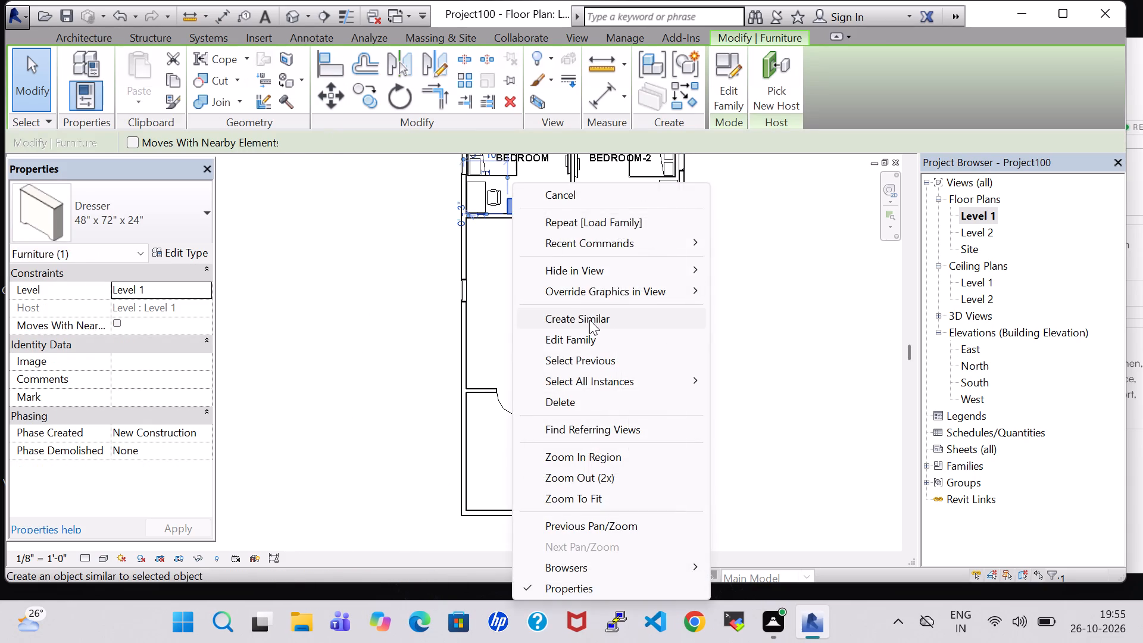
left_click(589, 320)
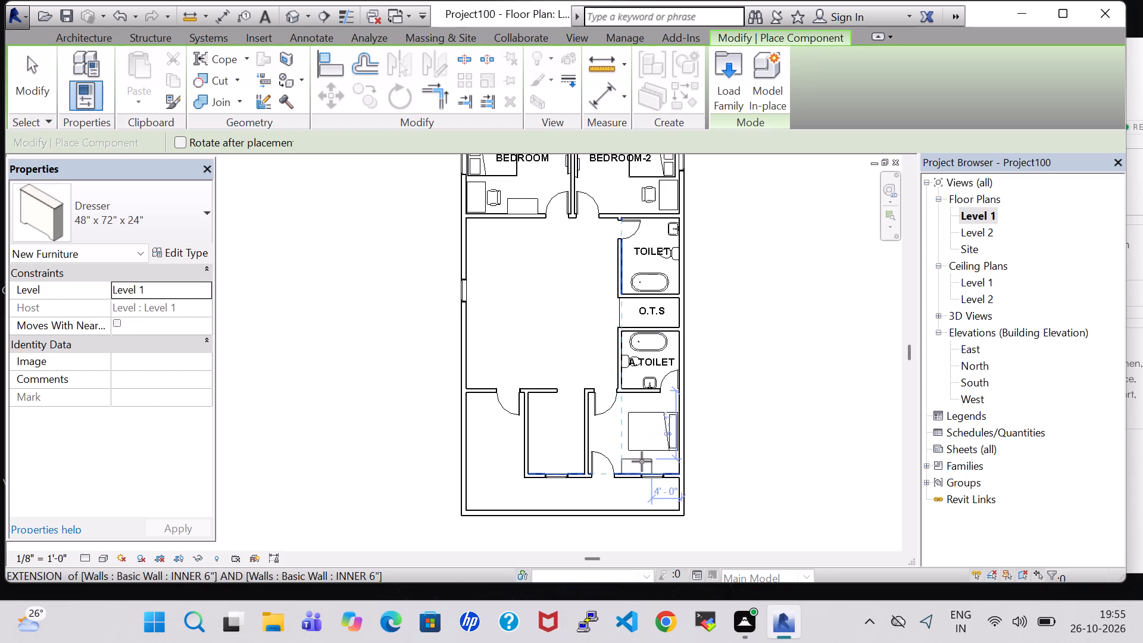
scroll(642, 461, "up", 7)
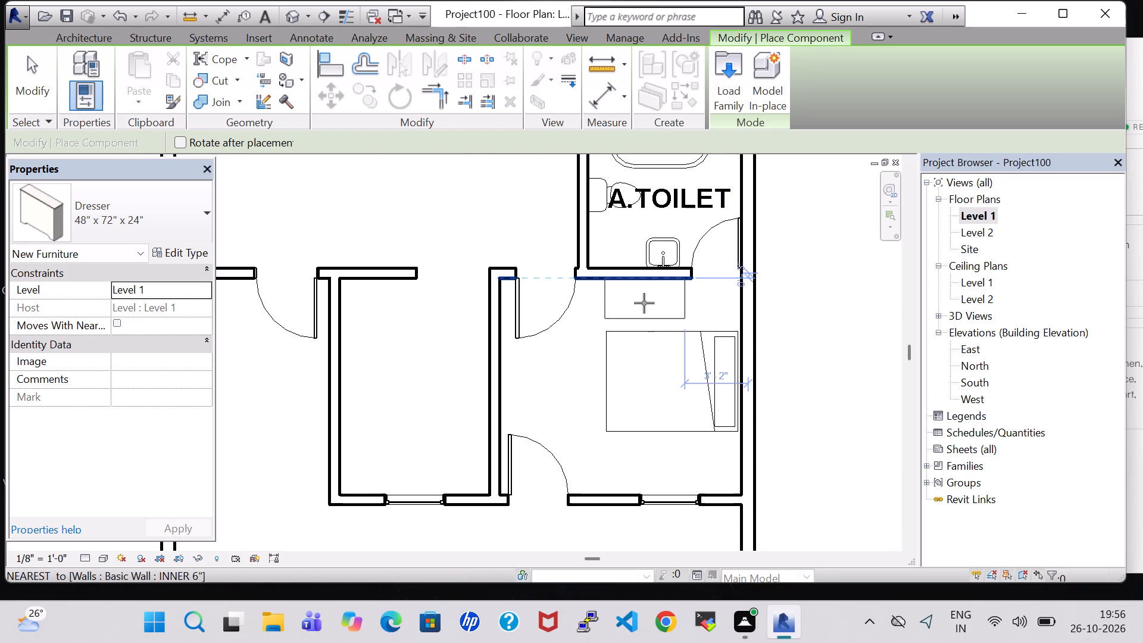
left_click(642, 303)
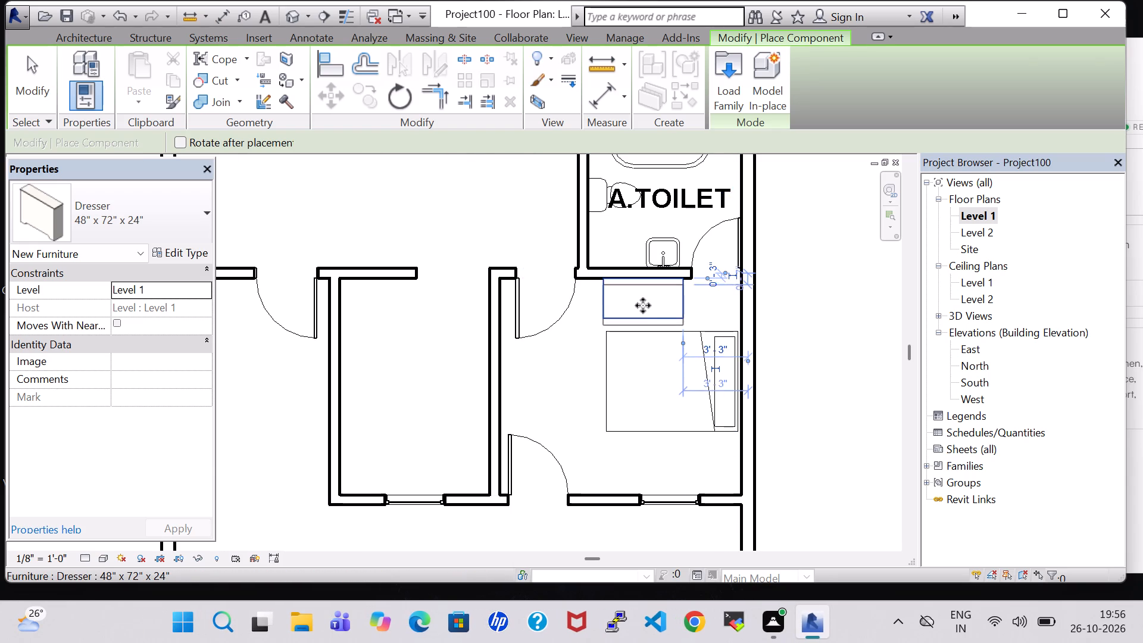
key("Escape")
key("Escape")
Nudge the queen bed away from the dresser to about 2' 7" from the window wall.
left_click(655, 335)
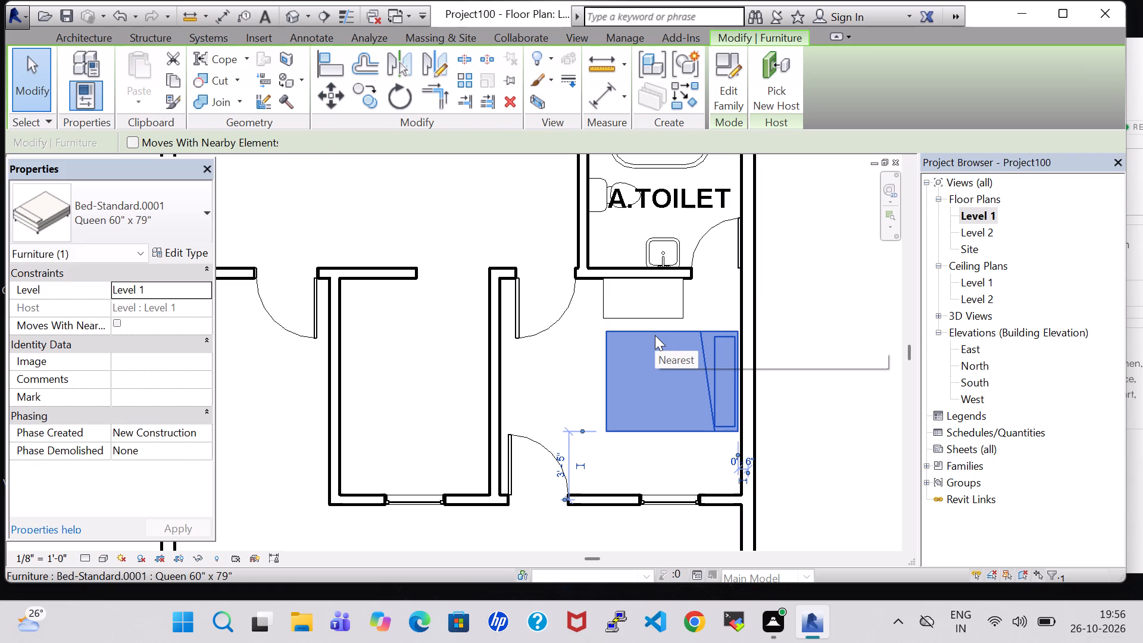
key("Down")
key("Down")
key("Down")
key("Down")
key("Down")
key("Down")
key("Down")
key("Down")
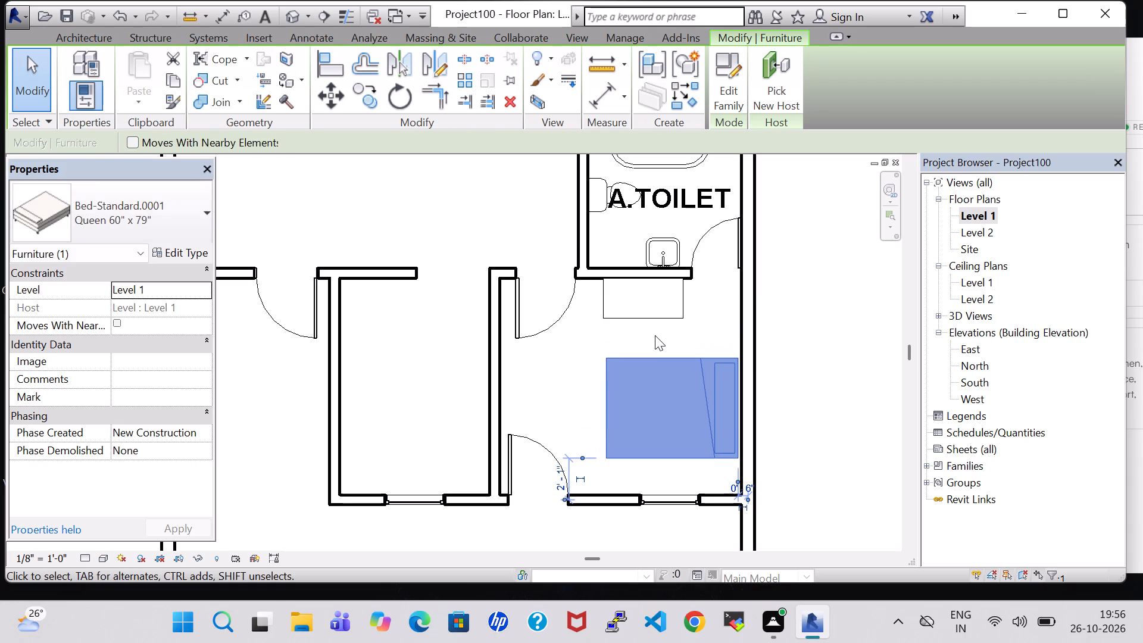
key("Up")
key("Up")
key("Up")
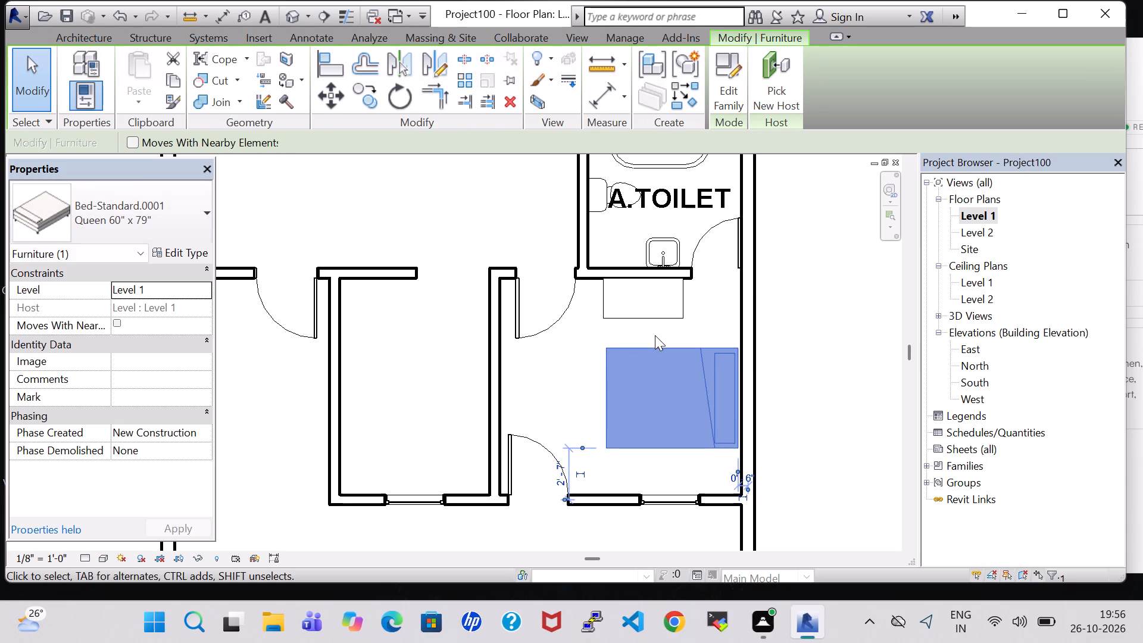
left_click(791, 335)
Create an end table similar to BEDROOM's 24" x 24" one and place it between the queen bed and the window wall, in the exterior corner.
scroll(627, 294, "down", 2)
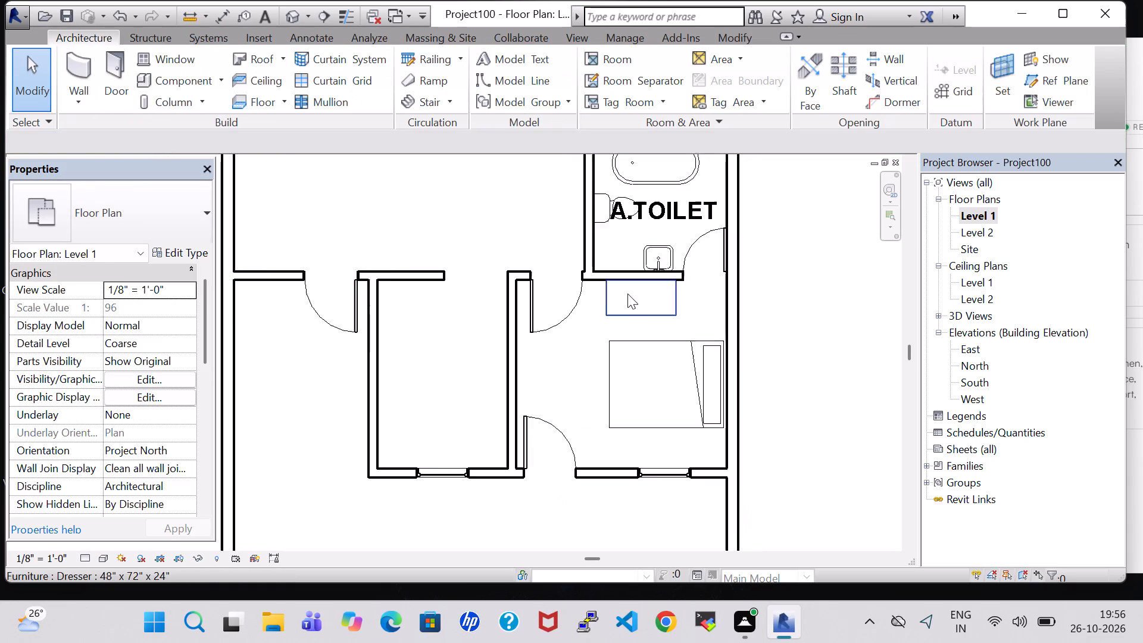
scroll(627, 294, "down", 7)
middle_click_drag(747, 271, 757, 458)
scroll(549, 260, "up", 4)
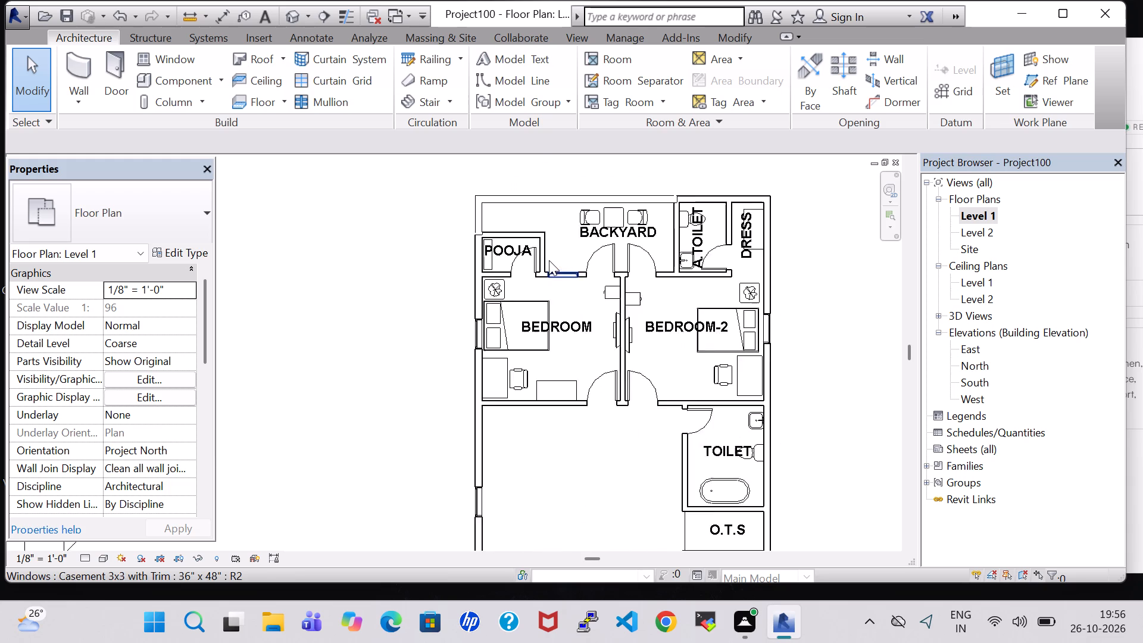
scroll(549, 260, "up", 5)
middle_click_drag(569, 438, 574, 409)
middle_click(577, 385)
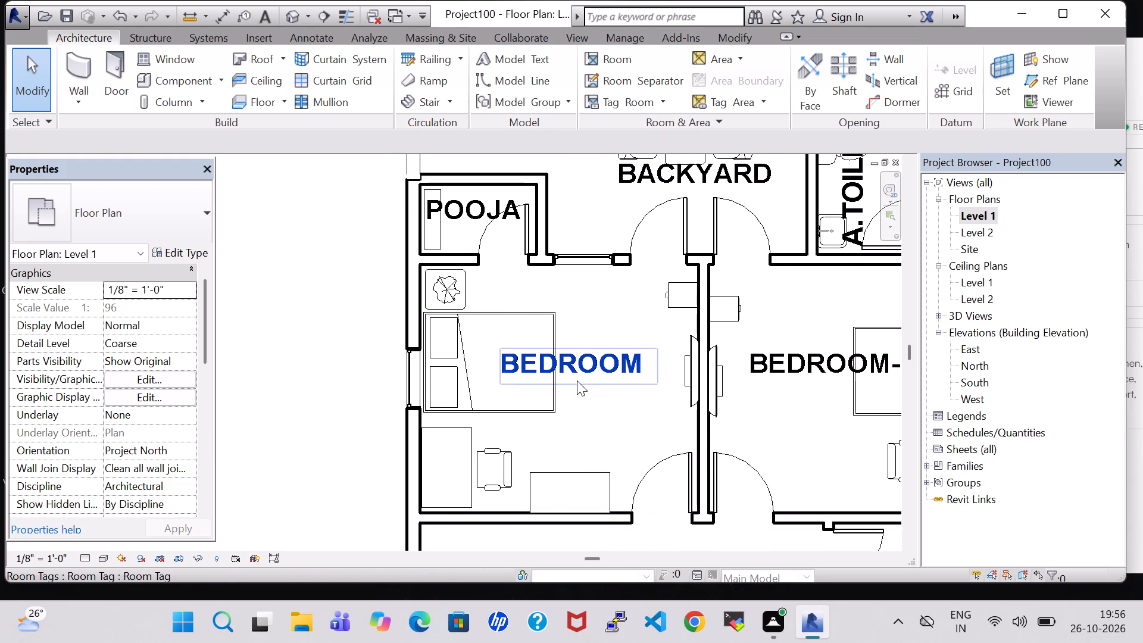
left_click(467, 290)
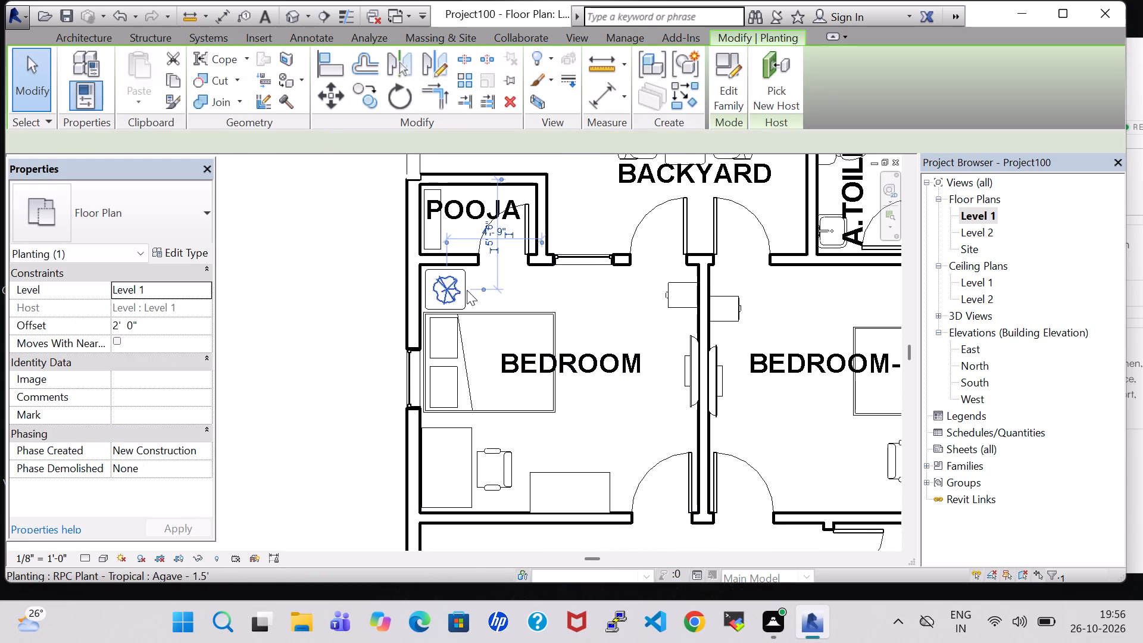
left_click(538, 289)
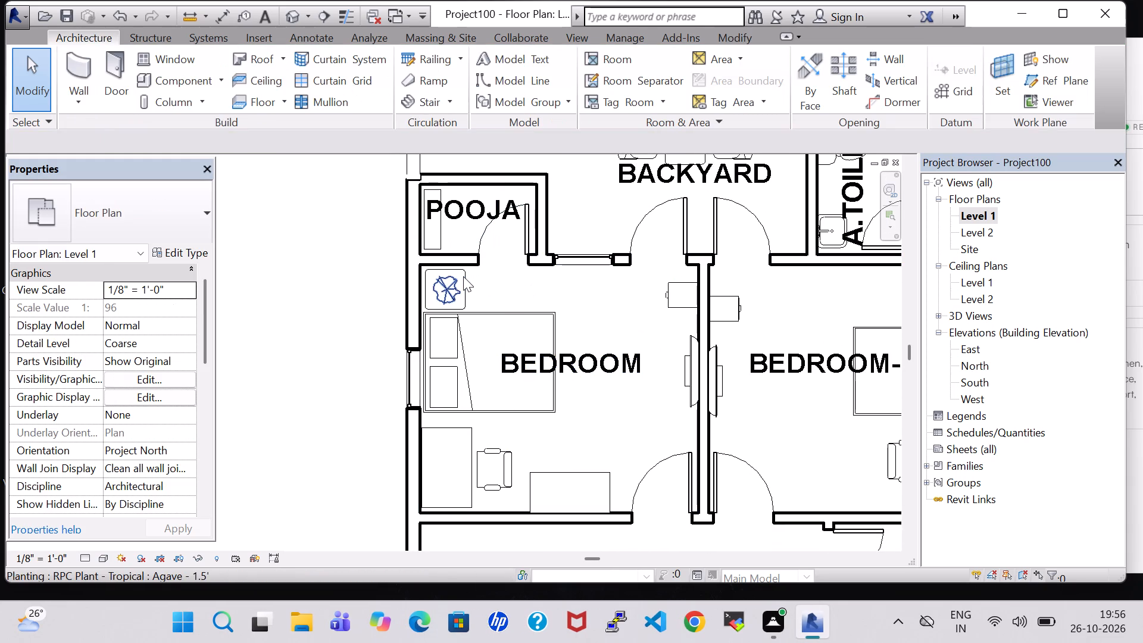
left_click(467, 281)
right_click(463, 280)
left_click(548, 312)
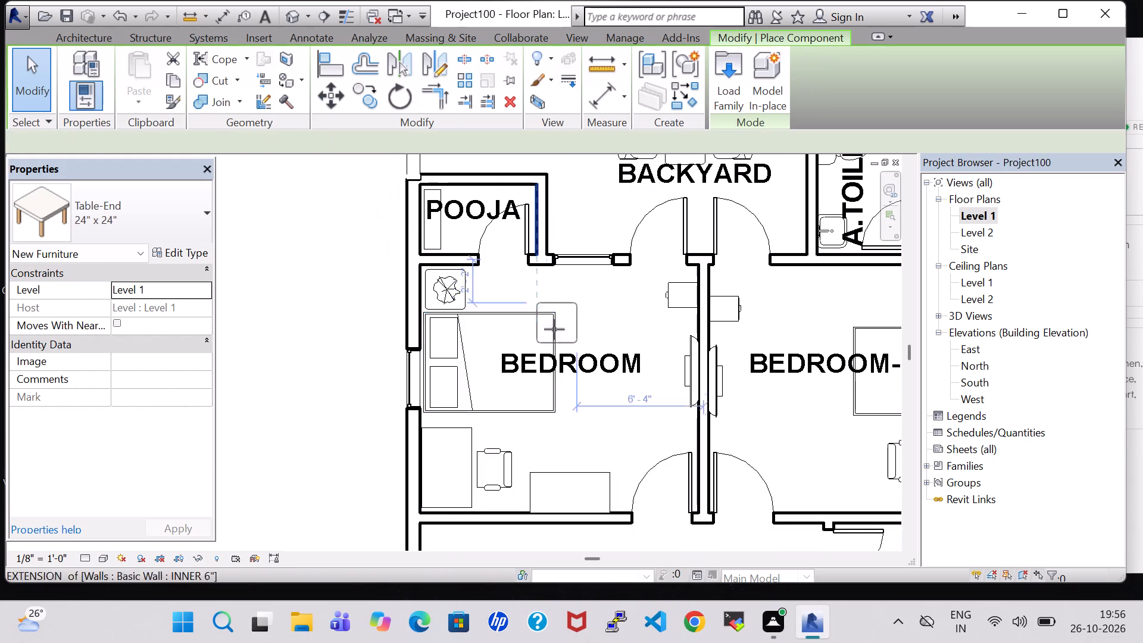
scroll(558, 342, "down", 6)
middle_click_drag(634, 433, 568, 265)
middle_click_drag(710, 493, 670, 335)
scroll(639, 391, "up", 12)
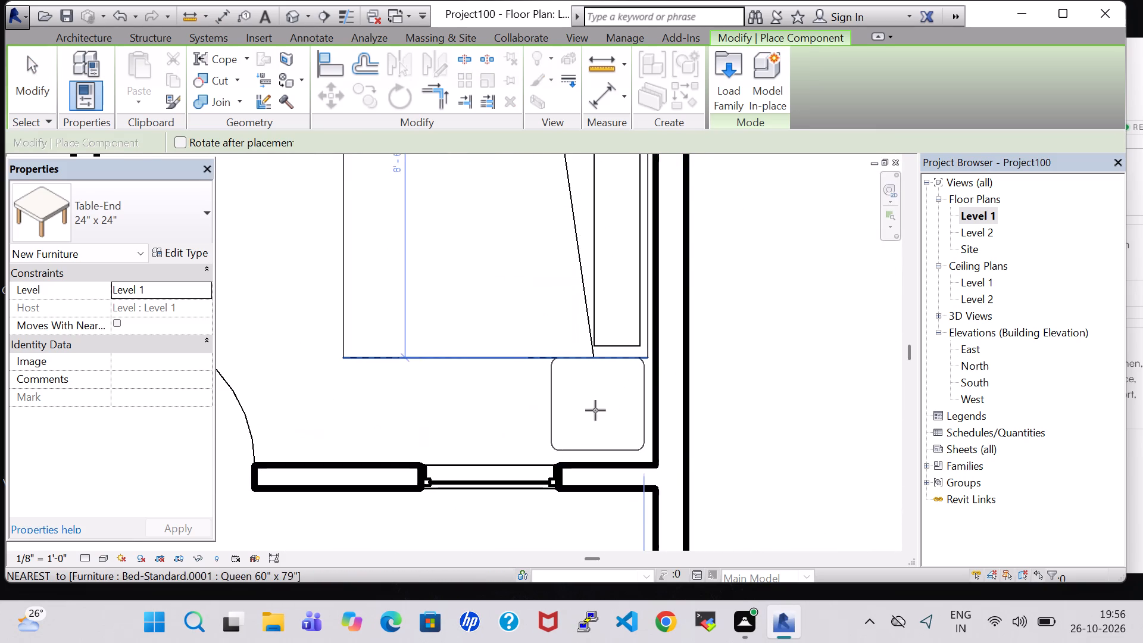
scroll(595, 411, "up", 6)
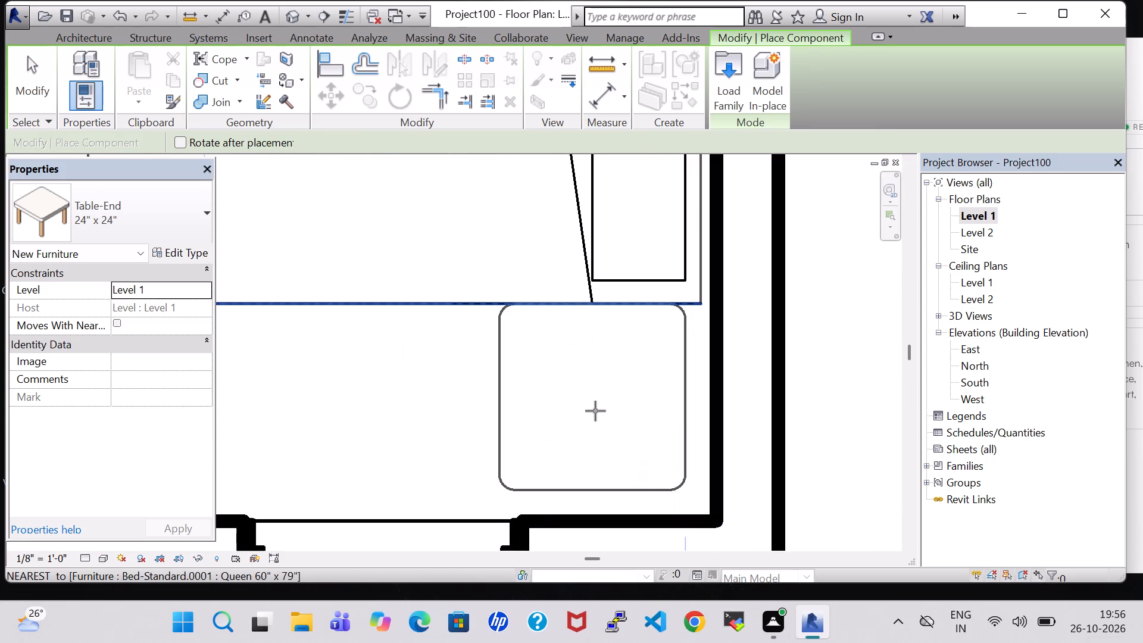
left_click(595, 411)
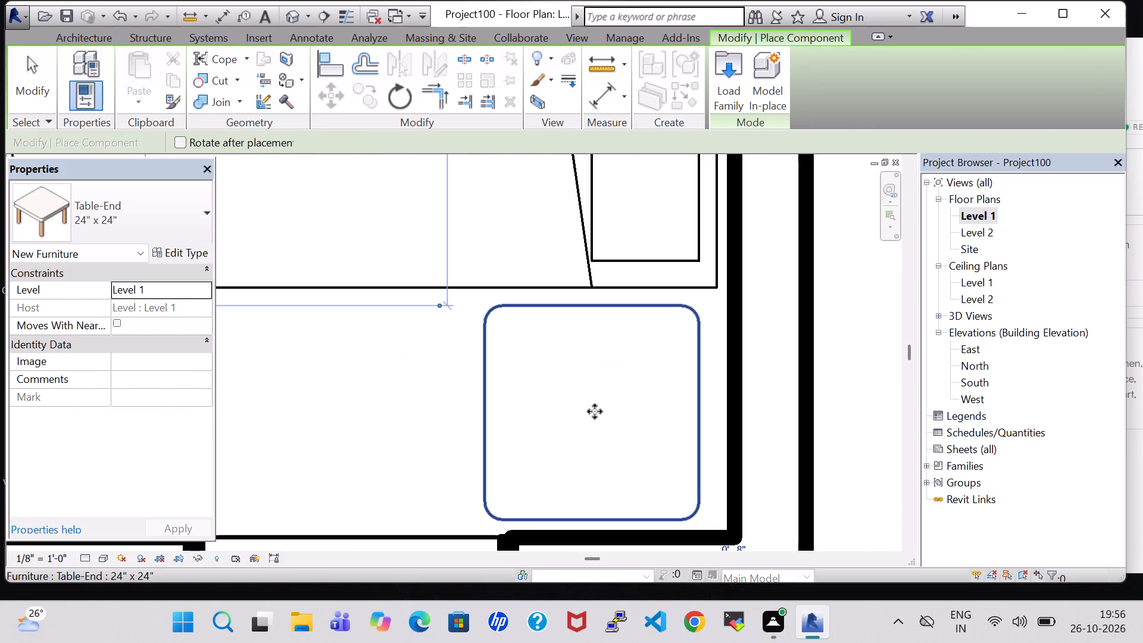
key("Escape")
key("Escape")
Create a plant similar to BEDROOM's Agave - 1.5' and place it at the edge of the new end table.
scroll(595, 411, "down", 14)
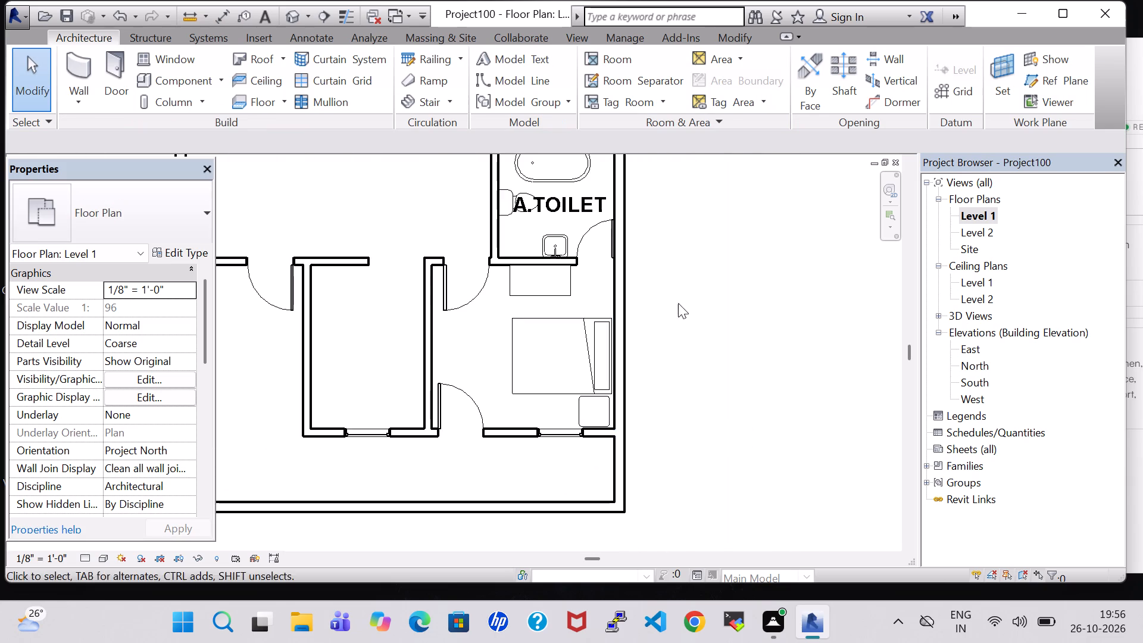
middle_click_drag(678, 303, 798, 603)
scroll(613, 370, "down", 4)
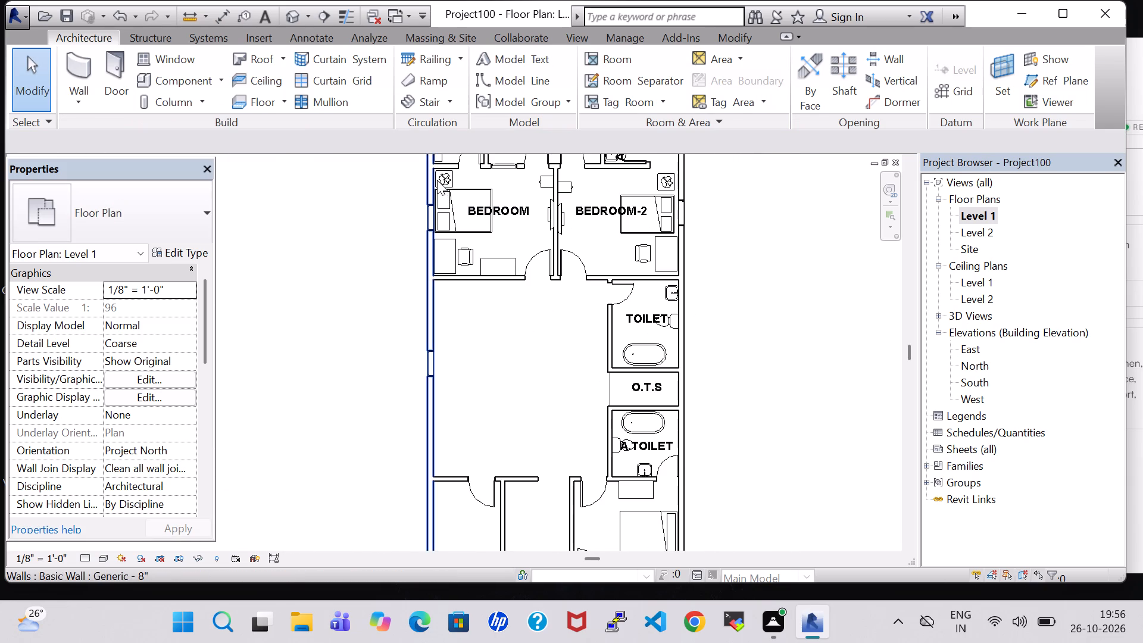
left_click(447, 180)
right_click(447, 180)
left_click(530, 313)
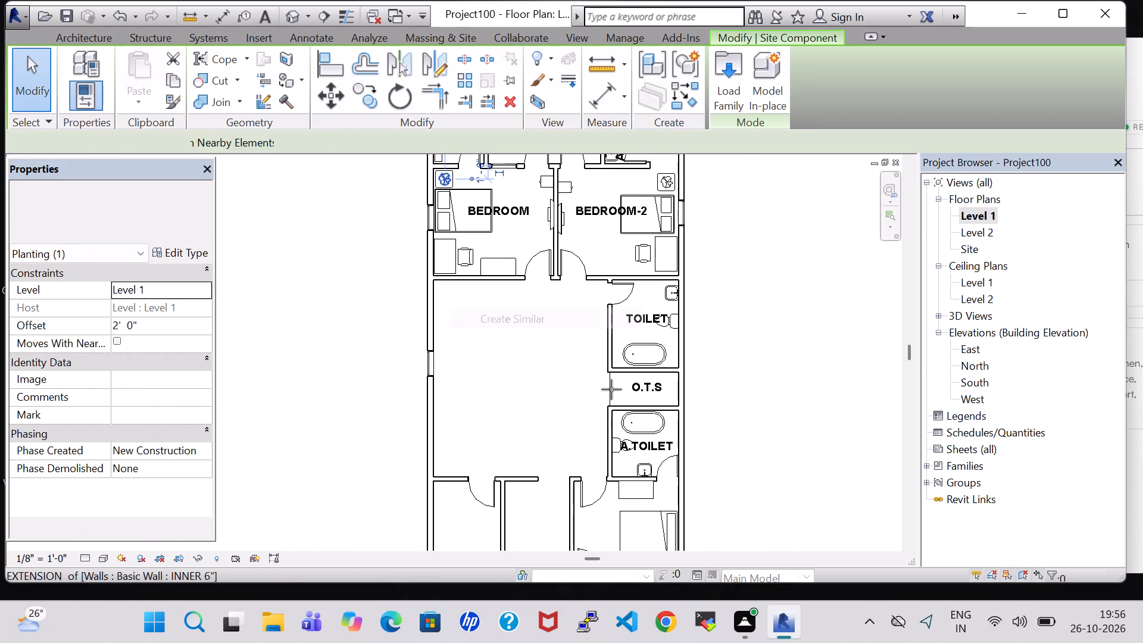
middle_click_drag(695, 447, 677, 282)
scroll(624, 388, "up", 7)
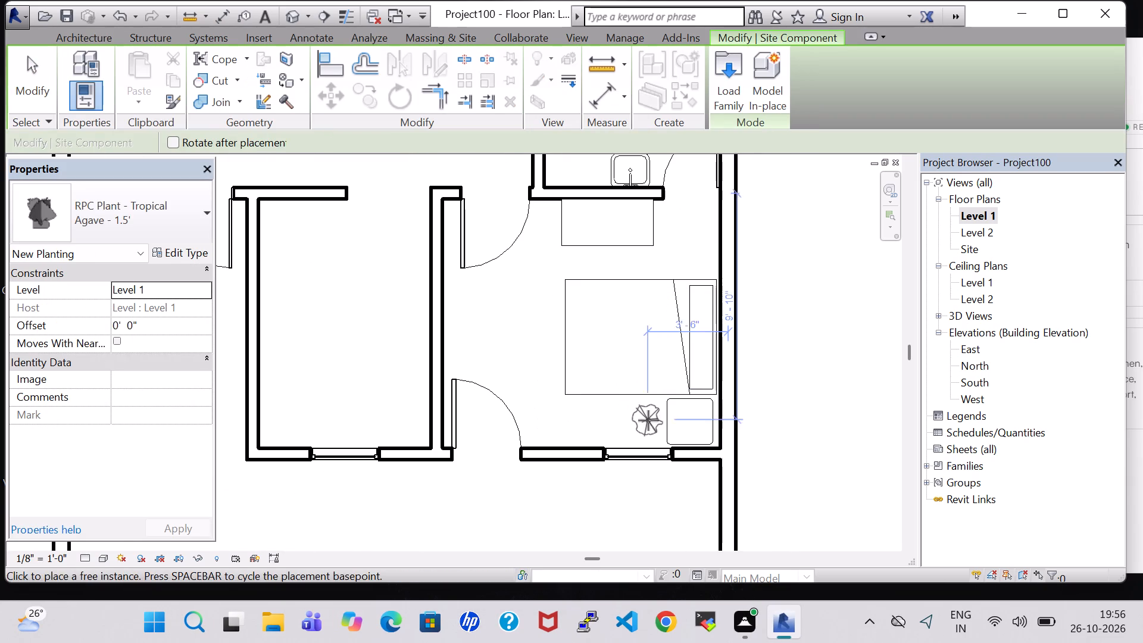
left_click(669, 423)
key("Escape")
key("Escape")
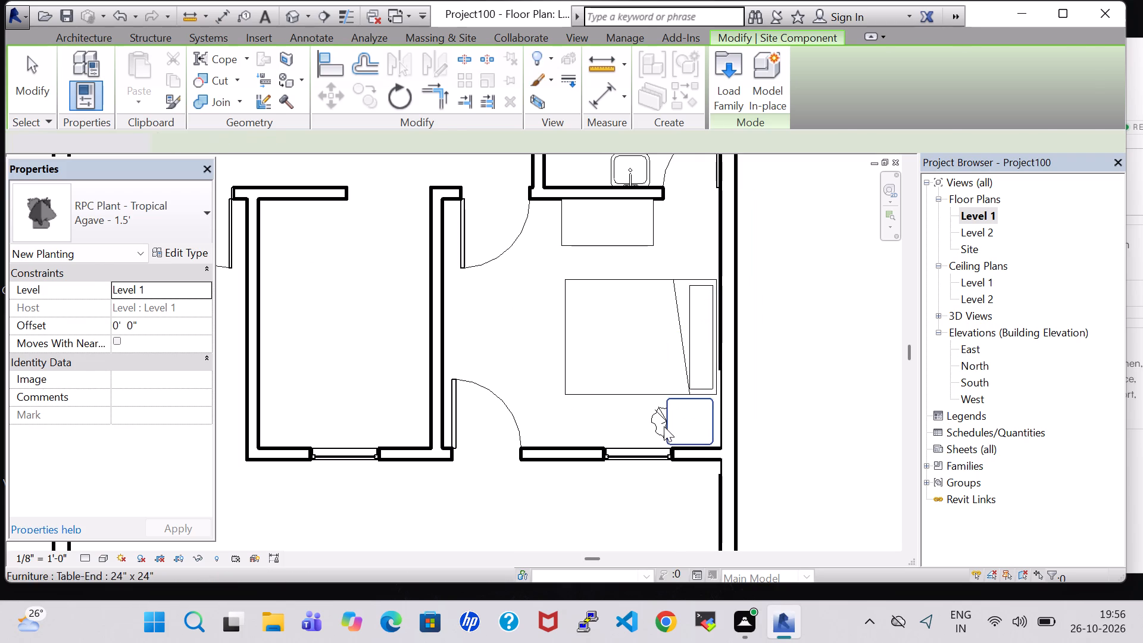
Set the new plant's offset from Level 1 to 2' 0".
left_click(656, 424)
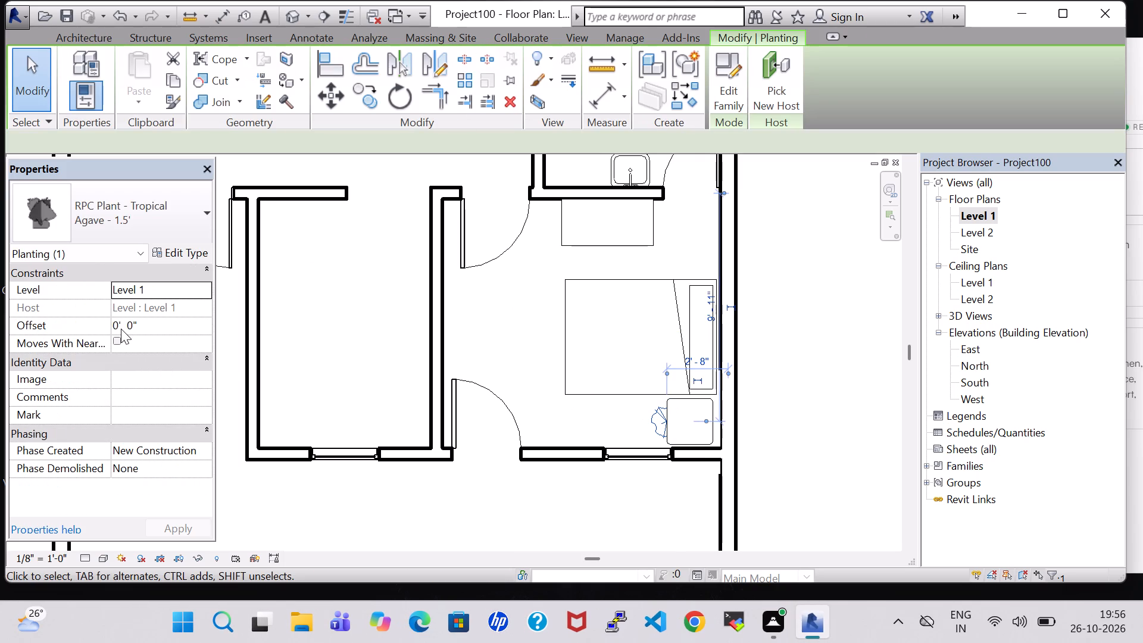
left_click(121, 329)
key("Left")
key("BackSpace")
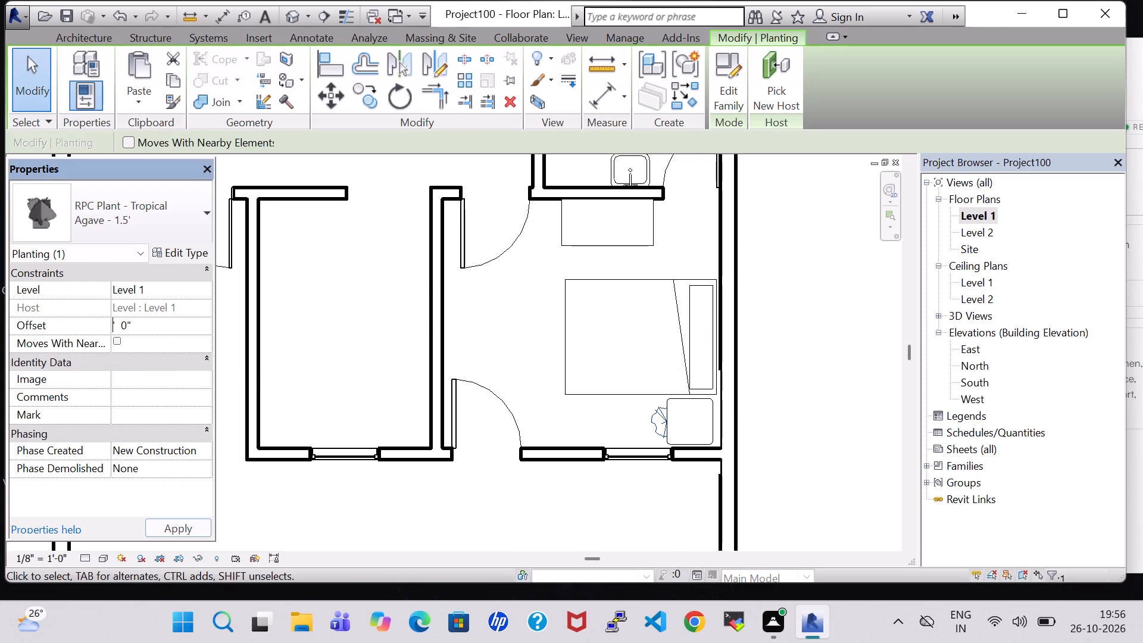
key("2")
left_click(166, 527)
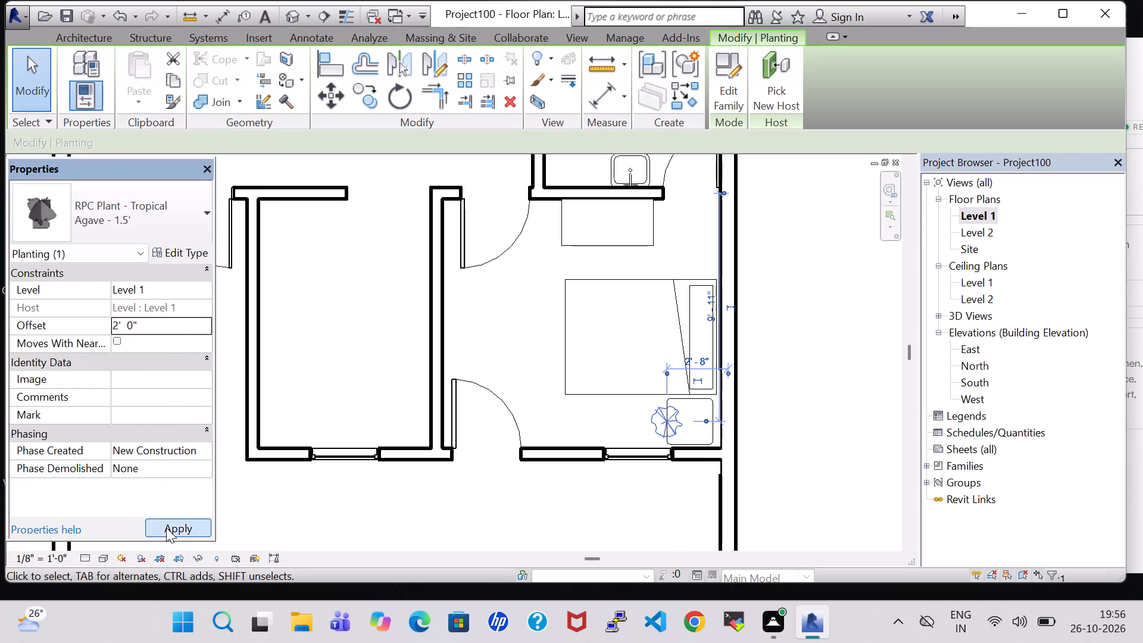
Nudge the new plant toward the exterior wall until it sits on top of the end table.
key("Right")
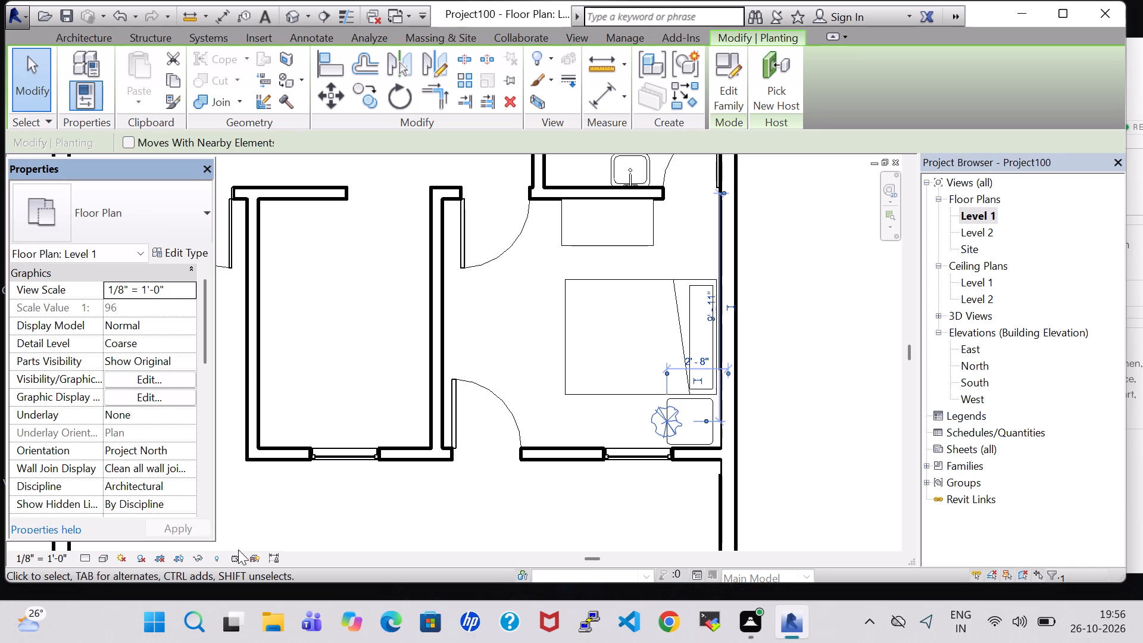
left_click(620, 422)
left_click(650, 421)
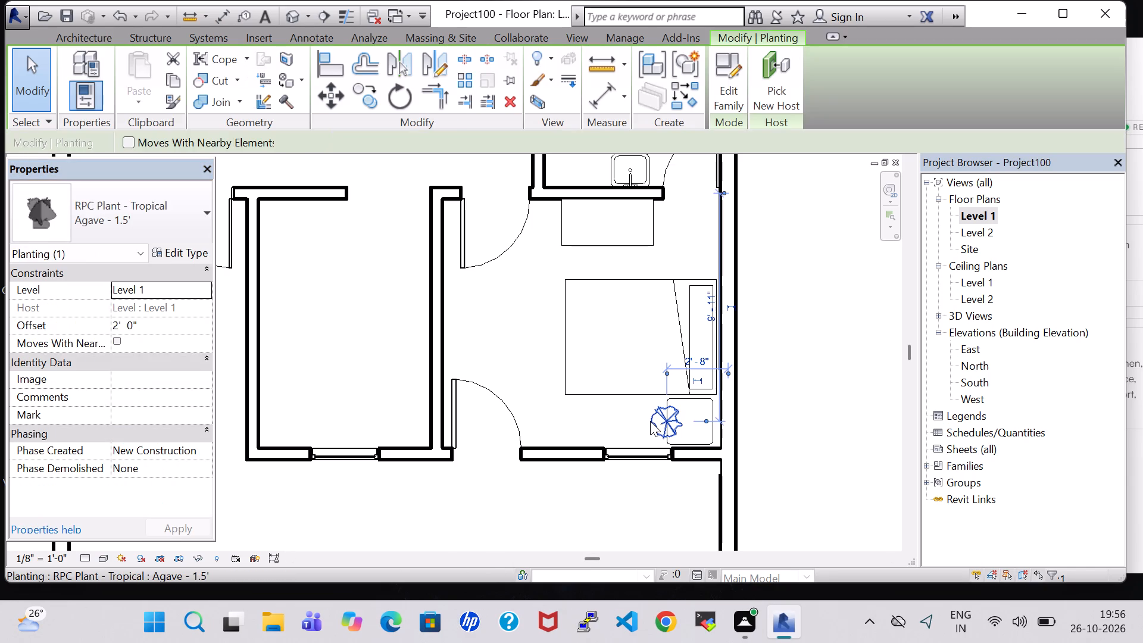
key("Right")
key("Right")
key("Right")
key("Right")
key("Right")
key("Right")
key("Right")
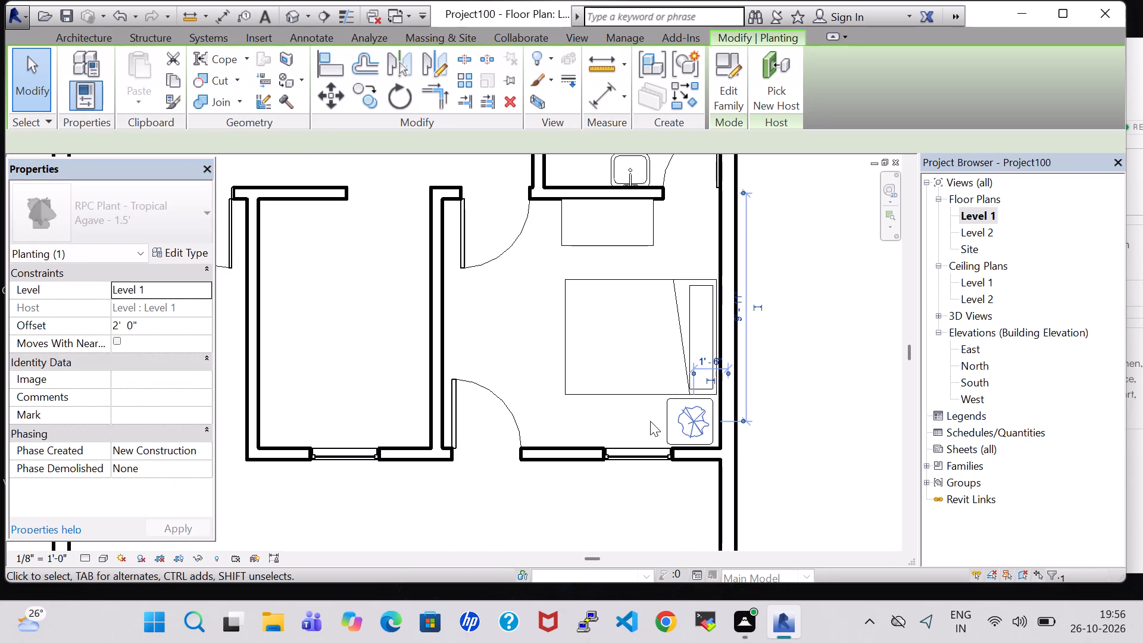
key("Right")
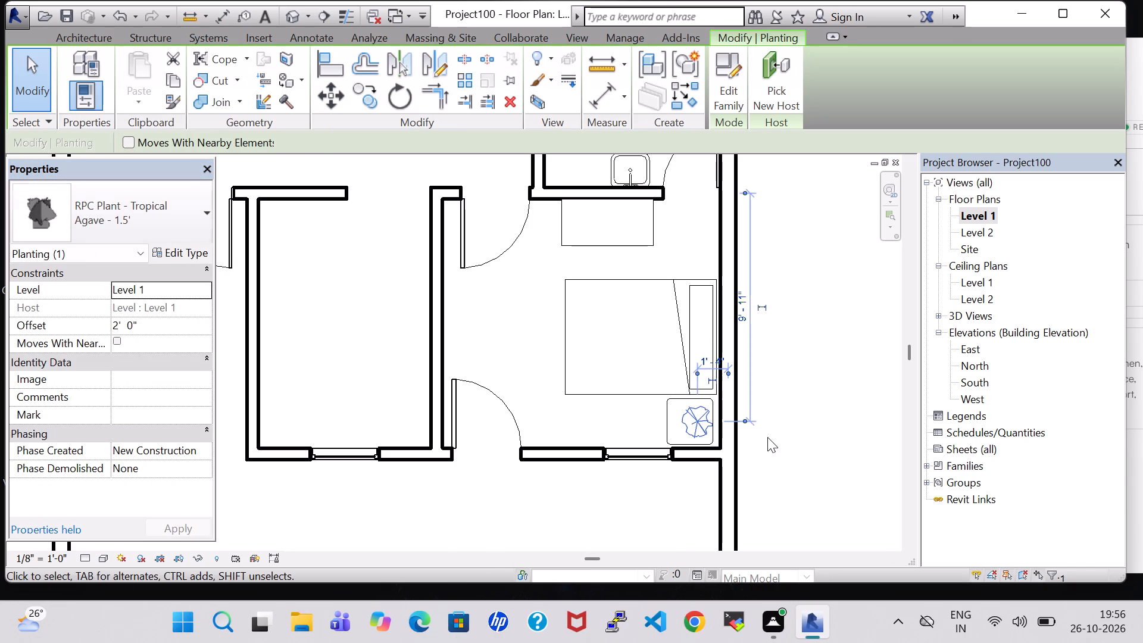
left_click(822, 351)
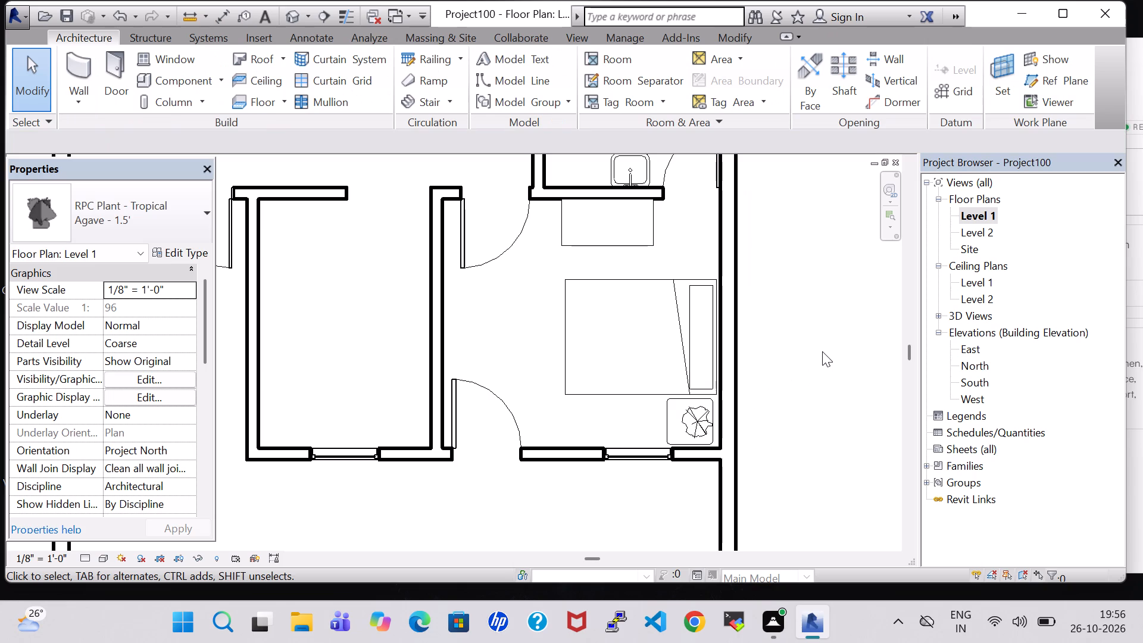
In the 3D view, change the mattress material of the Queen 60" x 79" bed type to Sash.
left_click(284, 14)
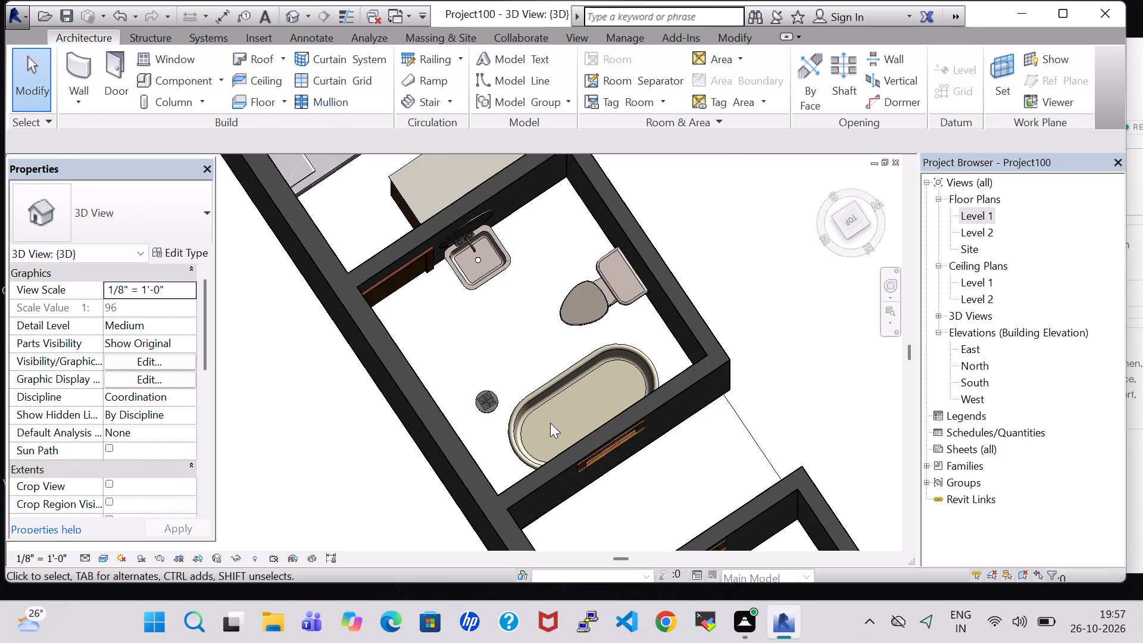
middle_click(630, 467)
middle_click(611, 434, "shift")
scroll(597, 366, "up", 1)
scroll(598, 354, "down", 4)
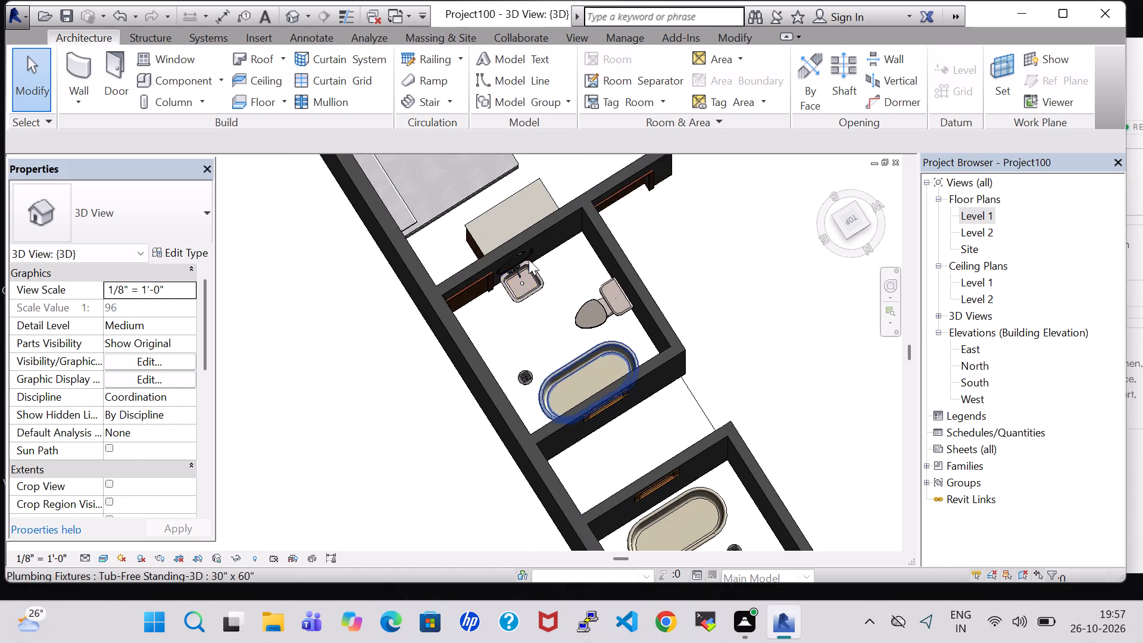
middle_click_drag(517, 249, 608, 485)
left_click(588, 366)
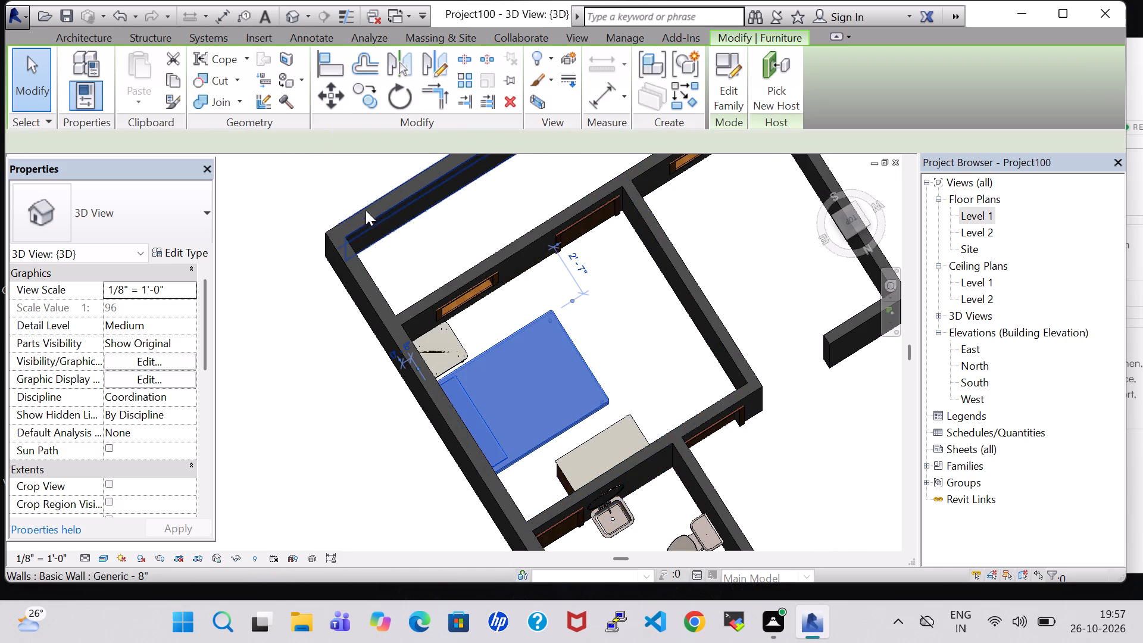
left_click(179, 249)
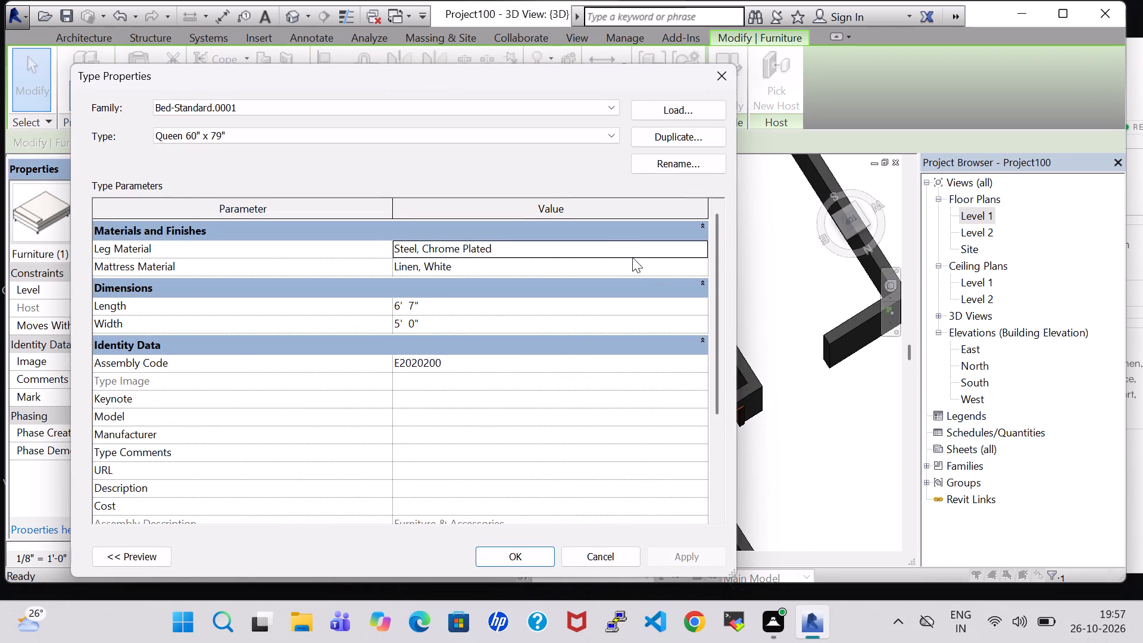
left_click(702, 263)
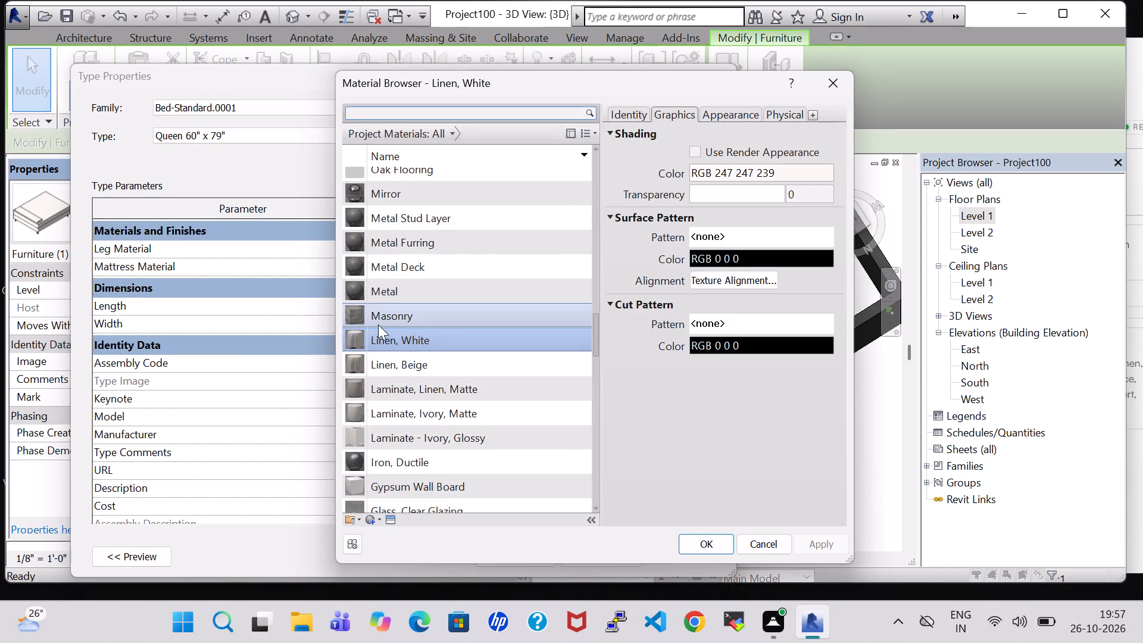
scroll(378, 324, "down", 1)
key("s")
left_click(404, 467)
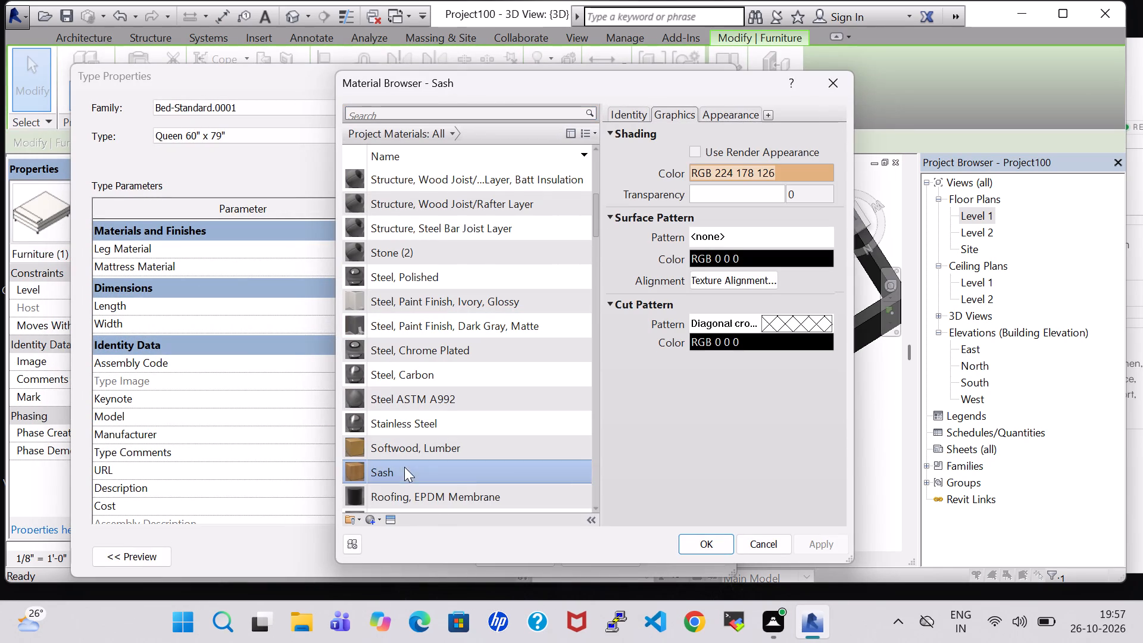
left_click(705, 541)
left_click(534, 553)
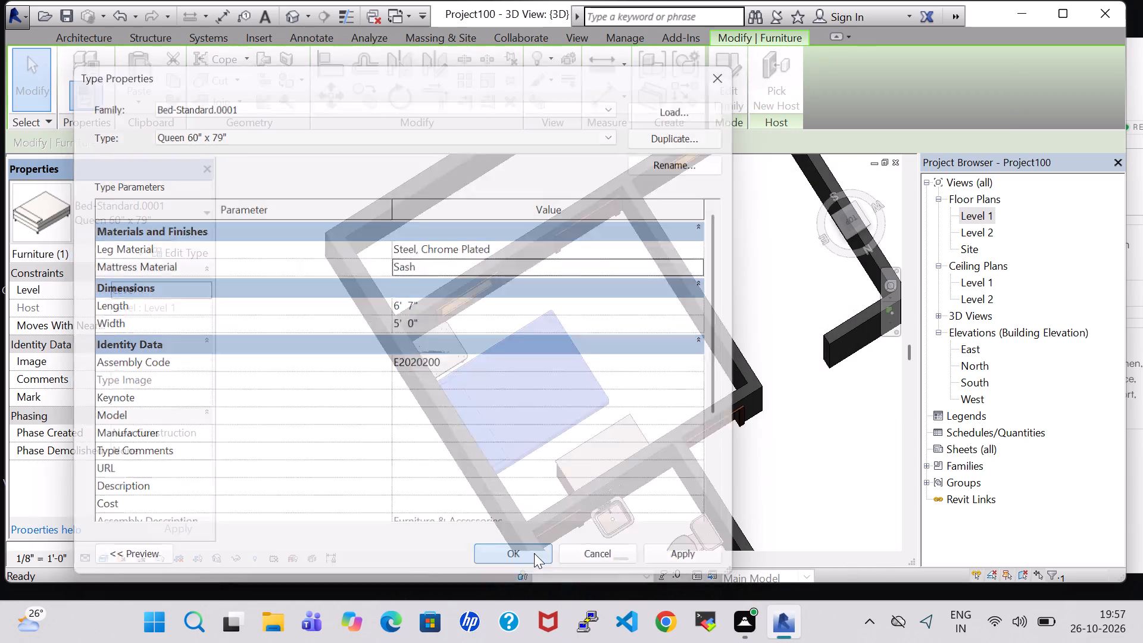
left_click(632, 348)
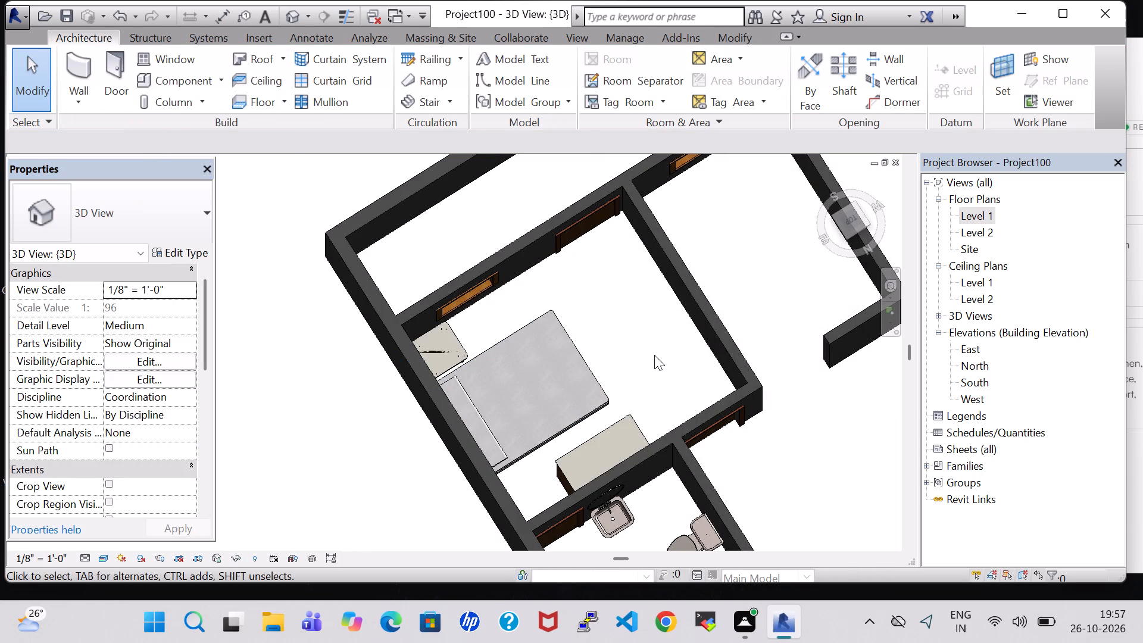
Examine the furnished bedroom and its attached toilet from several angles in the 3D view.
middle_click_drag(655, 355, 610, 313, "shift")
middle_click_drag(709, 276, 704, 283)
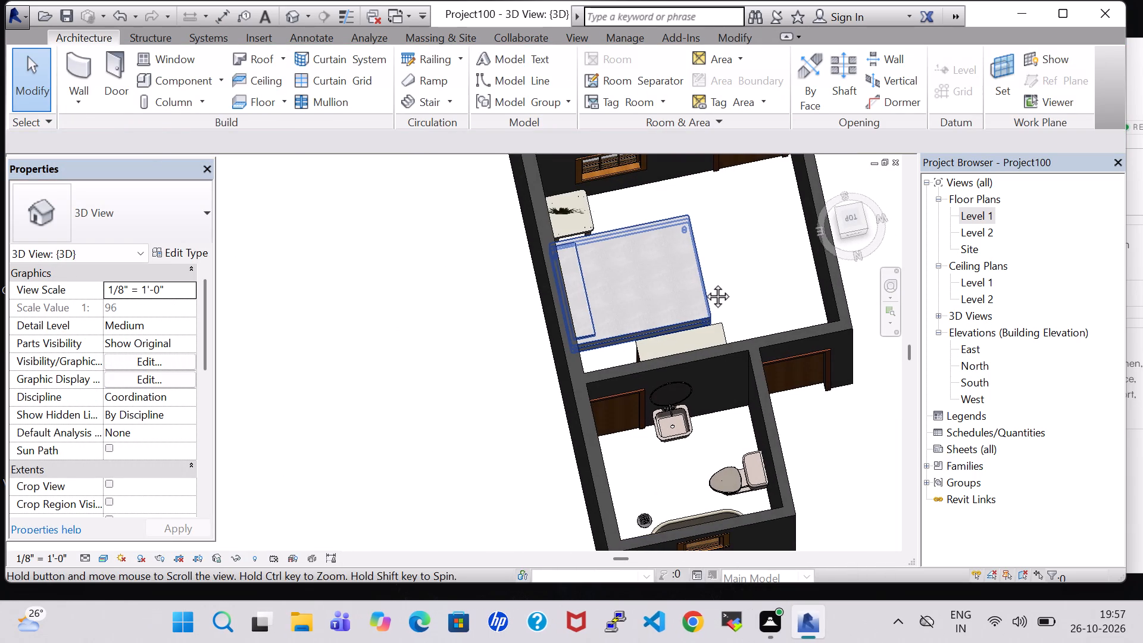
middle_click_drag(704, 283, 692, 330)
middle_click_drag(705, 327, 647, 298, "shift")
scroll(647, 298, "up", 3)
middle_click_drag(647, 298, 398, 421)
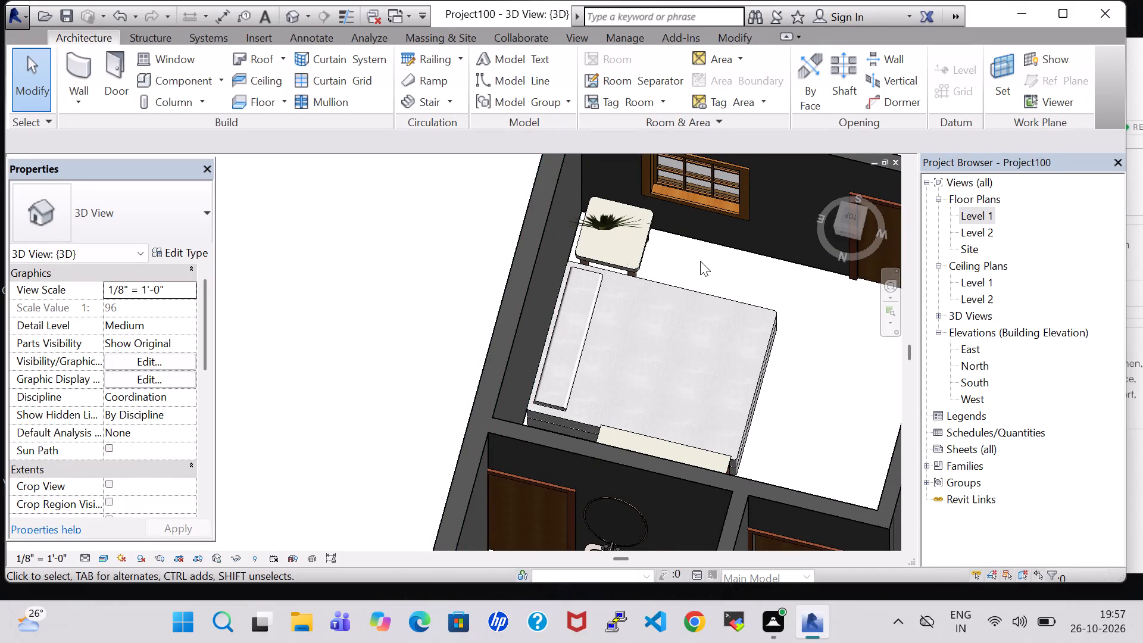
scroll(700, 261, "down", 3)
middle_click_drag(769, 341, 767, 398, "shift")
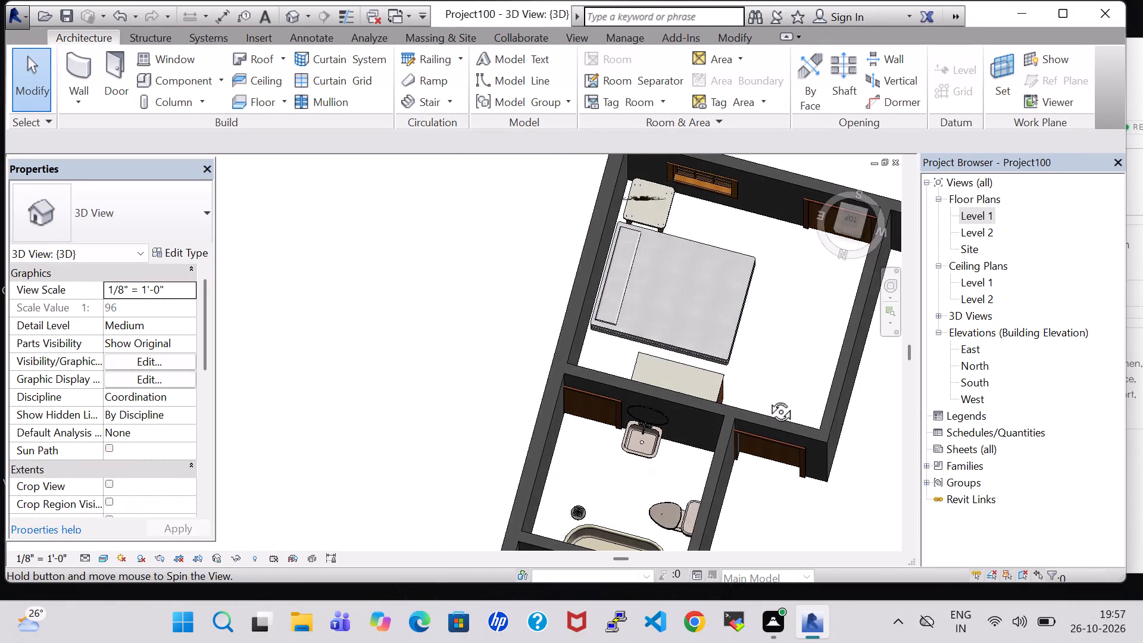
middle_click_drag(767, 398, 748, 446, "shift")
middle_click_drag(784, 367, 760, 439, "shift")
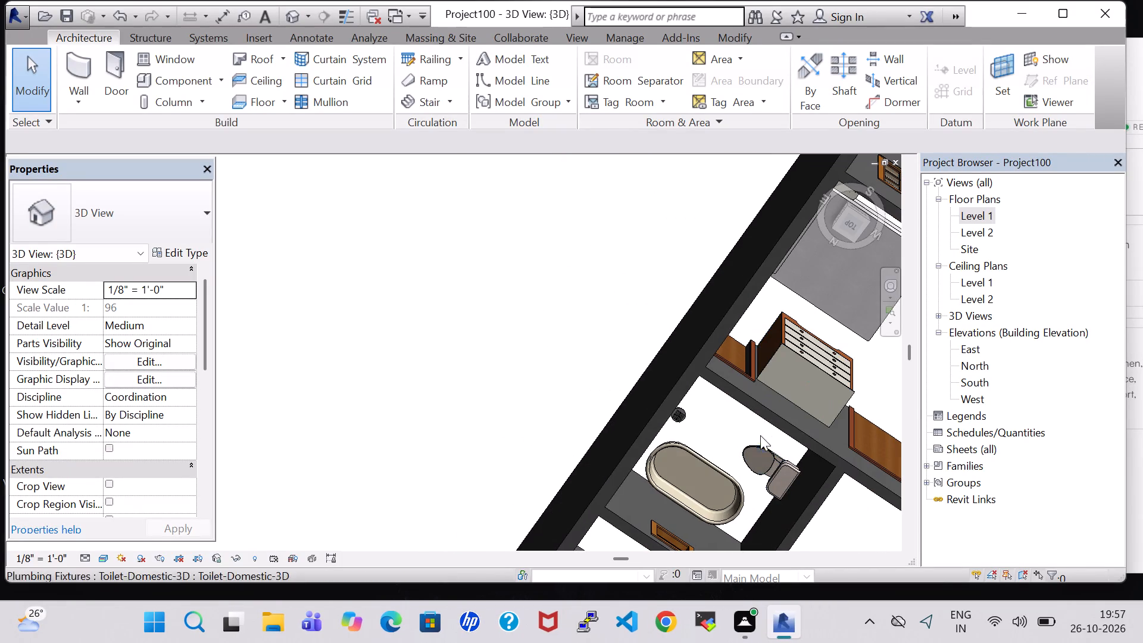
Return to the Level 1 floor plan at the bedroom below A.TOILET.
double_click(971, 214)
scroll(633, 311, "down", 4)
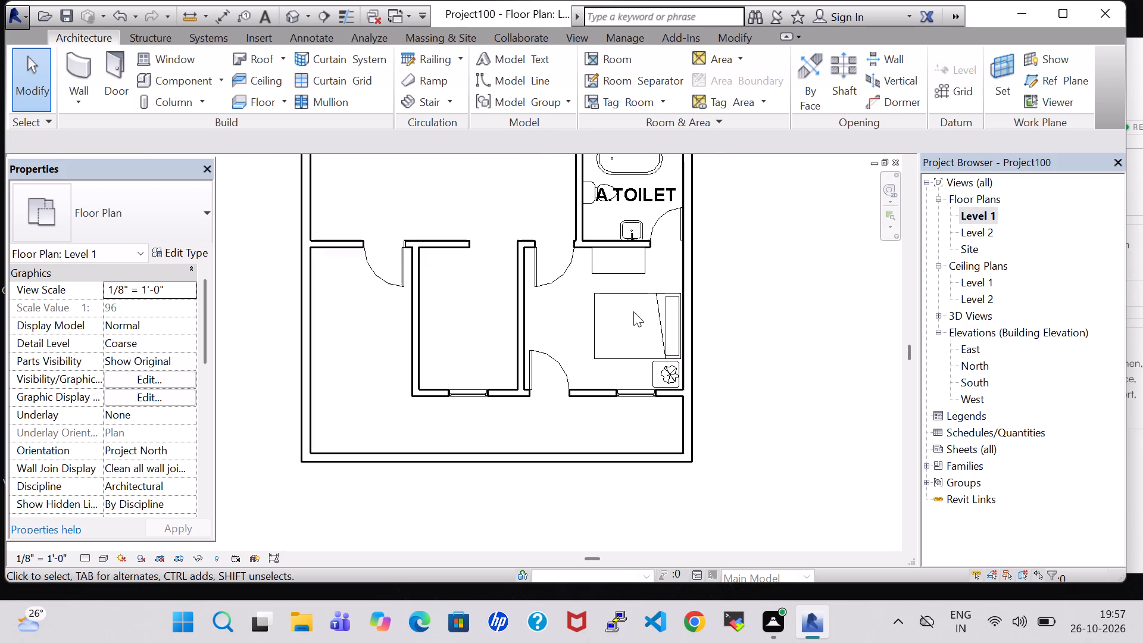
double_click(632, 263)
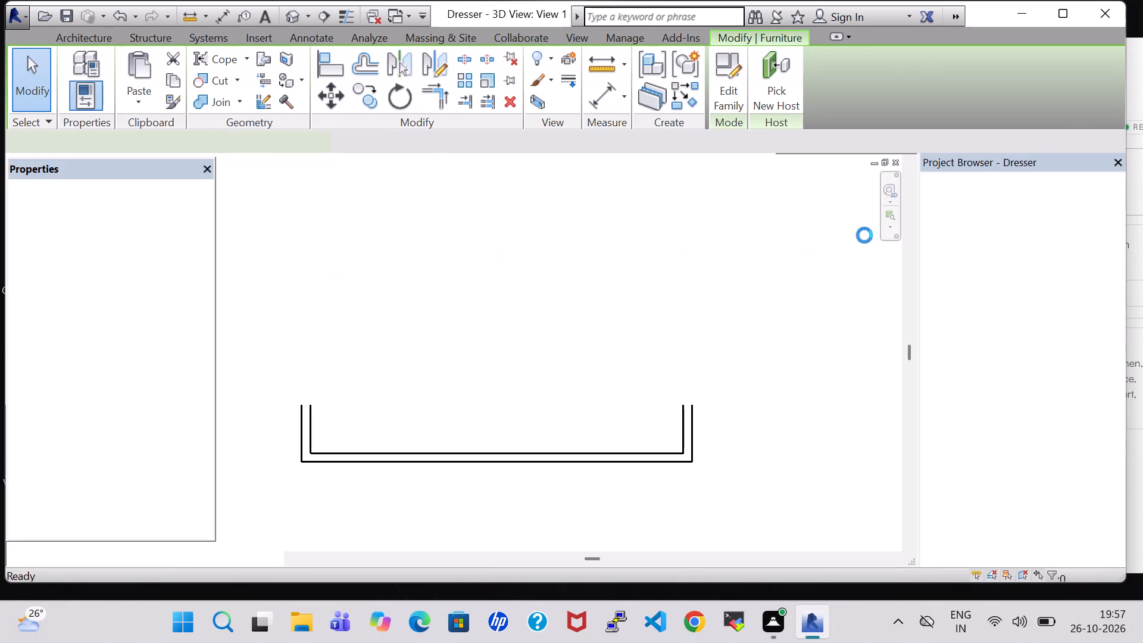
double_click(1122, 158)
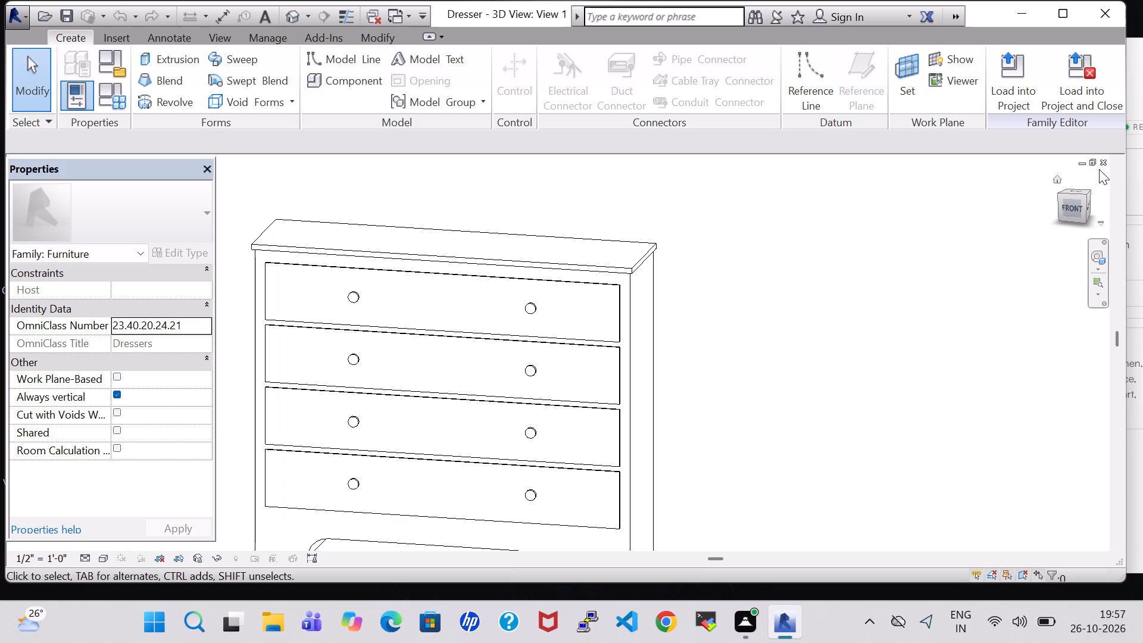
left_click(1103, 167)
Inspect the type properties of the dresser in the bedroom below A.TOILET.
left_click(617, 306)
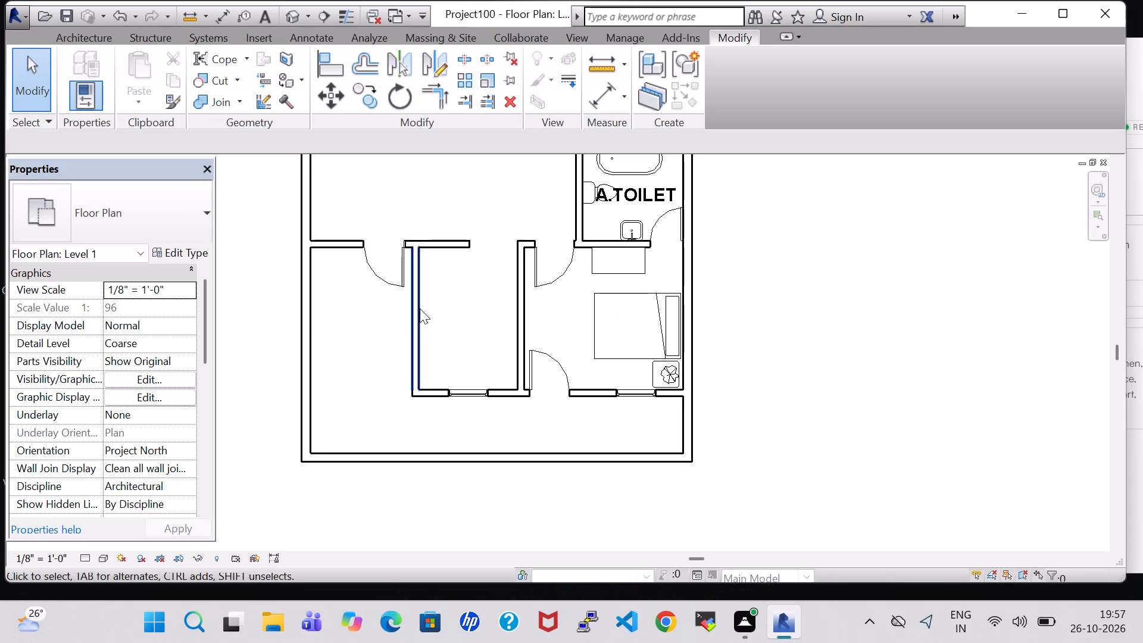
left_click(616, 269)
left_click(162, 252)
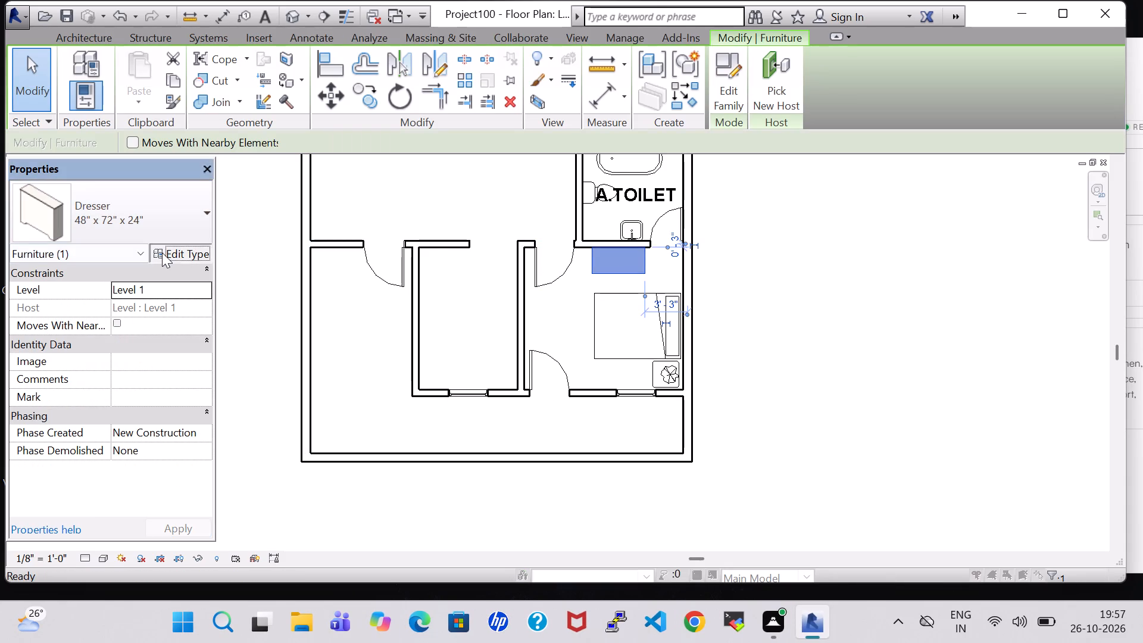
left_click(719, 69)
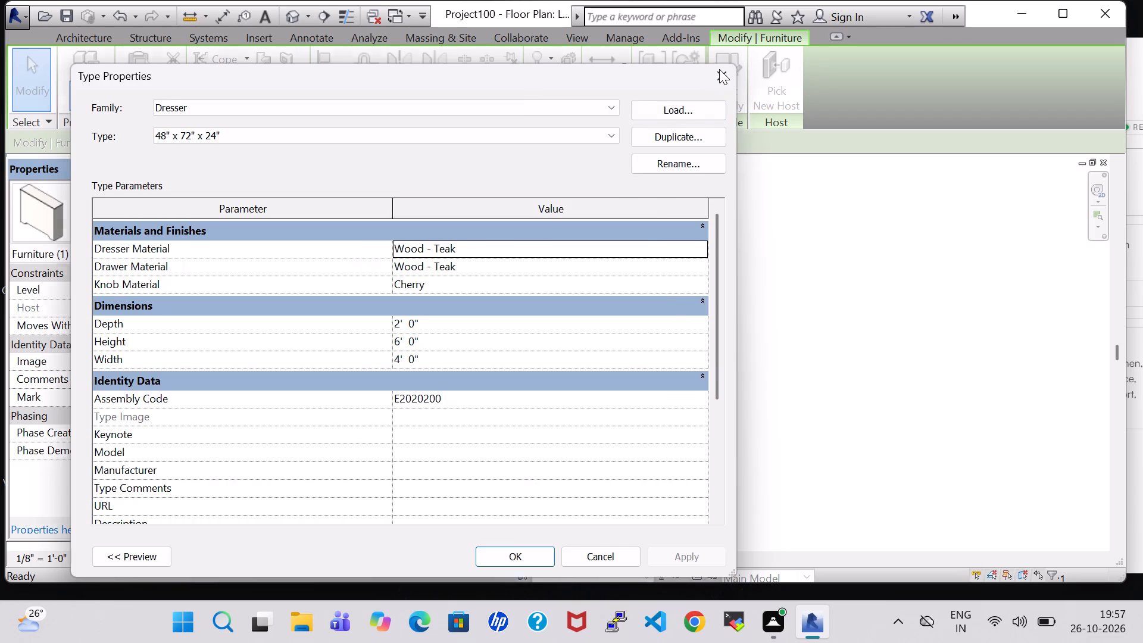
left_click(782, 292)
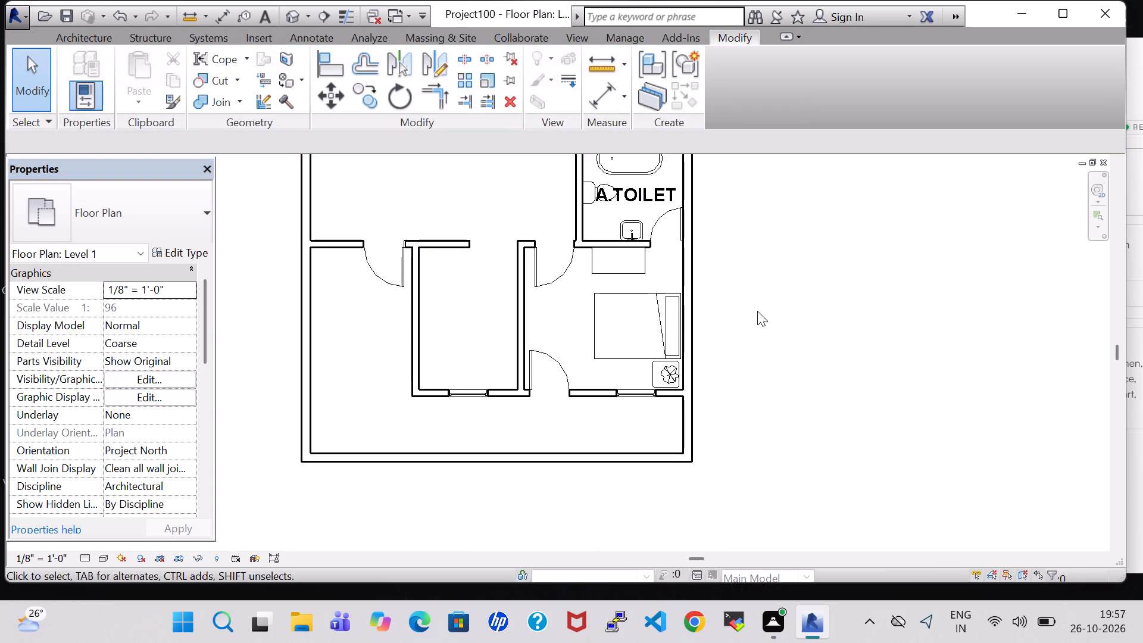
Place a 42" TV - Flat Screen like BEDROOM's on the inner wall opposite the bed below A.TOILET, turned toward the bed.
scroll(757, 311, "down", 3)
middle_click_drag(756, 311, 773, 465)
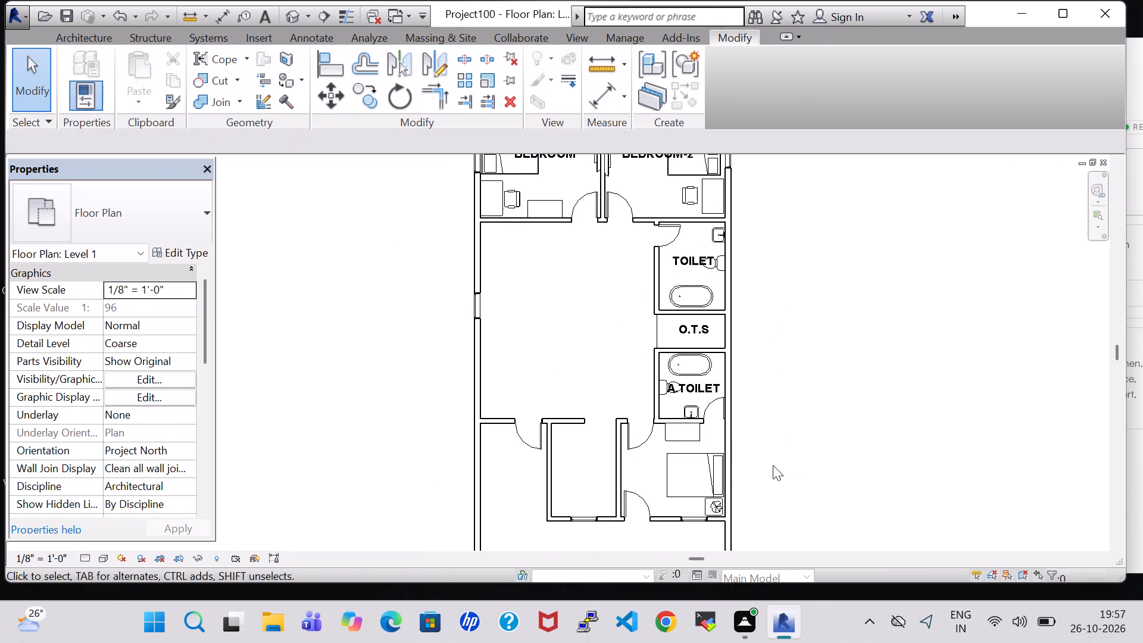
left_click(597, 167)
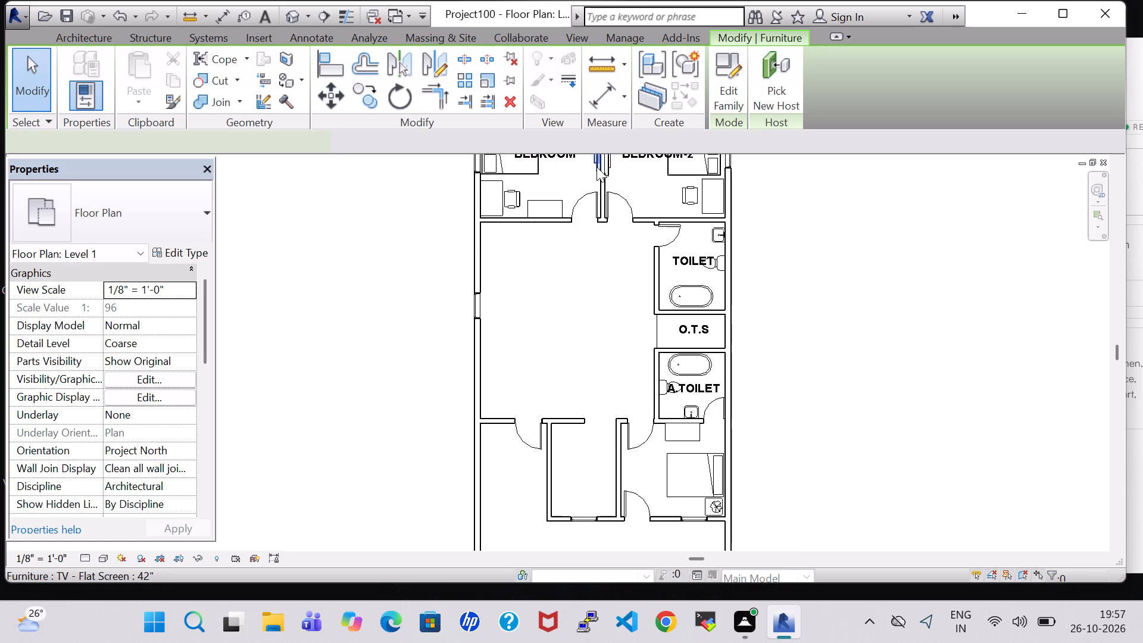
right_click(597, 167)
double_click(697, 307)
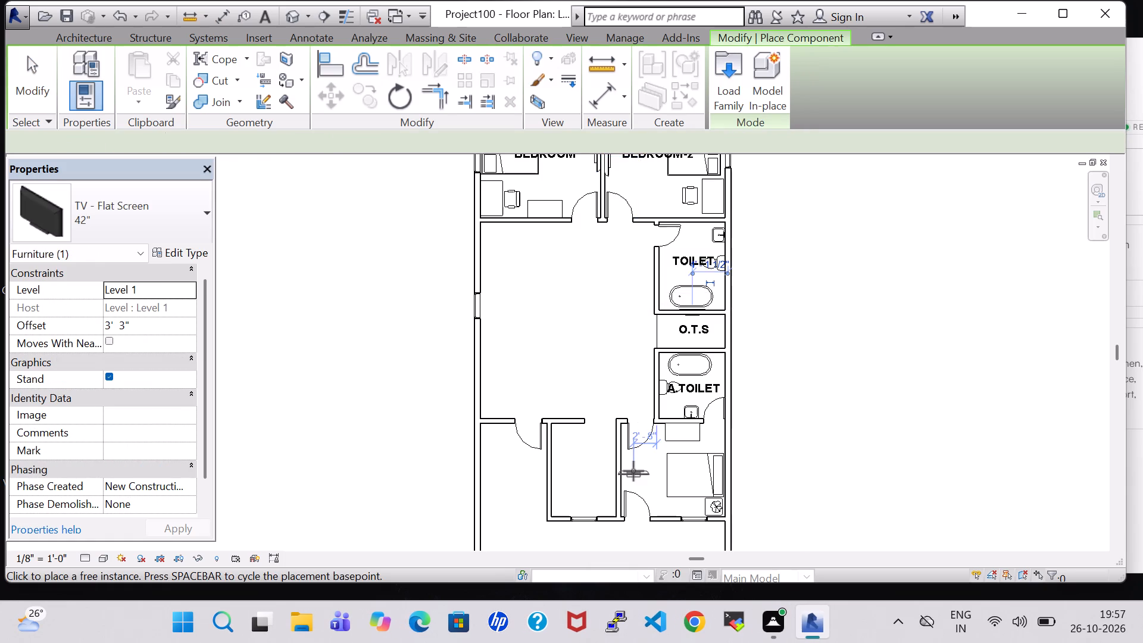
scroll(633, 471, "up", 6)
key("space")
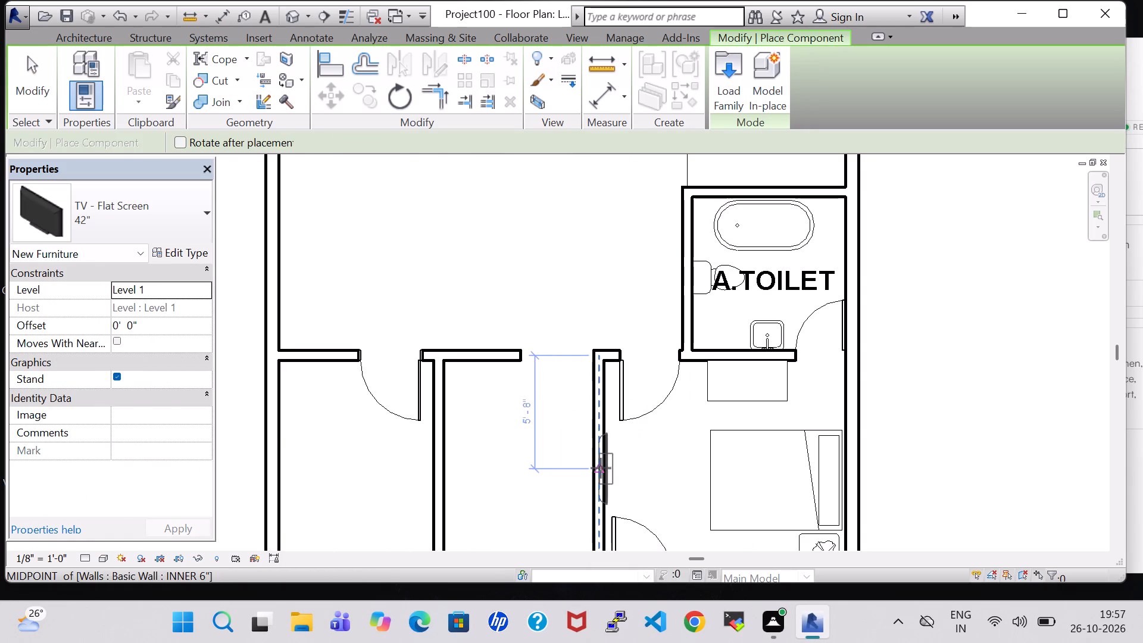
left_click(604, 468)
key("Escape")
key("Escape")
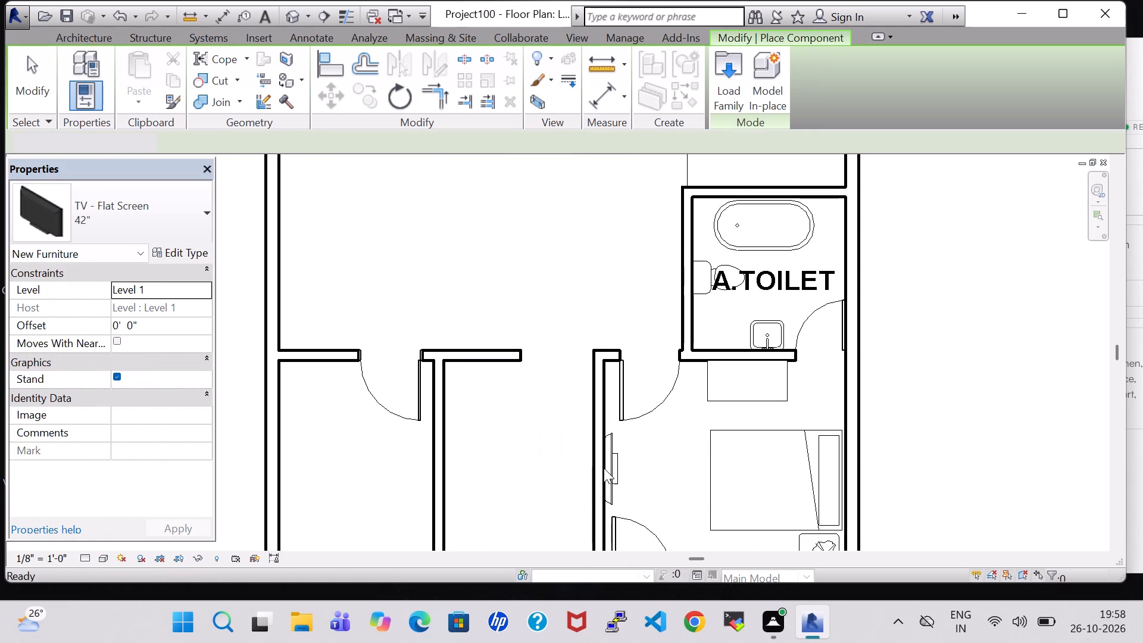
Set the new TV's offset from Level 1 to 3' 3".
left_click(618, 470)
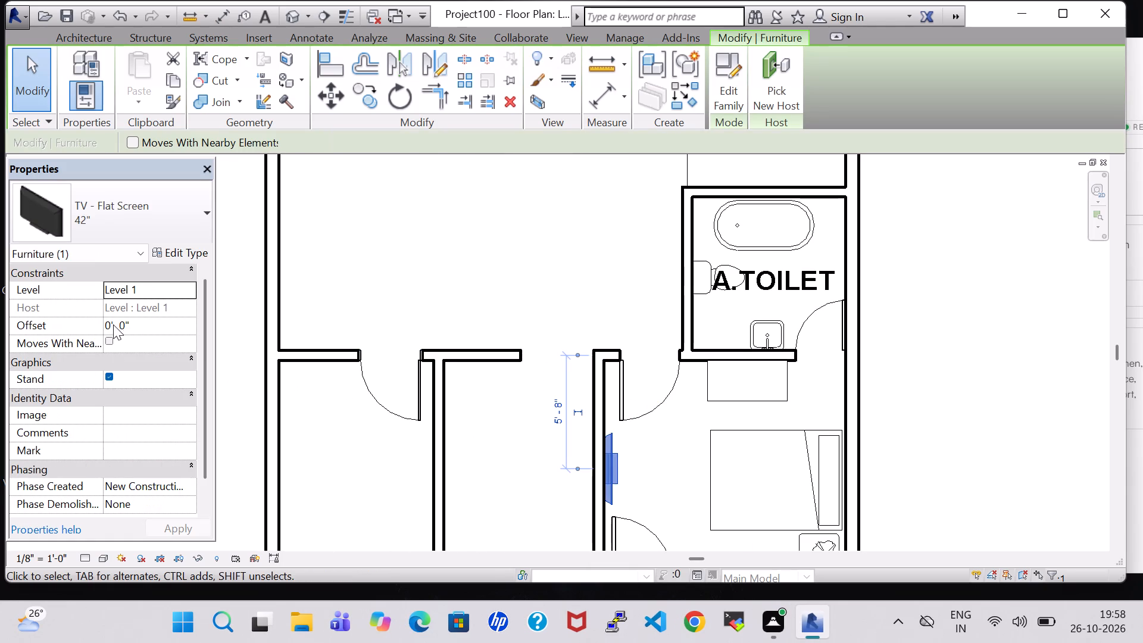
double_click(113, 324)
left_click(110, 324)
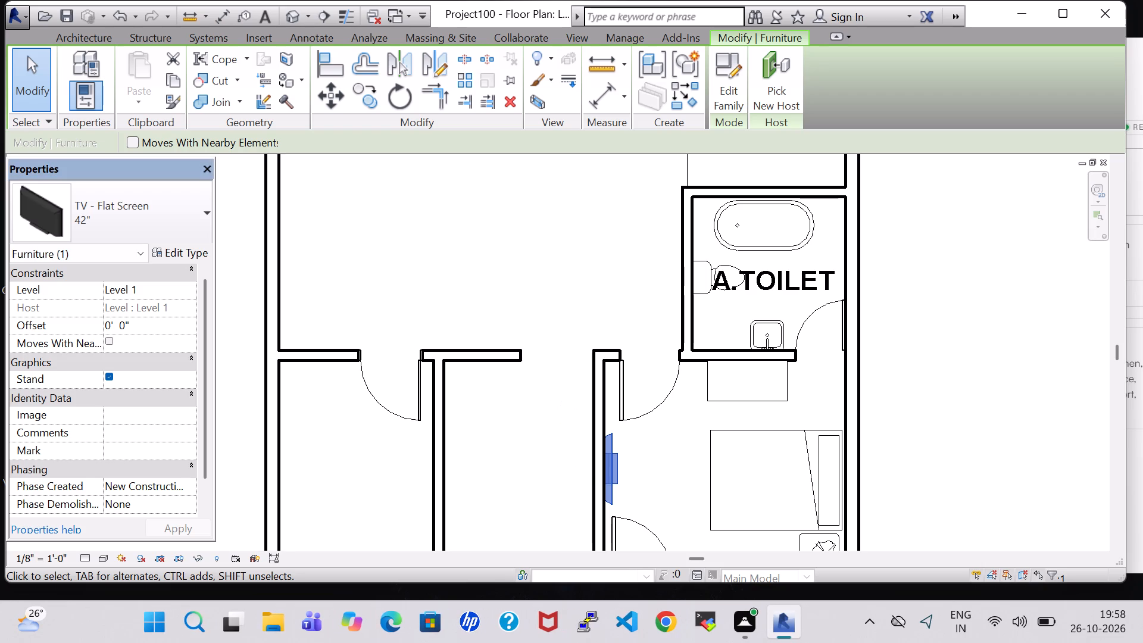
key("BackSpace")
key("3")
key("Right")
key("Right")
key("Right")
key("Right")
key("BackSpace")
key("3")
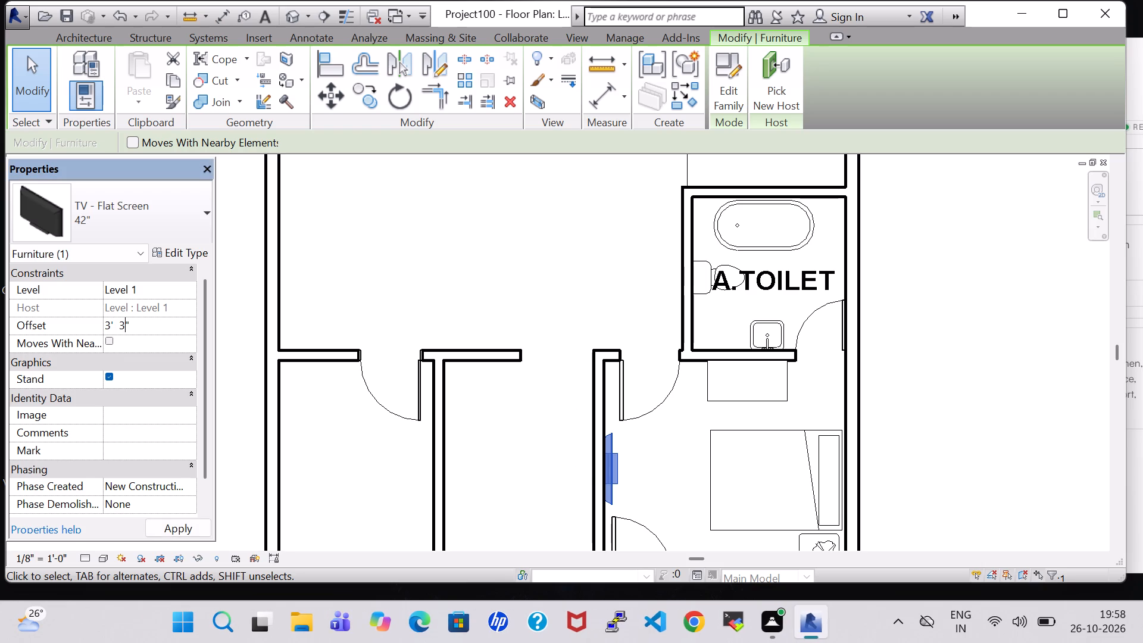
left_click(649, 482)
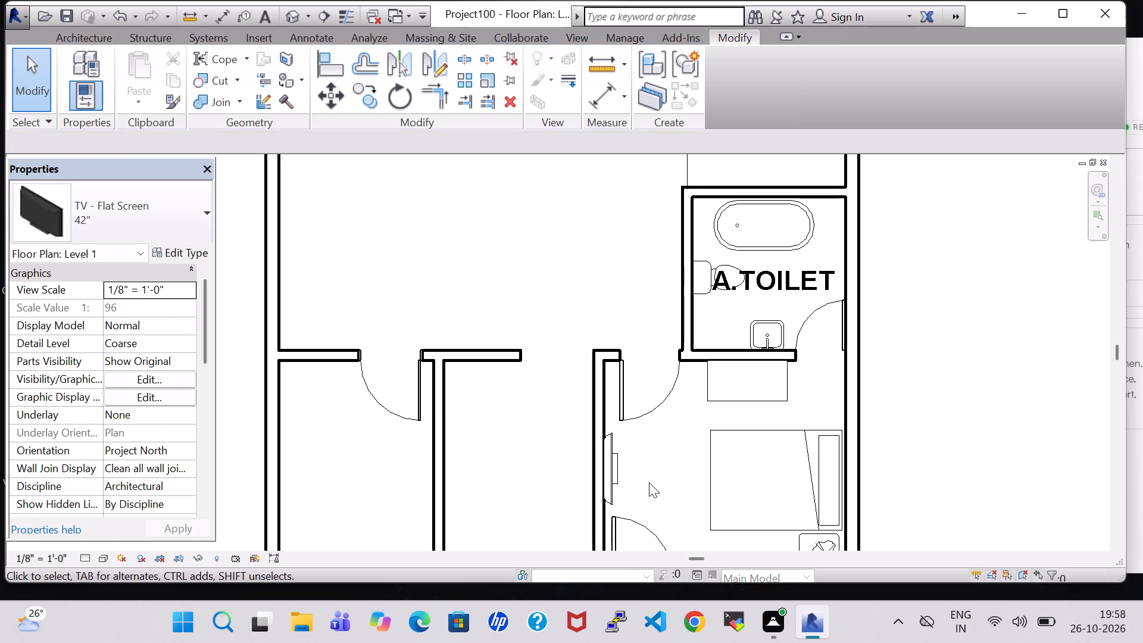
Examine the wall-mounted TV, the furnished bedroom and the whole house from several angles in the 3D view.
left_click(295, 23)
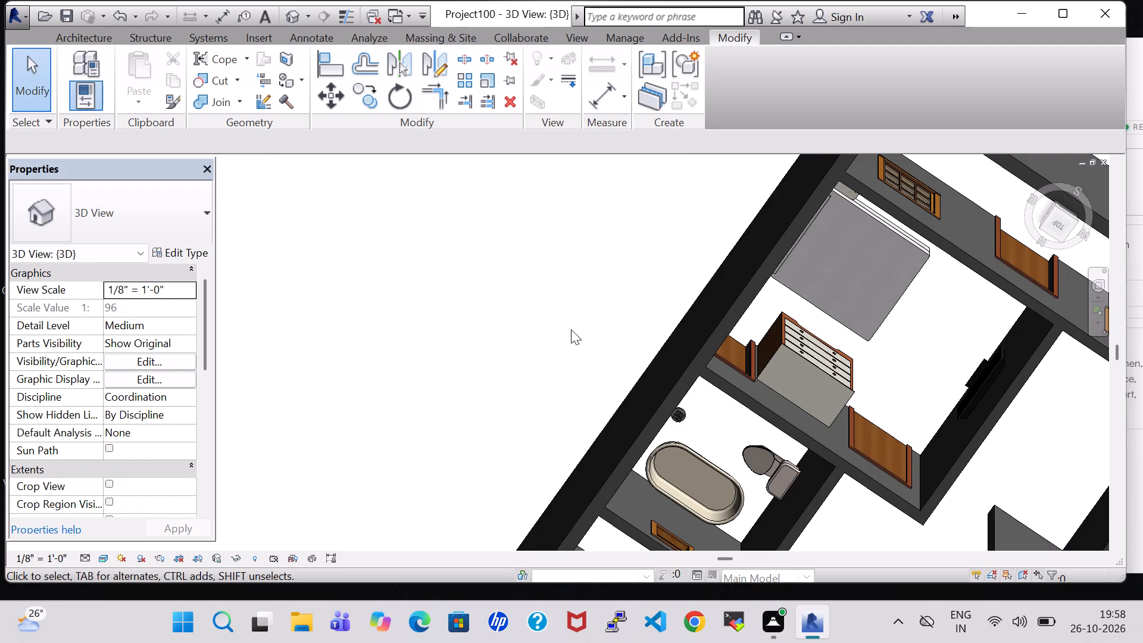
scroll(597, 376, "down", 3)
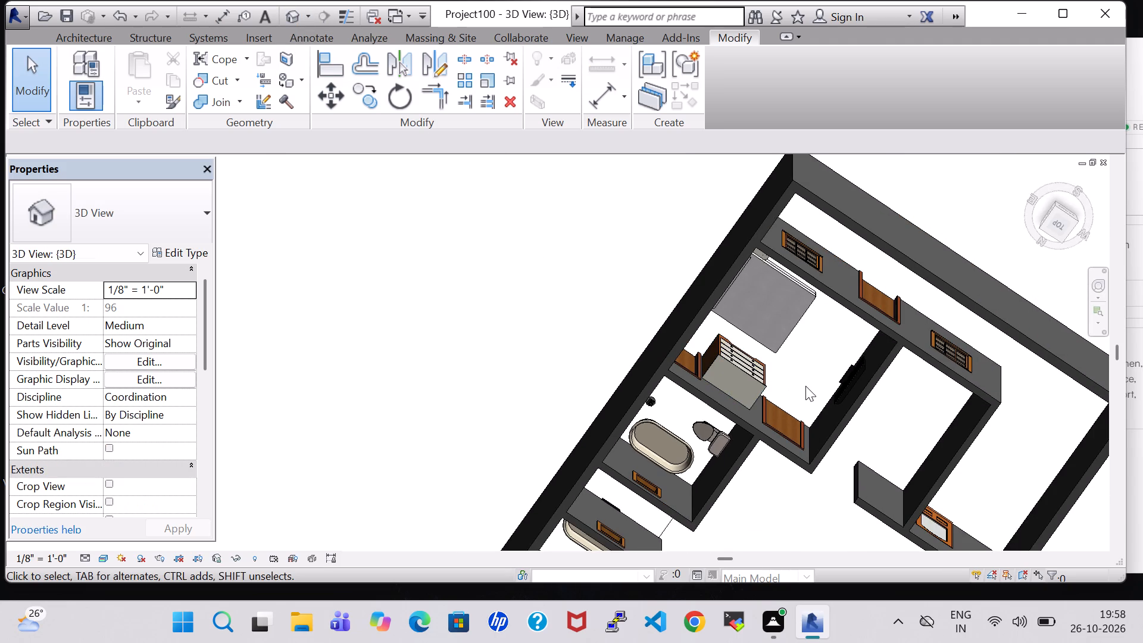
middle_click_drag(805, 386, 847, 389, "shift")
middle_click(856, 391, "shift")
scroll(719, 404, "up", 4)
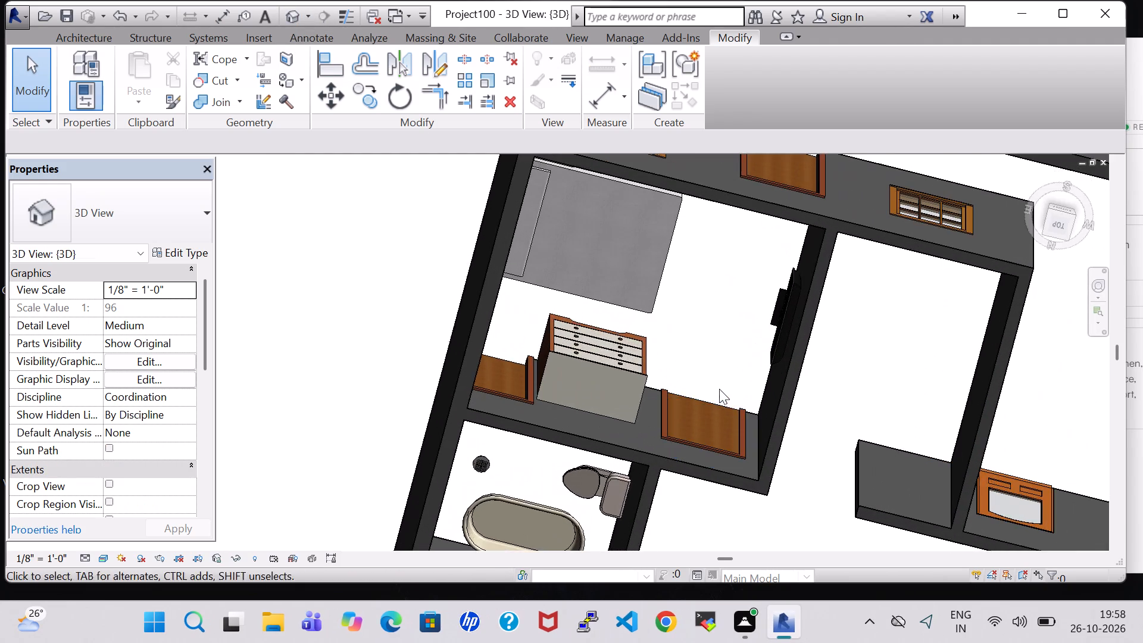
middle_click_drag(719, 386, 772, 365)
middle_click_drag(679, 378, 859, 317)
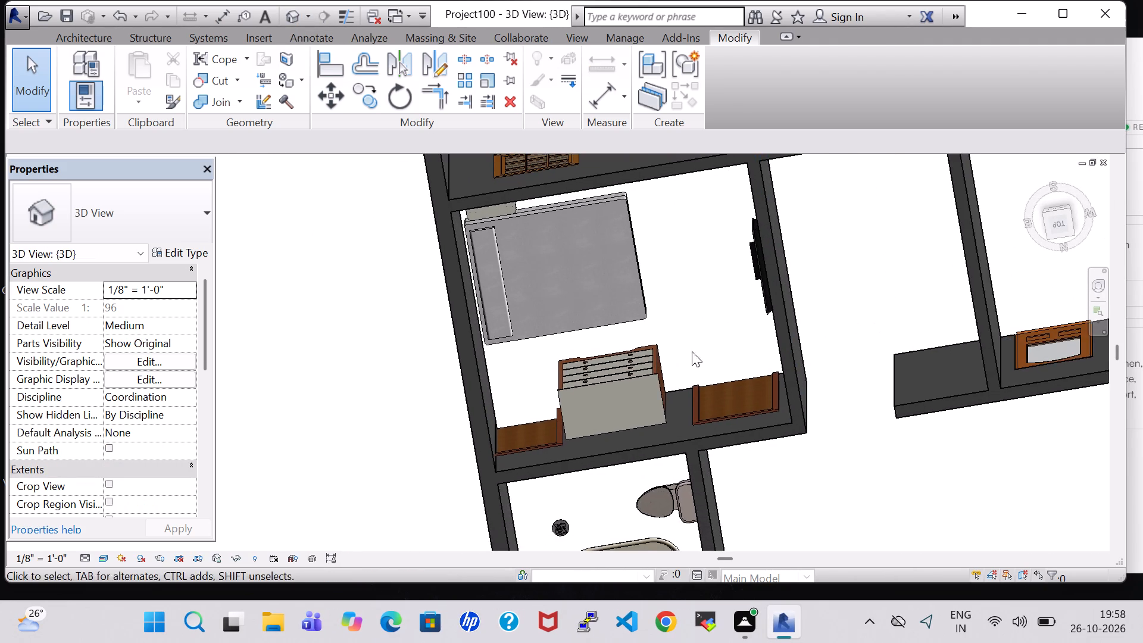
middle_click_drag(679, 355, 805, 235)
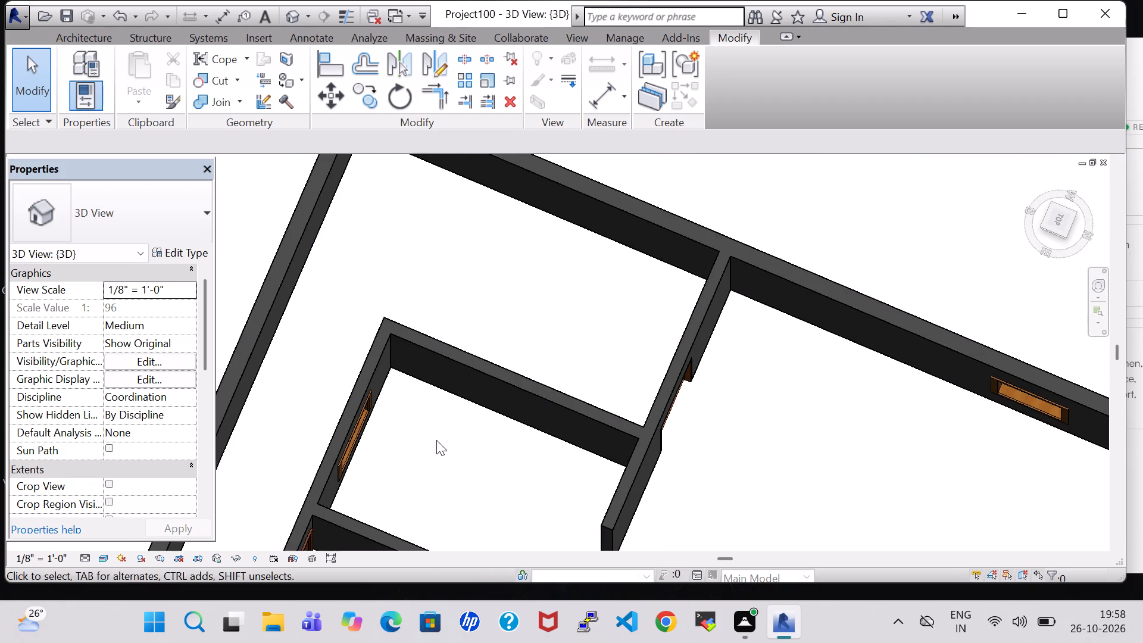
middle_click_drag(436, 442, 564, 262)
middle_click_drag(564, 310, 571, 276)
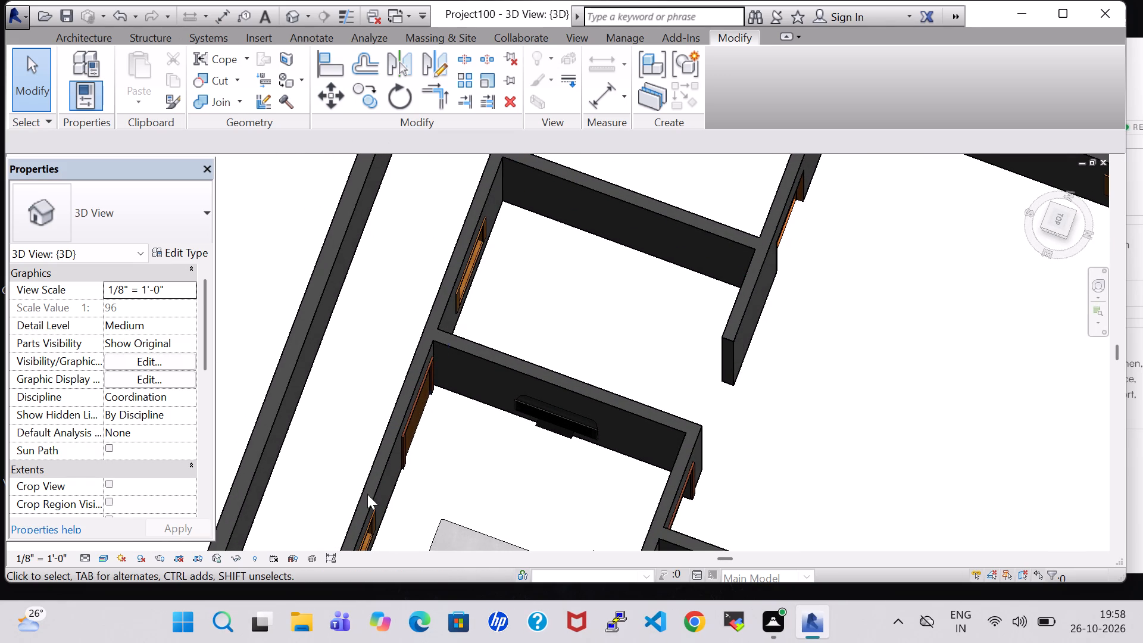
scroll(432, 497, "up", 1)
middle_click_drag(432, 497, 460, 434, "shift")
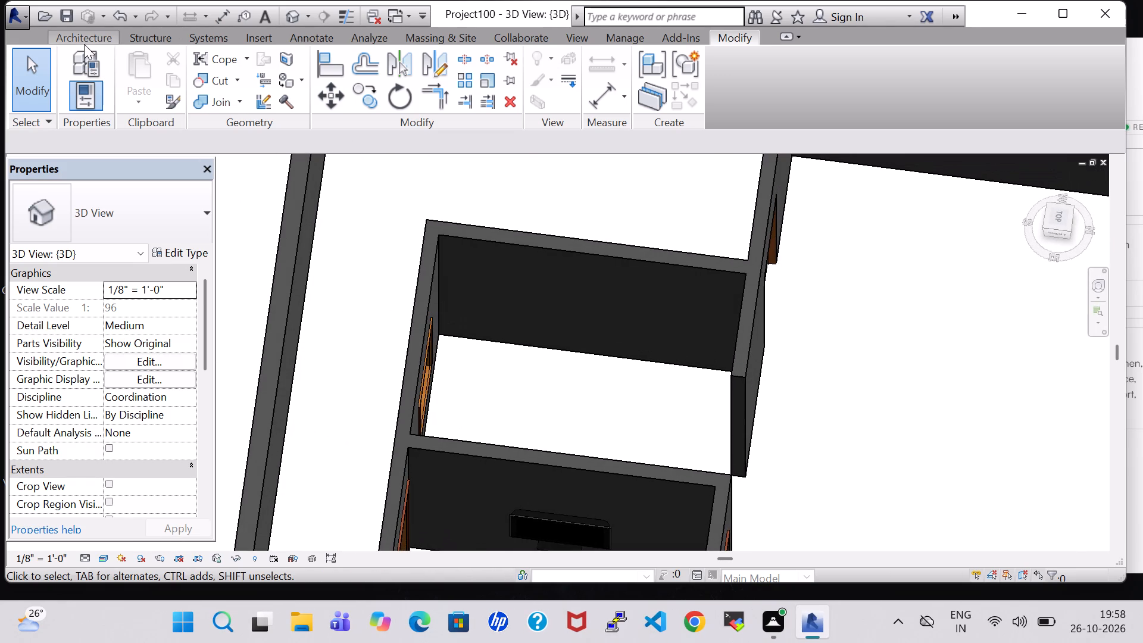
scroll(683, 282, "down", 10)
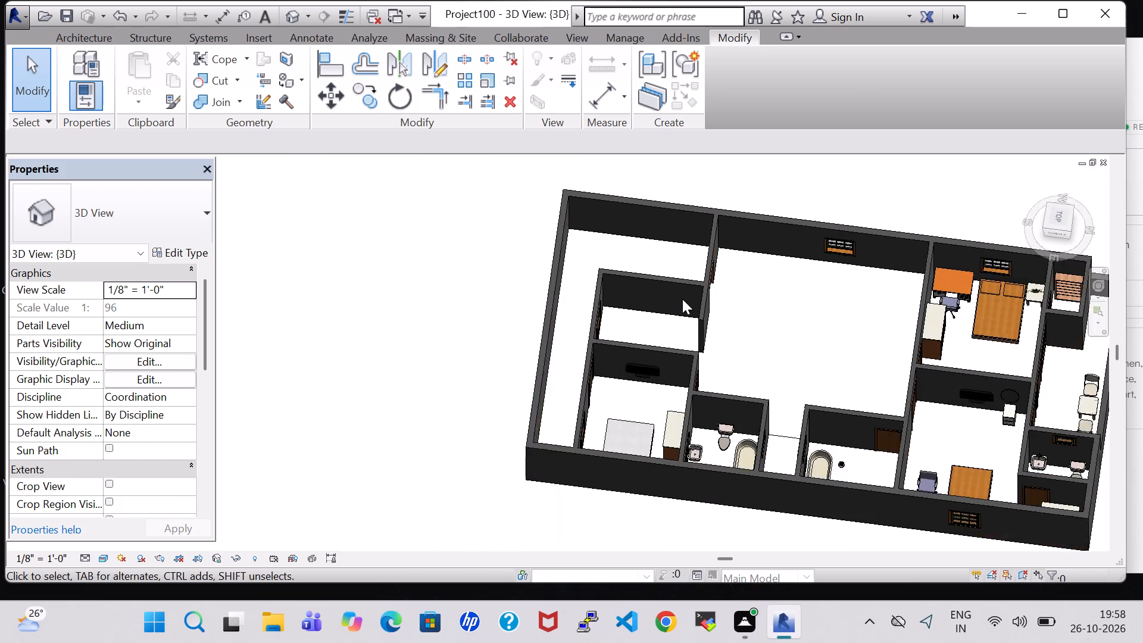
scroll(682, 299, "down", 4)
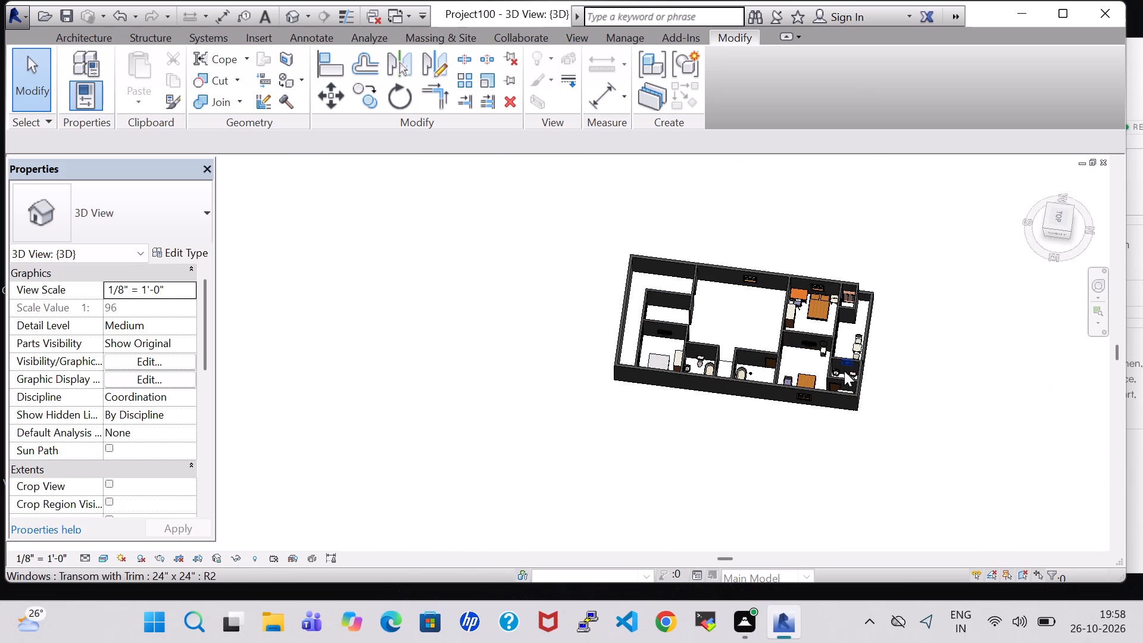
middle_click_drag(913, 374, 772, 394)
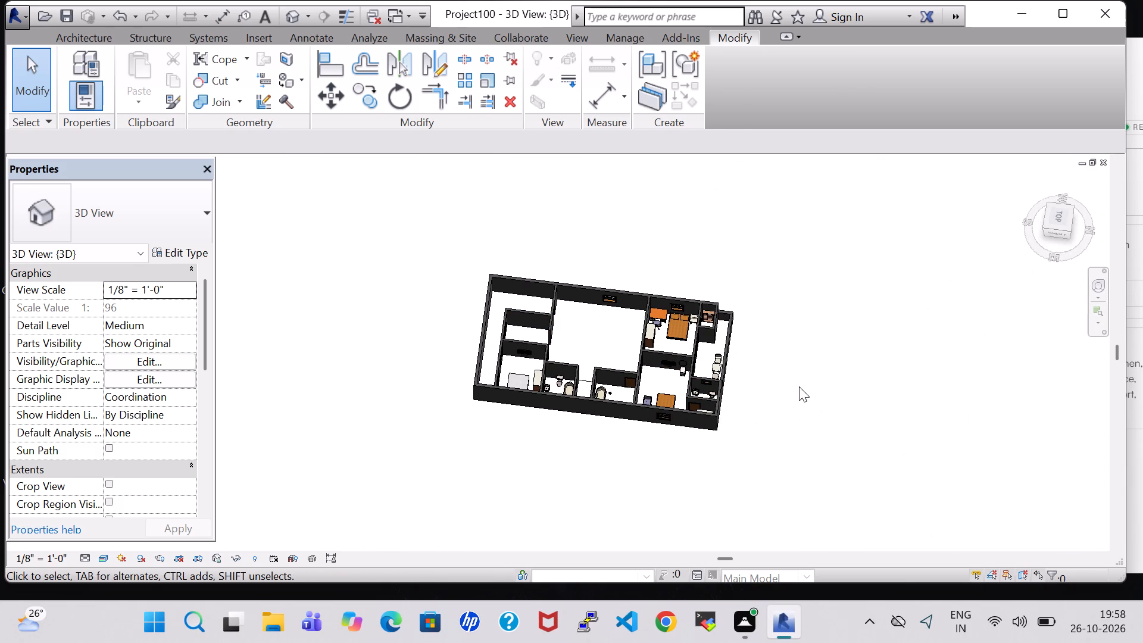
Show the Project Browser again.
left_click(794, 39)
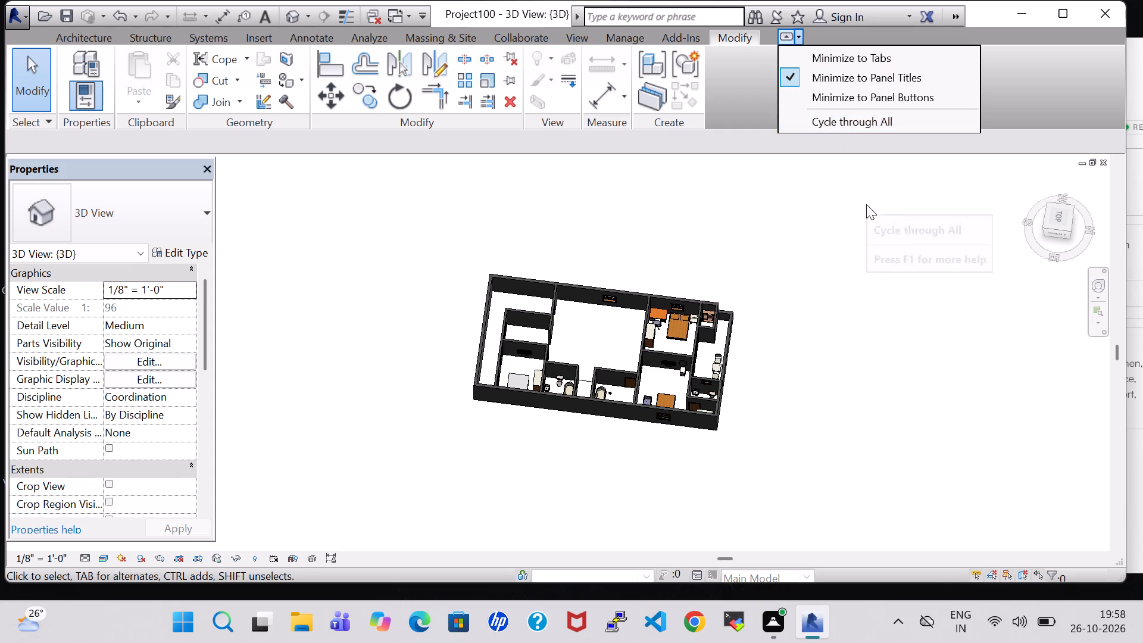
double_click(866, 204)
left_click(583, 39)
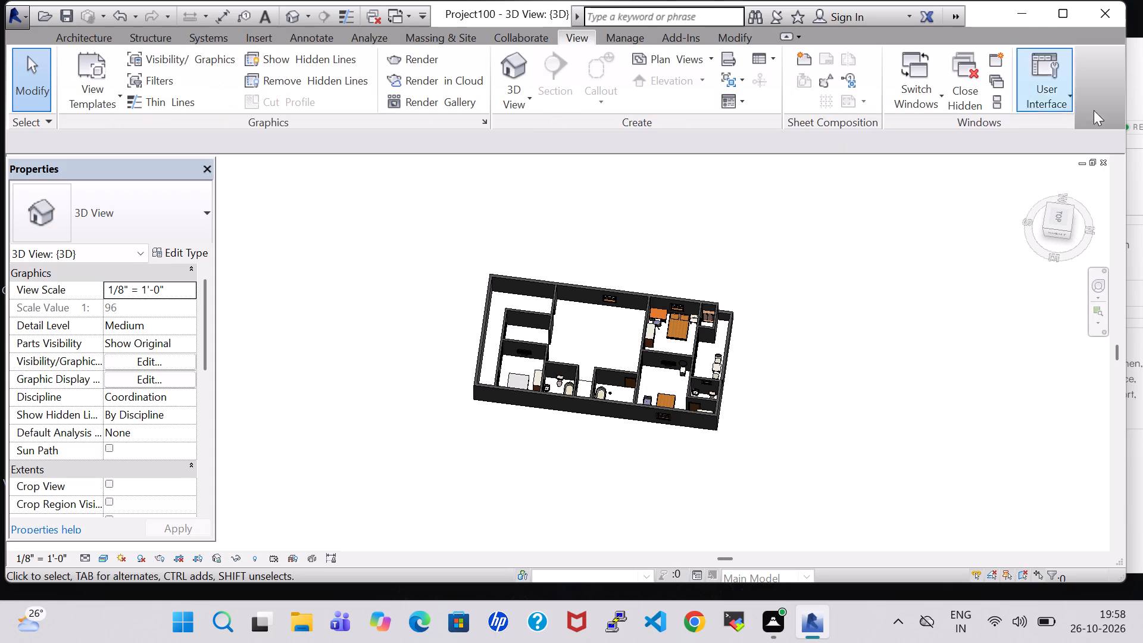
left_click(1051, 78)
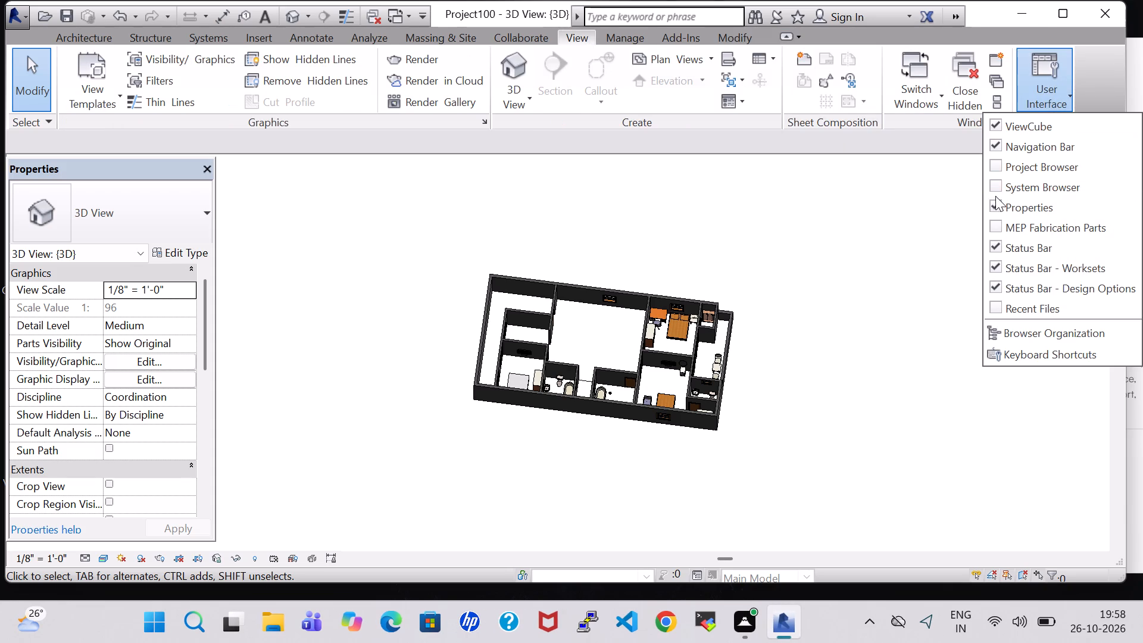
left_click(994, 171)
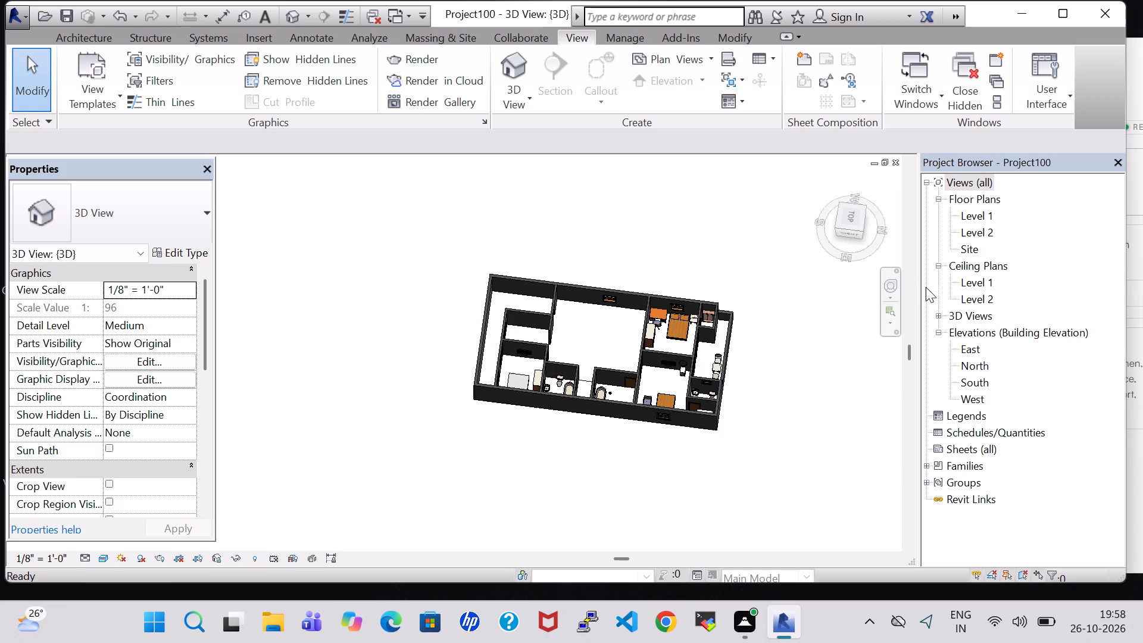
View the Level 1 ceiling plan of the house.
double_click(987, 287)
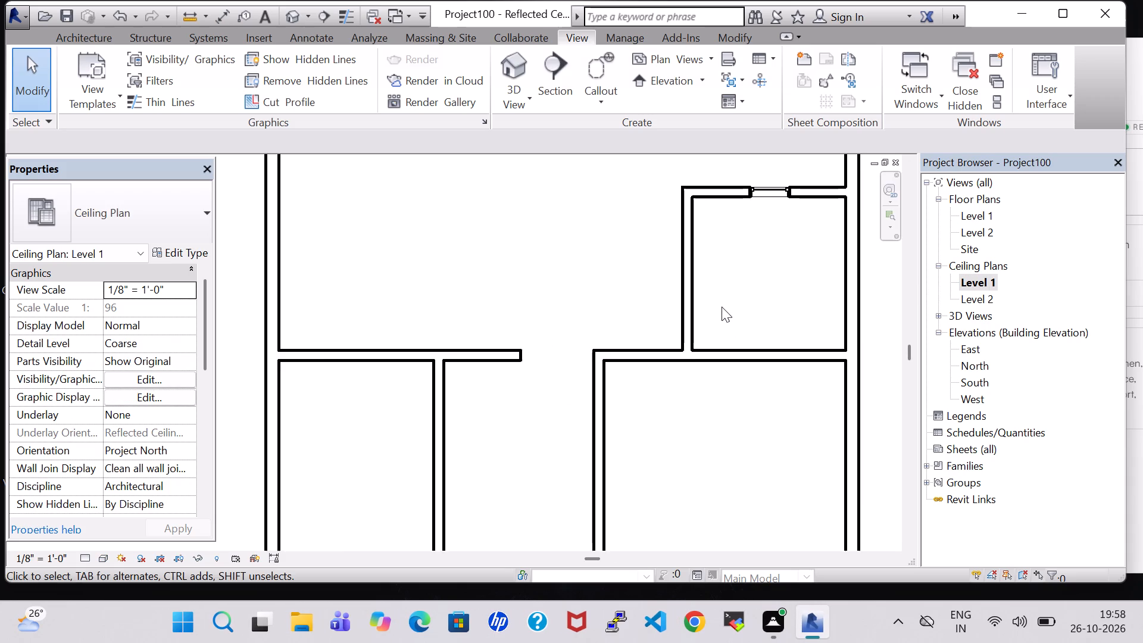
scroll(722, 308, "down", 5)
middle_click_drag(723, 307, 686, 445)
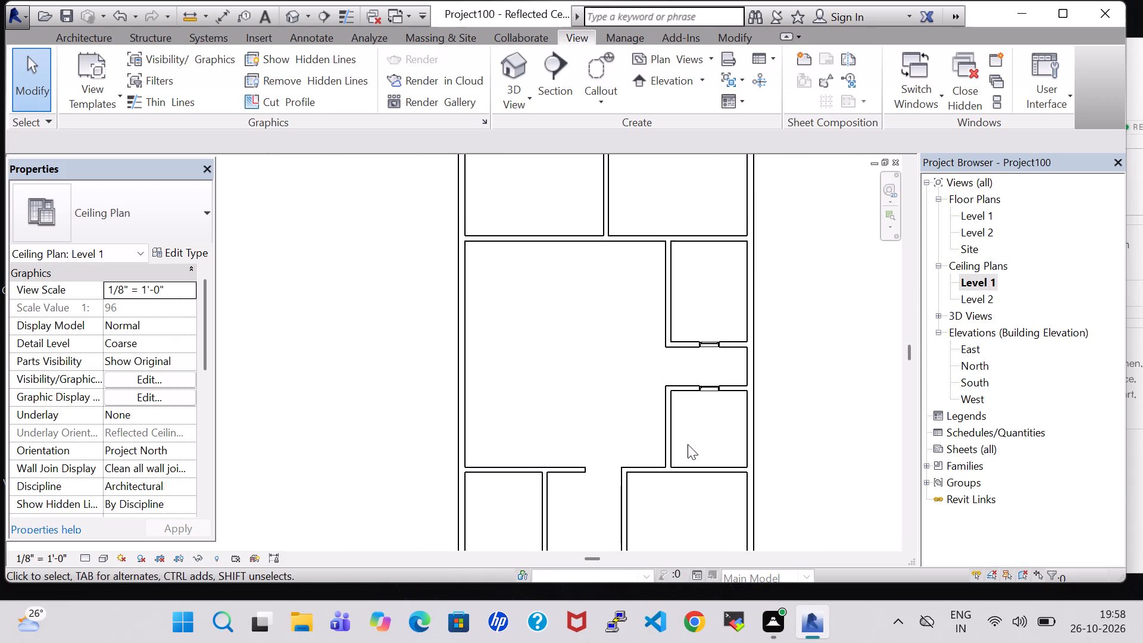
scroll(689, 442, "down", 6)
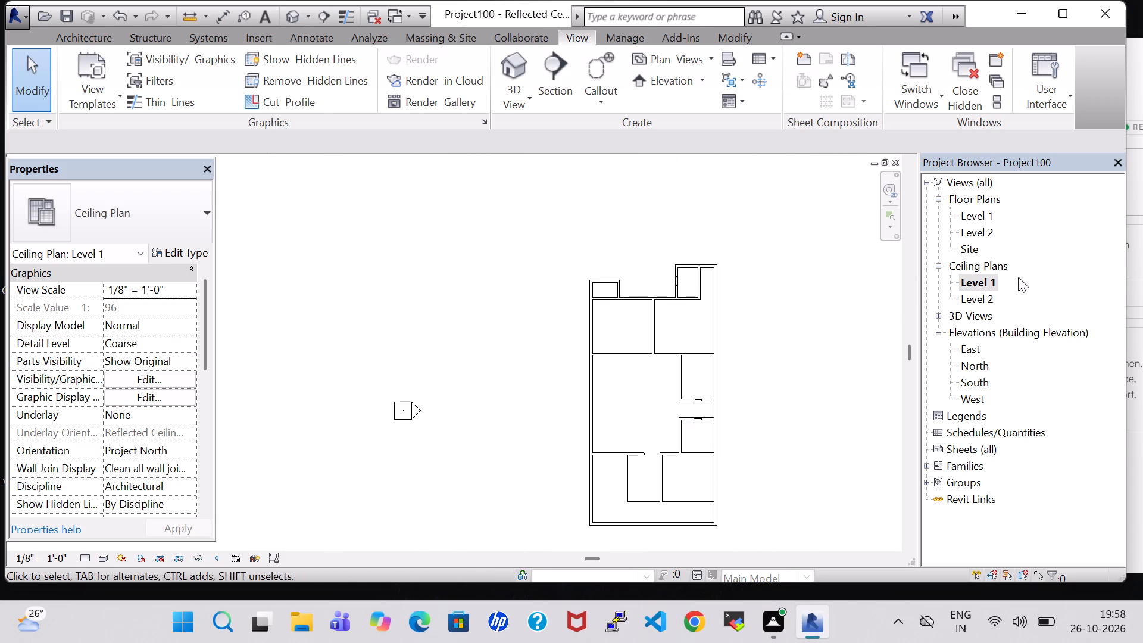
Return to the Level 1 floor plan with the furnished and labelled rooms in view.
double_click(978, 213)
scroll(715, 316, "down", 4)
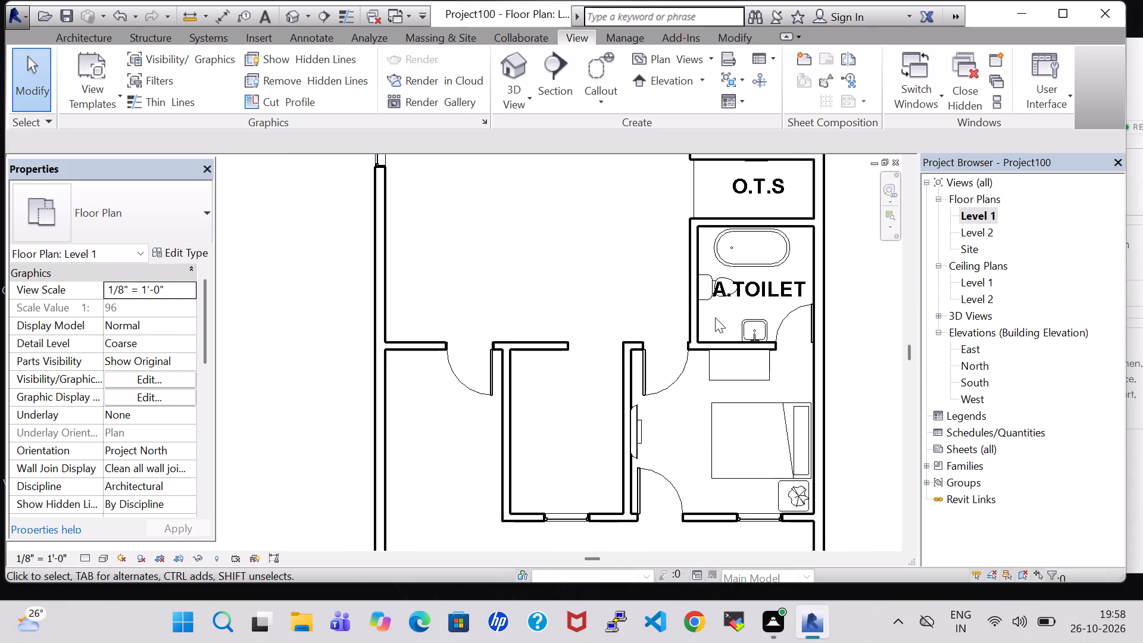
scroll(715, 317, "down", 5)
middle_click_drag(790, 288, 758, 343)
middle_click_drag(756, 347, 747, 367)
scroll(747, 367, "up", 2)
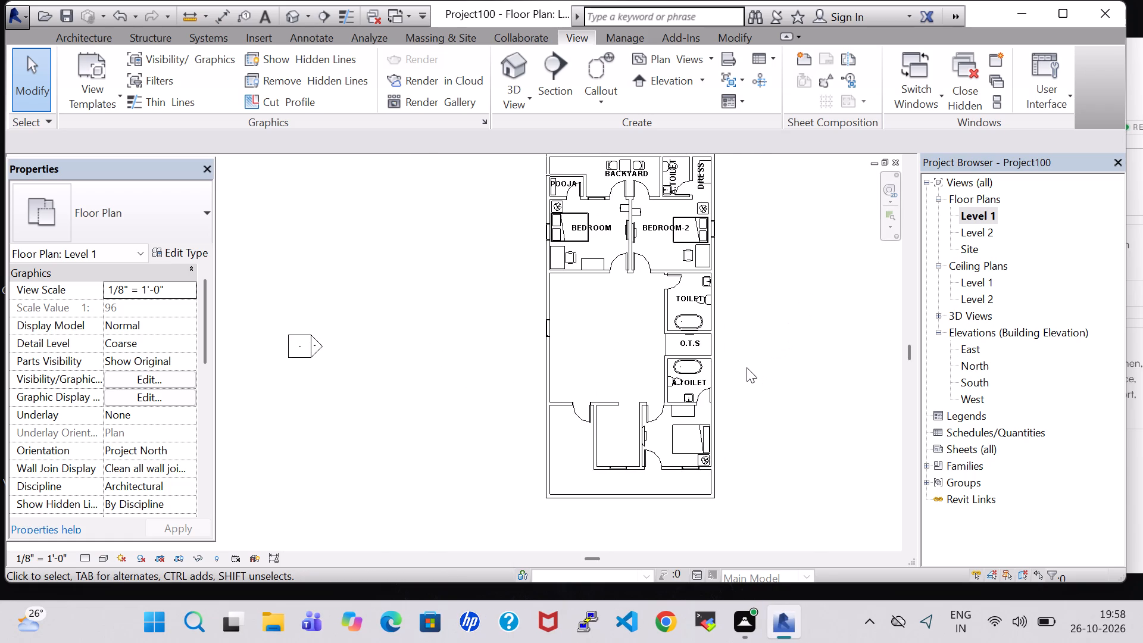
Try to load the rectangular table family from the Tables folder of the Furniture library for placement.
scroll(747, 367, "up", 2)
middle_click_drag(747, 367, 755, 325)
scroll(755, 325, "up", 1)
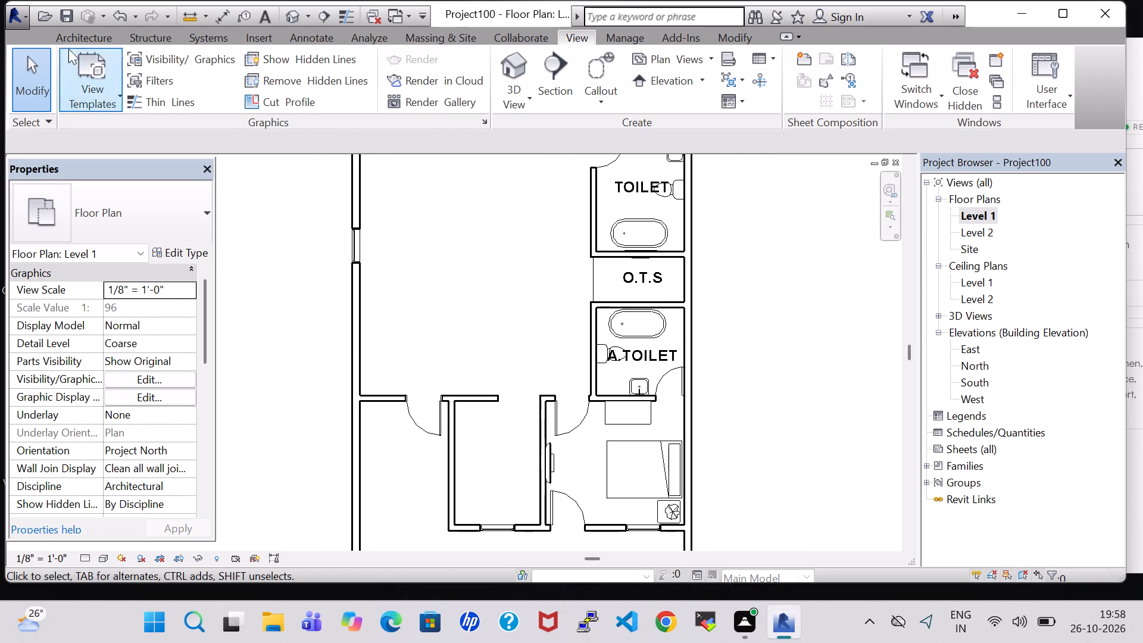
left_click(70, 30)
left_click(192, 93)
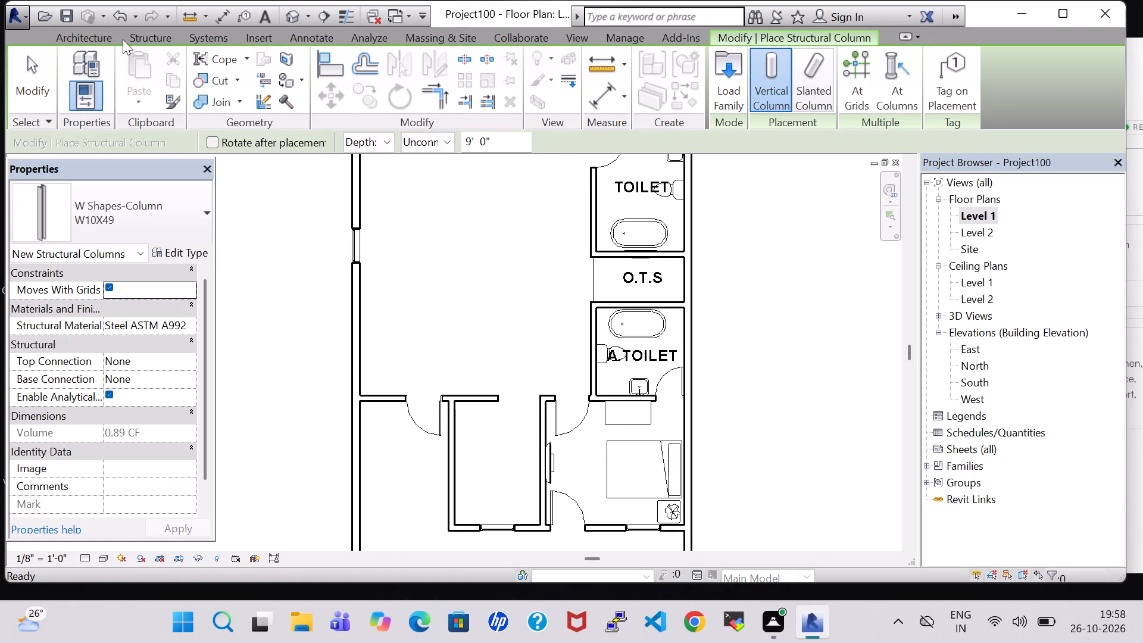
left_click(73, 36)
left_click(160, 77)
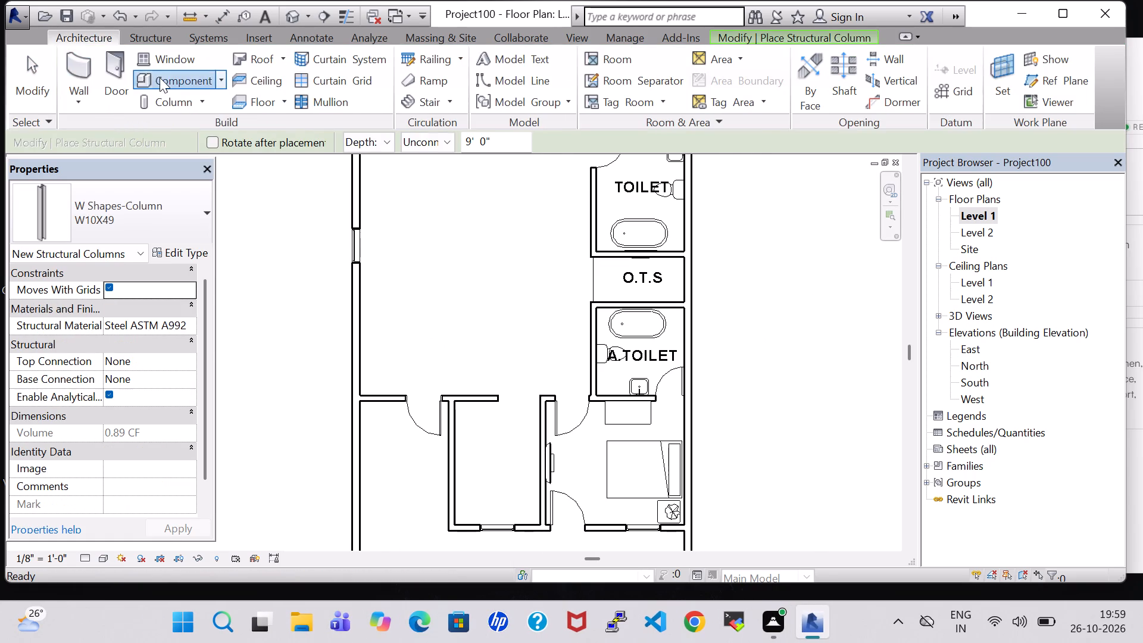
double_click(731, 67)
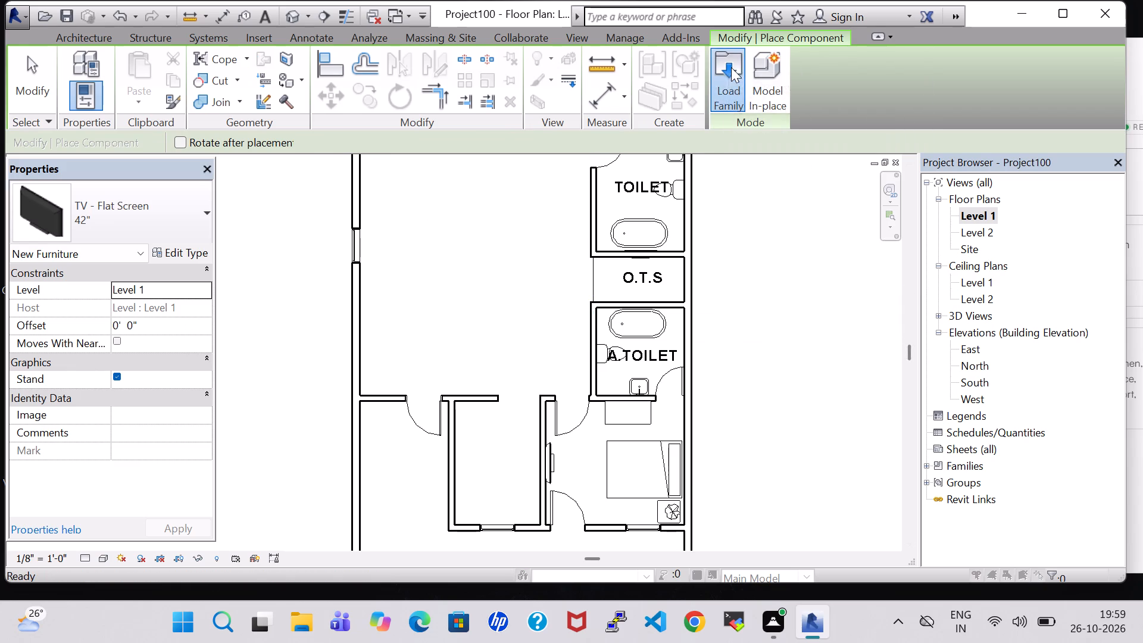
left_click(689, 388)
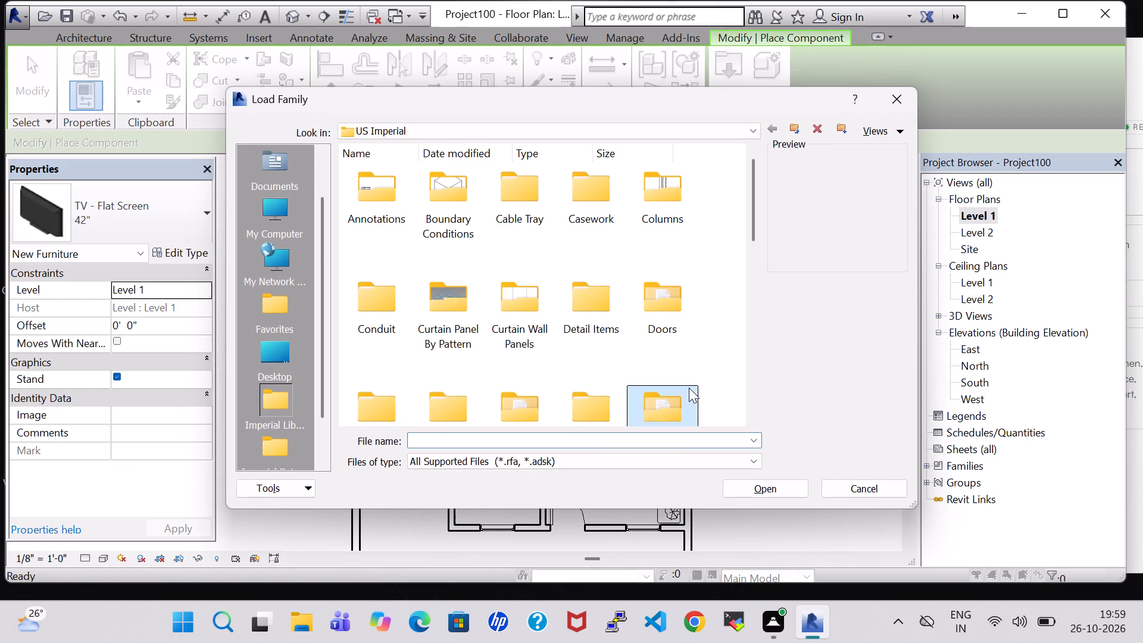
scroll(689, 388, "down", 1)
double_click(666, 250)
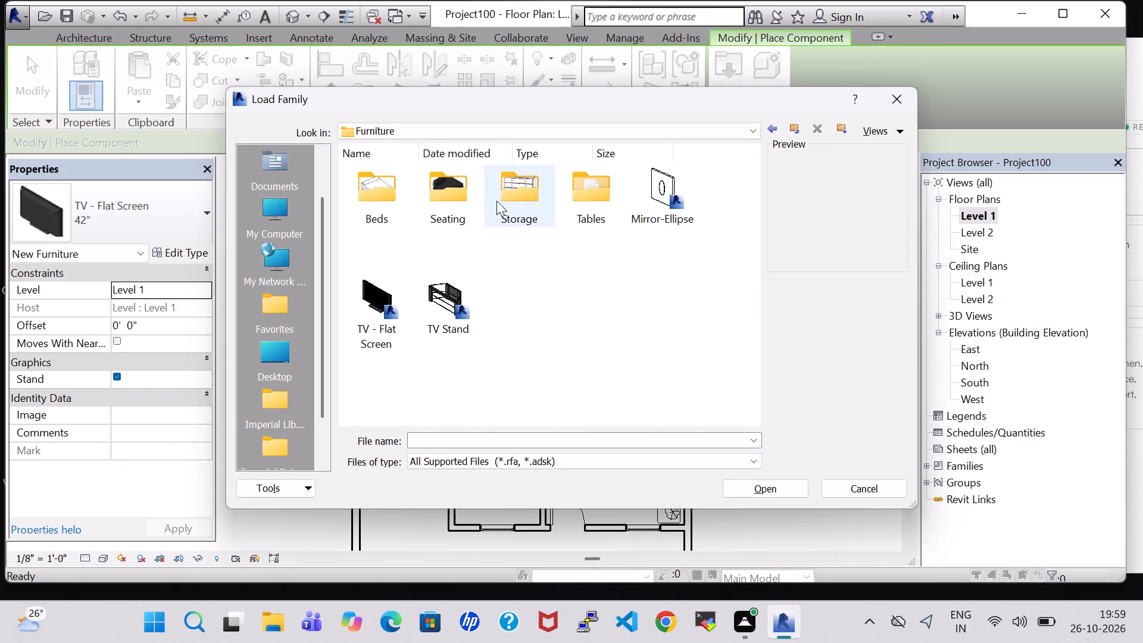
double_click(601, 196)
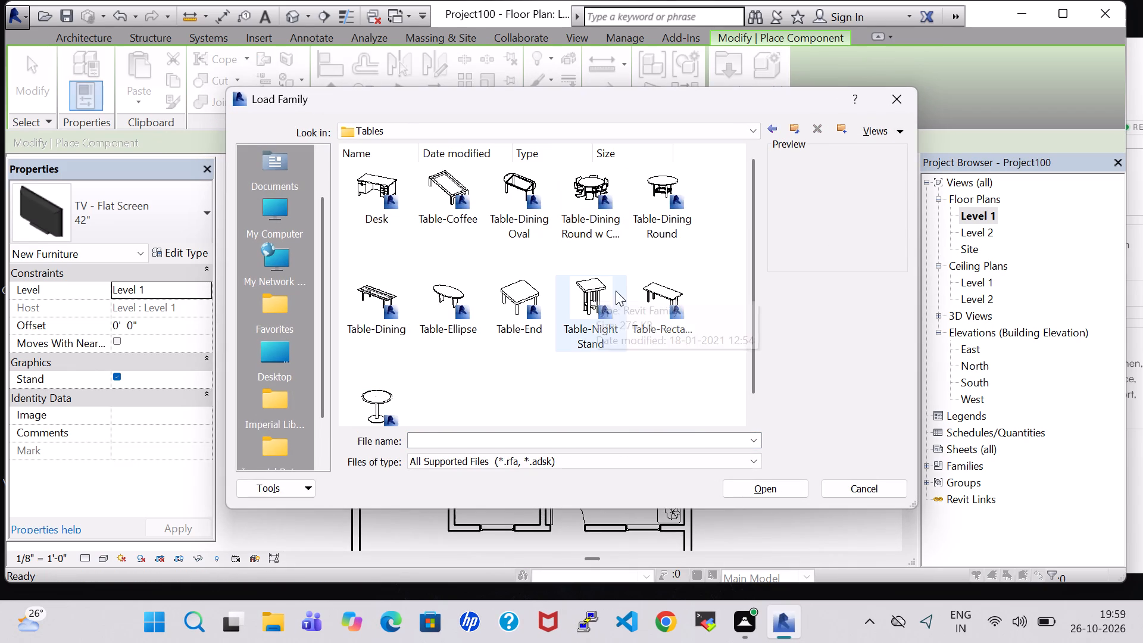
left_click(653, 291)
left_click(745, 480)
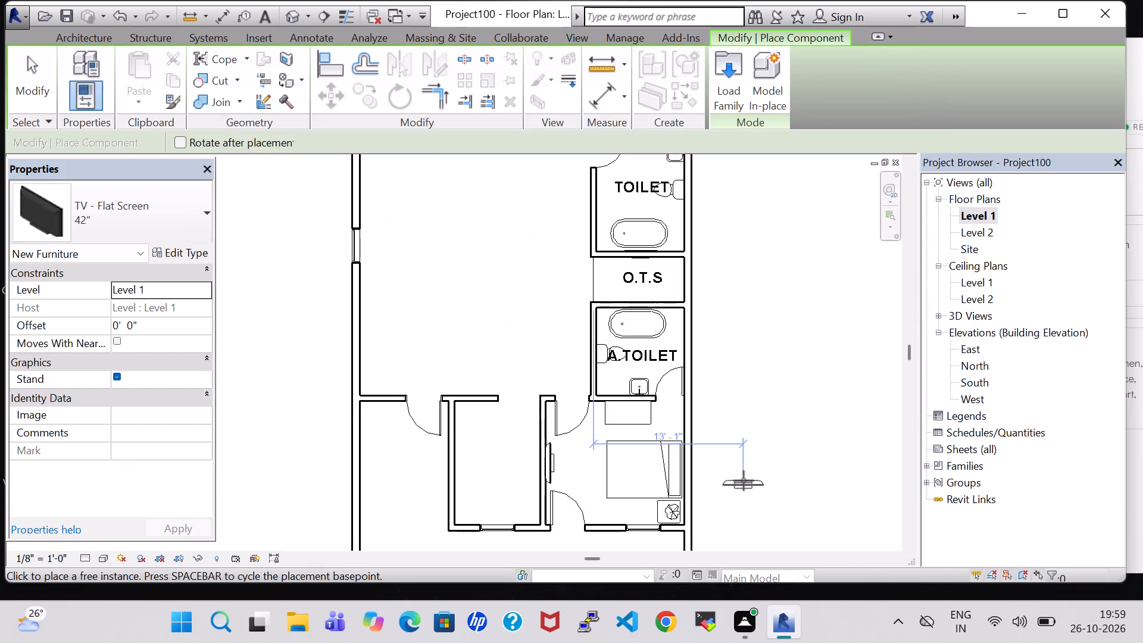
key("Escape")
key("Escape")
Place a tagged room in the furnished bedroom below A.TOILET and name it MASTER BEDROOM.
scroll(739, 479, "up", 4)
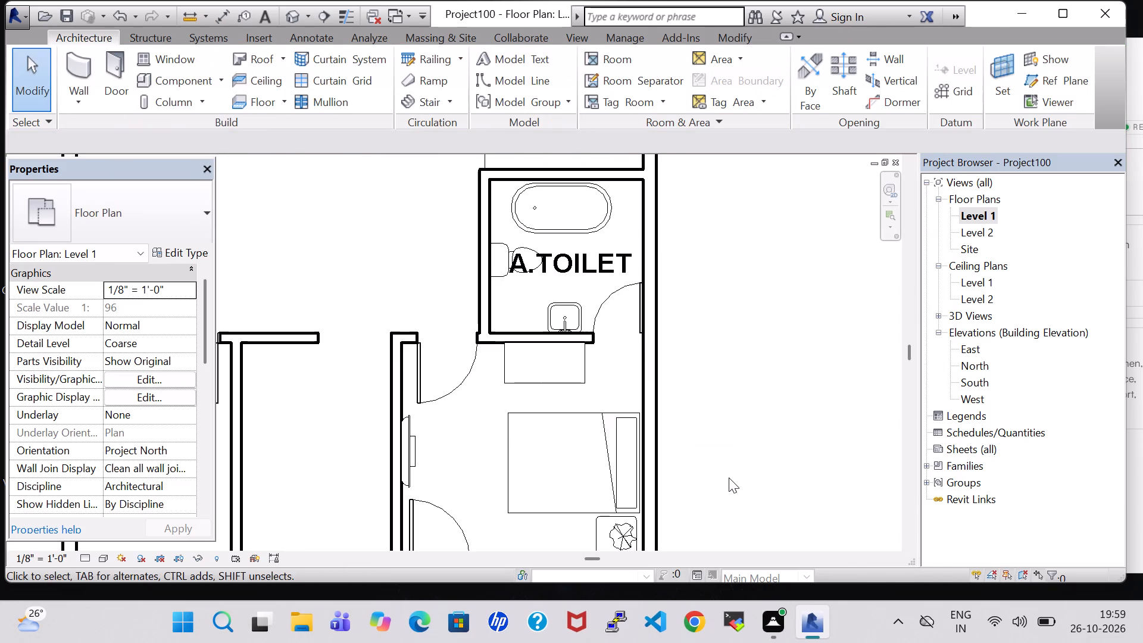
scroll(726, 477, "down", 2)
middle_click_drag(726, 477, 740, 425)
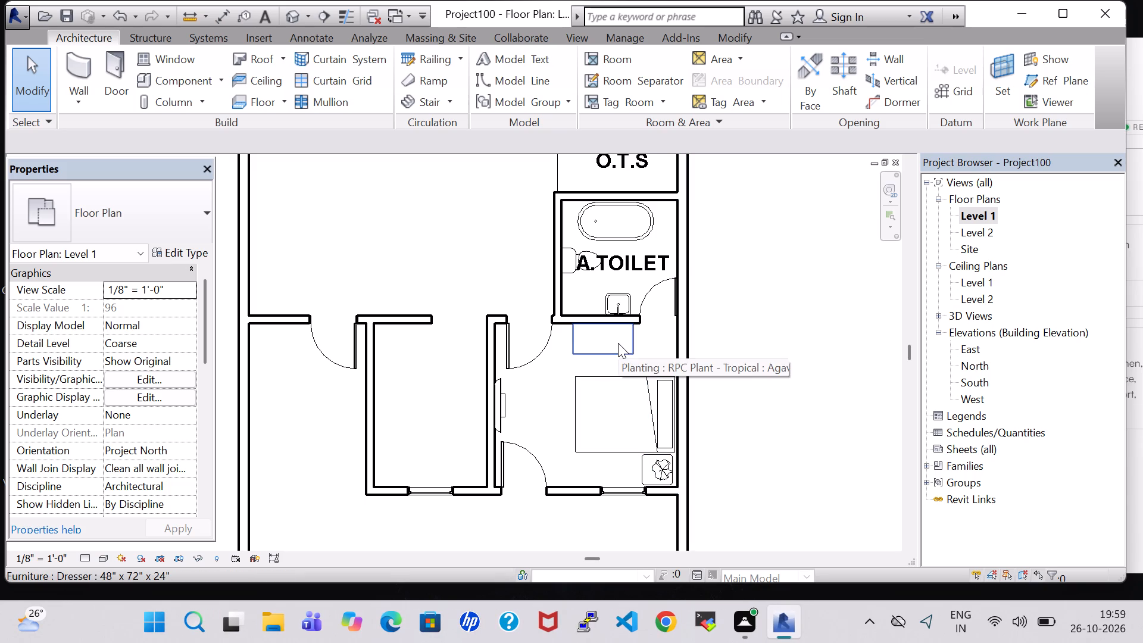
scroll(535, 402, "down", 4)
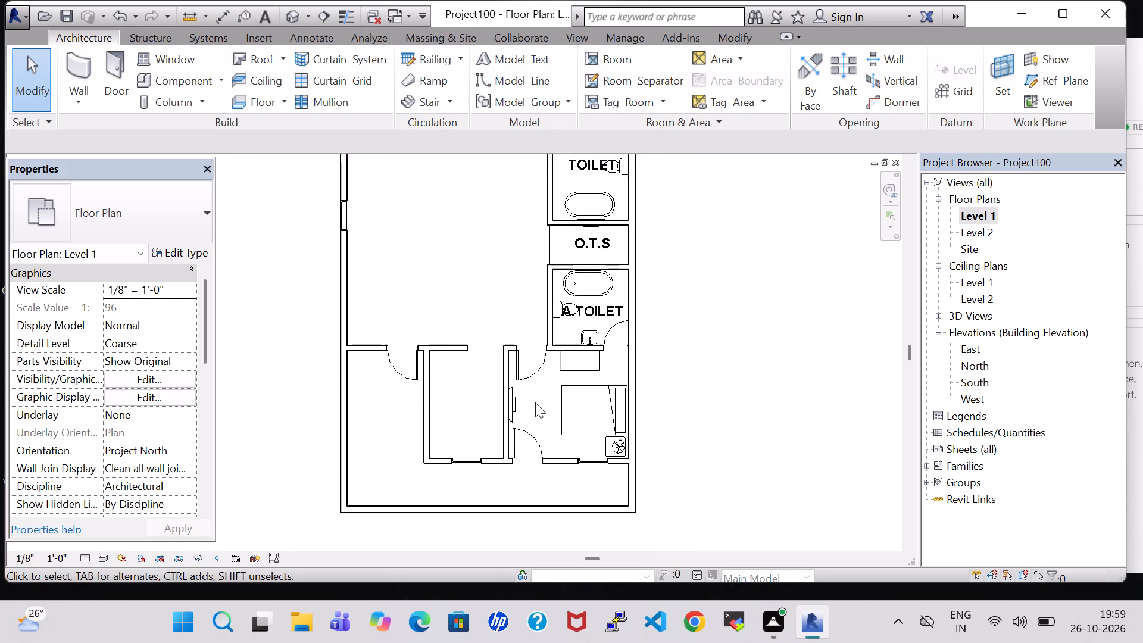
middle_click_drag(492, 314, 502, 316)
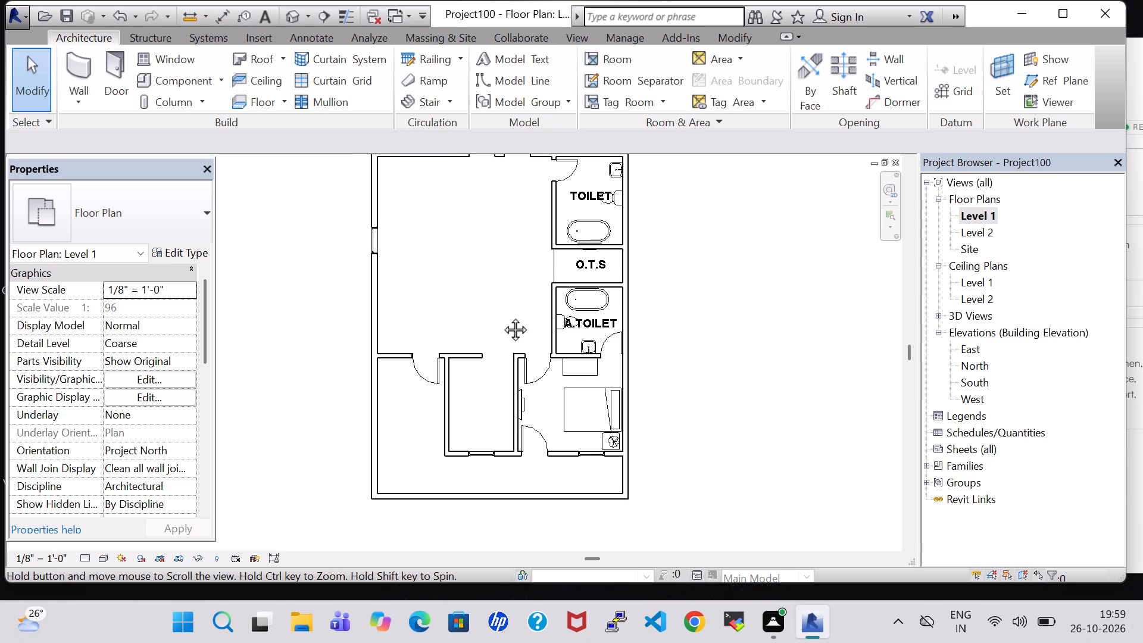
middle_click_drag(502, 316, 547, 361)
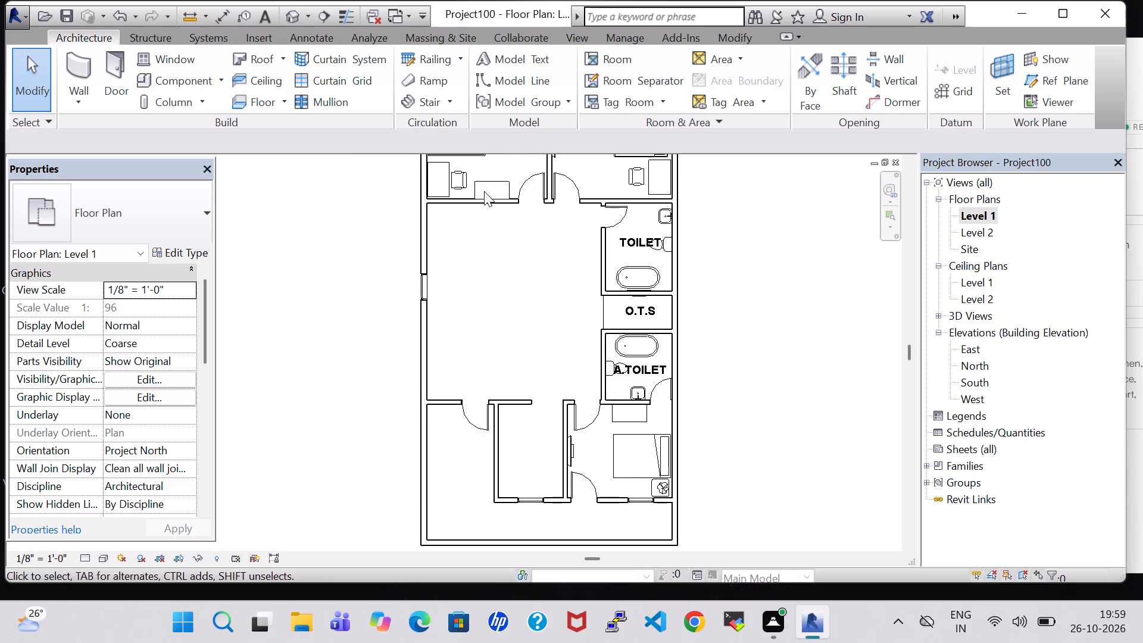
left_click(610, 59)
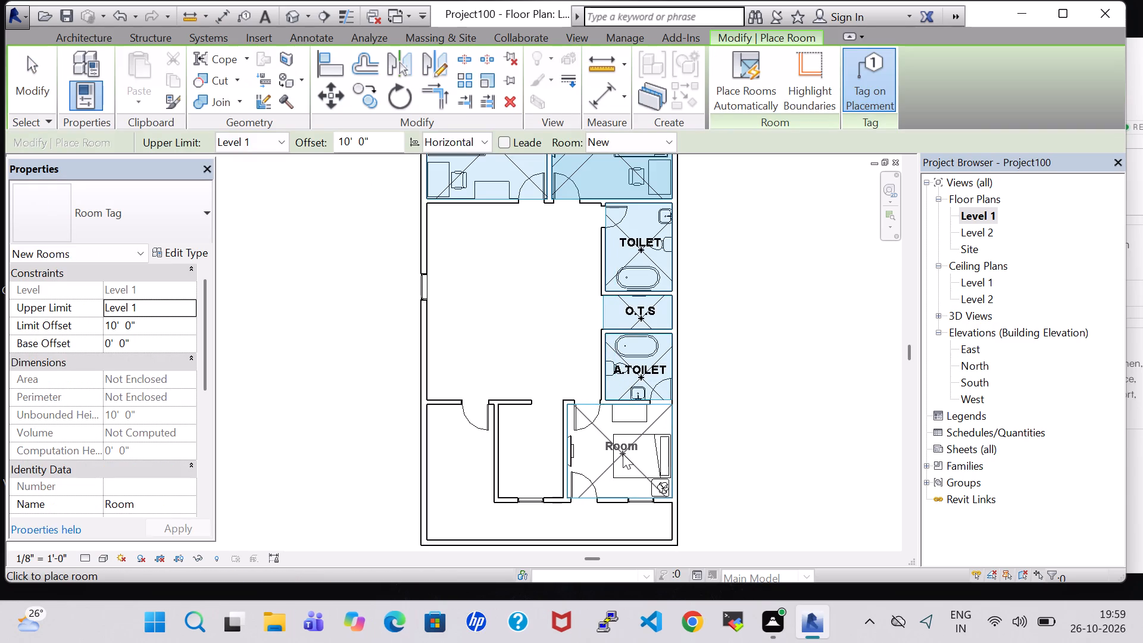
left_click(623, 454)
key("Escape")
key("Escape")
double_click(628, 445)
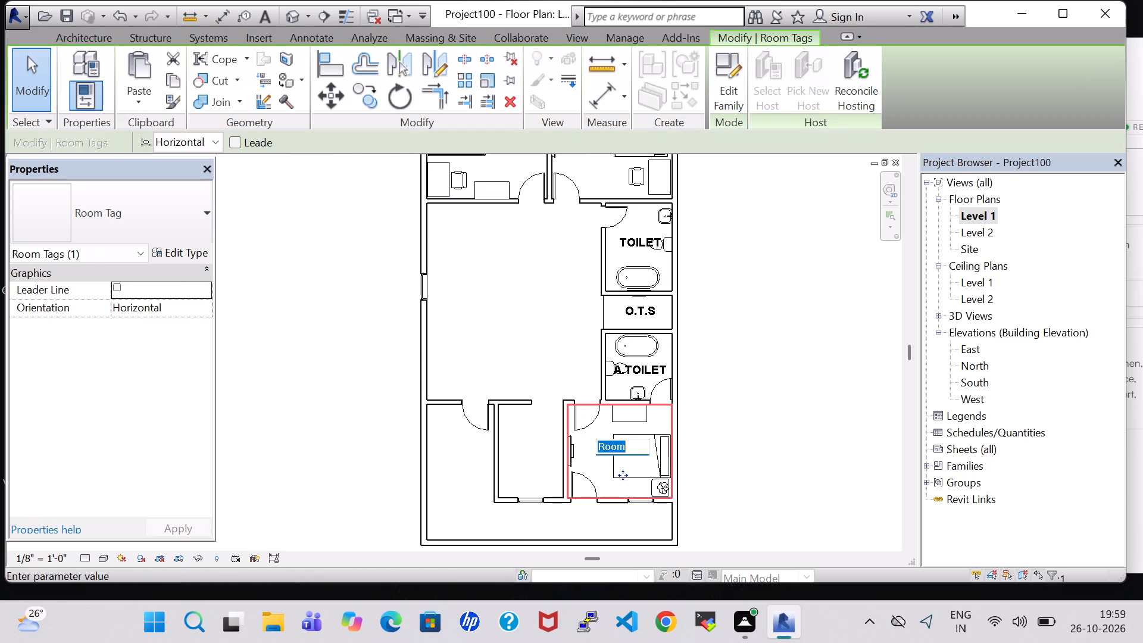
key("BackSpace")
type("MAS")
type("TER BEDROOM")
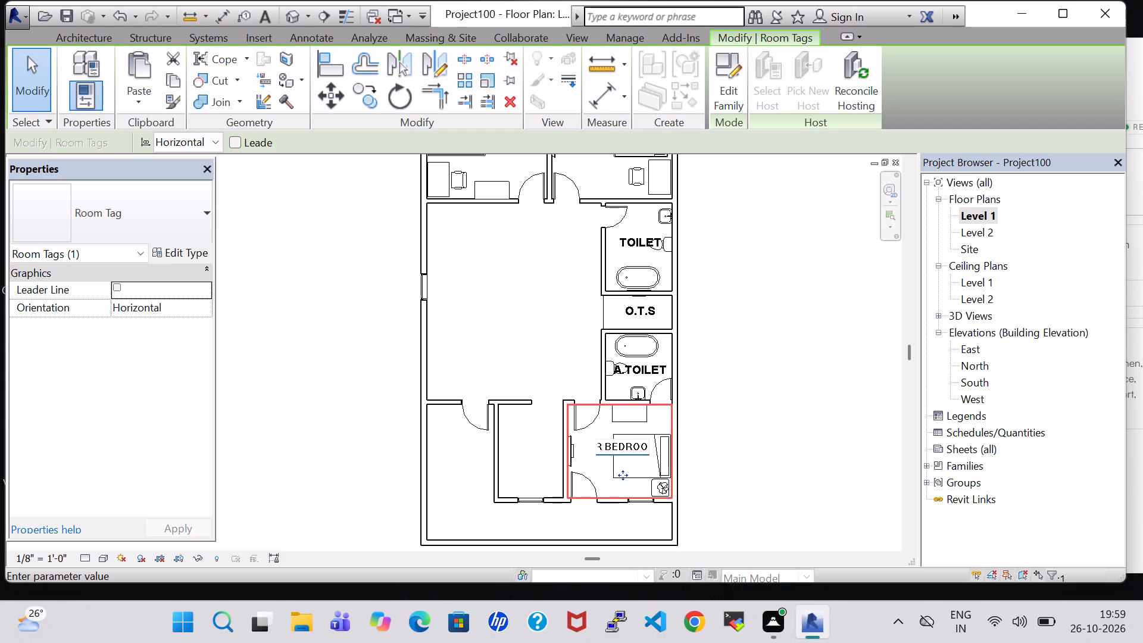
key("Return")
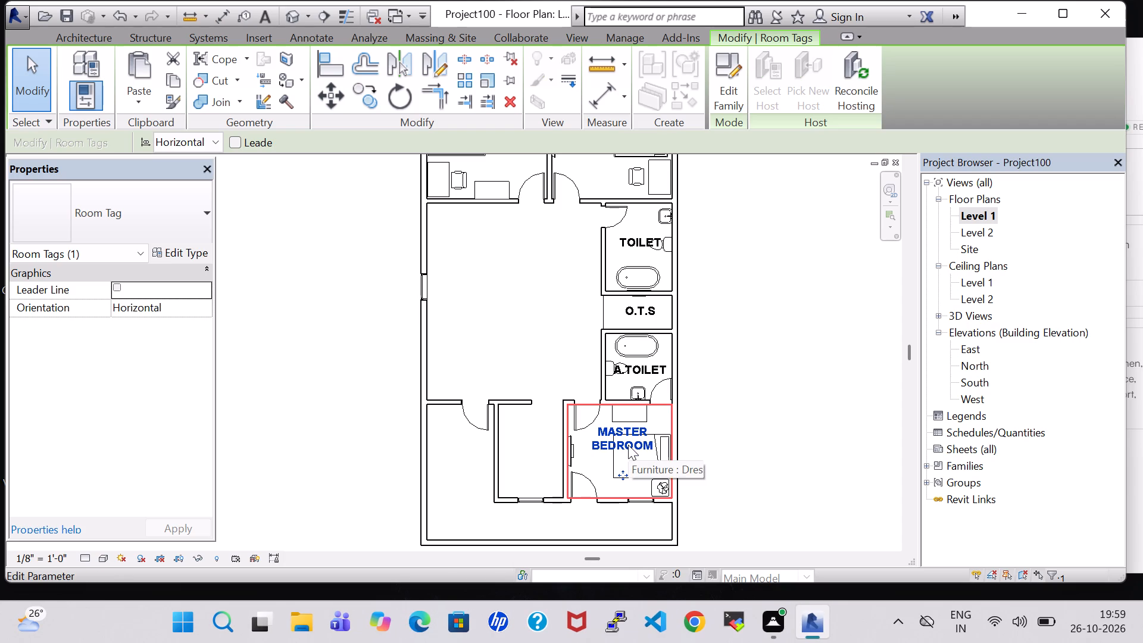
Rename the MASTER BEDROOM room as MASTER BEDROOM-1.
double_click(628, 445)
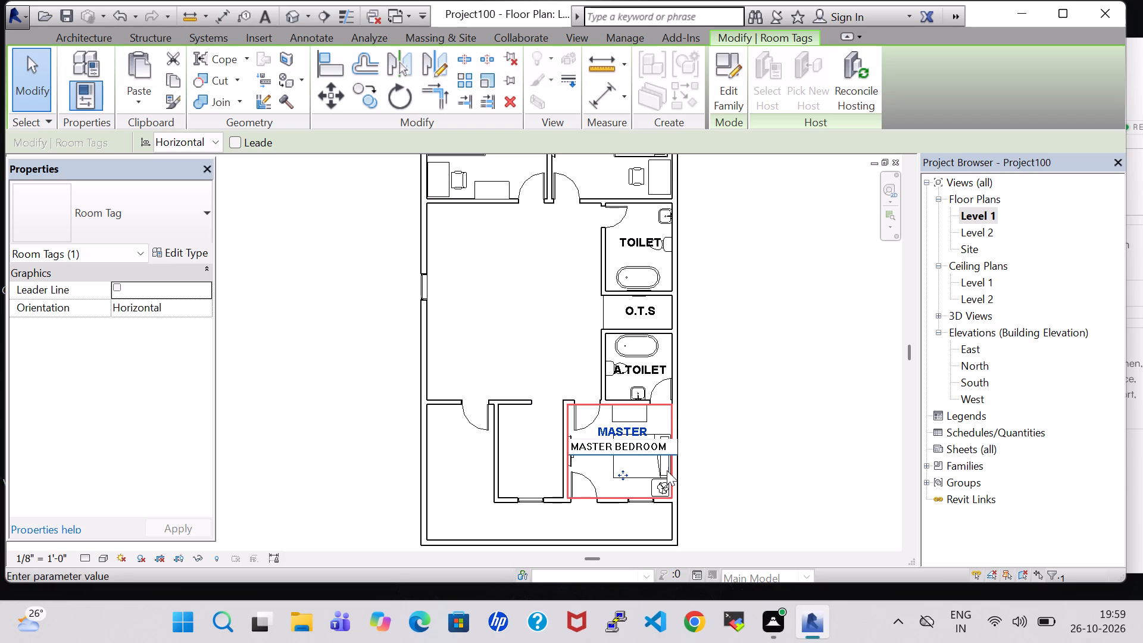
left_click(671, 445)
type("-1")
key("Return")
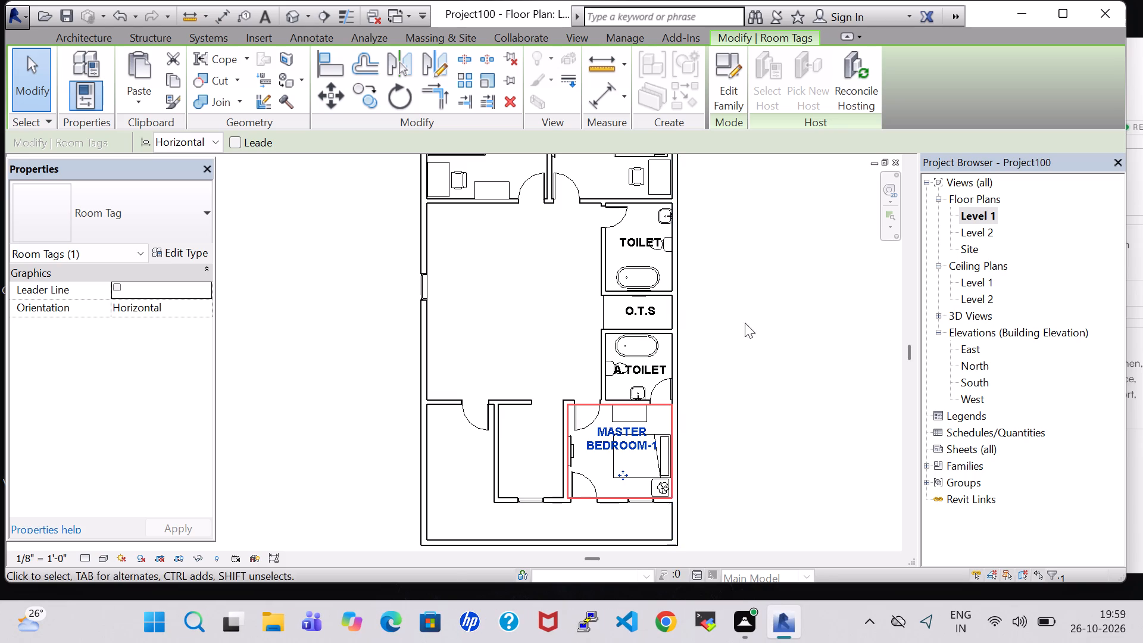
Rename the BEDROOM room below POOJA as BEDROOM-3.
middle_click_drag(817, 291, 825, 484)
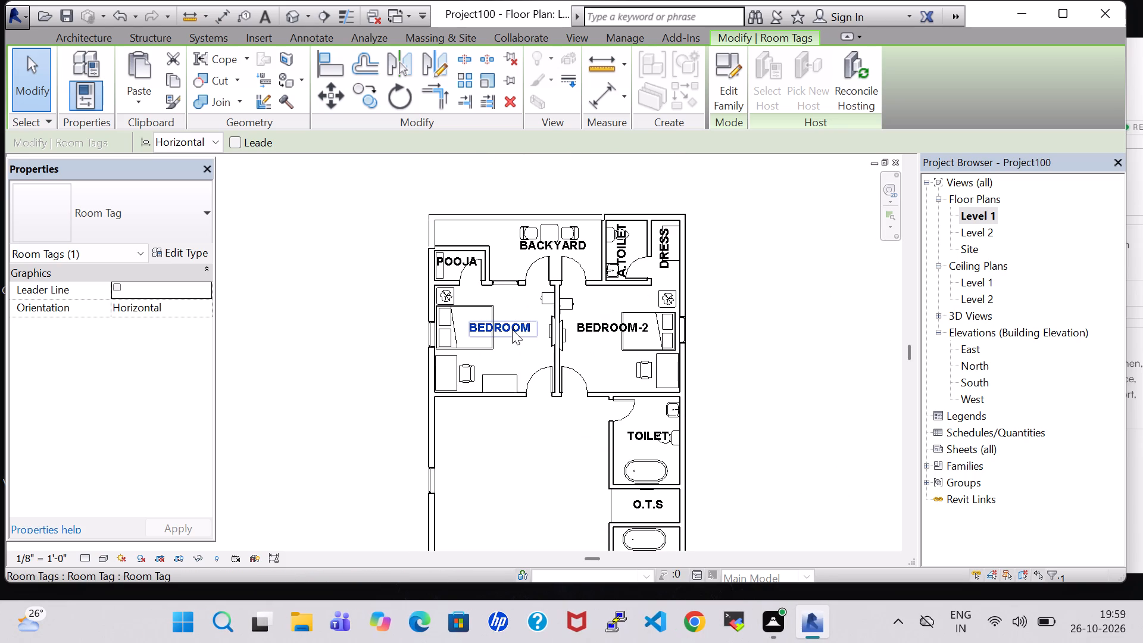
double_click(512, 329)
left_click(523, 329)
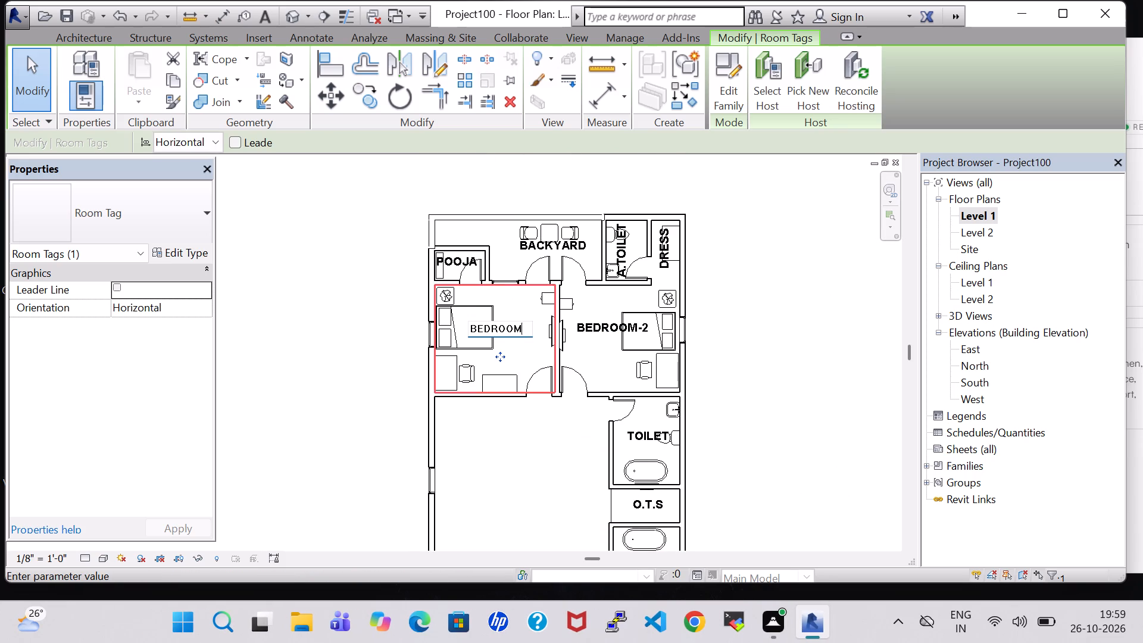
type("-3")
key("Return")
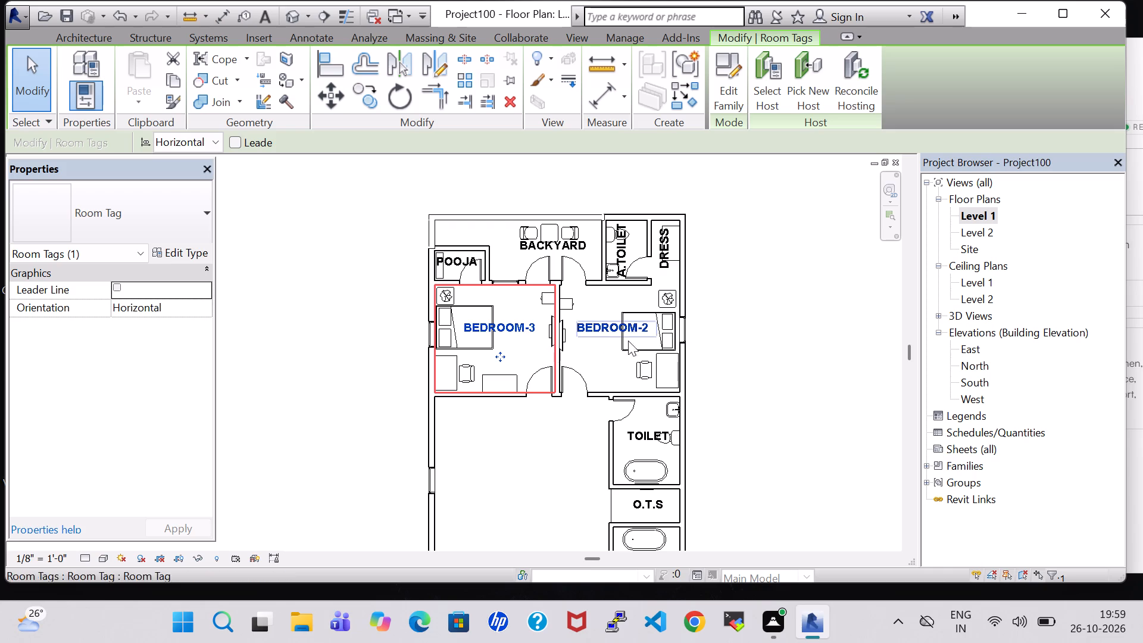
left_click(776, 356)
Examine the labelled bedrooms, the toilets and the still unlabelled rooms on the Level 1 plan.
scroll(776, 356, "down", 3)
middle_click_drag(776, 356, 770, 322)
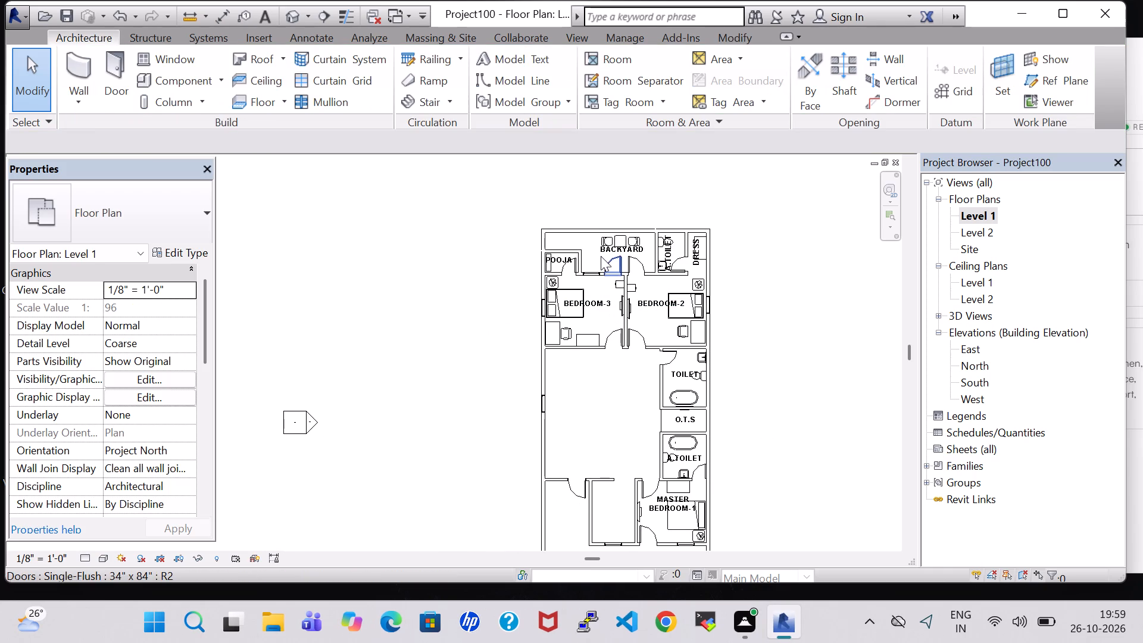
middle_click(771, 422)
scroll(771, 422, "up", 4)
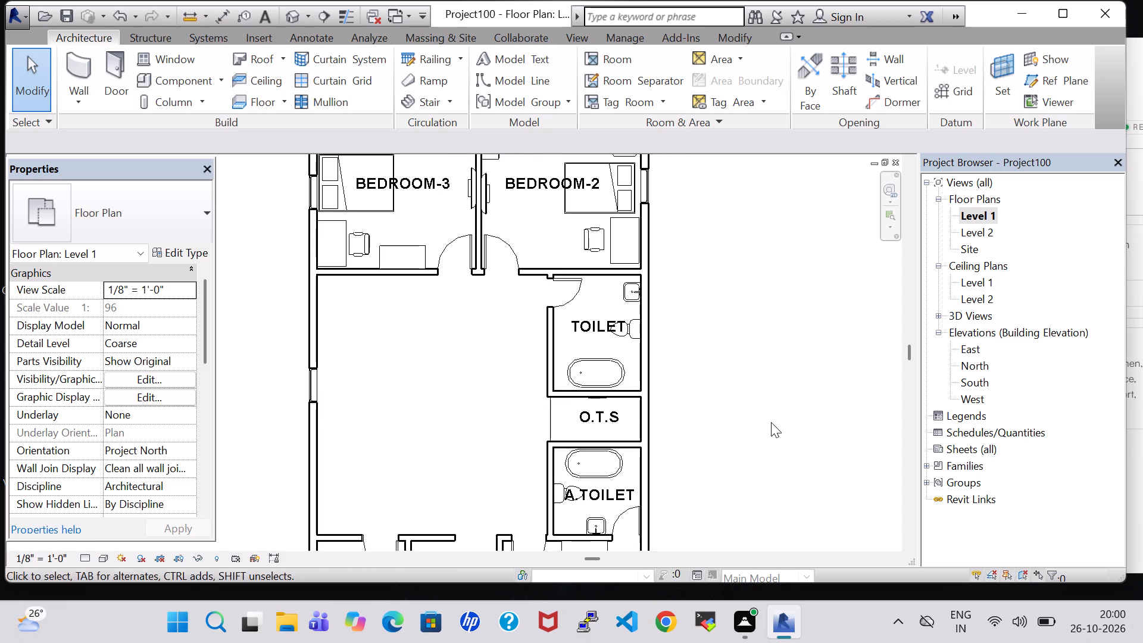
scroll(771, 422, "up", 2)
middle_click_drag(771, 422, 761, 239)
middle_click(761, 239)
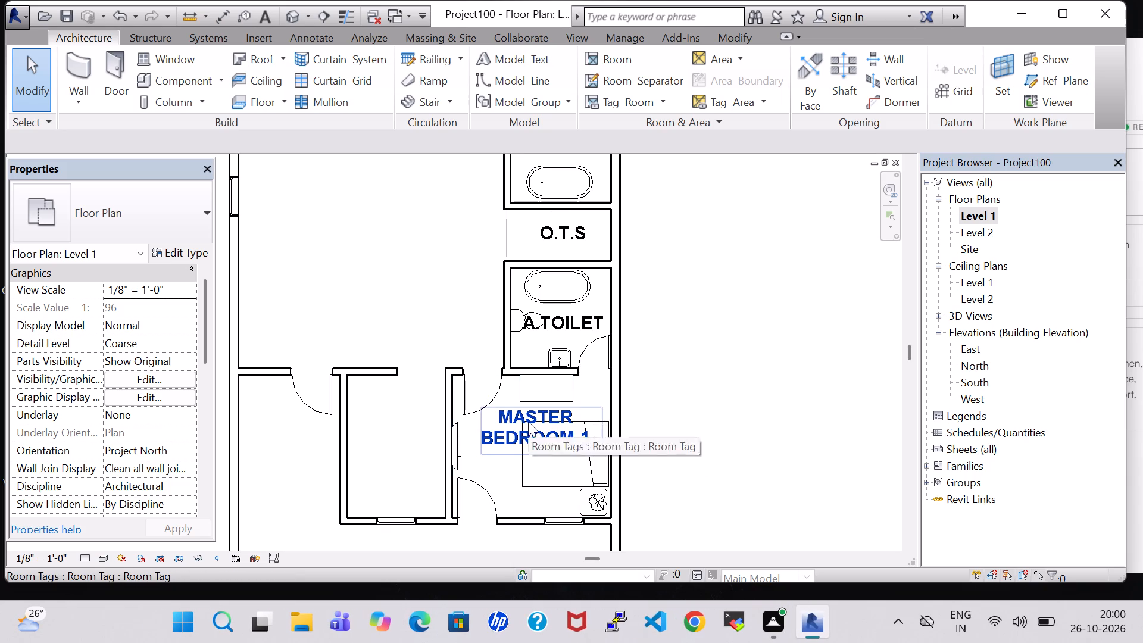
scroll(529, 420, "down", 3)
Start placing a component and save the project.
left_click(201, 73)
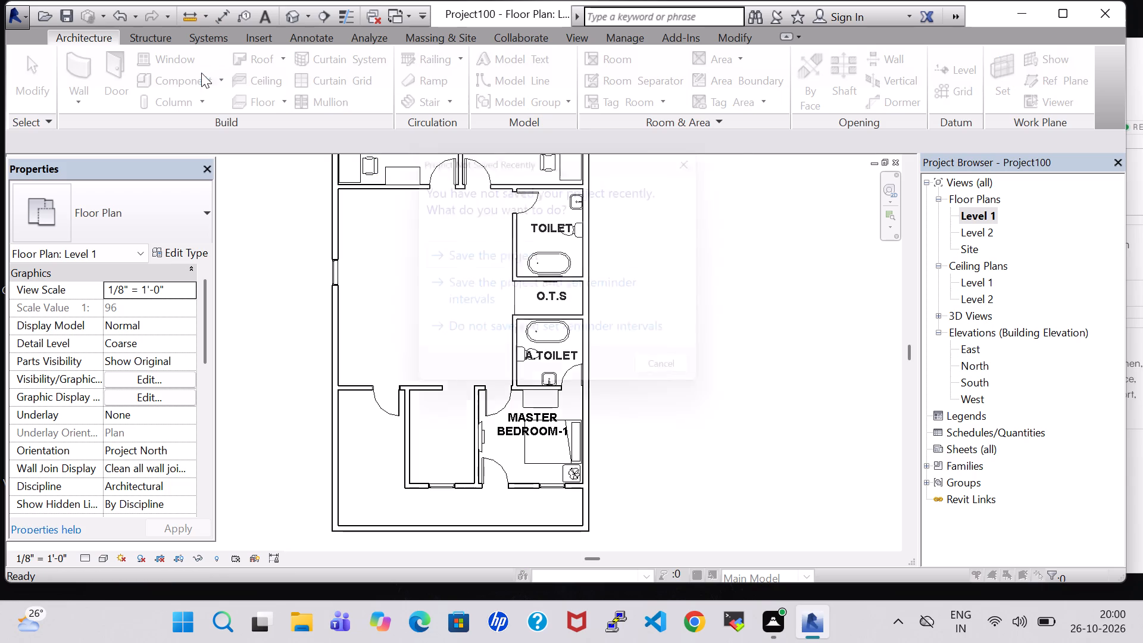
left_click(479, 248)
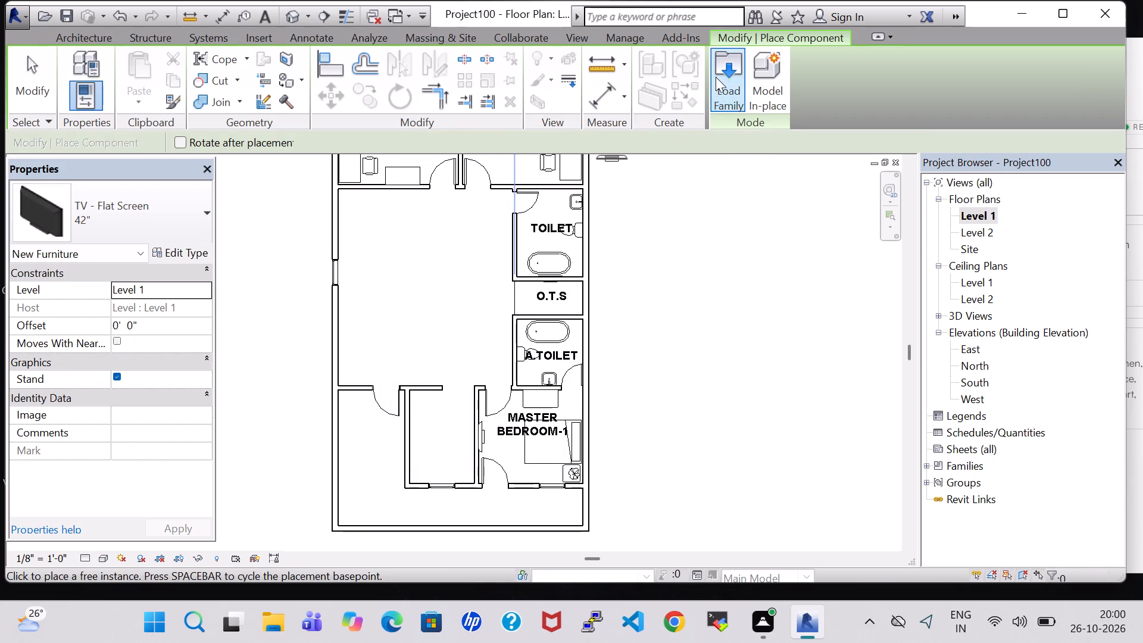
Look through the Domestic families in the Specialty Equipment folder of the US Imperial library.
left_click(716, 74)
left_click(674, 403)
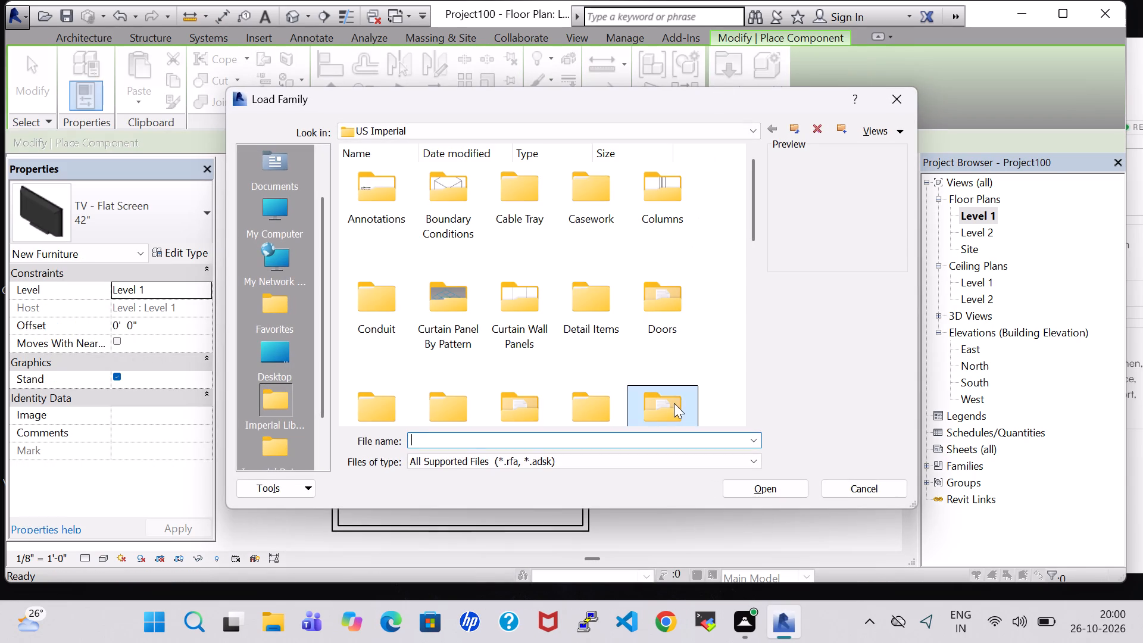
key("s")
double_click(451, 191)
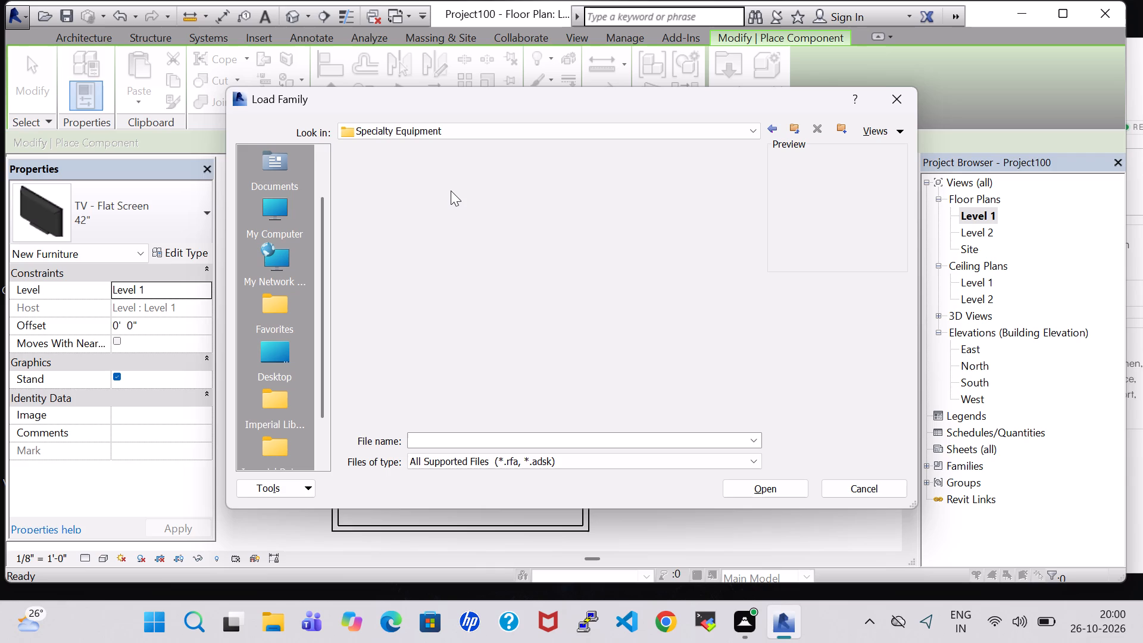
double_click(458, 204)
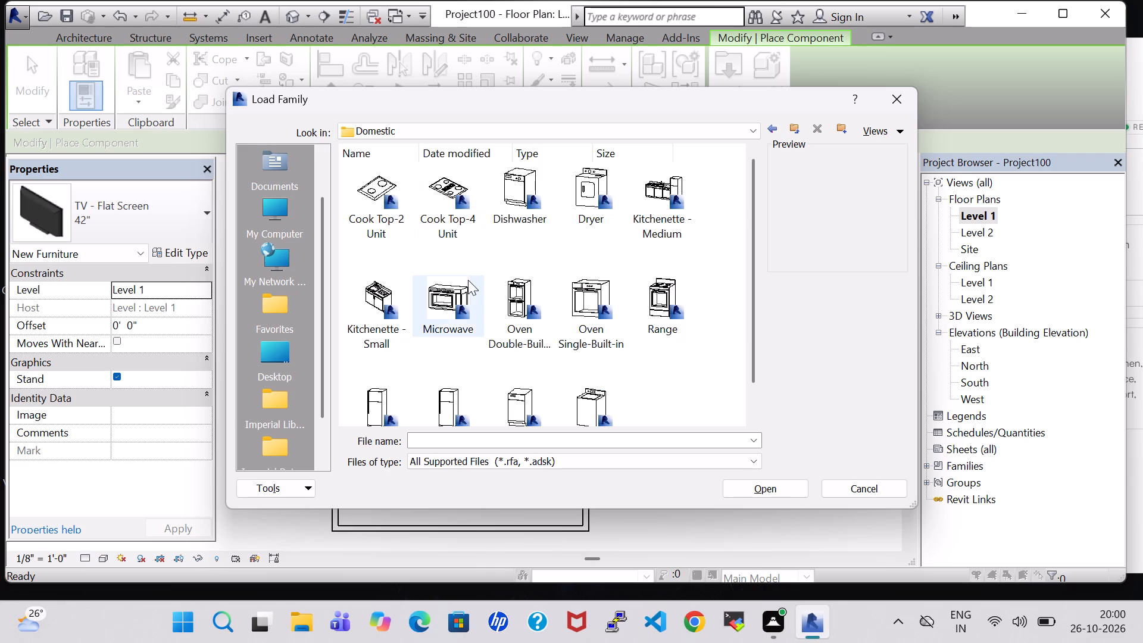
left_click(772, 120)
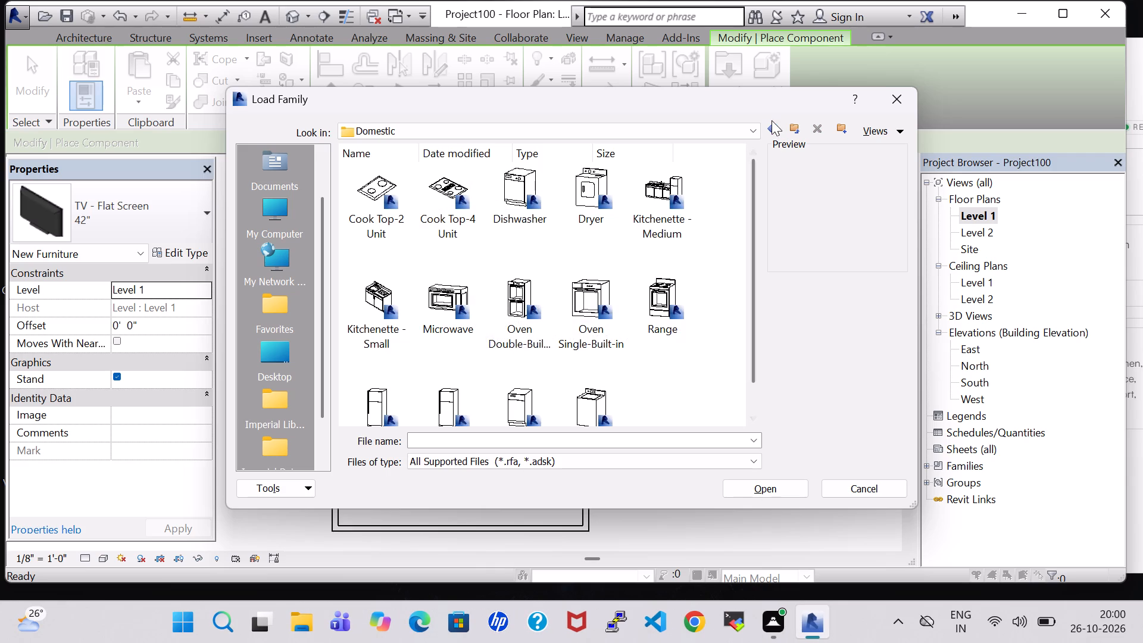
left_click(771, 133)
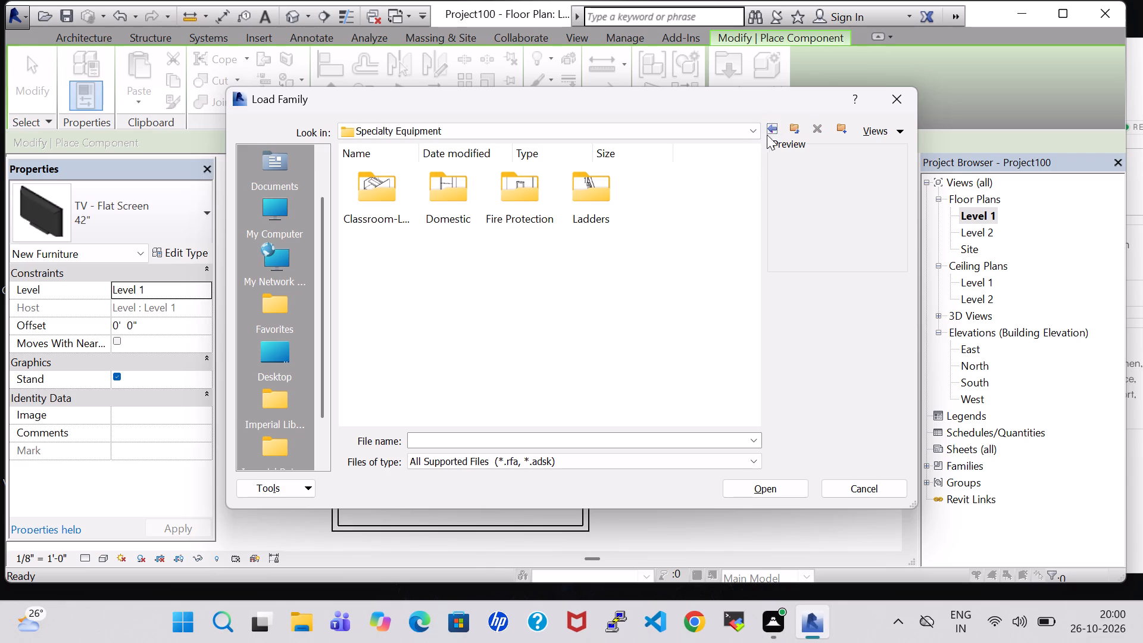
left_click(770, 126)
Load the Work Station Cubicle family from the Furniture System folder of the US Imperial library.
left_click(535, 305)
key("f")
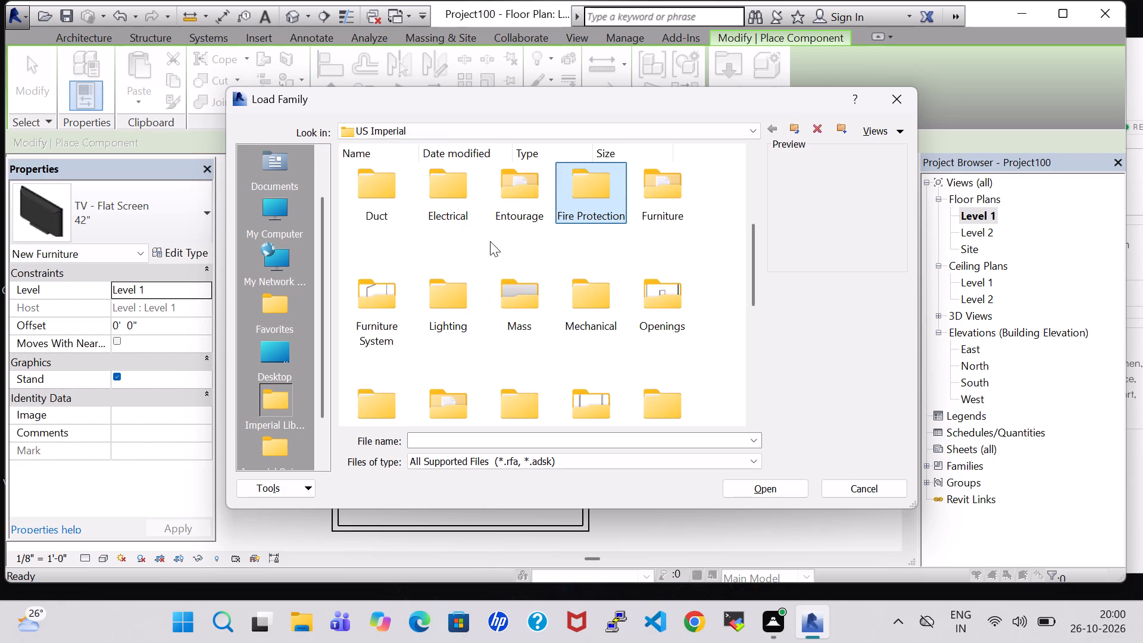
double_click(392, 296)
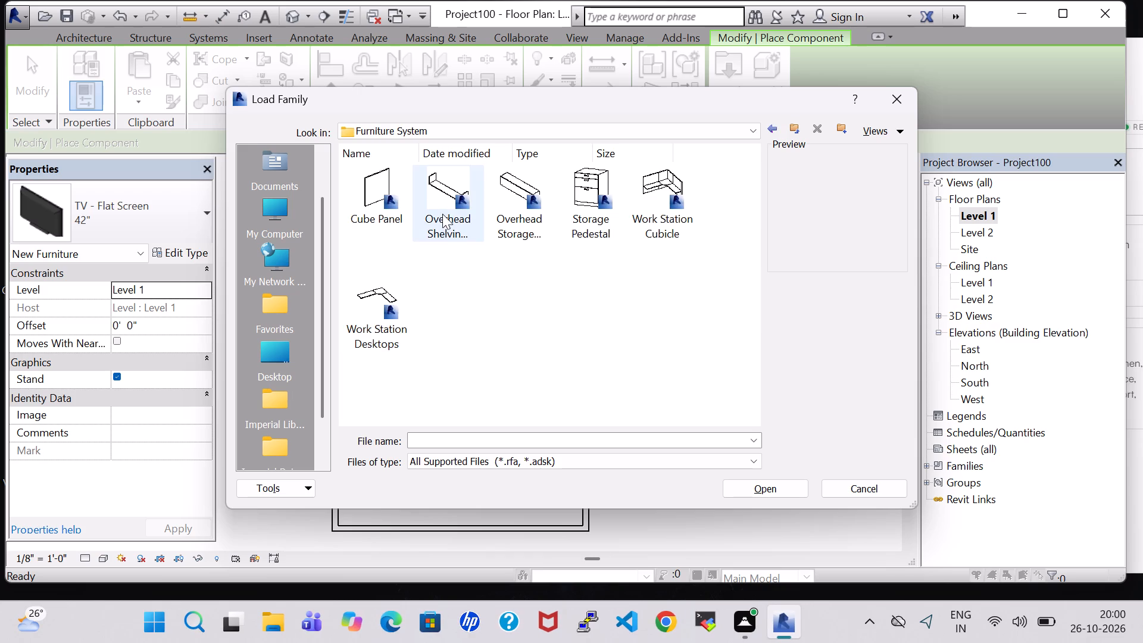
left_click(639, 213)
left_click(767, 484)
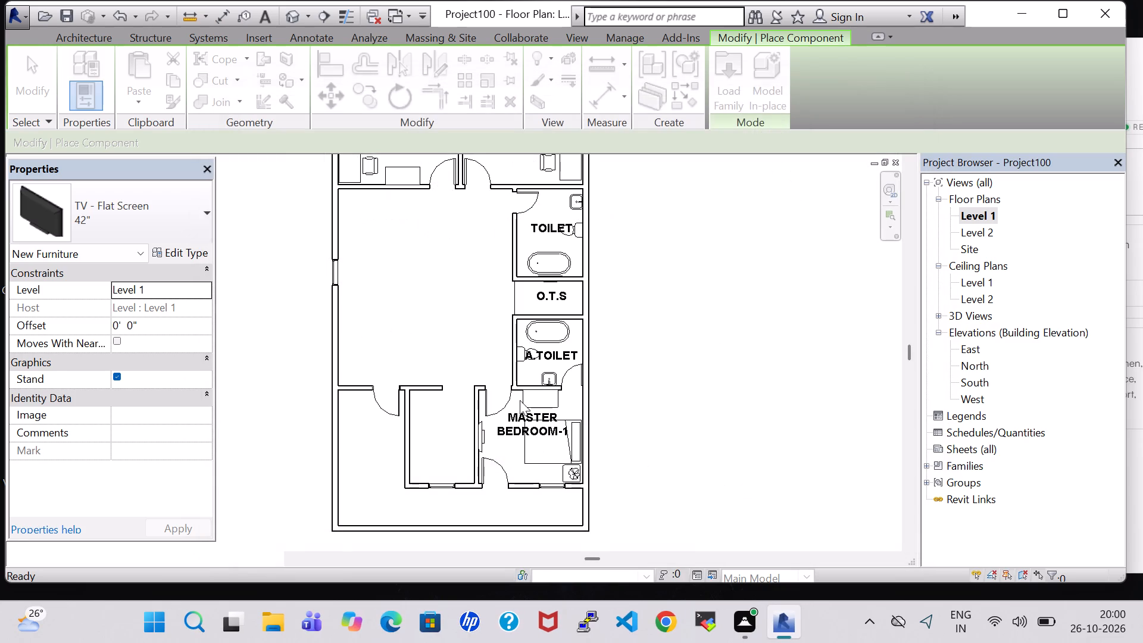
Rotate the 96" x 96" Work Station Cubicle and place it in the lower-left corner of the small room beside Master Bedroom-1.
key("space")
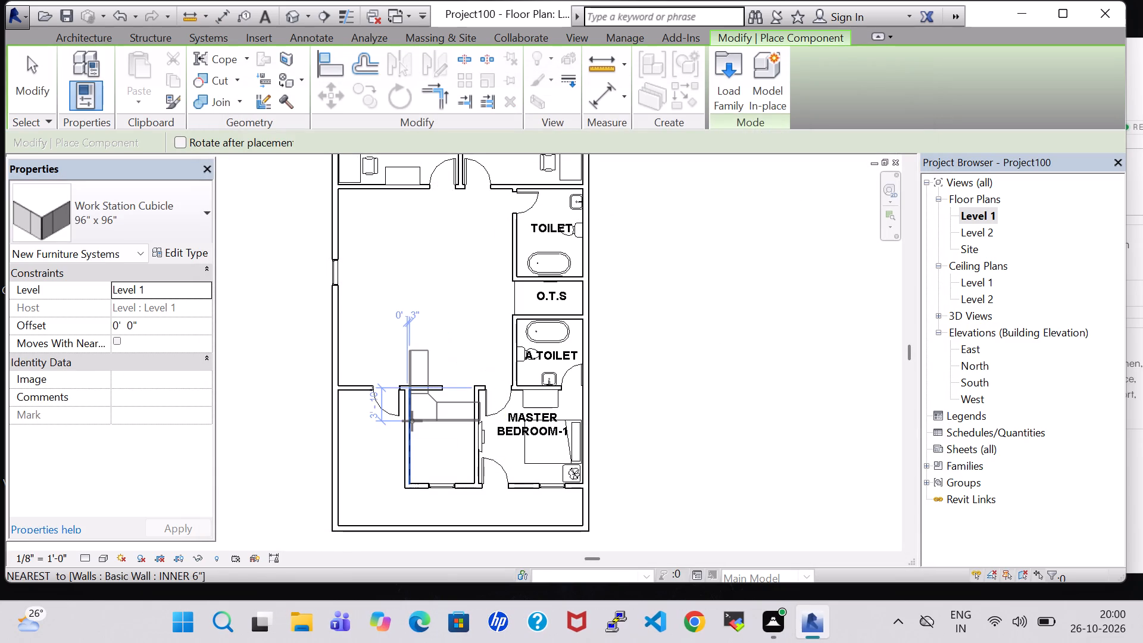
scroll(417, 480, "up", 7)
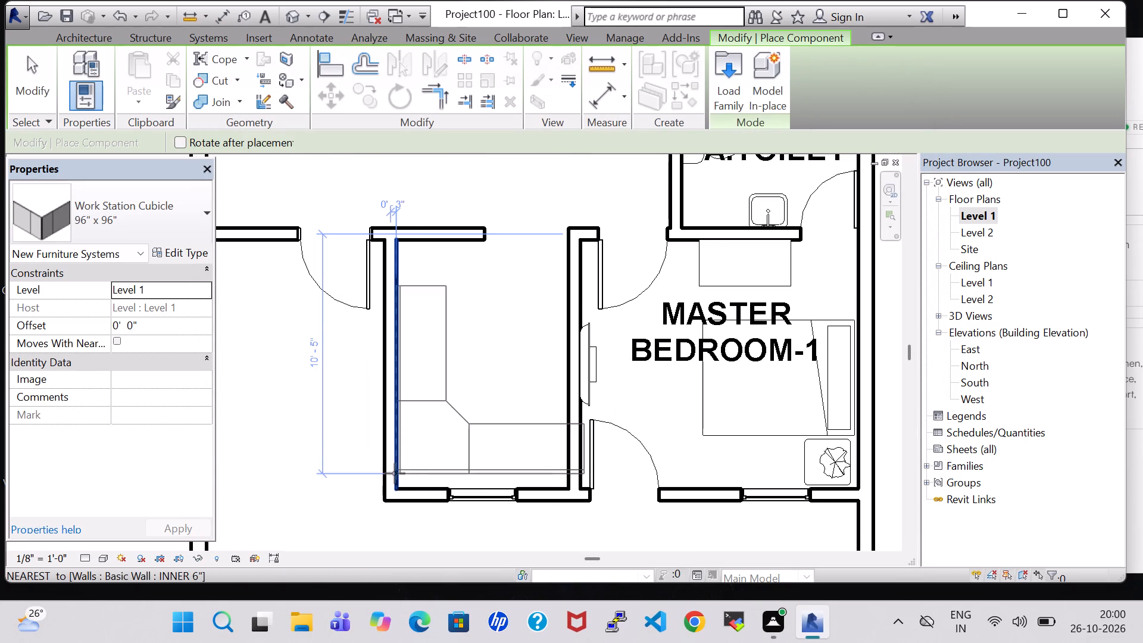
left_click(395, 482)
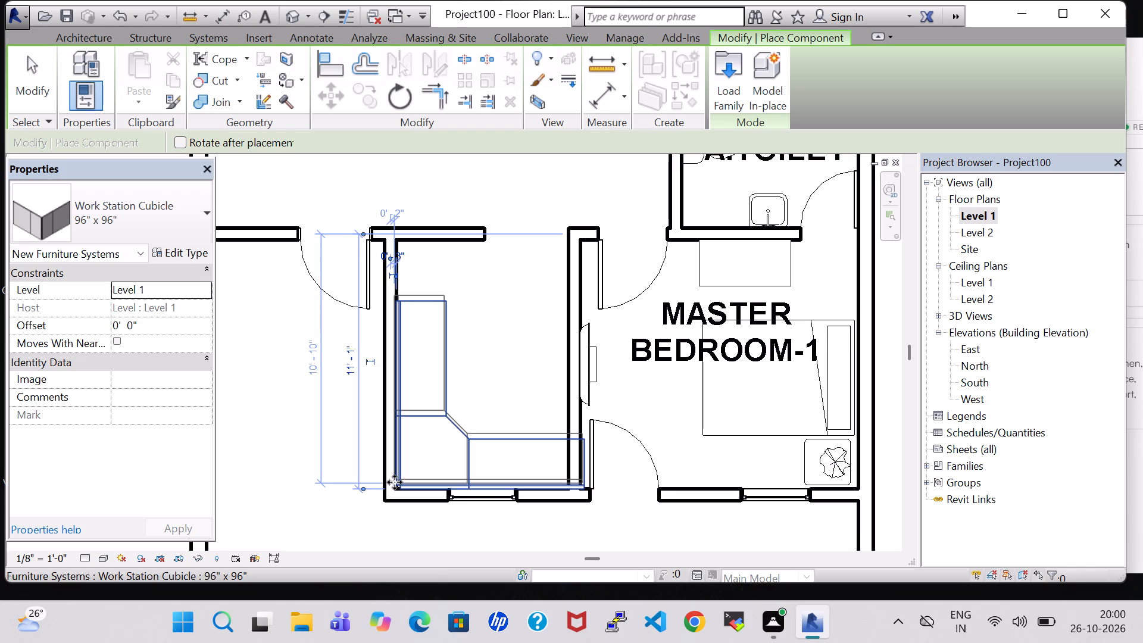
key("Escape")
key("Escape")
In the placed work station's type properties, set Panel Height to 2' 8" and Panel1 Length to 4' 0".
left_click(469, 438)
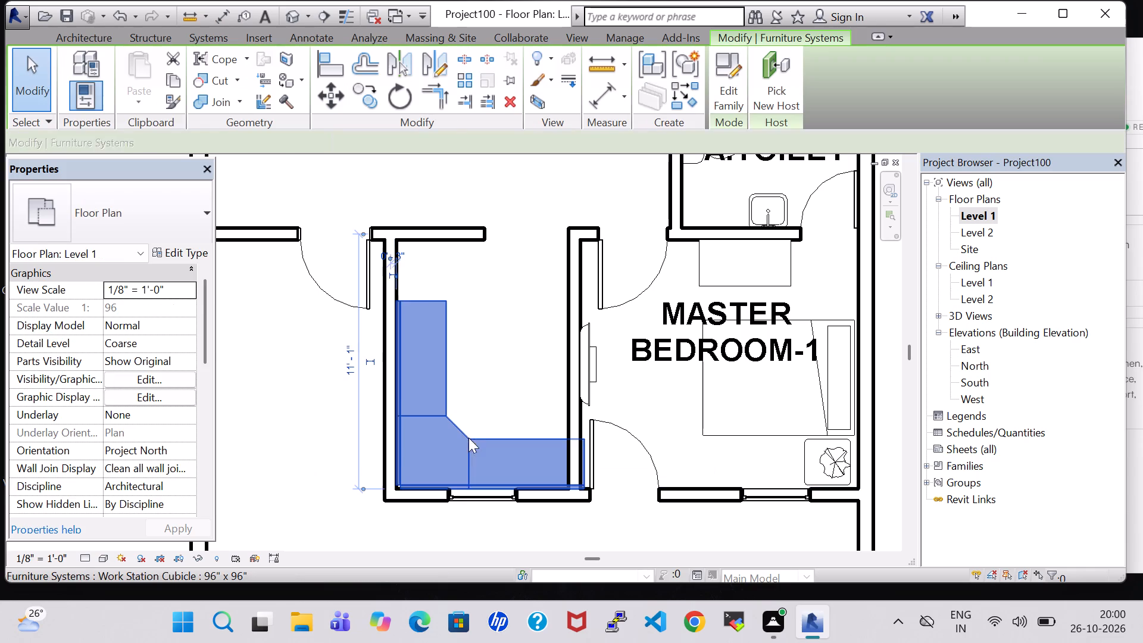
left_click(183, 250)
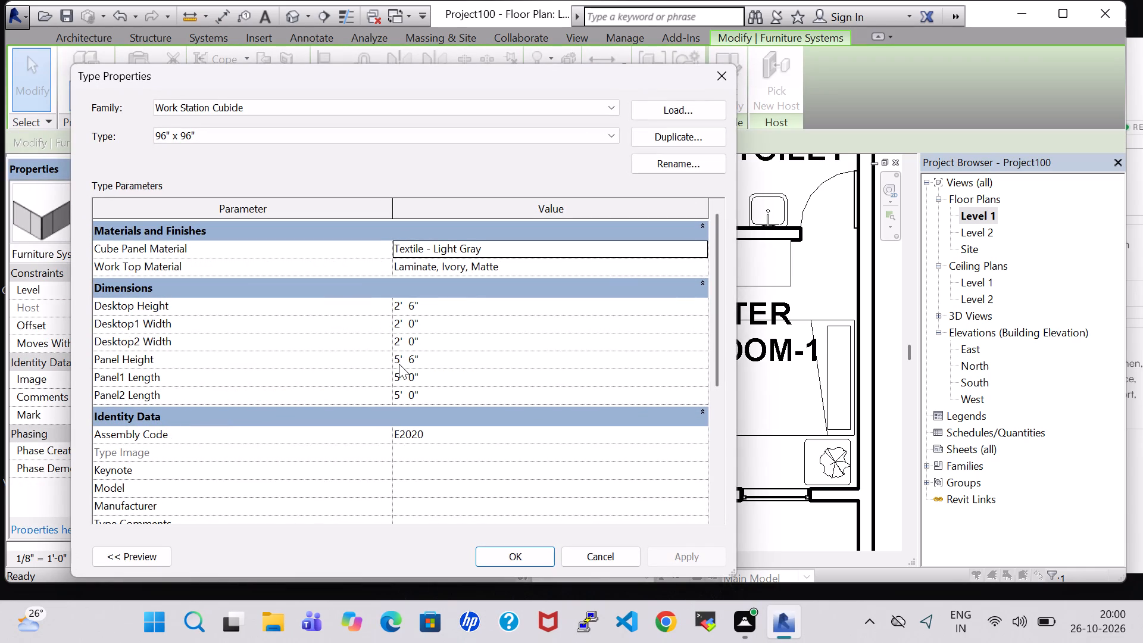
double_click(399, 364)
key("BackSpace")
key("2")
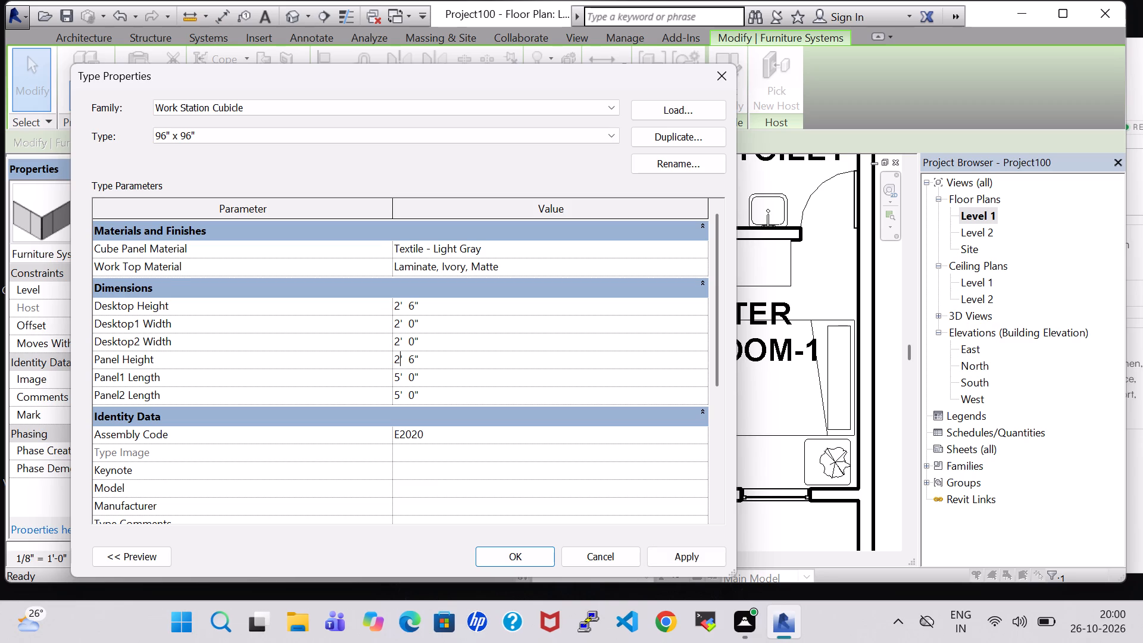
key("Right")
key("Right")
key("Right")
key("Right")
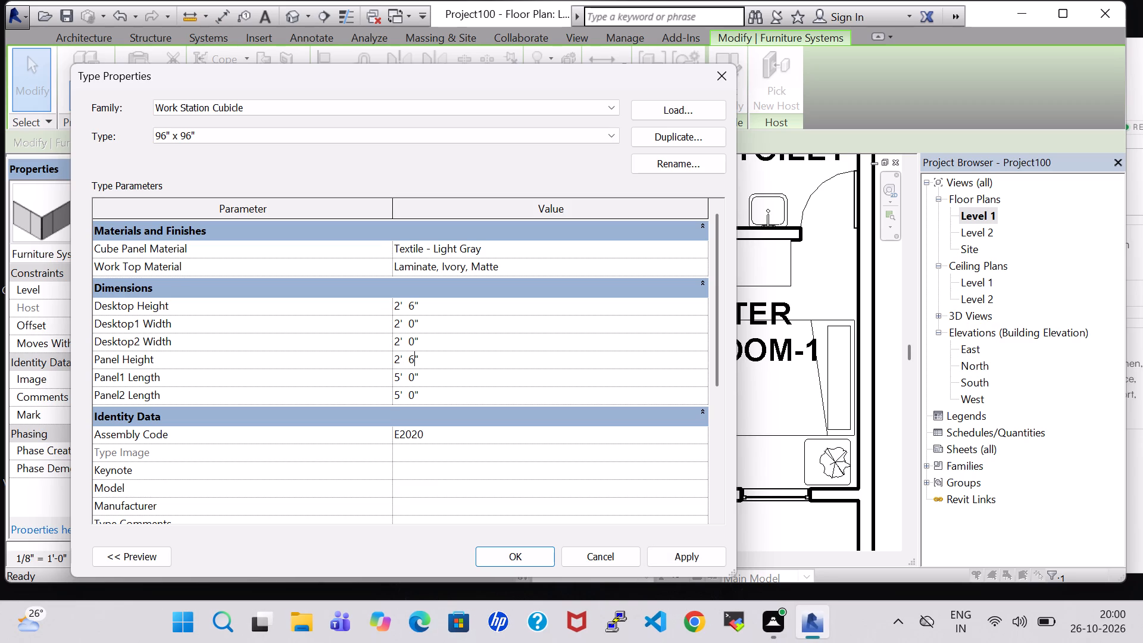
key("BackSpace")
key("8")
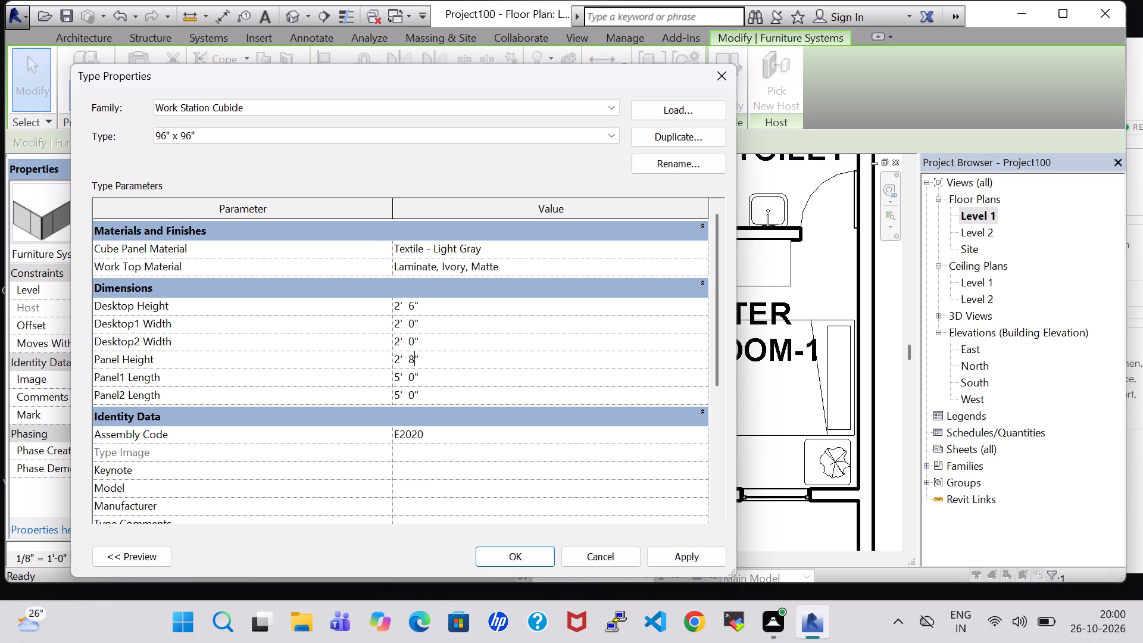
double_click(399, 377)
key("BackSpace")
key("4")
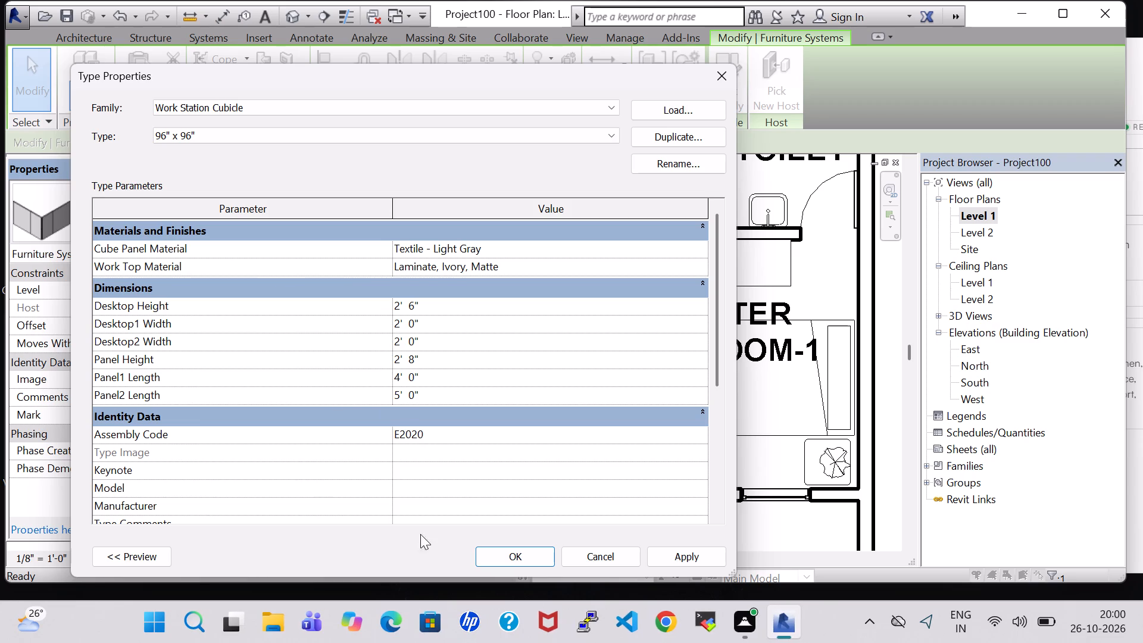
left_click(532, 555)
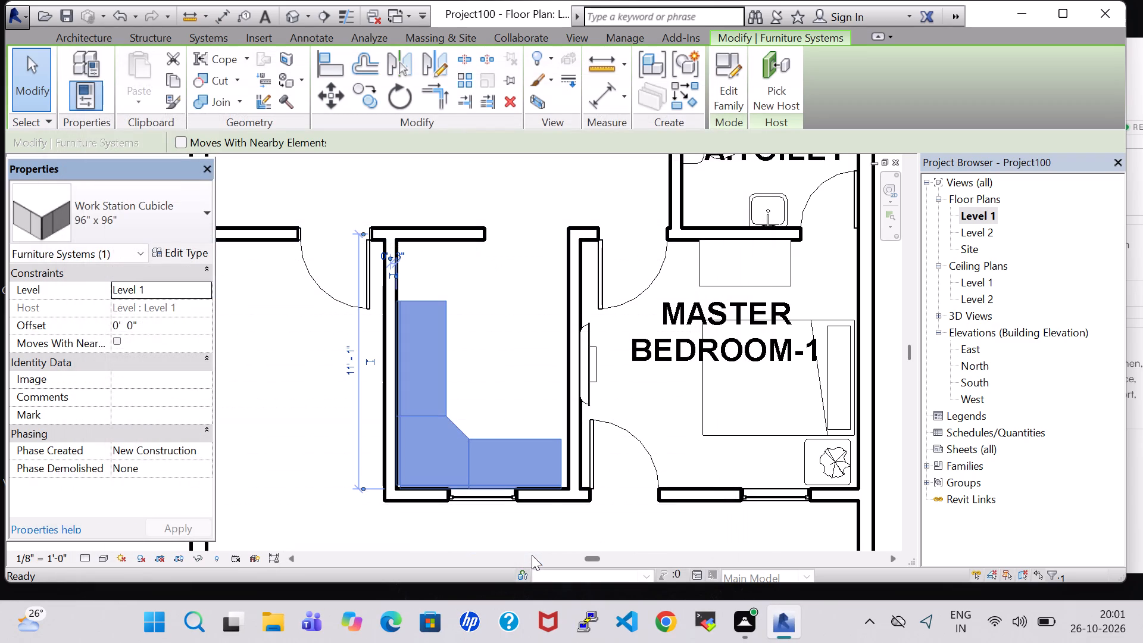
left_click(533, 380)
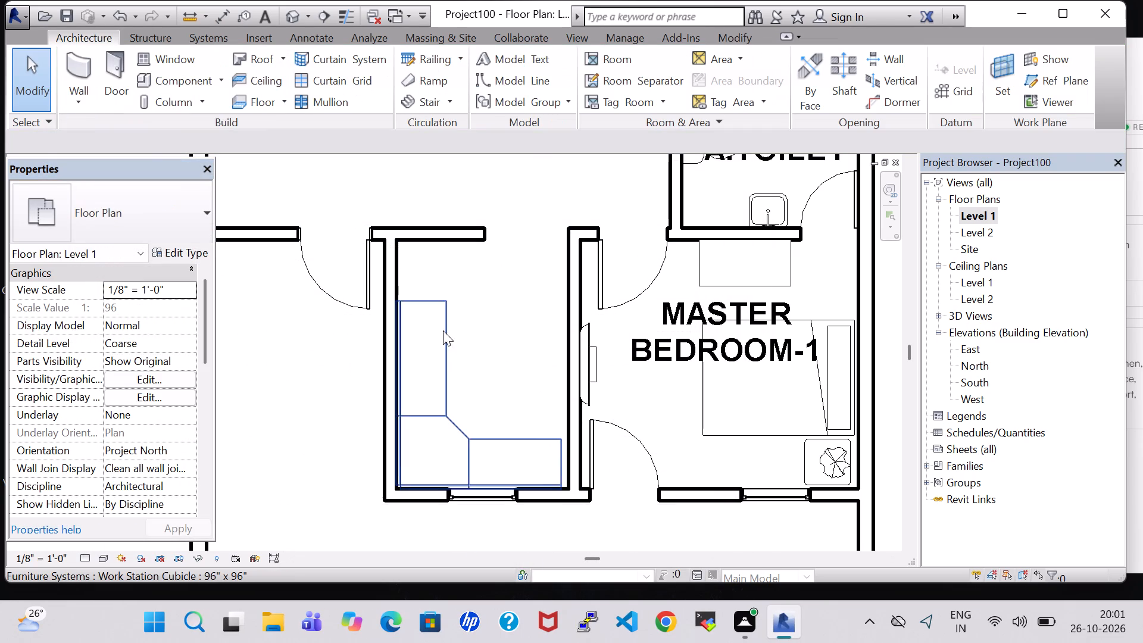
Set the work station type's Desktop1 Width and Desktop2 Width to 2' 4" and its Panel2 Length to 4' 0".
left_click(445, 305)
left_click(194, 254)
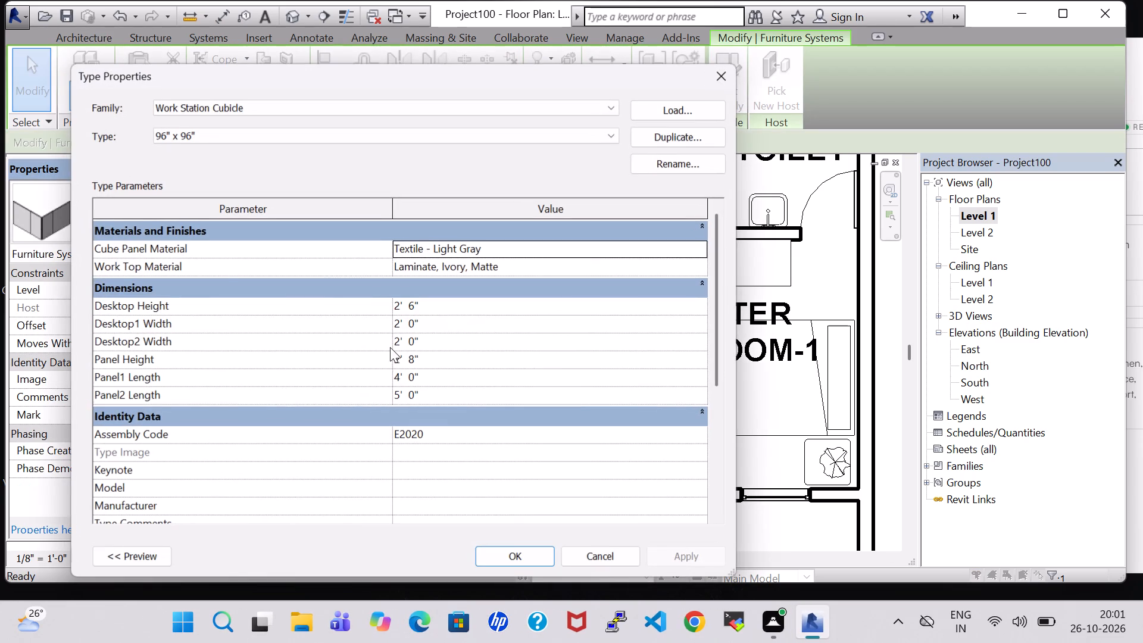
left_click(414, 341)
left_click(414, 341)
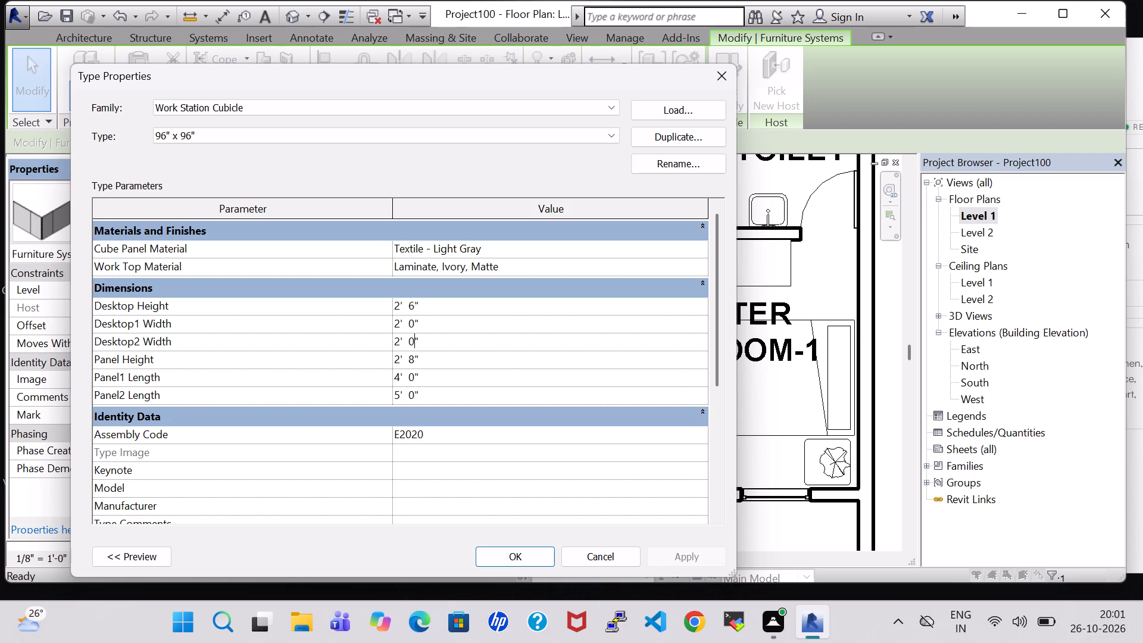
key("BackSpace")
key("4")
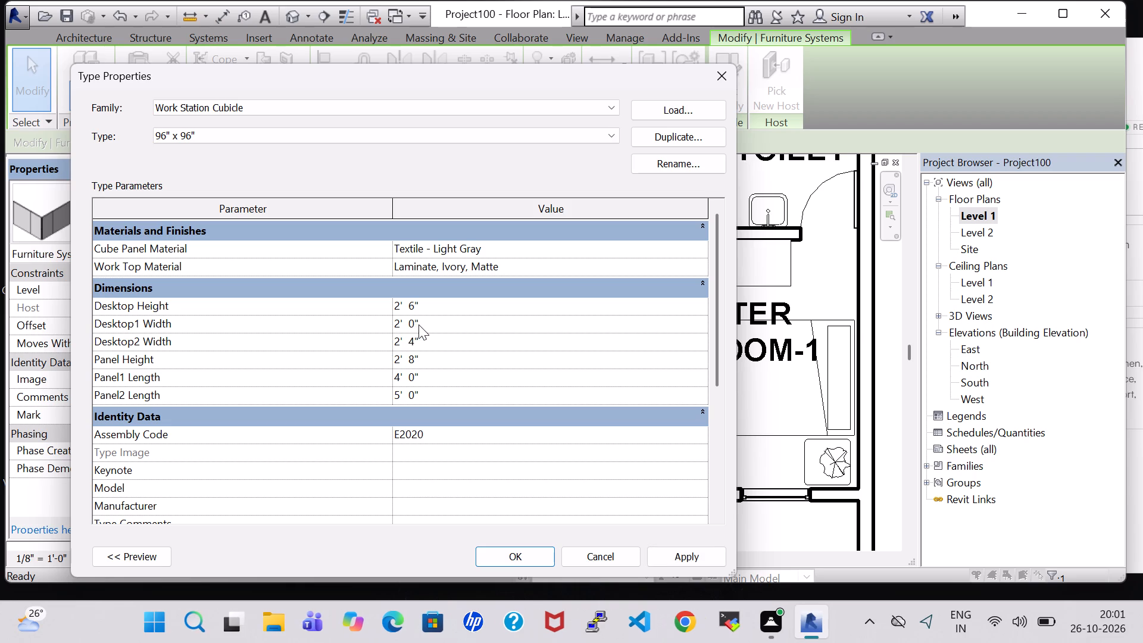
double_click(413, 324)
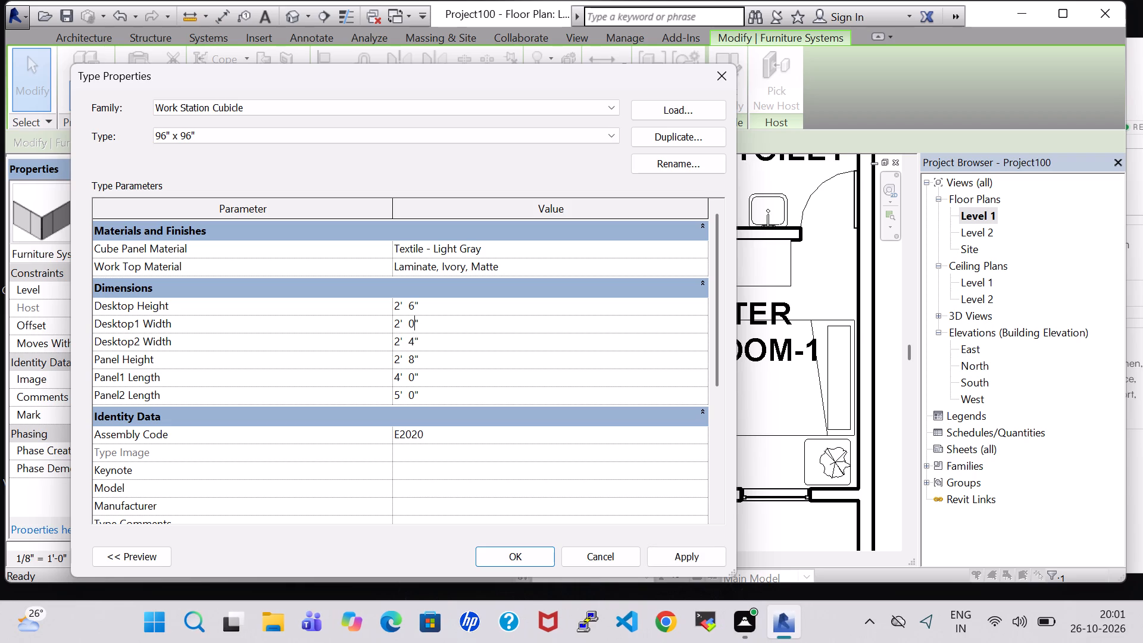
key("BackSpace")
key("4")
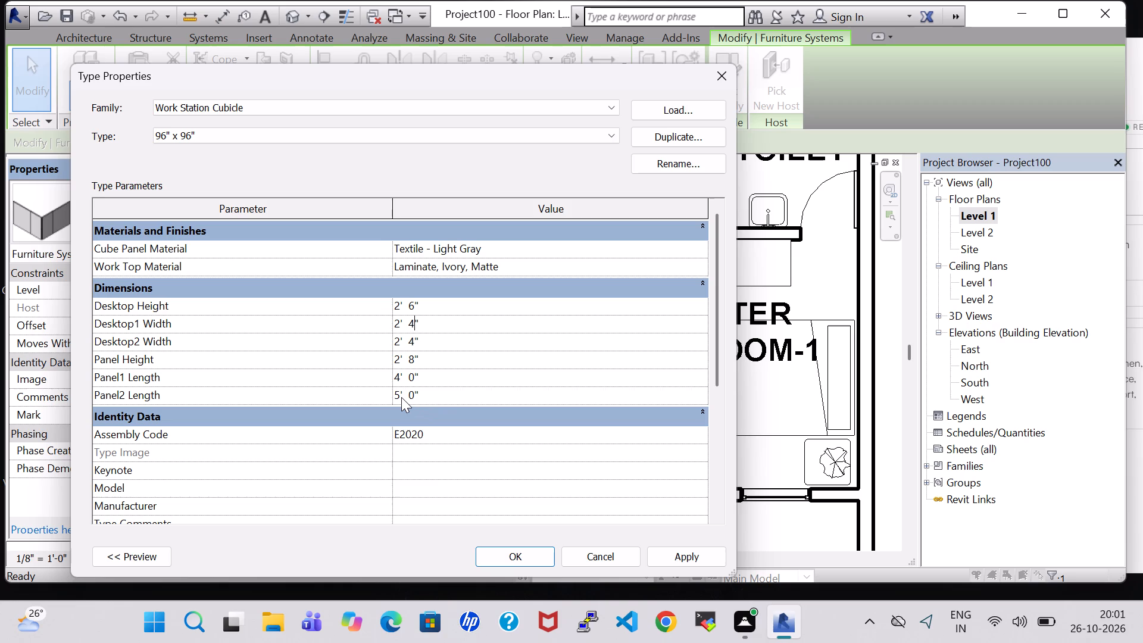
left_click(401, 397)
key("BackSpace")
key("4")
key("Return")
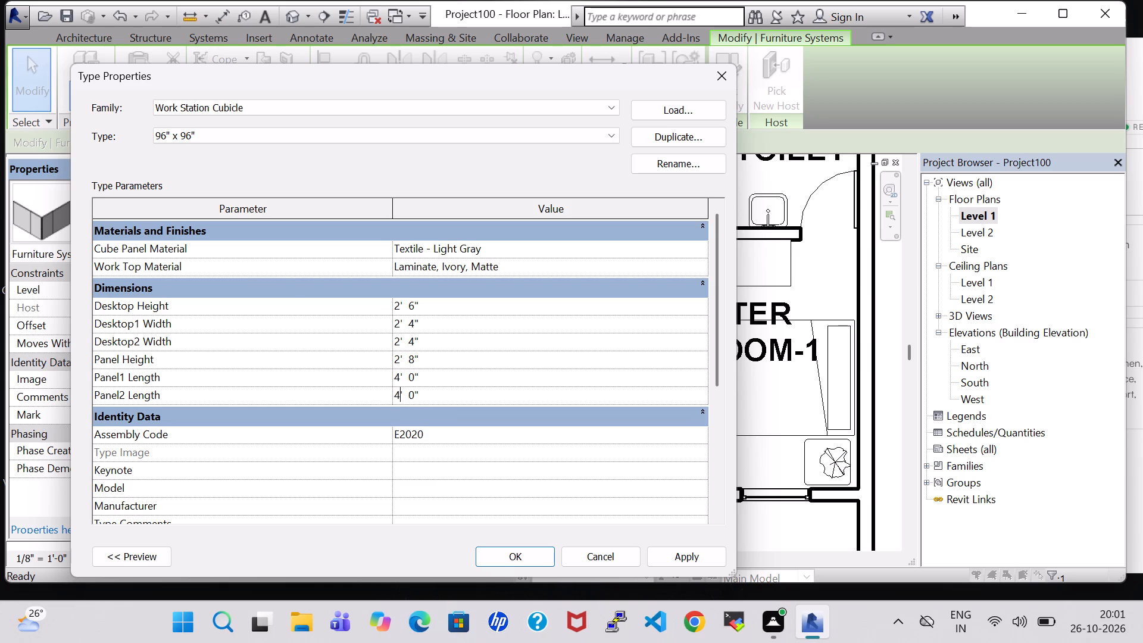
left_click(543, 553)
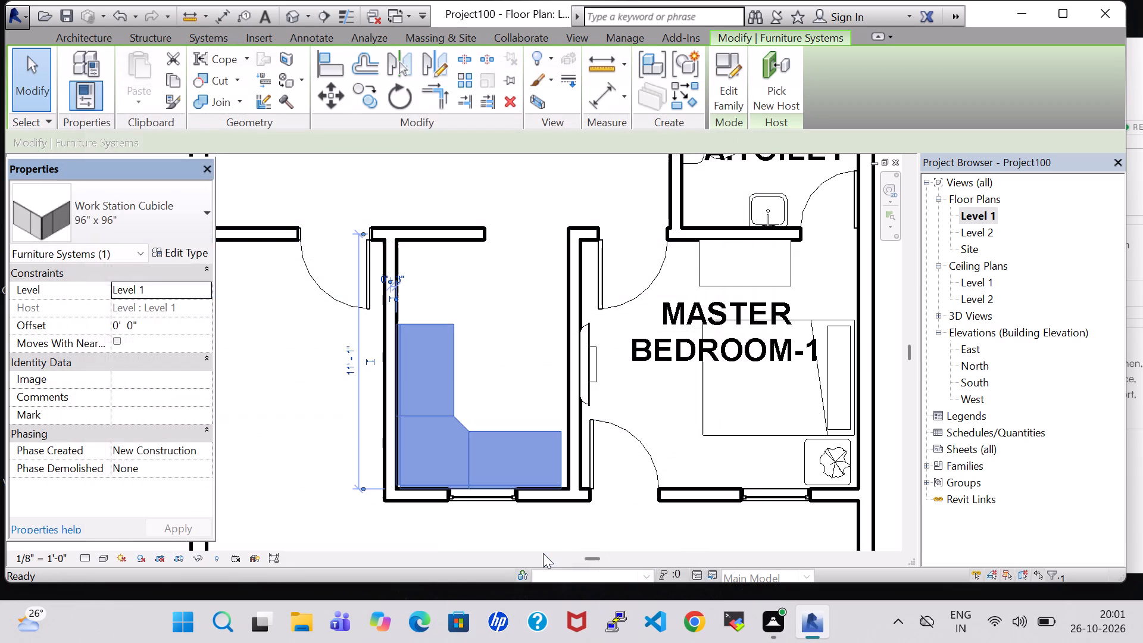
left_click(504, 360)
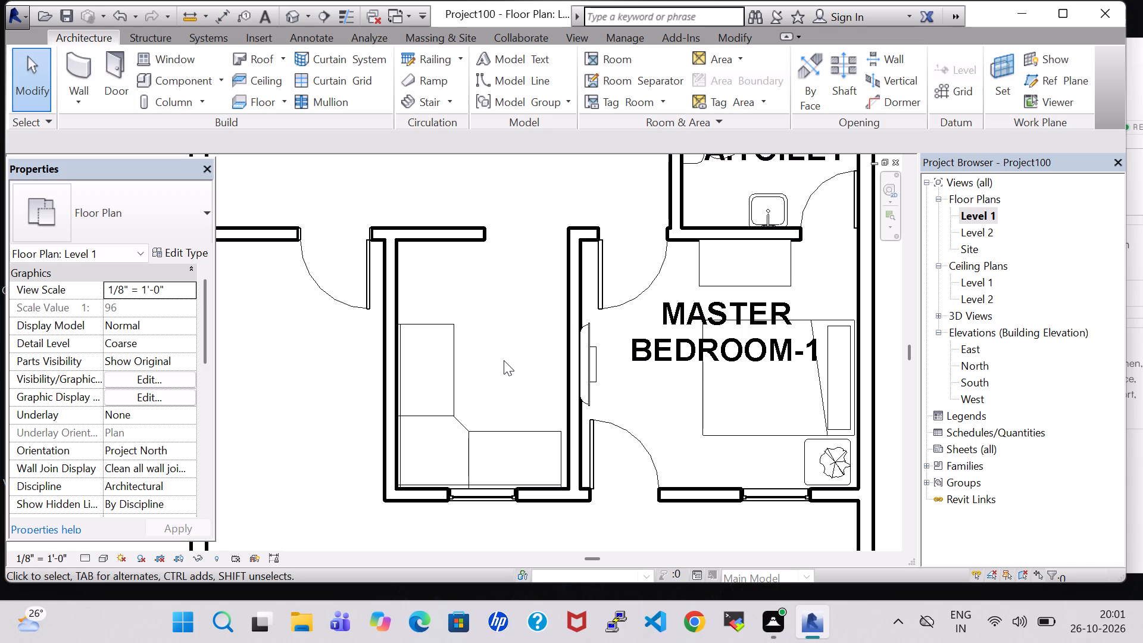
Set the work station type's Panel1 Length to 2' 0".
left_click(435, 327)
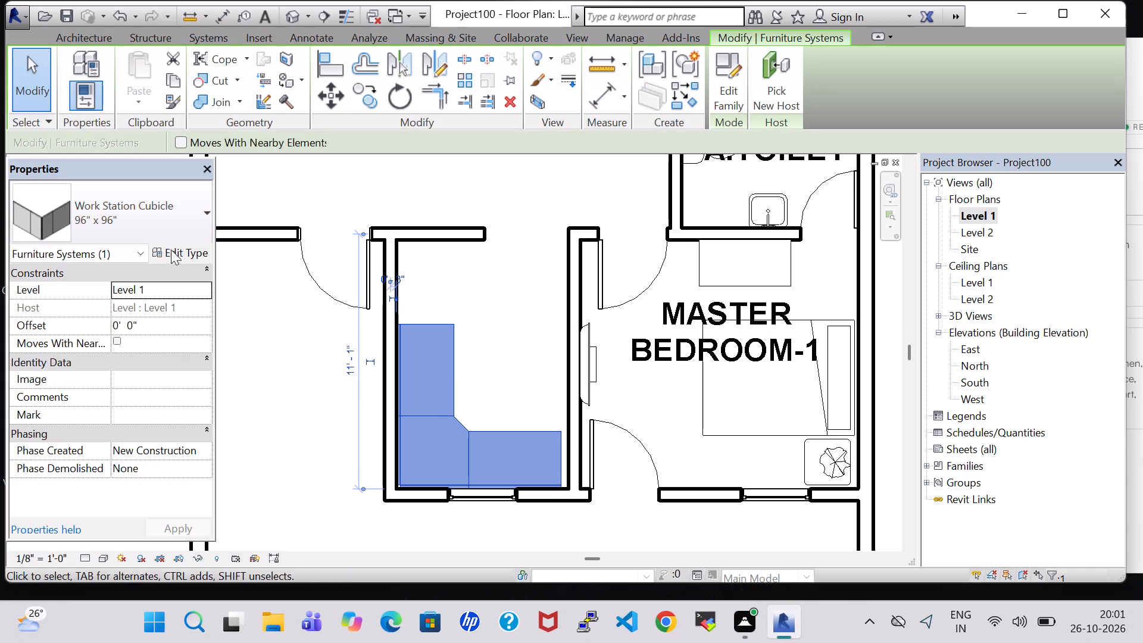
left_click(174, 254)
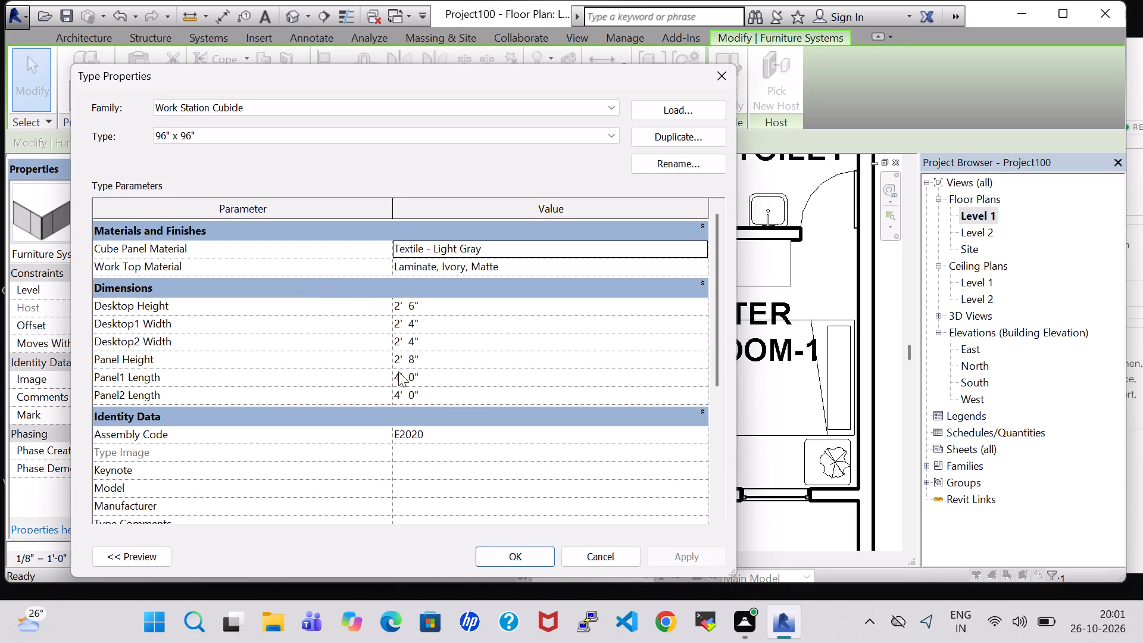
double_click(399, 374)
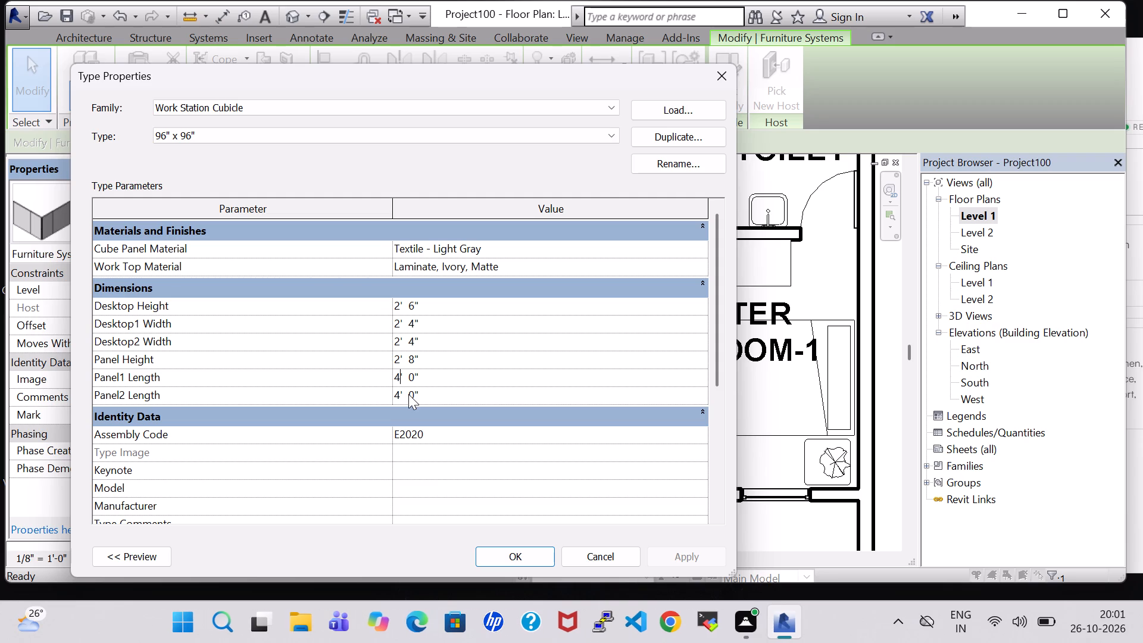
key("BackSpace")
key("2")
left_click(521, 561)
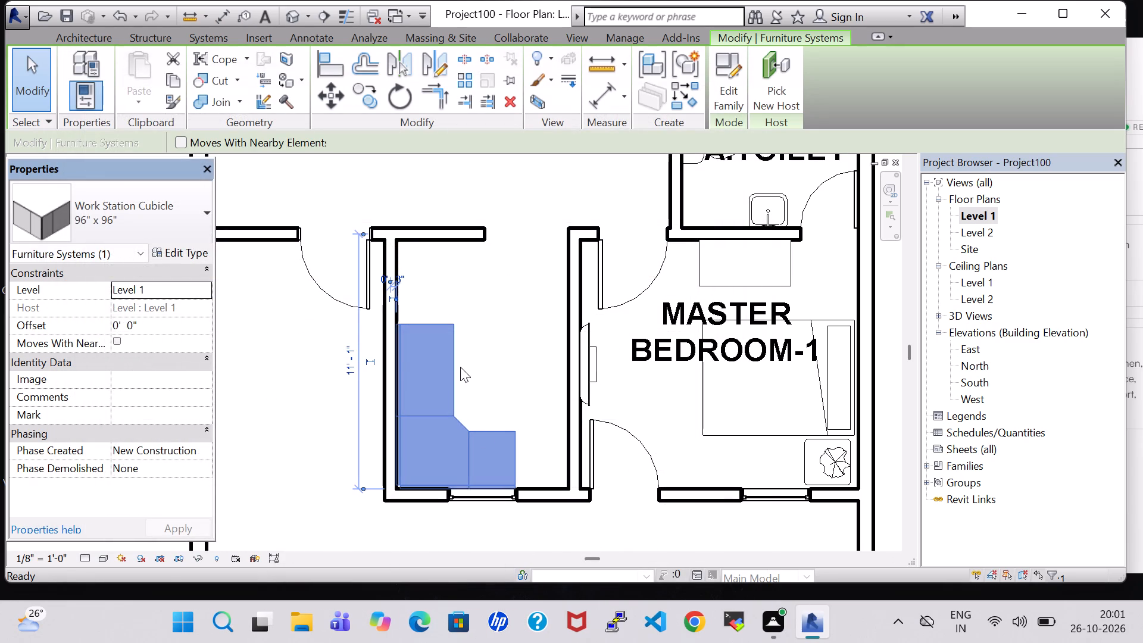
Set the work station type's Panel1 Length to 4' 0" and its Panel2 Length to 2' 0".
left_click(182, 256)
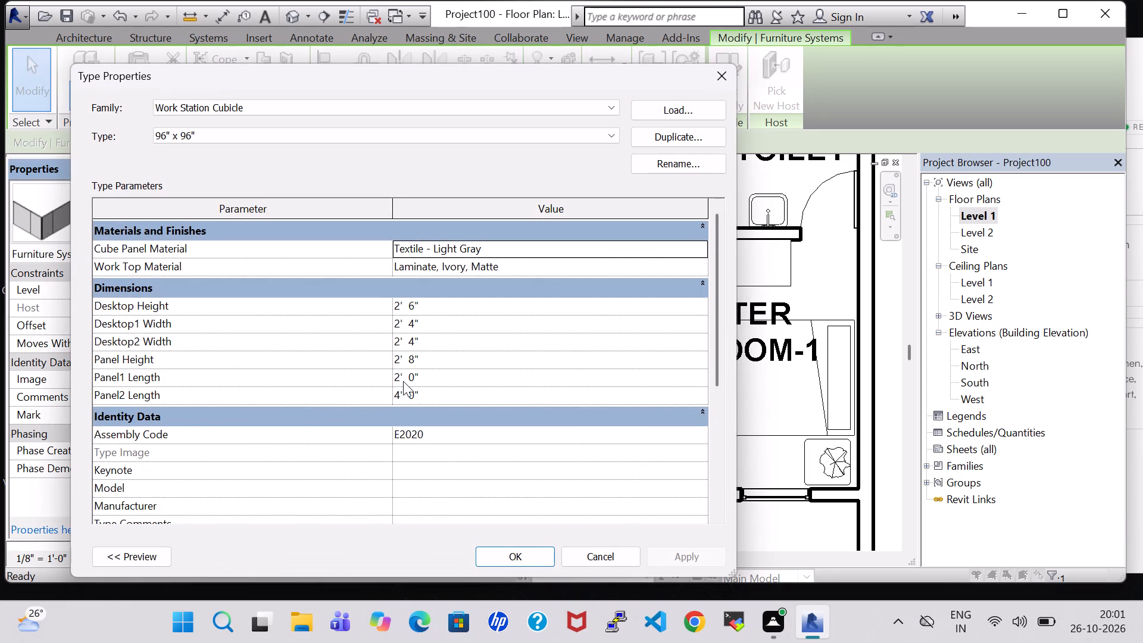
double_click(398, 381)
key("BackSpace")
key("4")
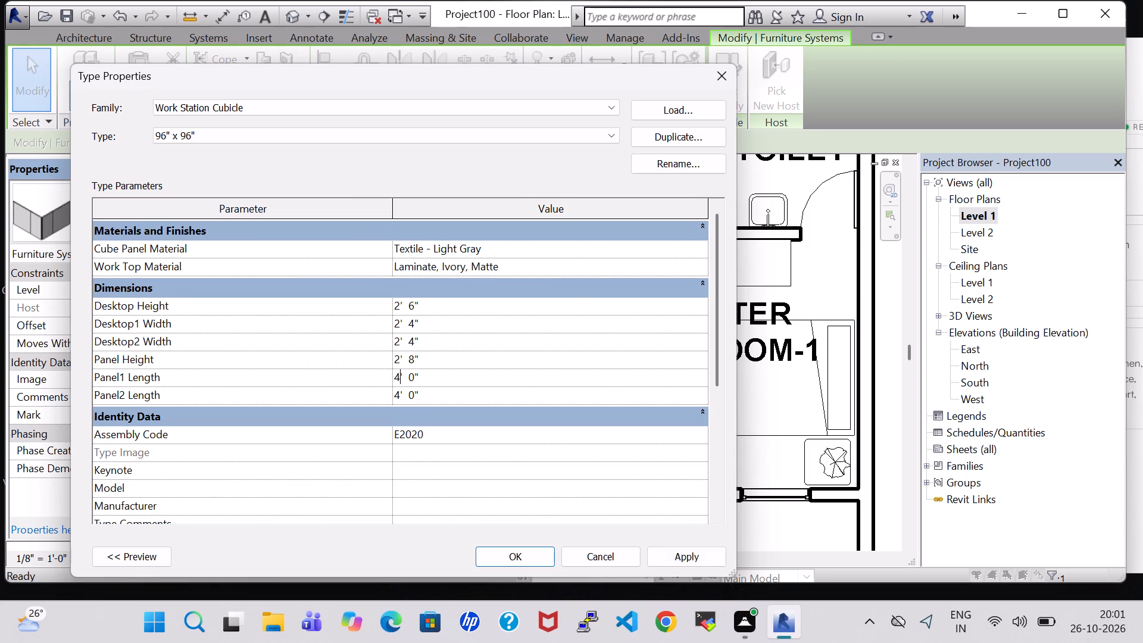
double_click(398, 398)
key("BackSpace")
key("2")
left_click(549, 549)
left_click(482, 335)
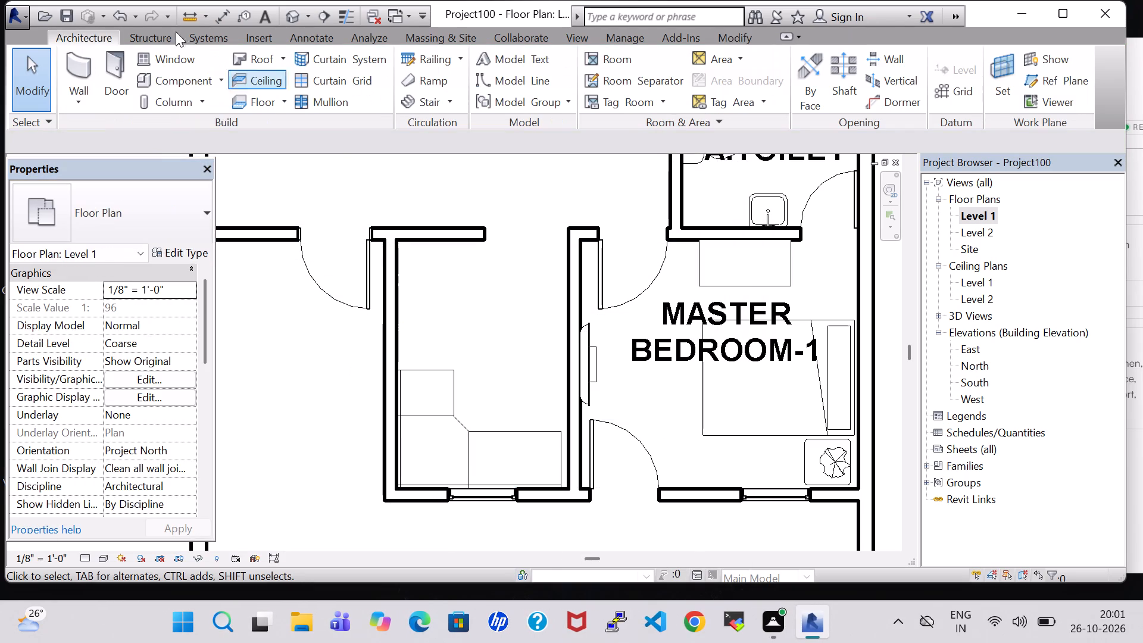
Load the Cook Top-4 Unit family from the Domestic folder under Specialty Equipment in the US Imperial library.
left_click(178, 77)
left_click(727, 92)
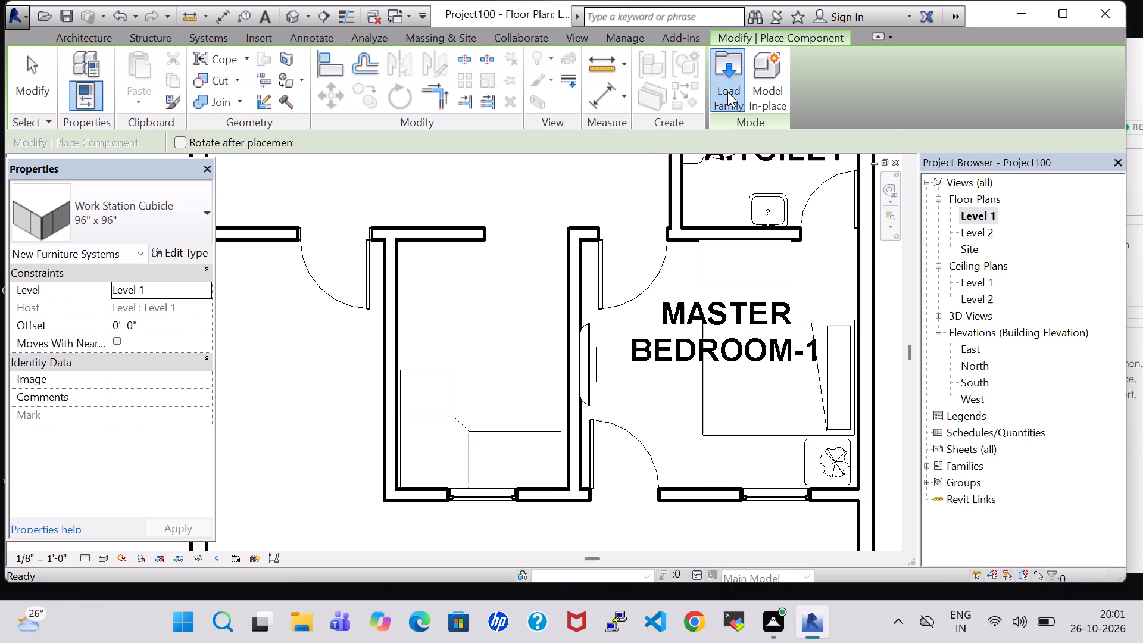
left_click(523, 325)
key("s")
double_click(451, 192)
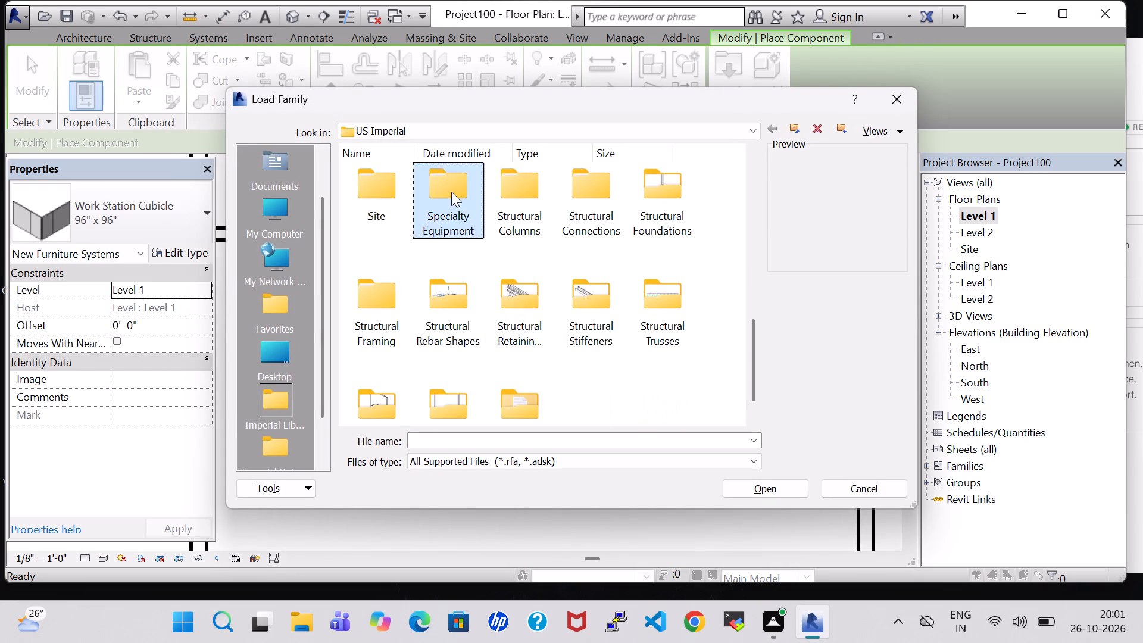
triple_click(451, 192)
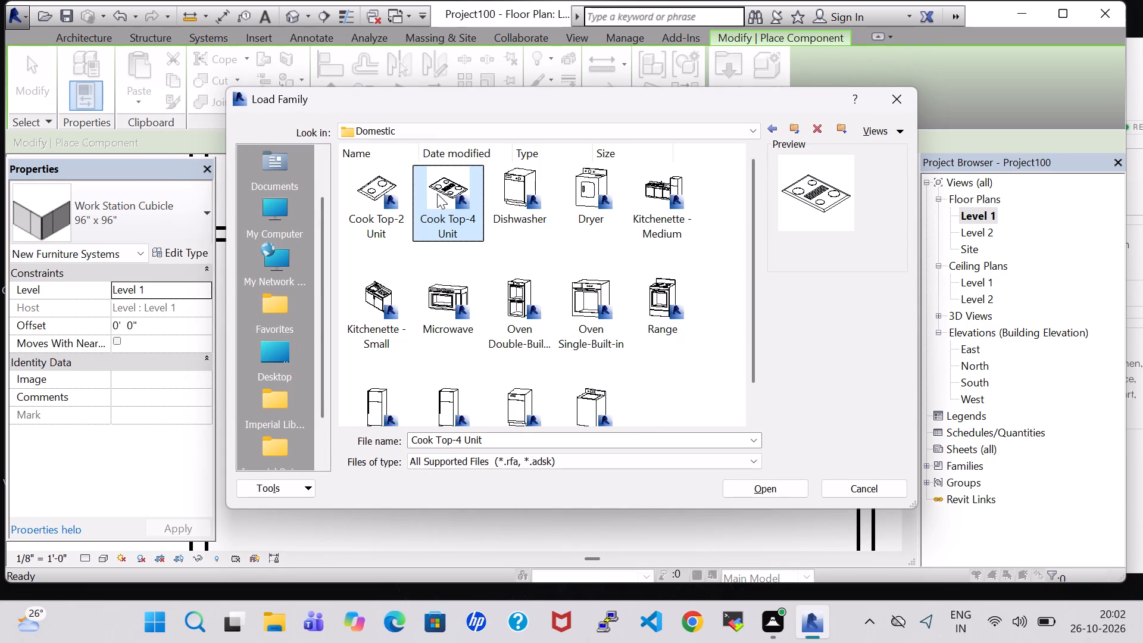
left_click(430, 196)
left_click(744, 487)
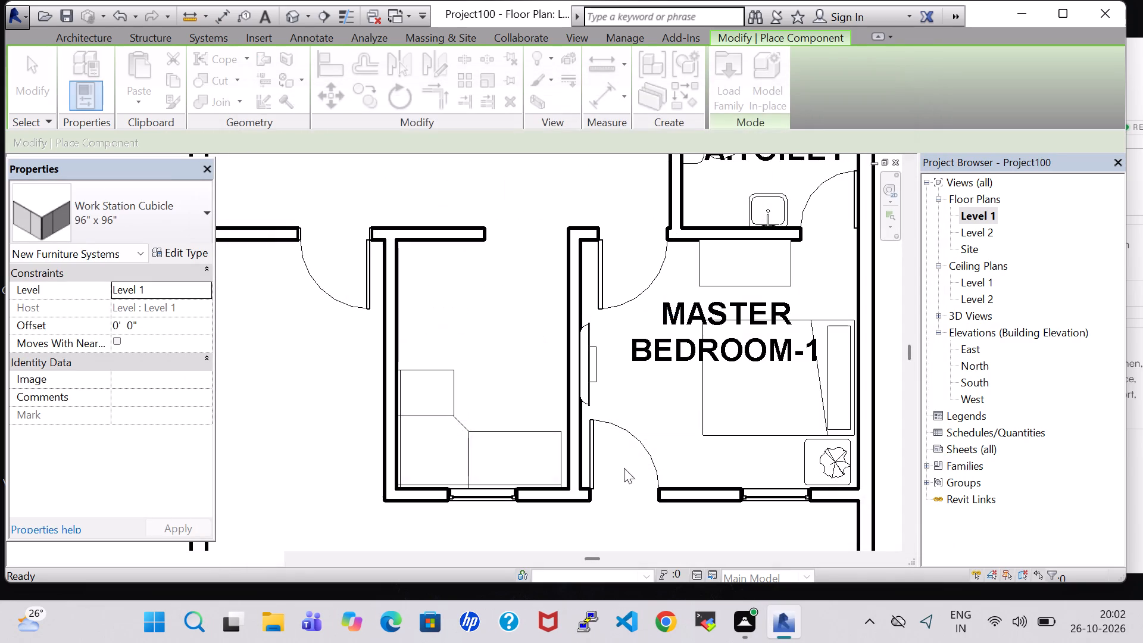
Place the 36" x 20" Cook Top-4 Unit on the work station's counter in front of the window.
scroll(483, 458, "up", 7)
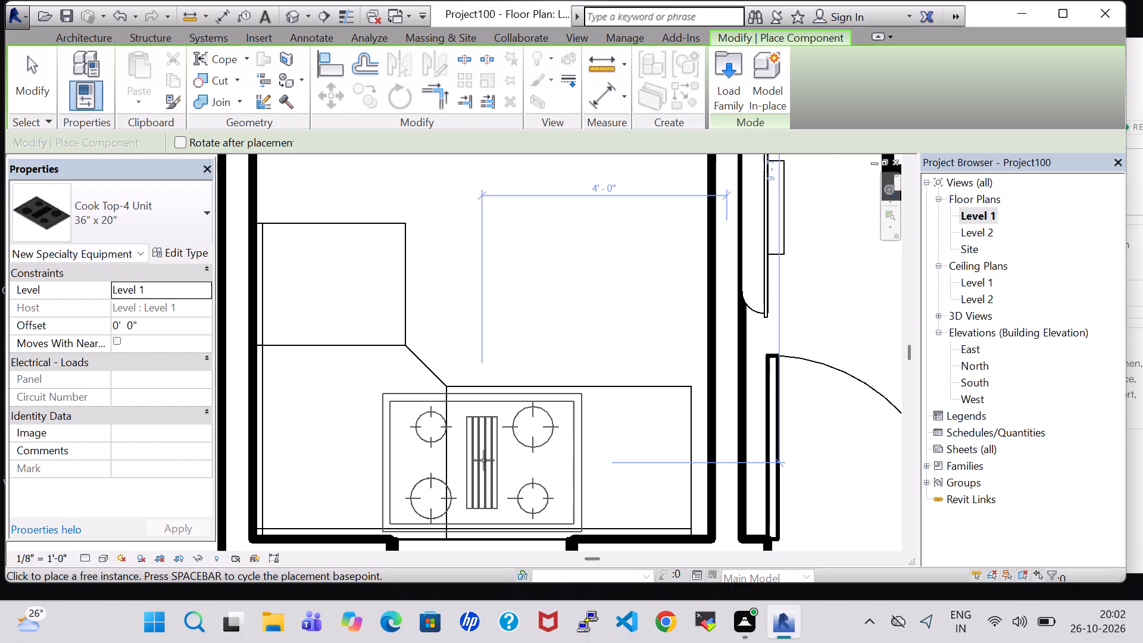
left_click(484, 460)
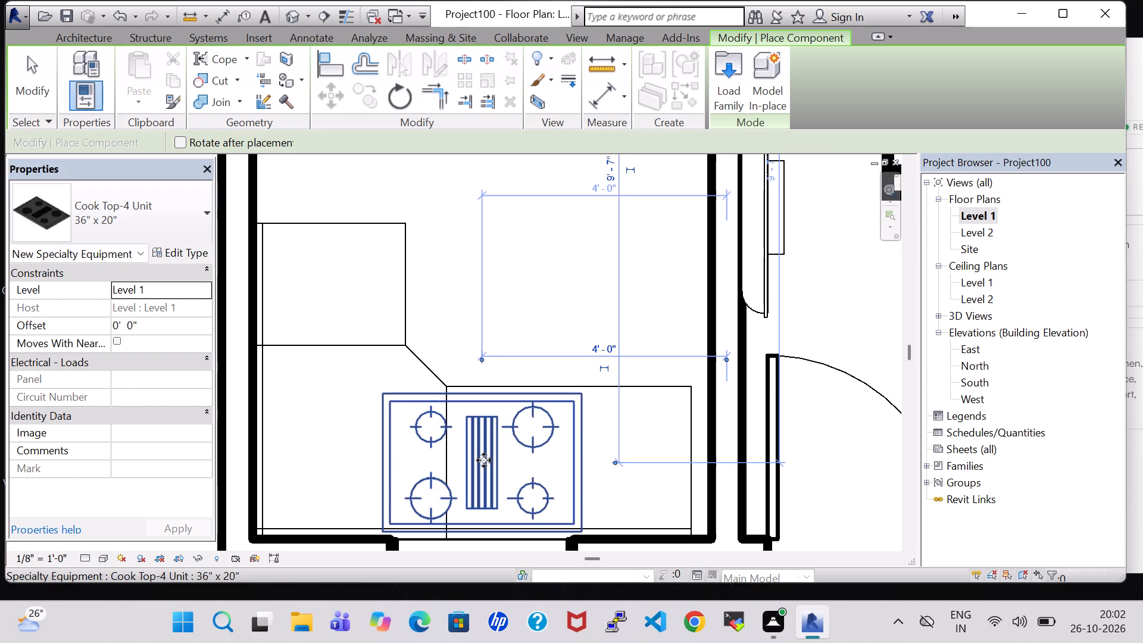
Move the cooktop along the counter toward the Master Bedroom-1 wall, about 2' 8" from it.
key("Escape")
key("Escape")
scroll(540, 296, "down", 4)
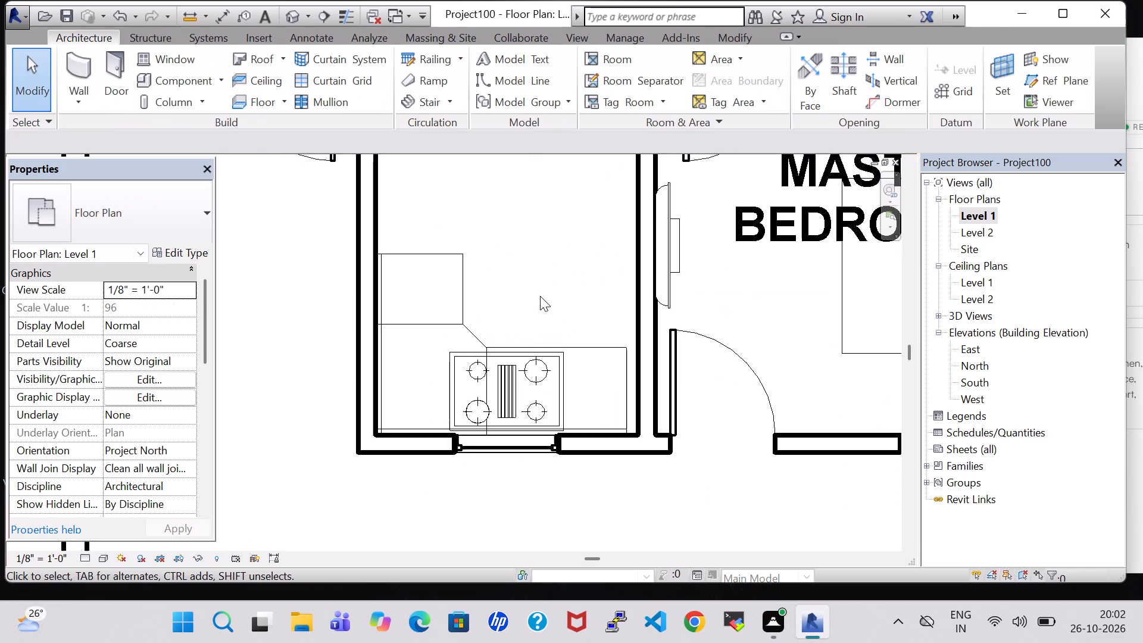
middle_click_drag(540, 296, 541, 346)
scroll(541, 343, "down", 2)
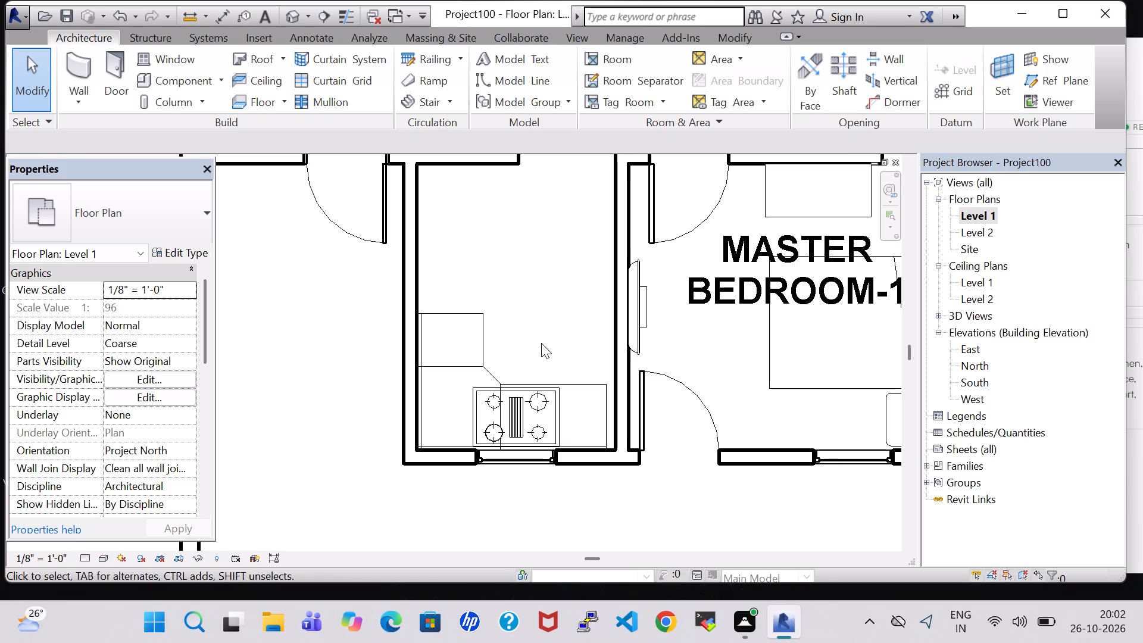
left_click(541, 389)
key("Right")
key("Right")
key("Right")
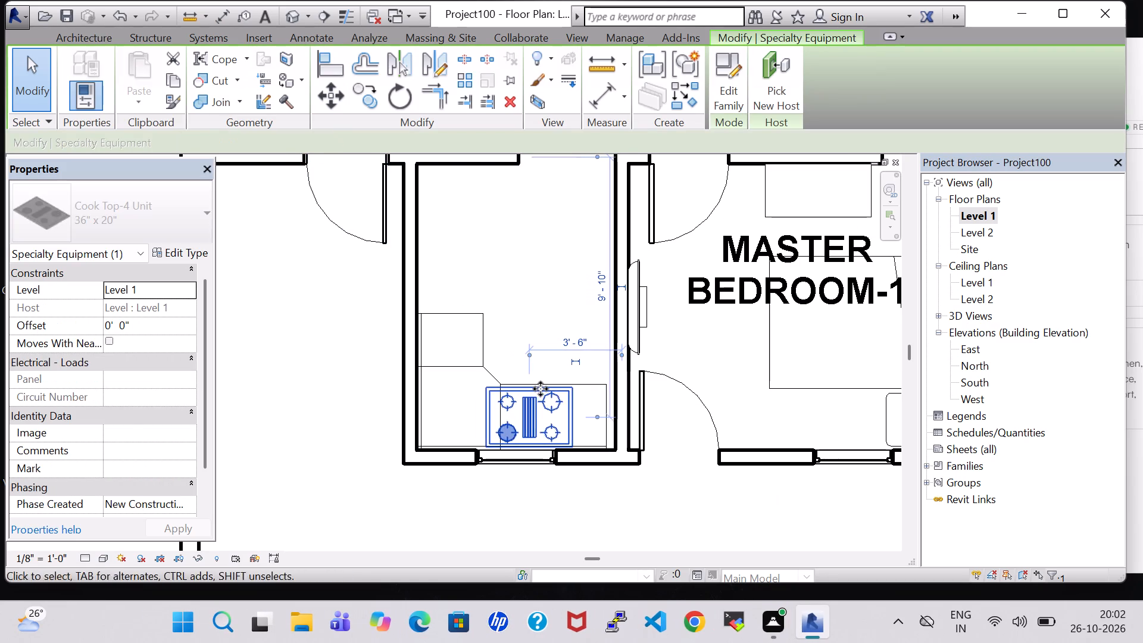
key("Right")
key("Right")
key("Right")
key("Right")
key("Right")
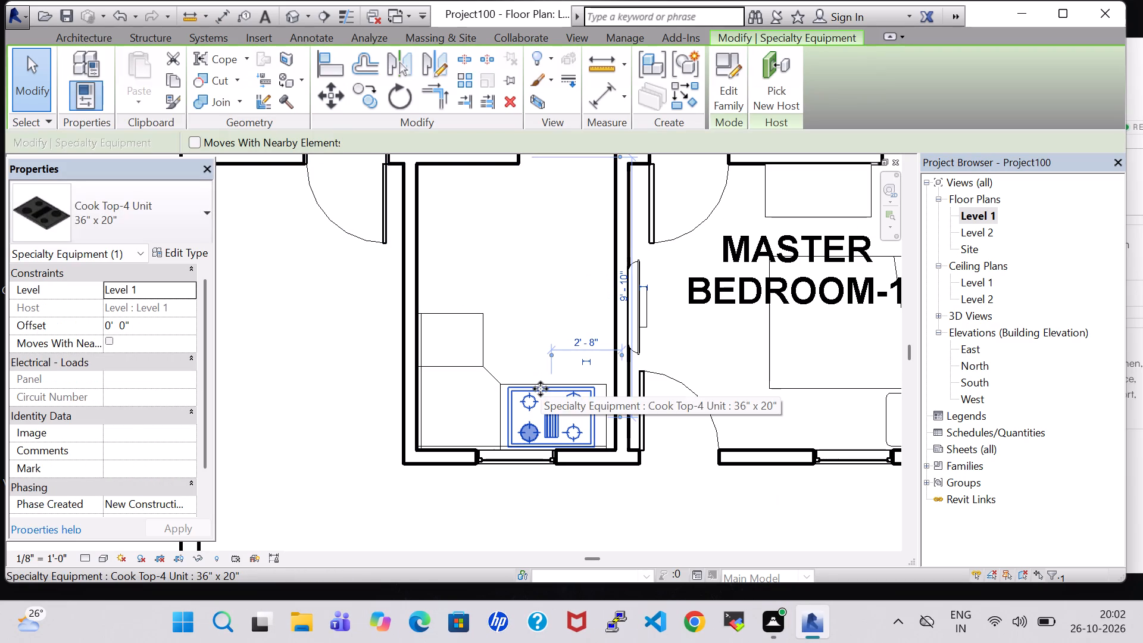
left_click(525, 267)
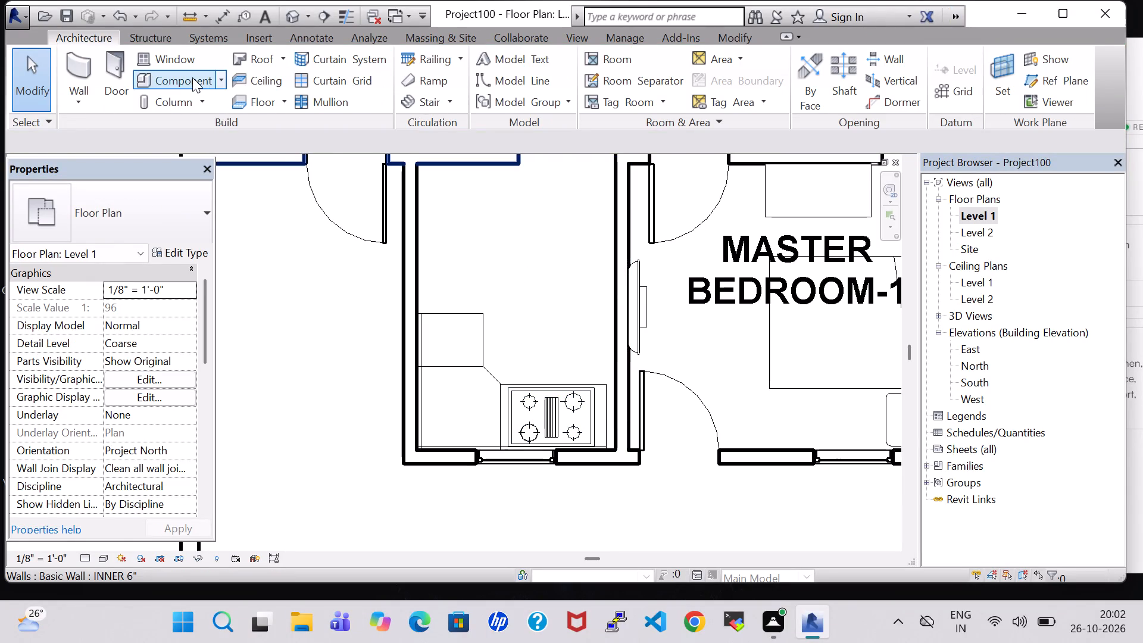
Load the Microwave family from the Domestic folder under Specialty Equipment in the US Imperial library.
left_click(192, 77)
left_click(718, 59)
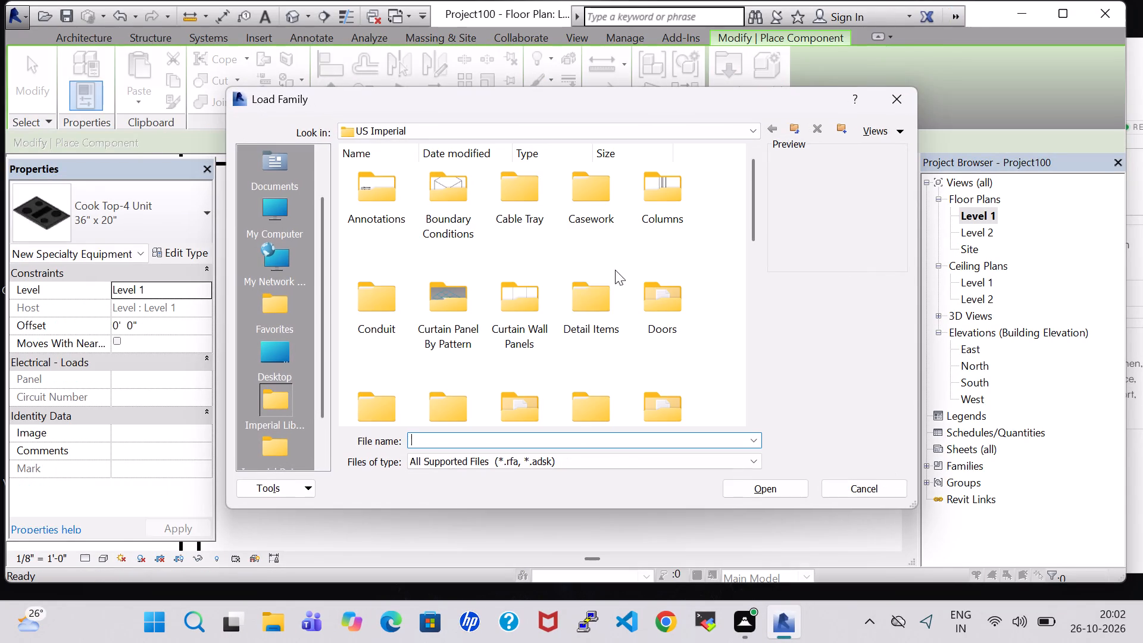
left_click(588, 304)
key("s")
double_click(469, 193)
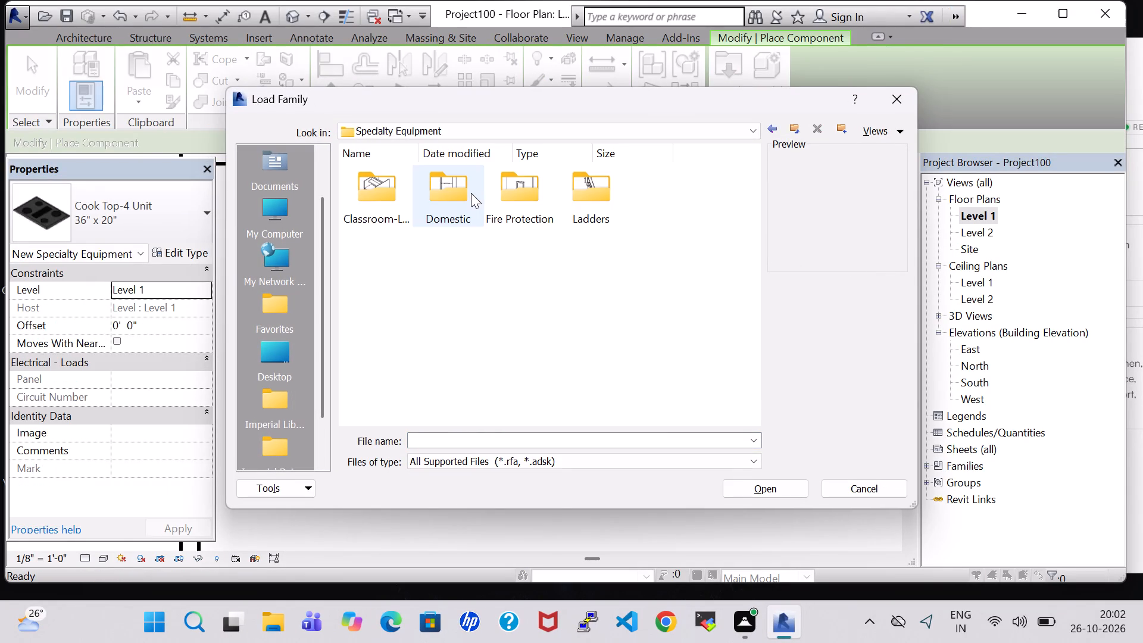
double_click(471, 193)
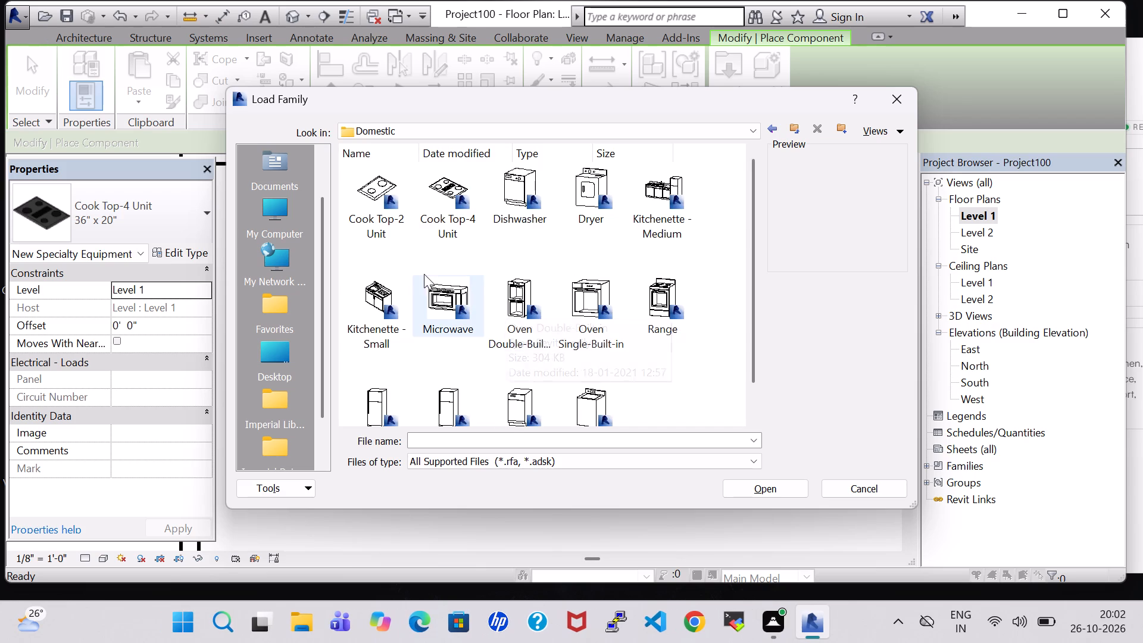
double_click(424, 274)
left_click(435, 283)
left_click(774, 481)
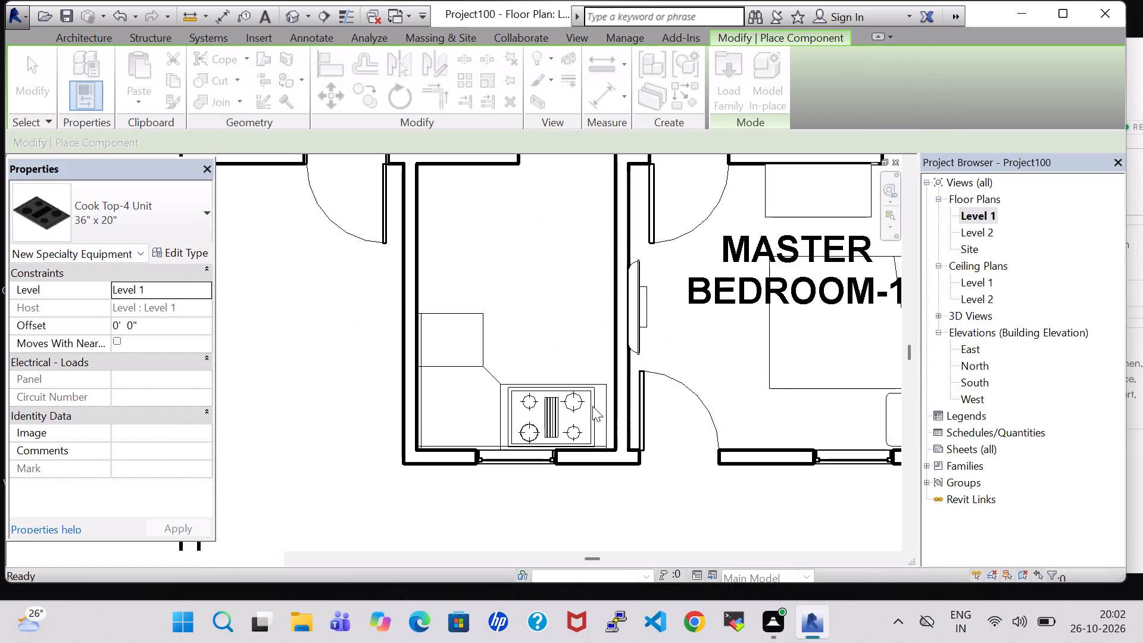
Place the 30" x 16" x 18" Microwave on the counter's short leg, rotated with its long side parallel to the side wall.
key("space")
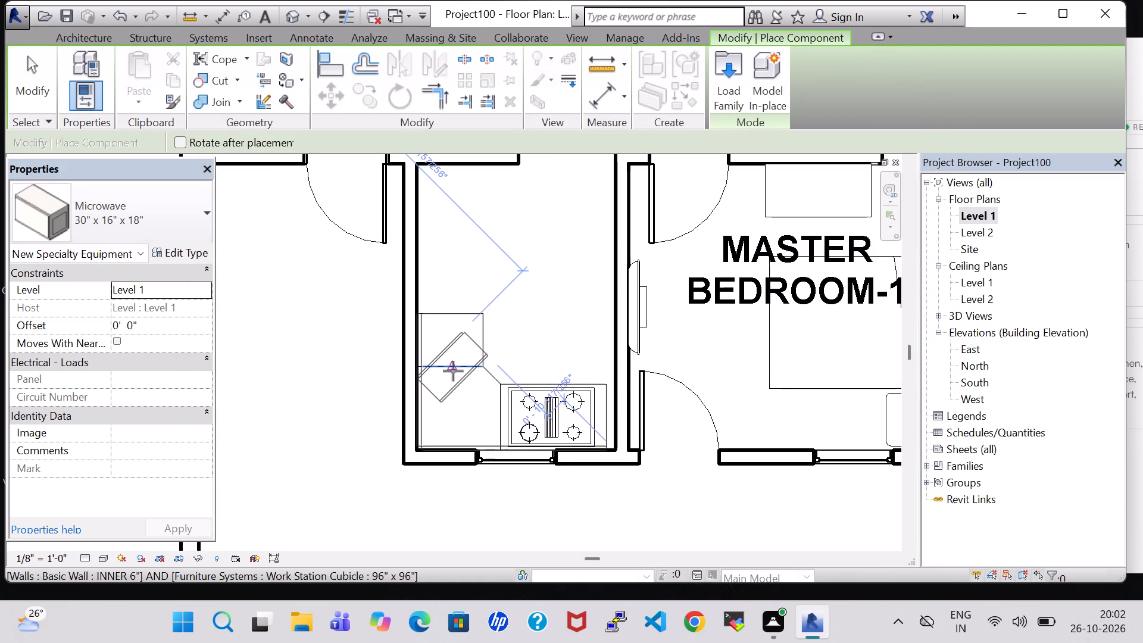
key("space")
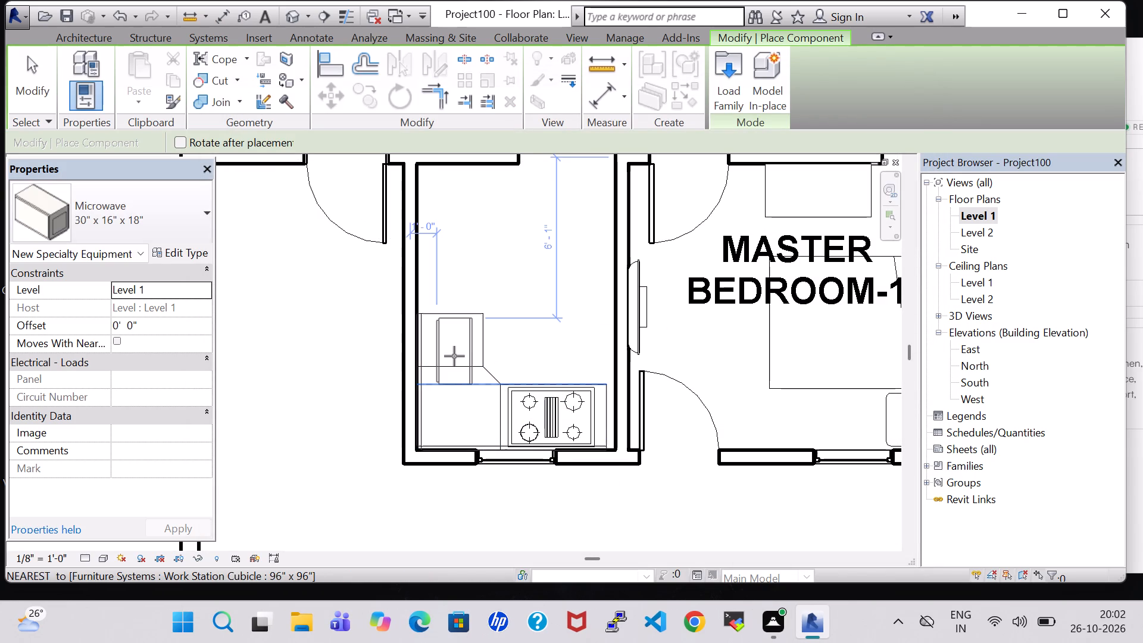
scroll(453, 355, "up", 7)
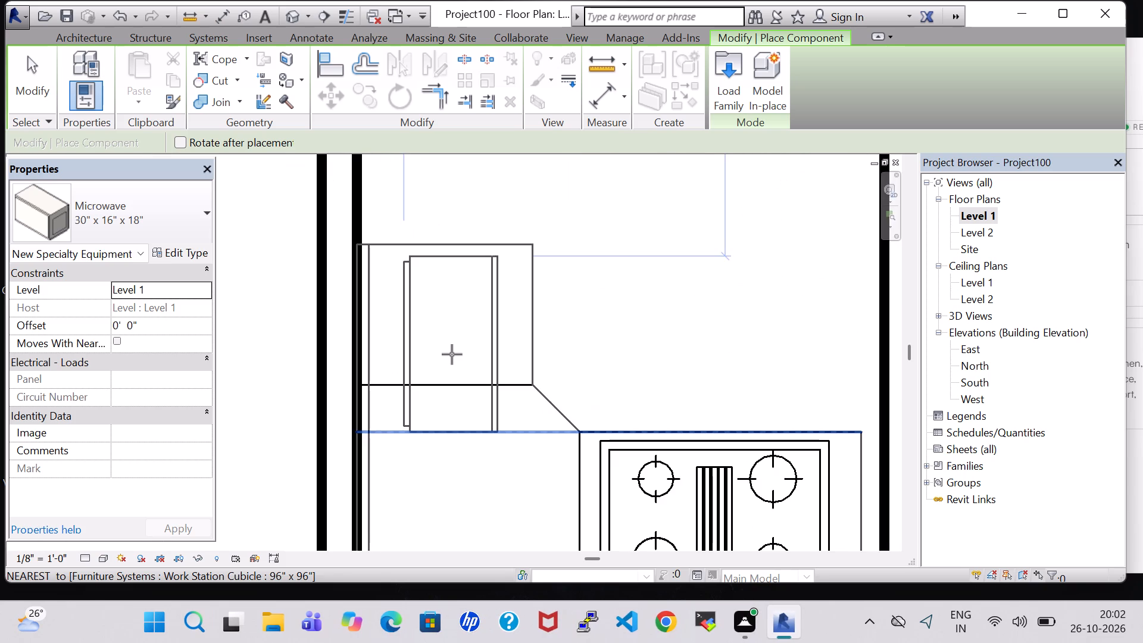
left_click(451, 347)
key("Escape")
key("Escape")
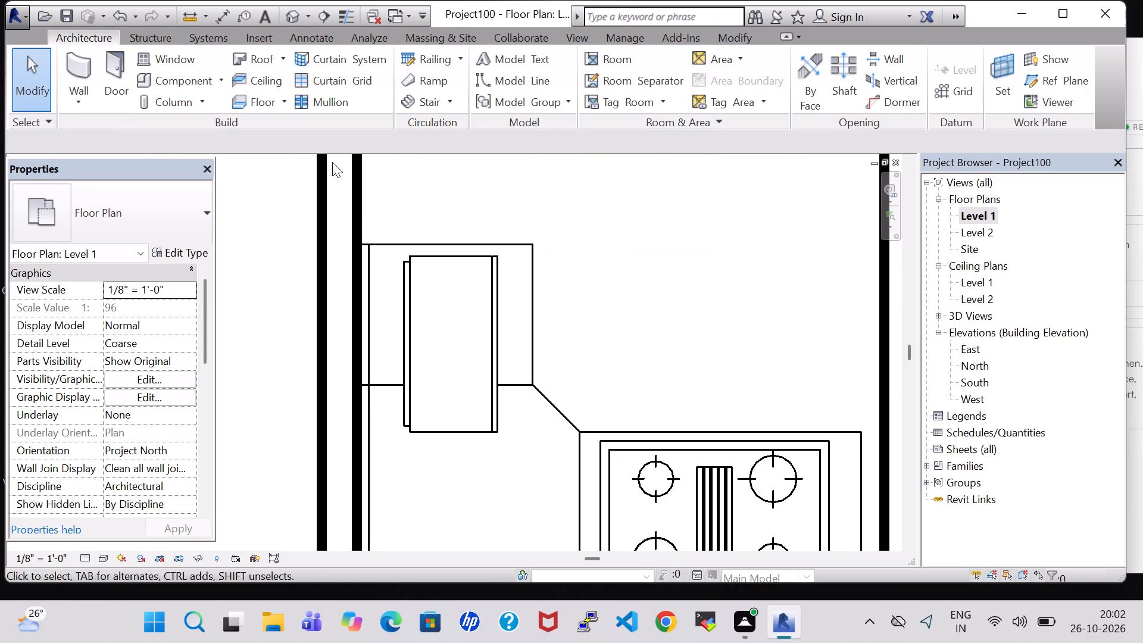
In the 3D view, shift the microwave toward the counter's front edge, about 6' 3" from the wall at the doorway end.
left_click(299, 16)
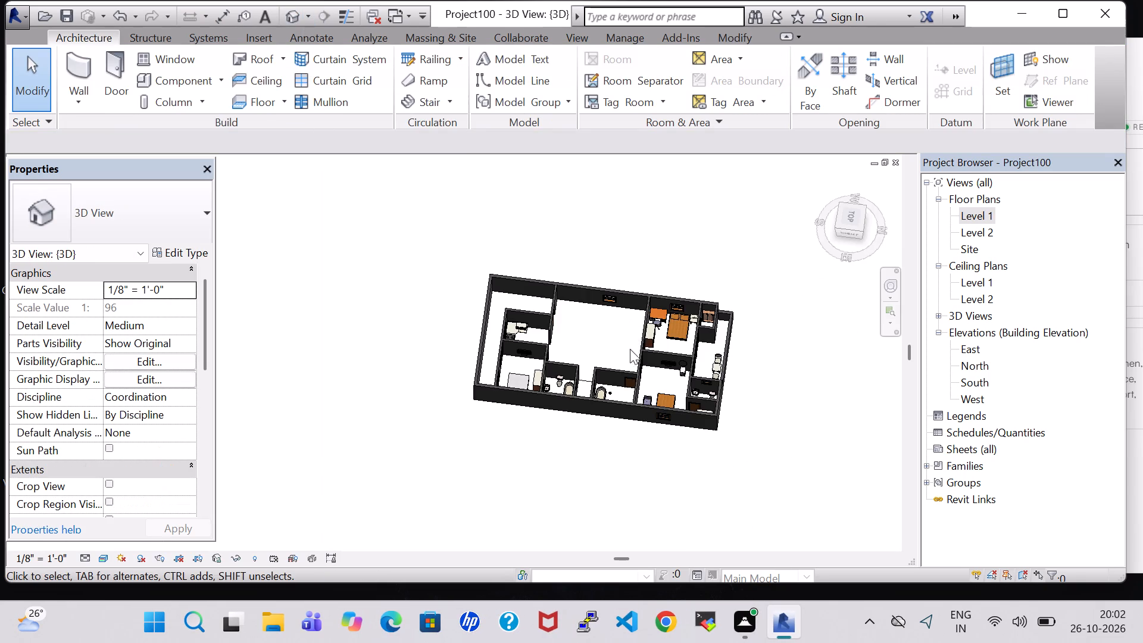
scroll(630, 361, "up", 8)
scroll(433, 330, "up", 2)
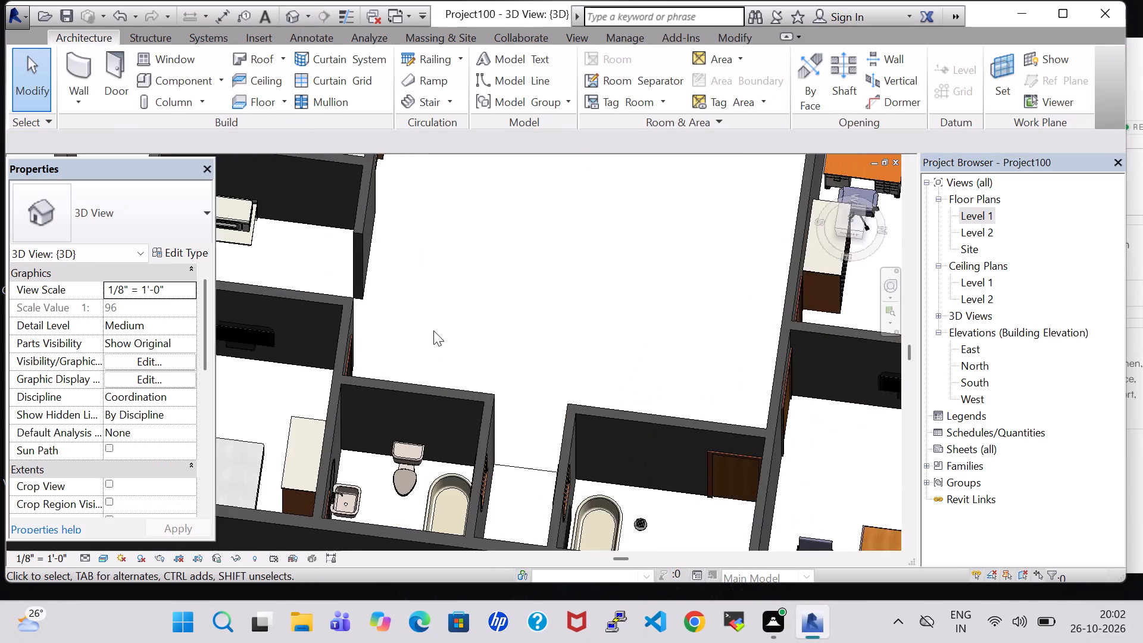
scroll(433, 330, "up", 3)
middle_click_drag(433, 330, 597, 401)
middle_click(419, 317)
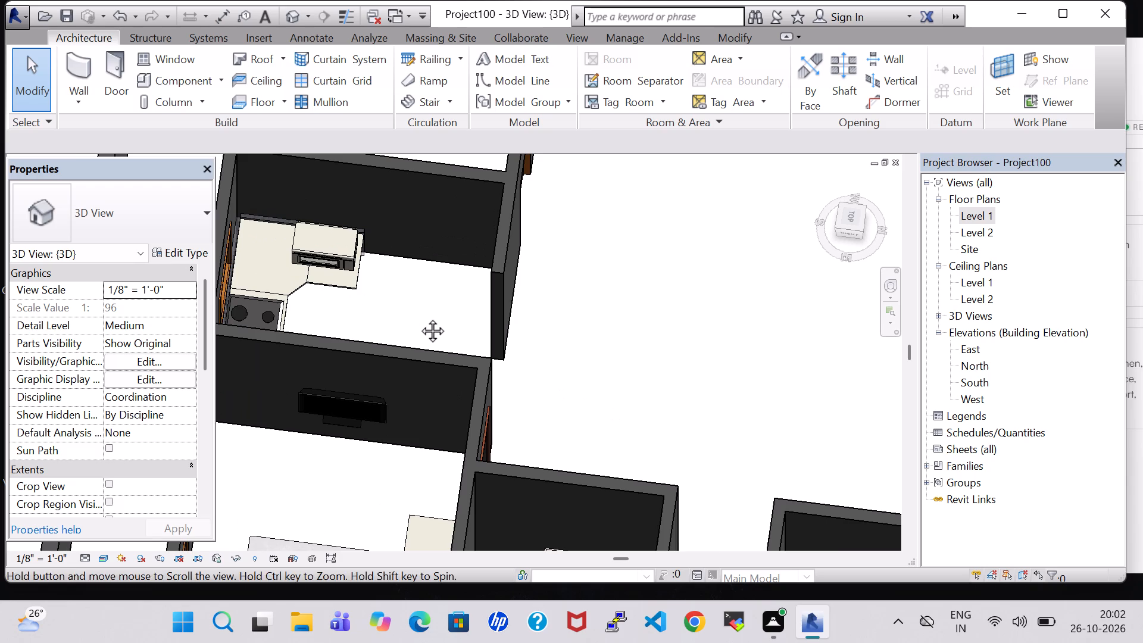
scroll(419, 317, "up", 1)
middle_click_drag(419, 317, 407, 264)
left_click(363, 219)
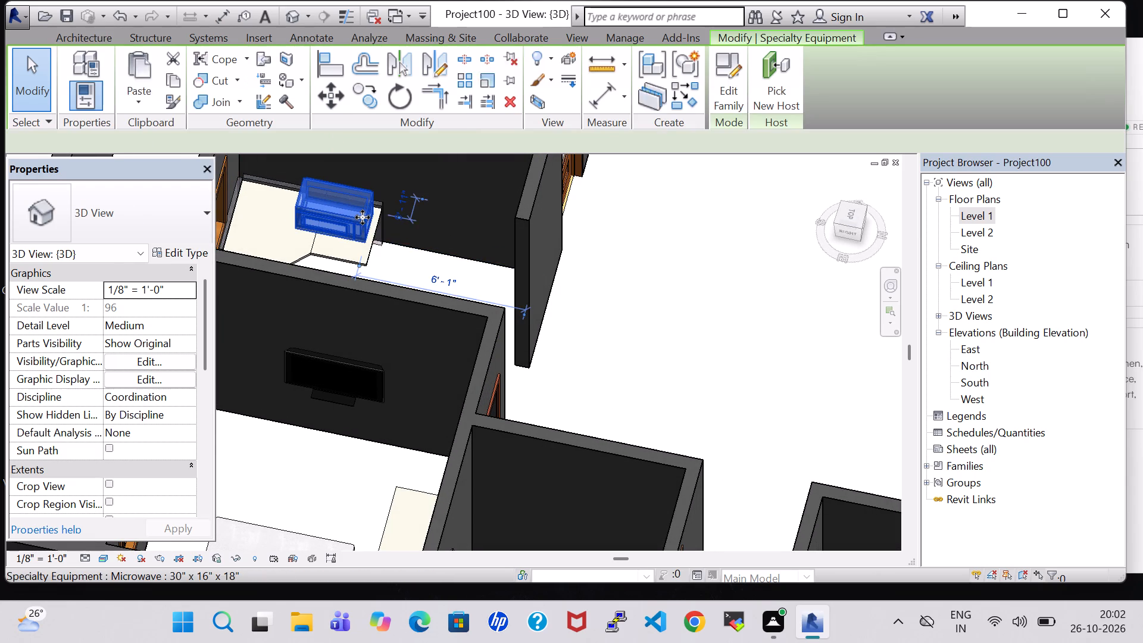
key("Left")
key("Left")
key("Left")
key("Left")
key("Left")
key("Left")
key("Left")
key("Left")
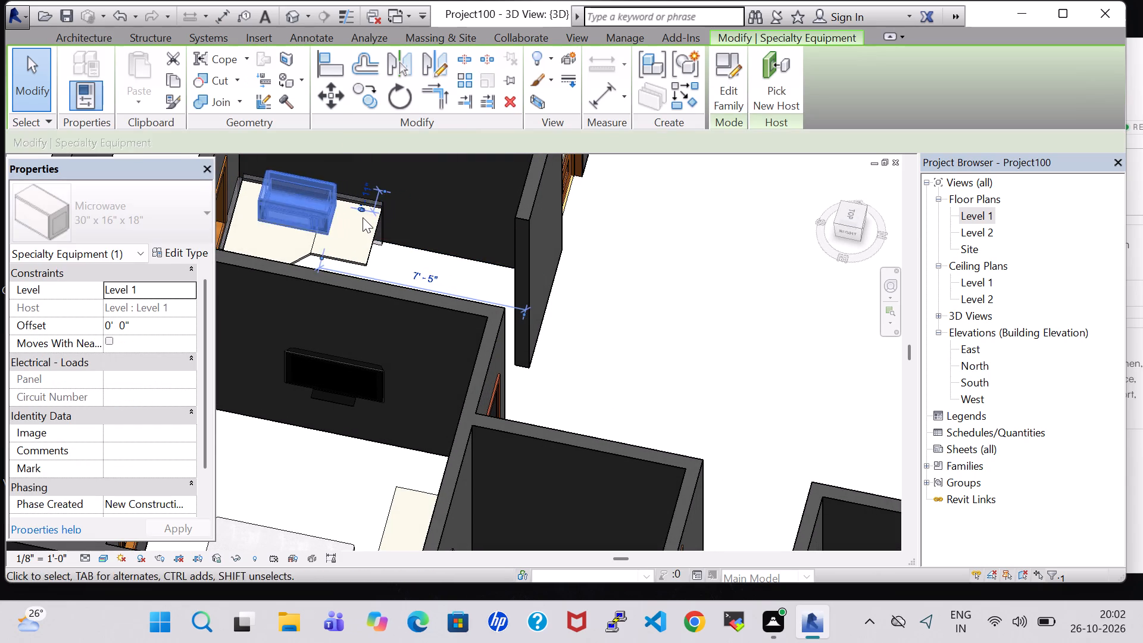
key("Left")
key("Down")
key("Down")
key("Right")
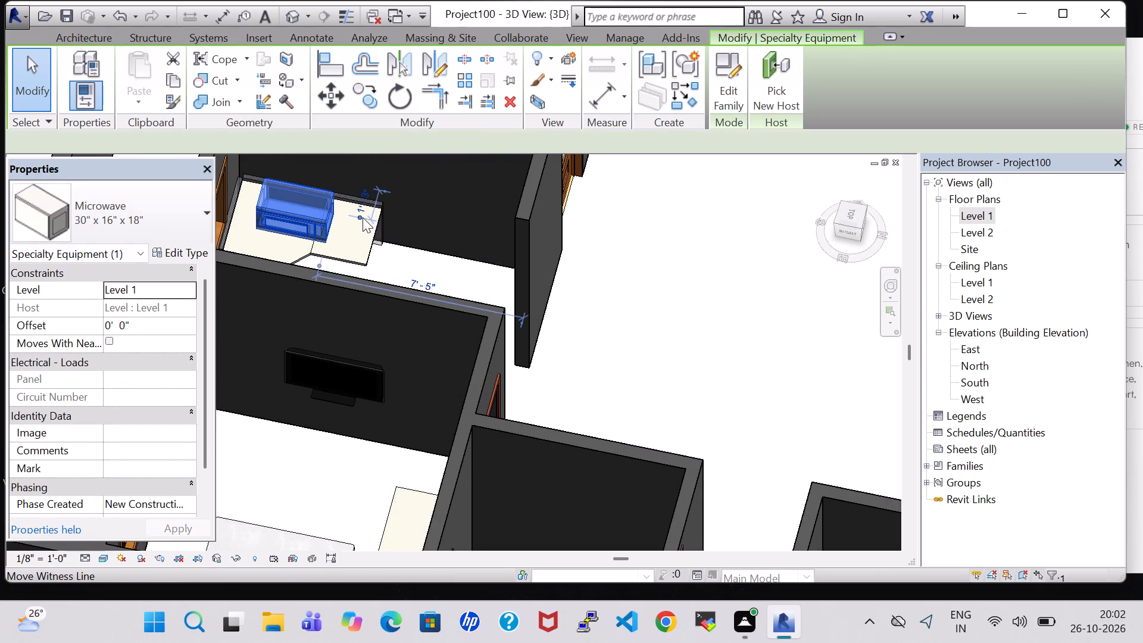
key("Right")
key("Right")
key("Right")
key("Right")
key("Right")
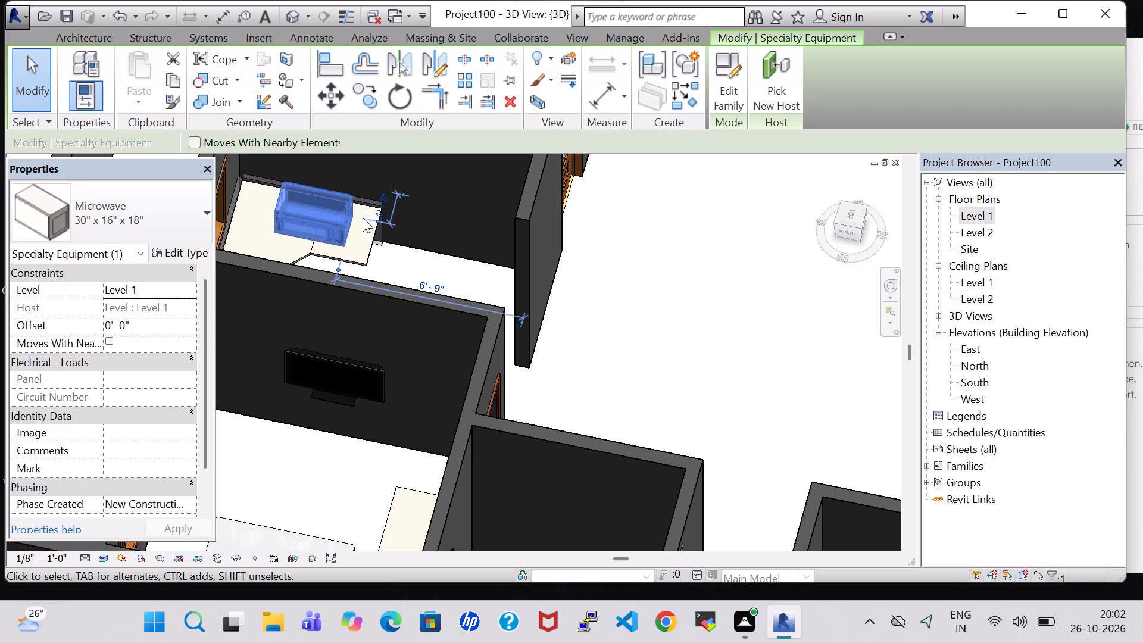
key("Right")
key("Right")
key("Right")
key("Right")
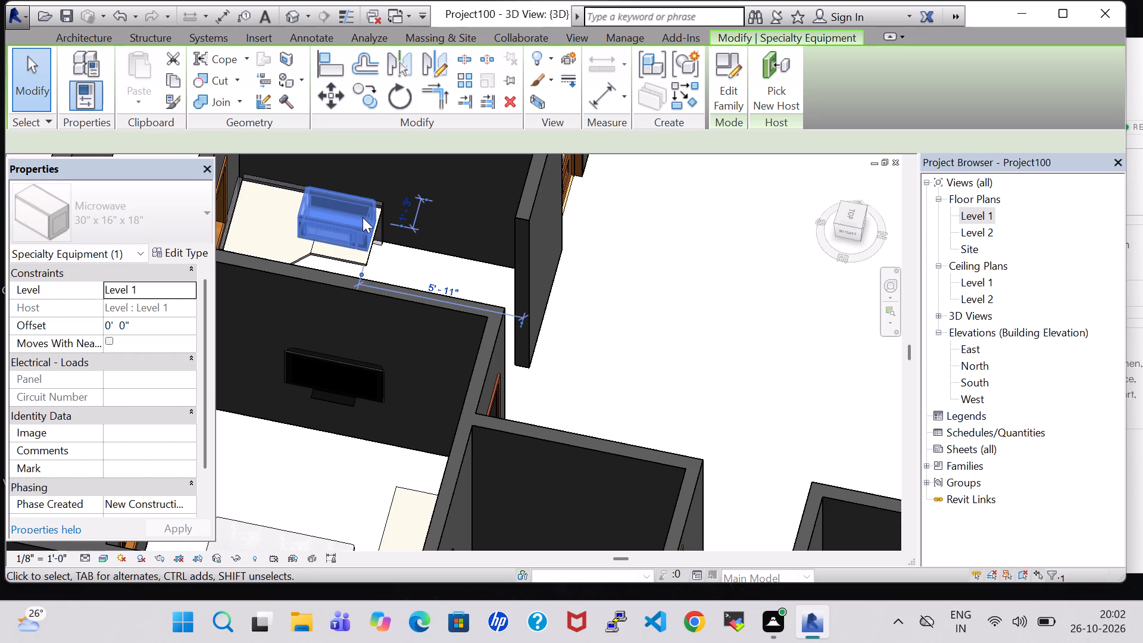
key("Left")
key("Left")
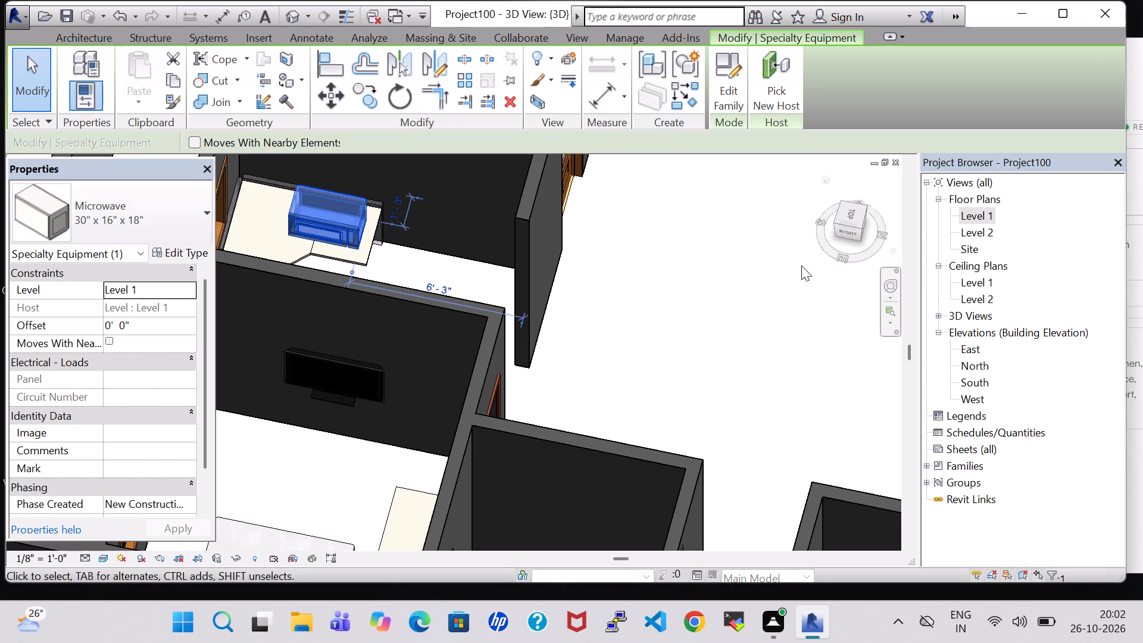
left_click(741, 256)
Return to the Level 1 plan and load the Refrigerator family from the Domestic folder under Specialty Equipment.
double_click(970, 220)
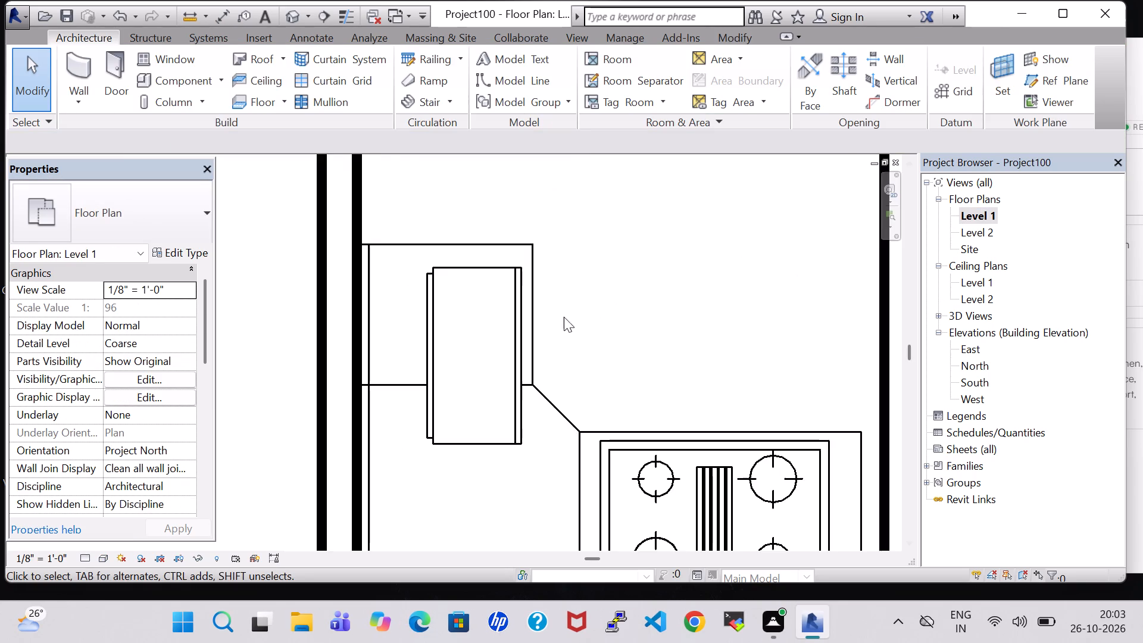
scroll(558, 331, "down", 3)
middle_click_drag(561, 331, 545, 454)
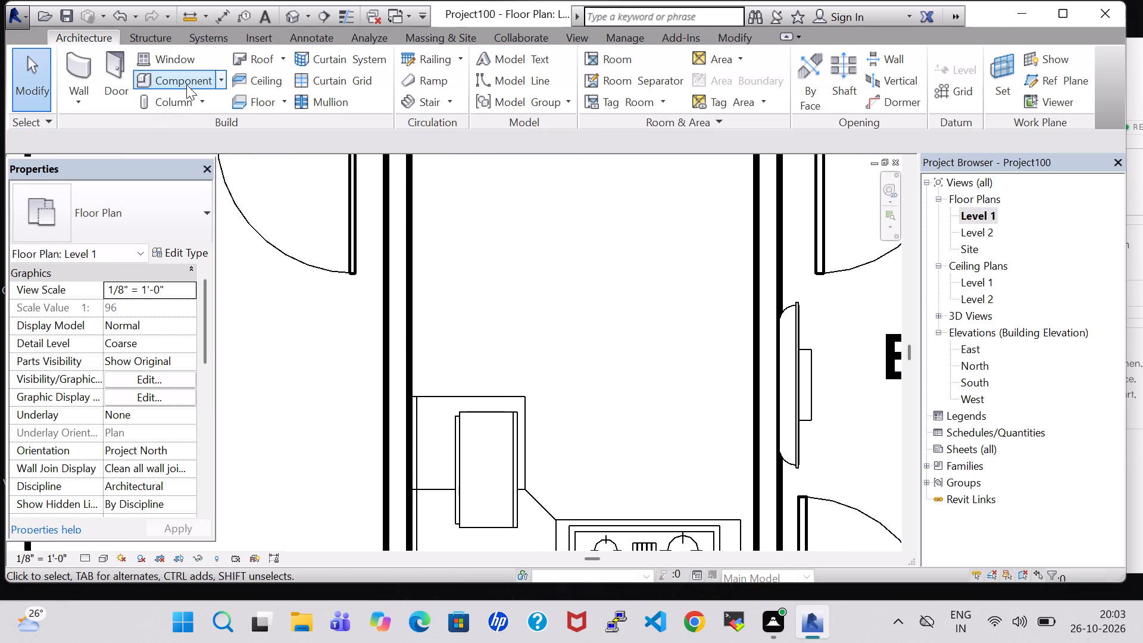
left_click(186, 85)
left_click(716, 89)
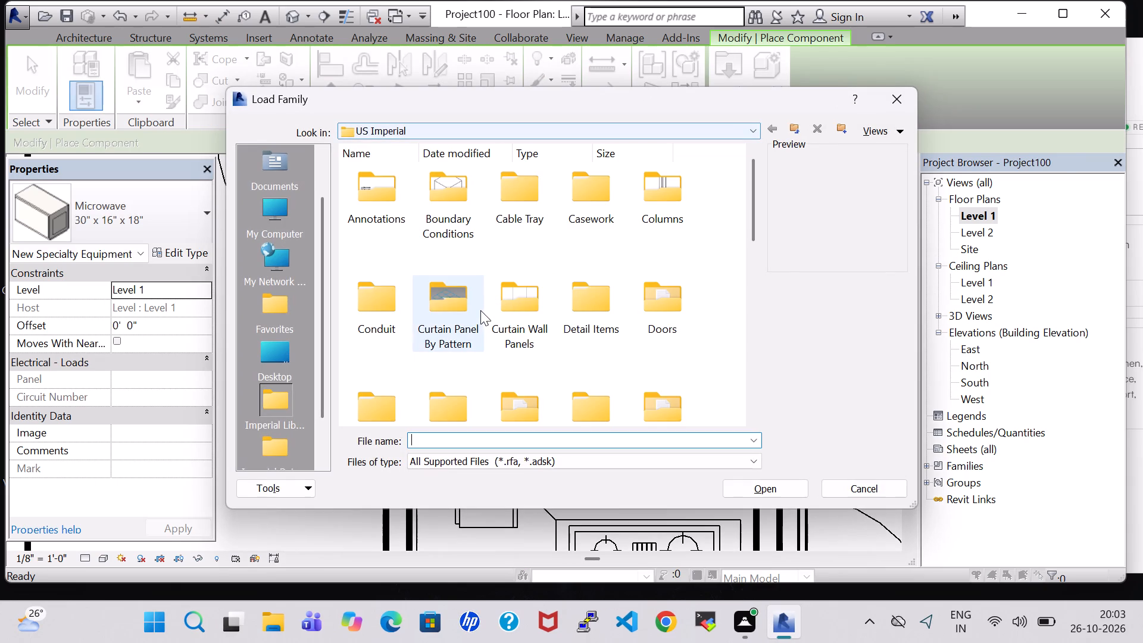
left_click(473, 311)
key("s")
double_click(434, 213)
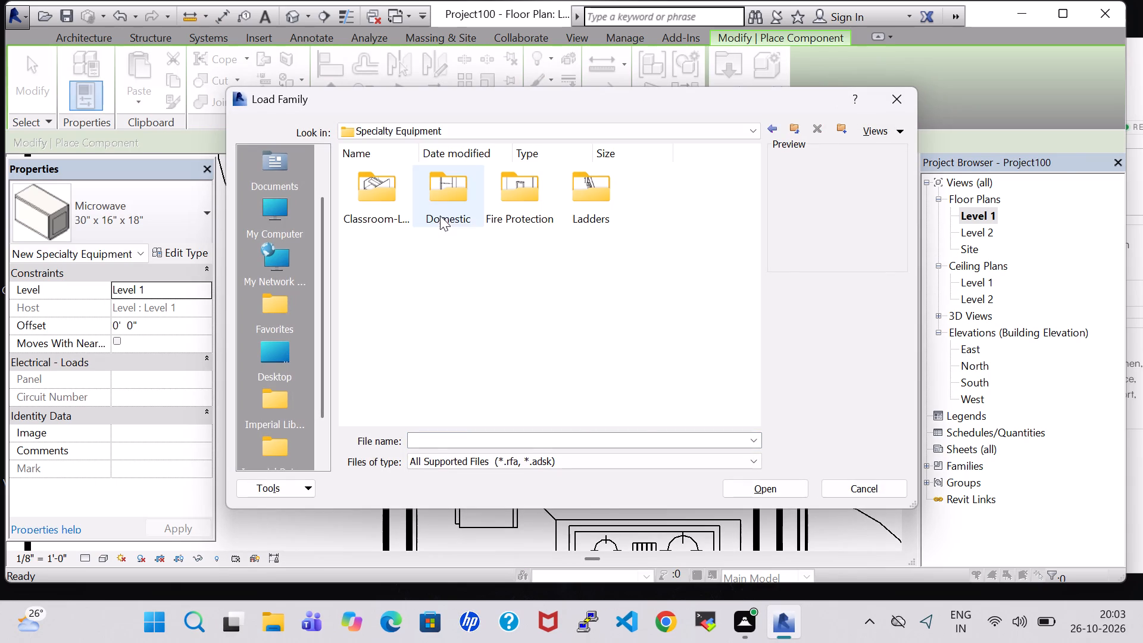
double_click(442, 199)
scroll(566, 369, "down", 2)
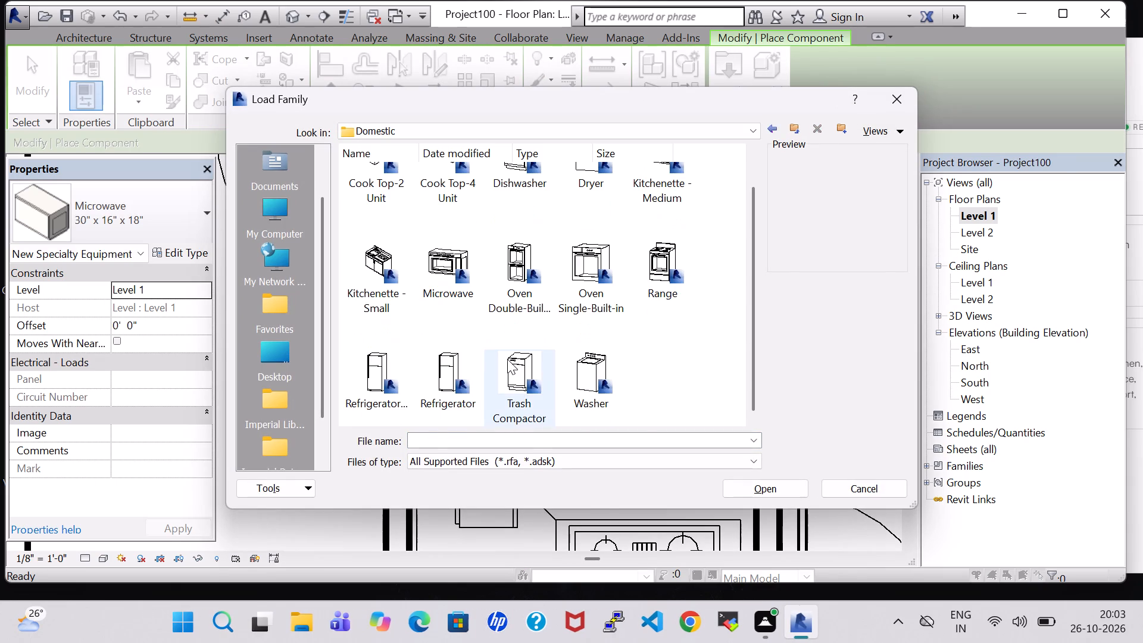
left_click(442, 361)
left_click(798, 485)
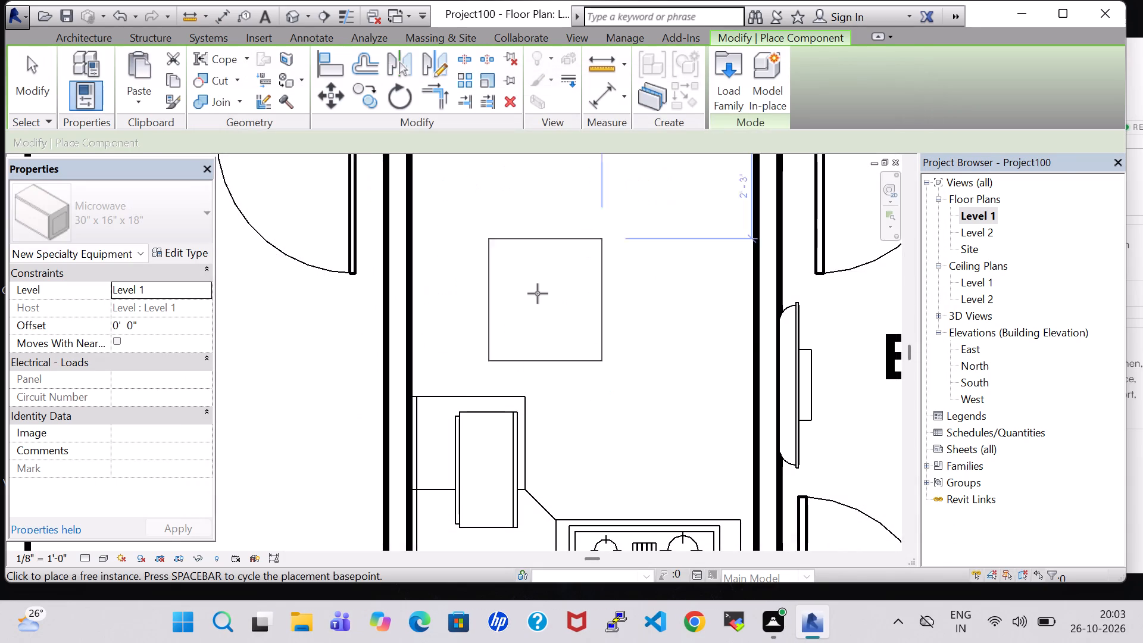
Place the 30" x 32" RH Refrigerator in the room's corner beside the doorway opening and rotate it 90 degrees.
scroll(538, 294, "down", 4)
left_click(511, 249)
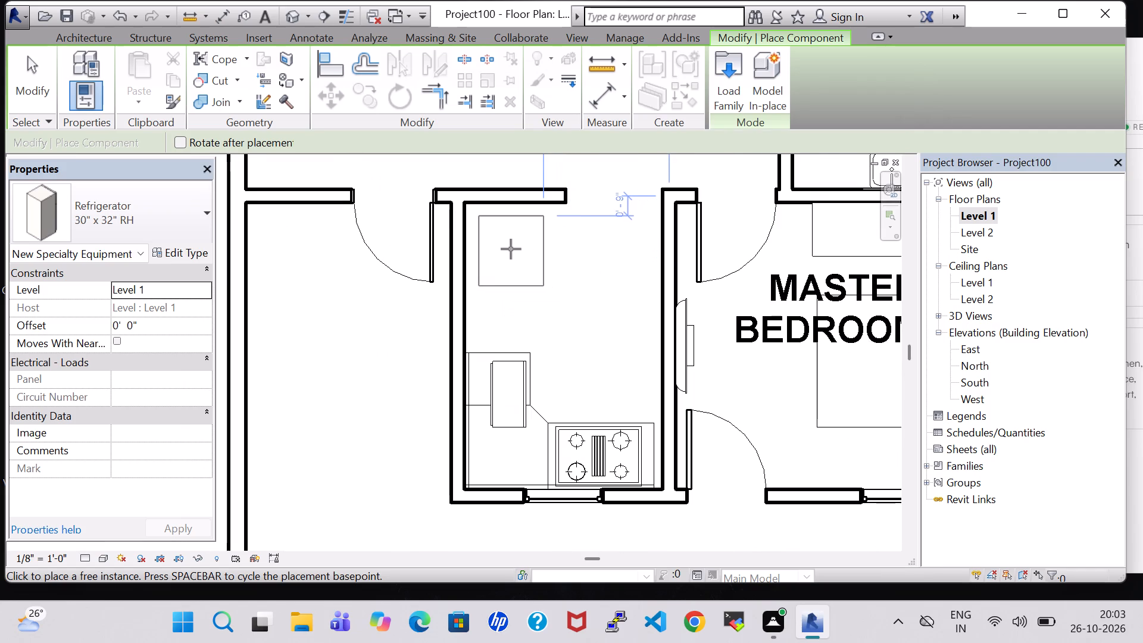
key("Escape")
key("Escape")
left_click(521, 229)
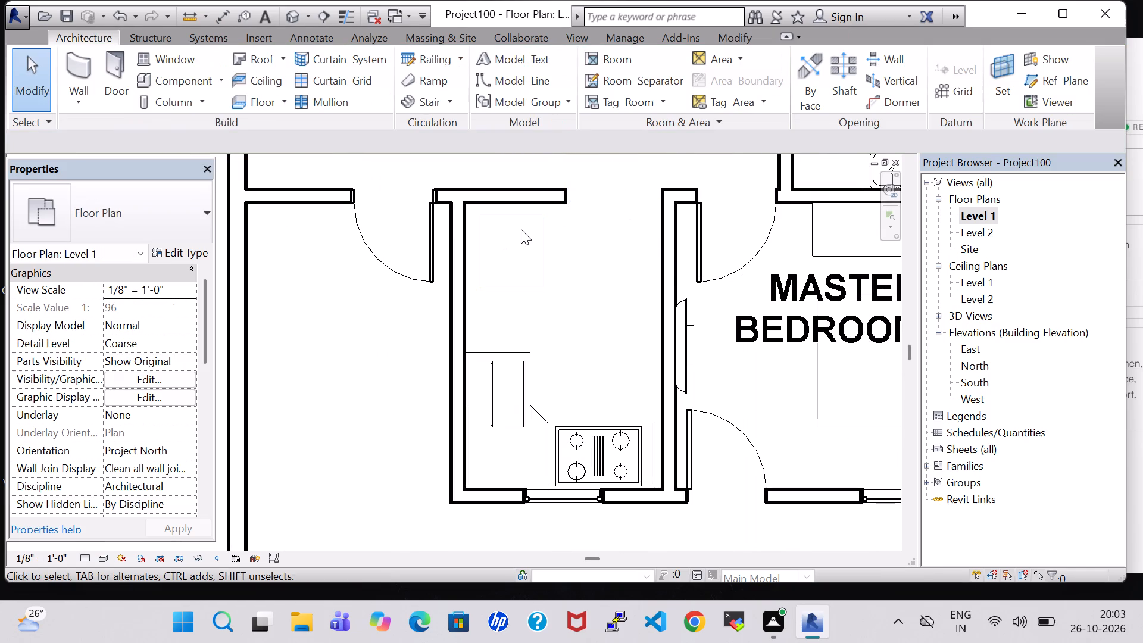
left_click(521, 217)
key("space")
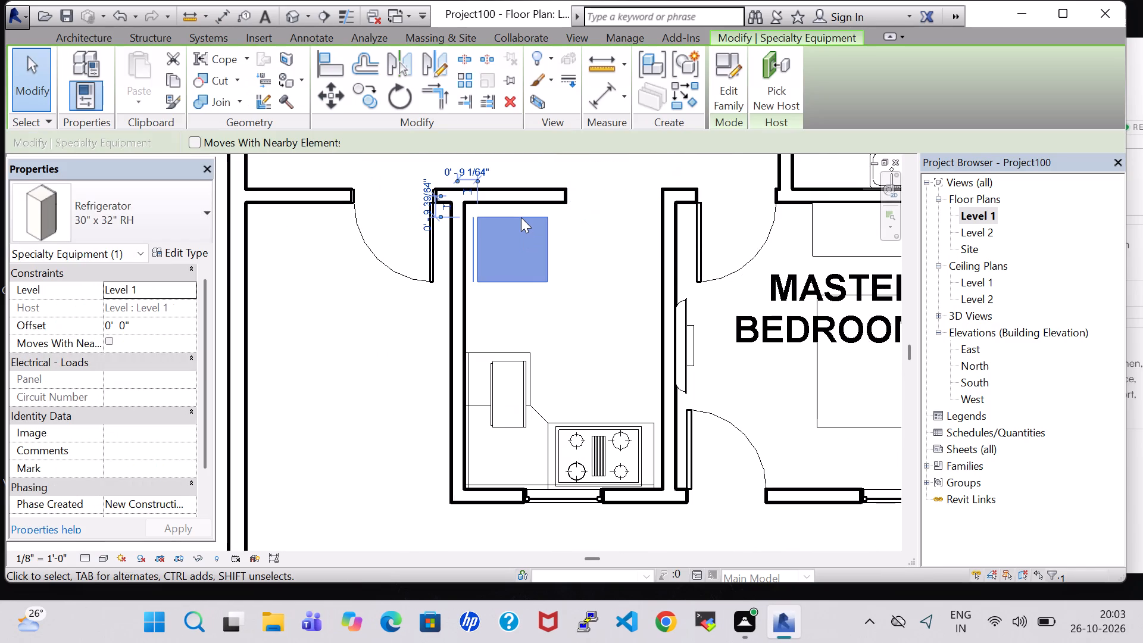
Move the refrigerator closer to both walls of the corner beside the doorway opening.
scroll(521, 217, "up", 6)
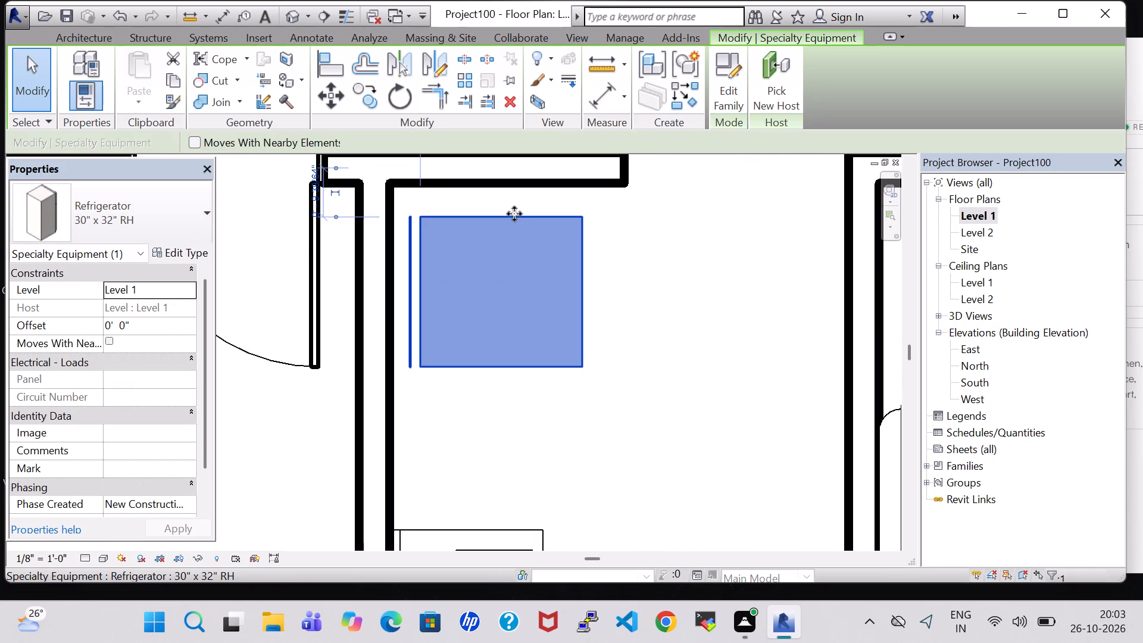
key("Up")
key("Up")
key("Up")
key("Up")
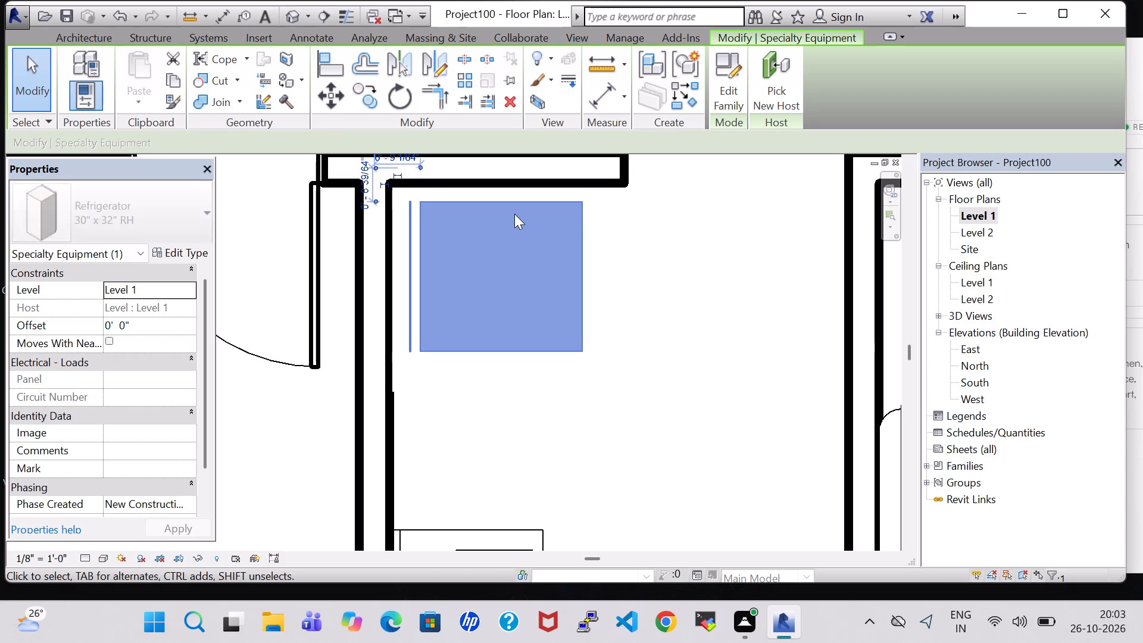
key("Up")
key("Up")
key("Left")
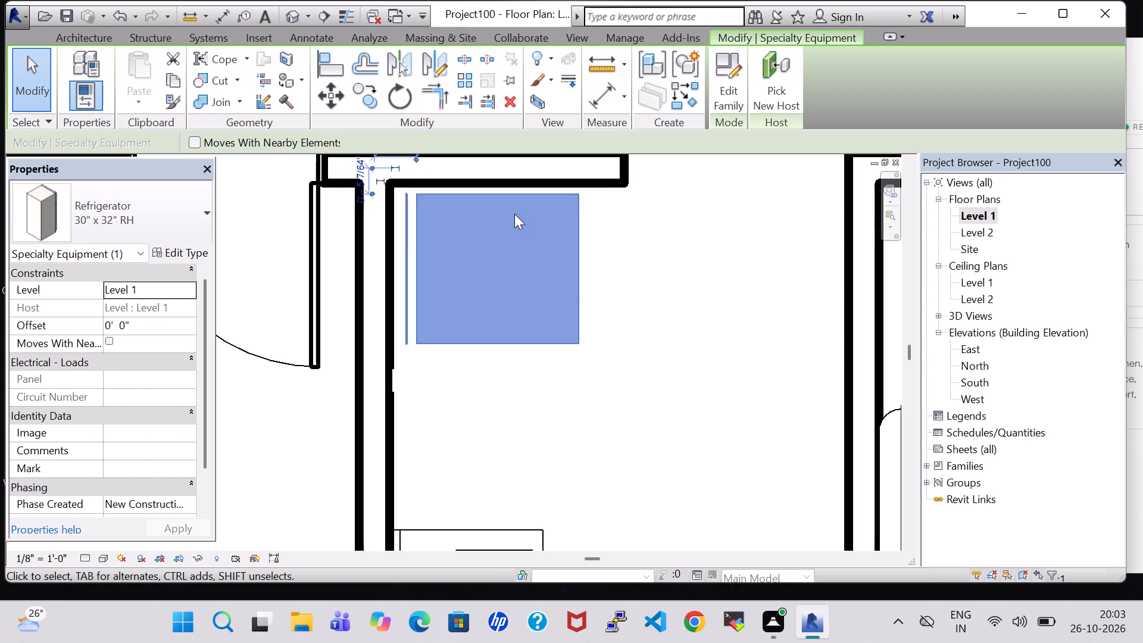
key("Left")
key("Left")
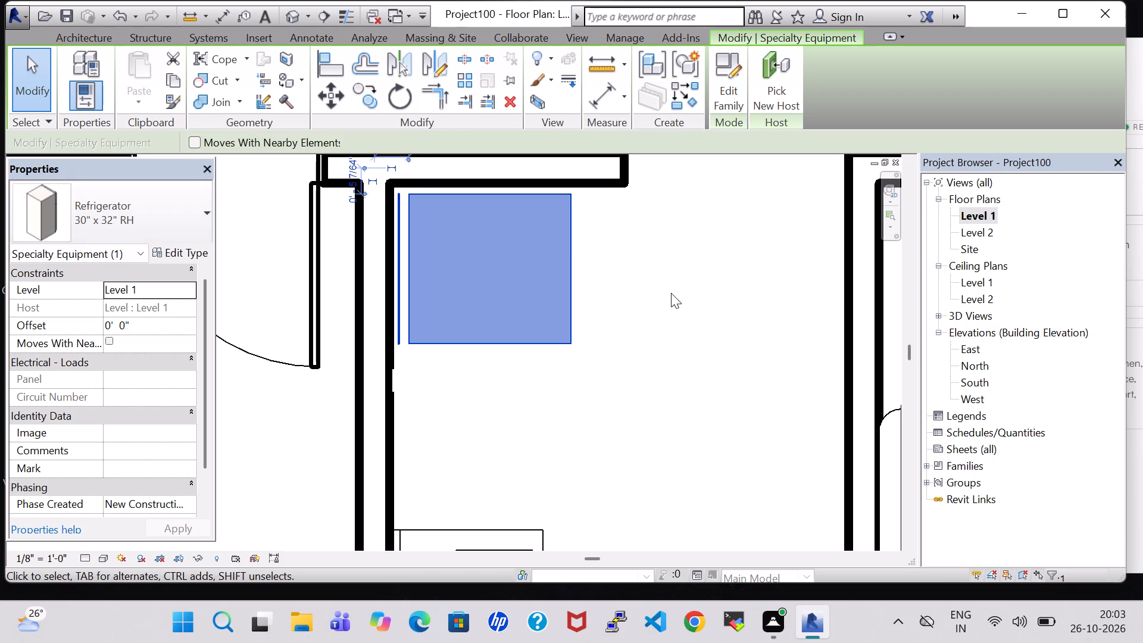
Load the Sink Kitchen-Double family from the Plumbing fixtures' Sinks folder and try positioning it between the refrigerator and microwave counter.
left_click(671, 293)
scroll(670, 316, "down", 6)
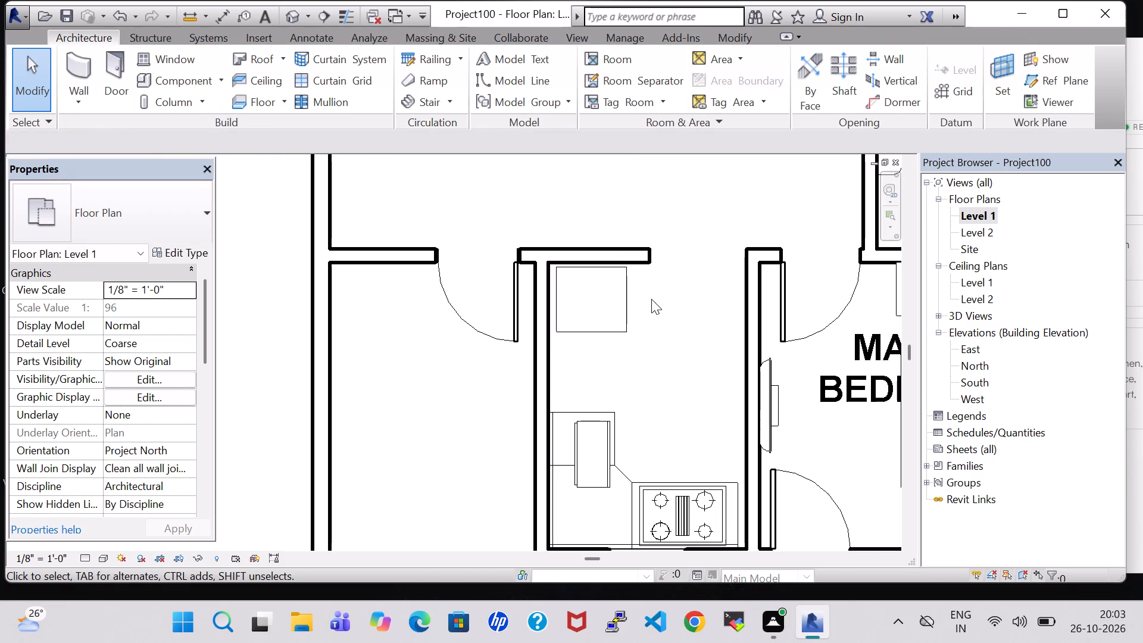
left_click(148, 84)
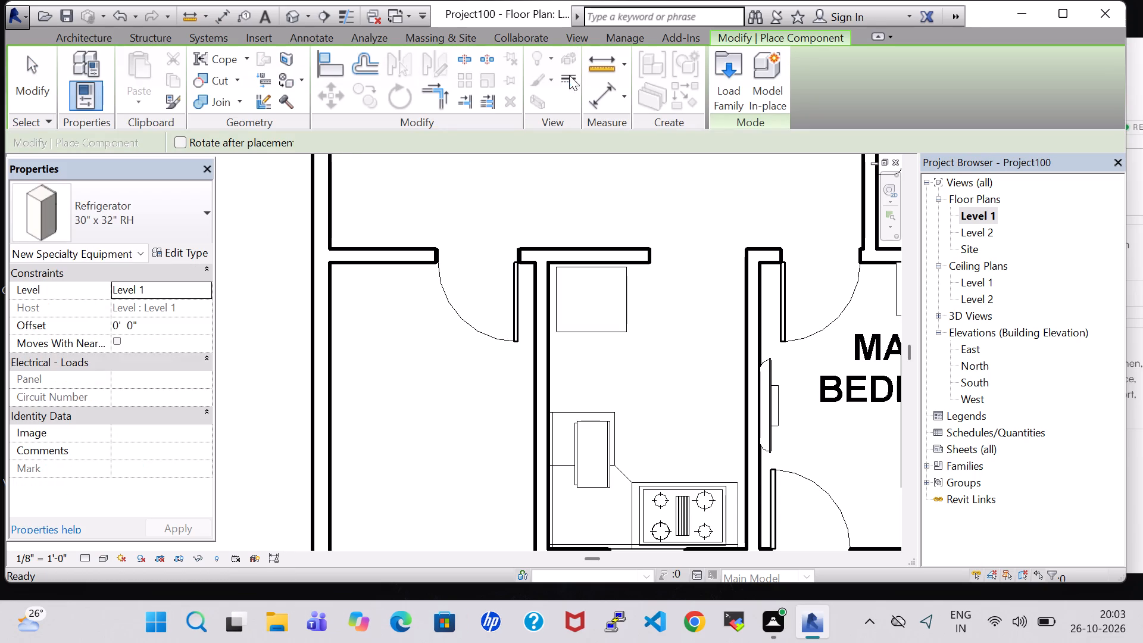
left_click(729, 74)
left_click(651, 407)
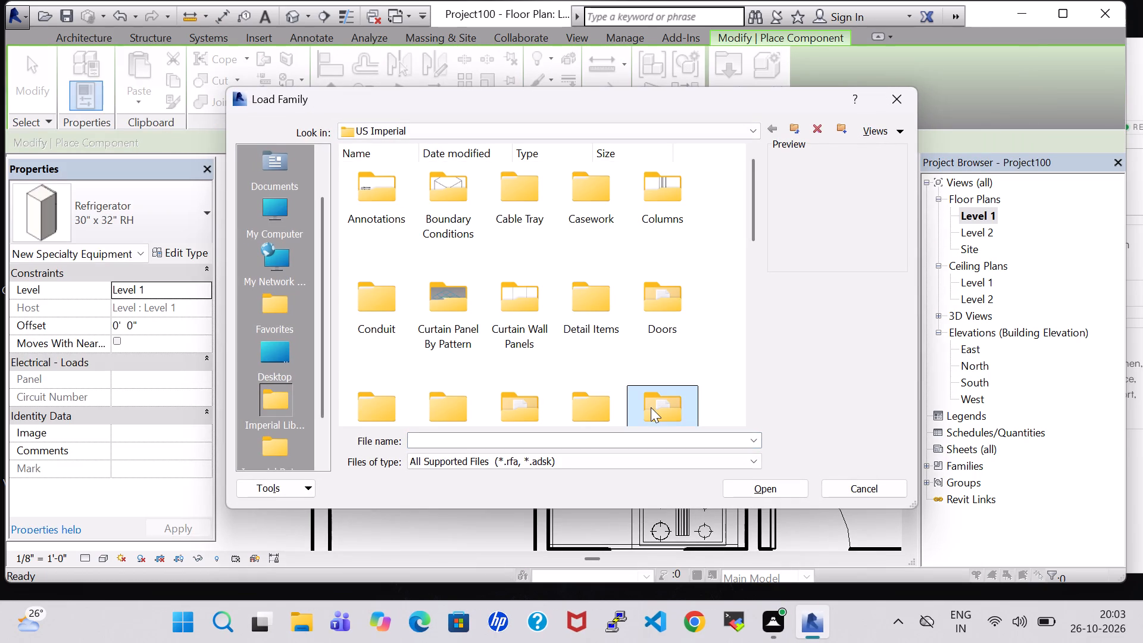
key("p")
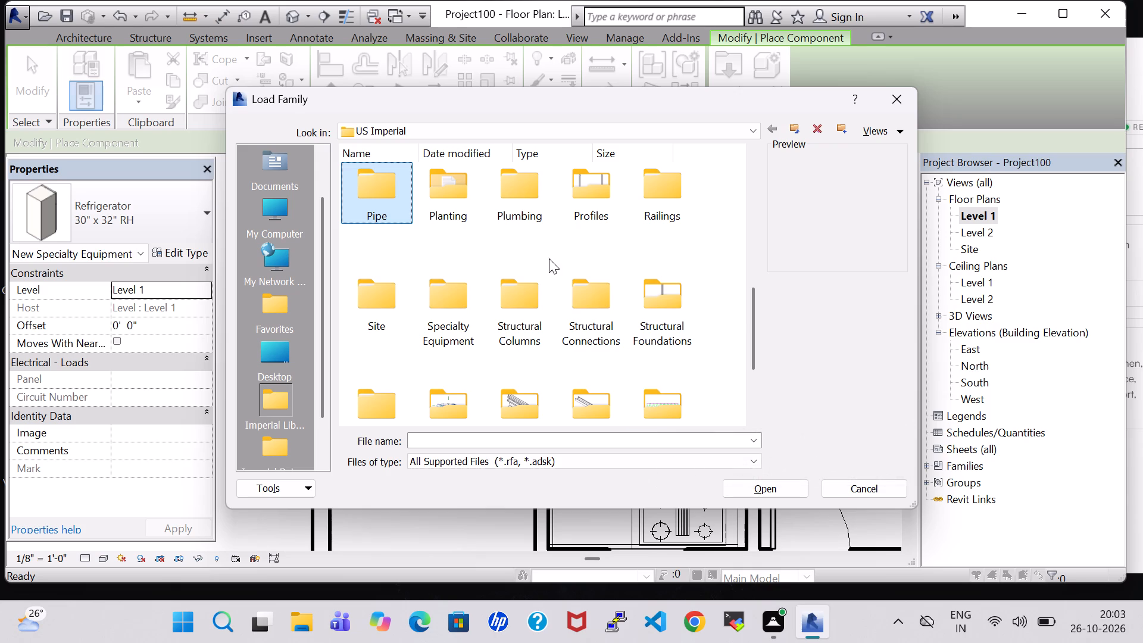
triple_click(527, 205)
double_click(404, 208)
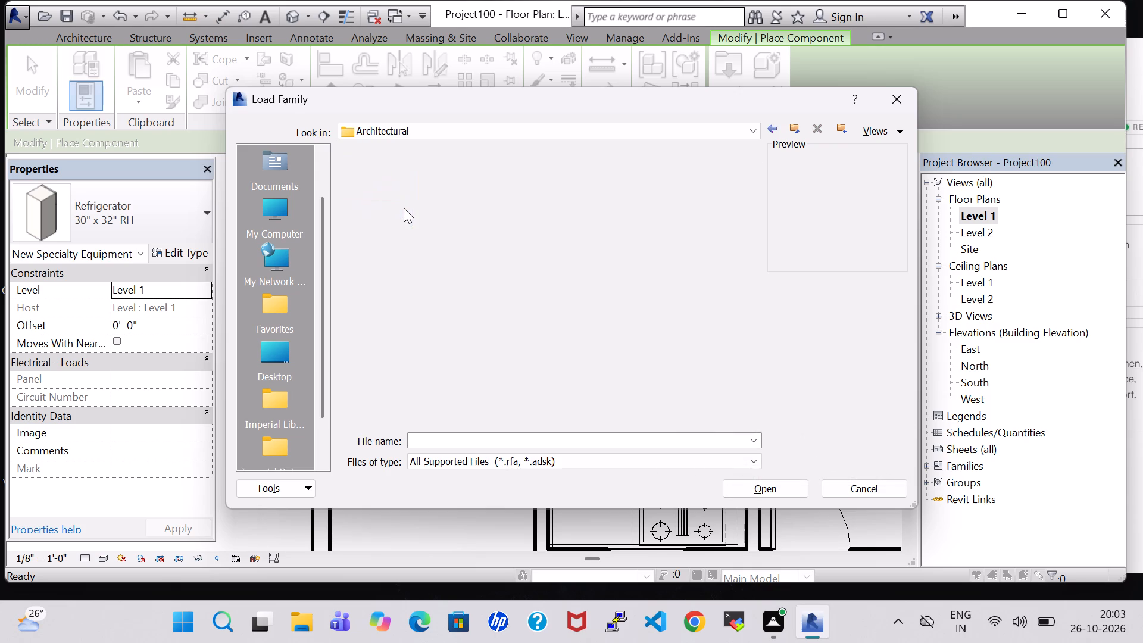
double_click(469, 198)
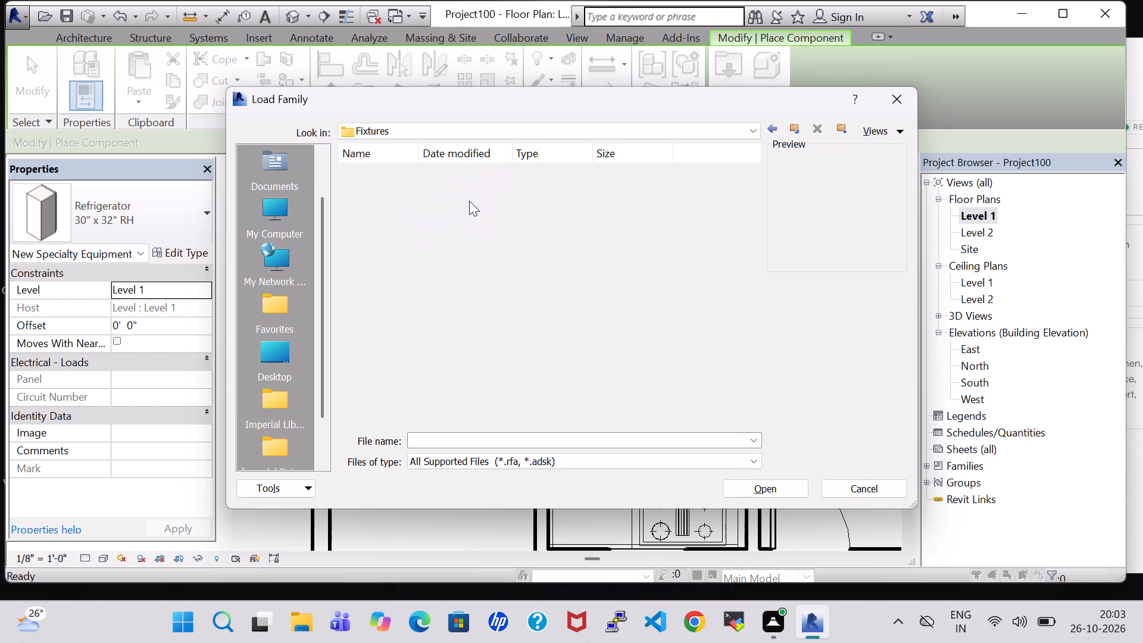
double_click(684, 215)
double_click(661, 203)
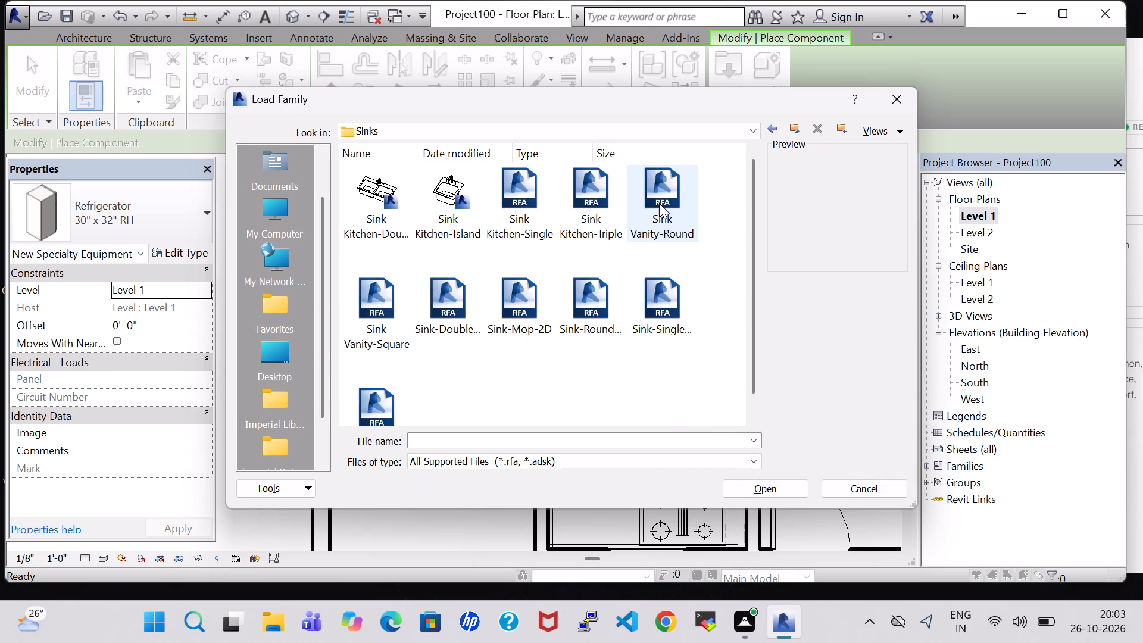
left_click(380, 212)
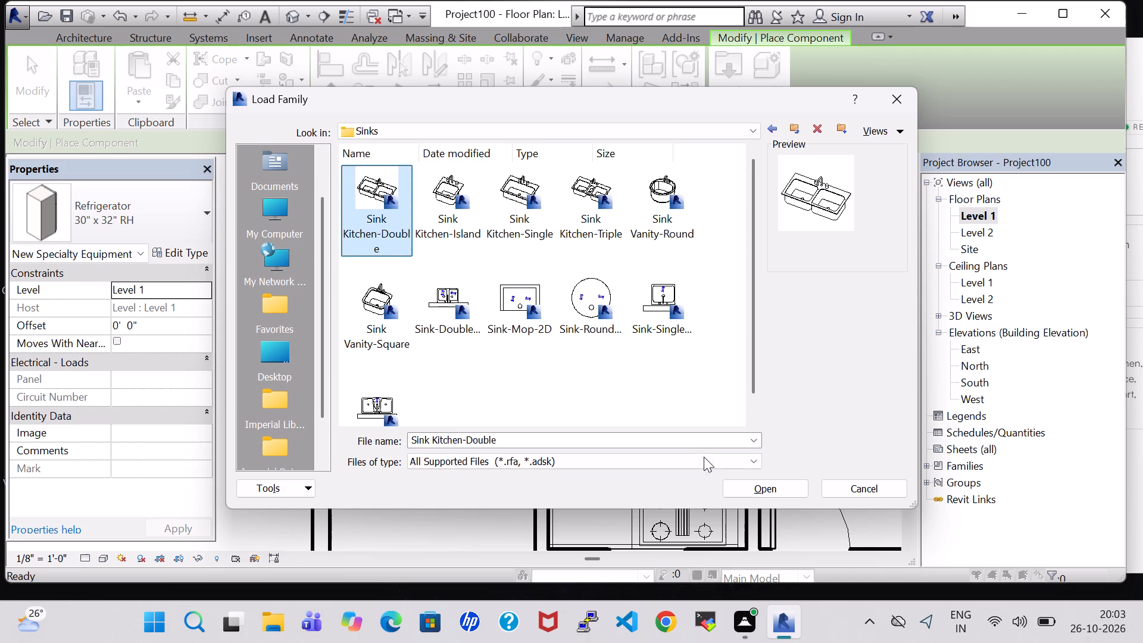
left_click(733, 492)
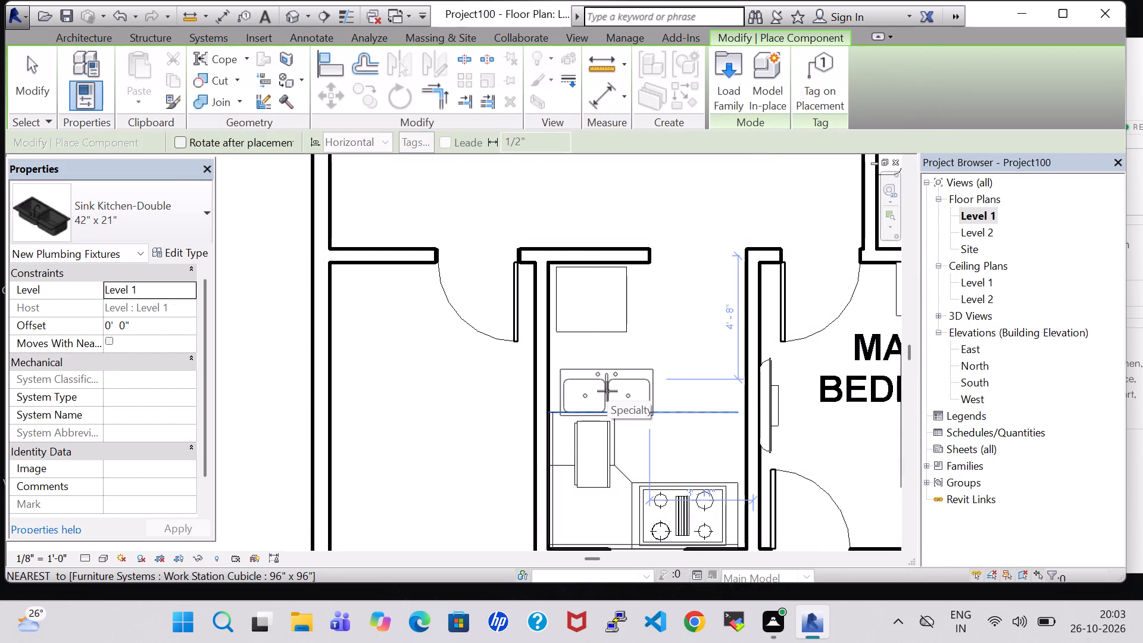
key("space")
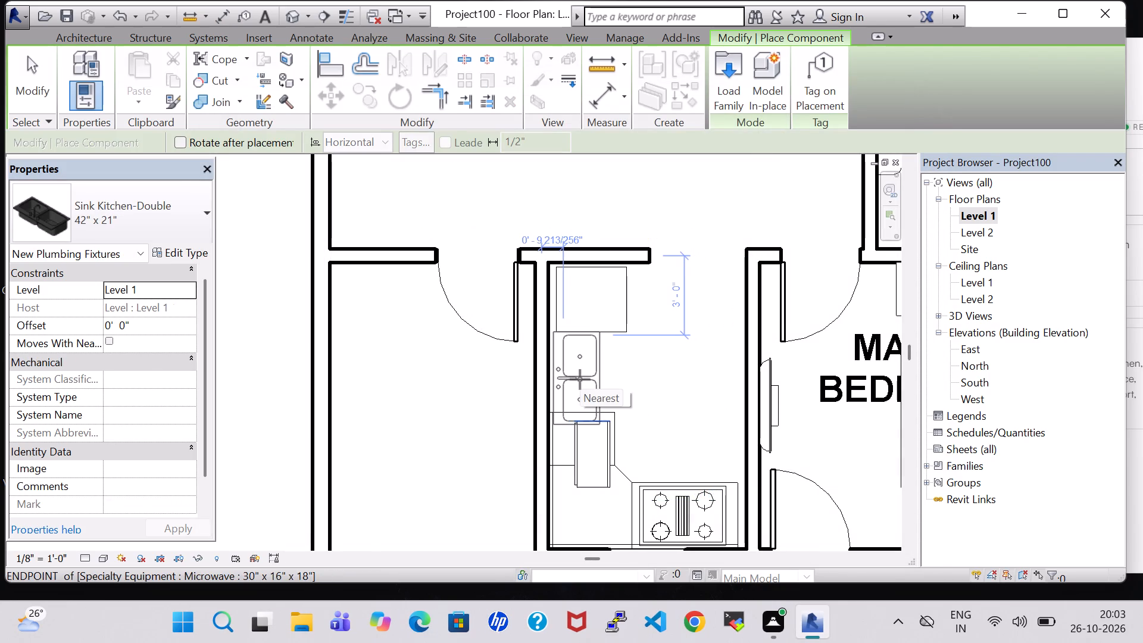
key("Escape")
Load the Sink Kitchen-Single family from the Sinks folder under Plumbing, Architectural, Fixtures.
left_click(173, 89)
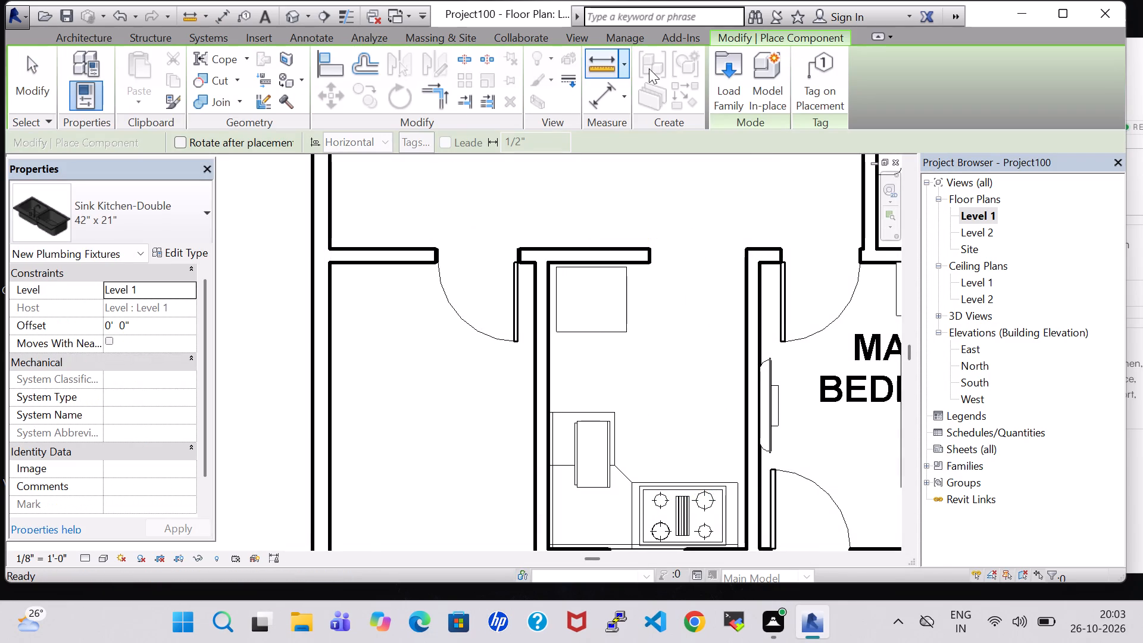
left_click(727, 89)
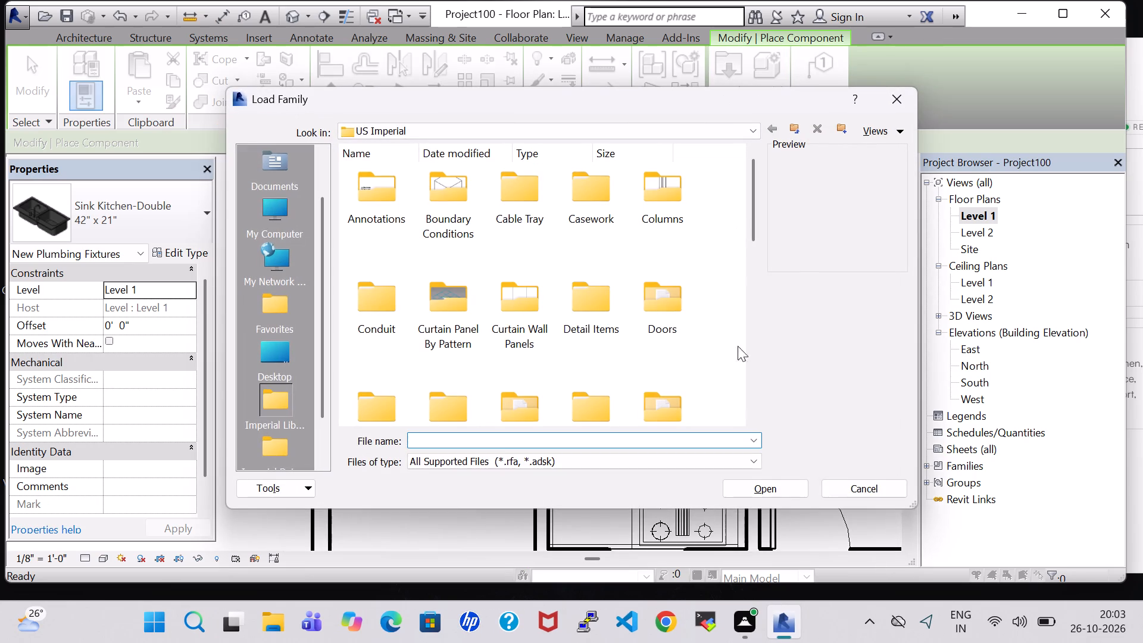
left_click(674, 401)
key("p")
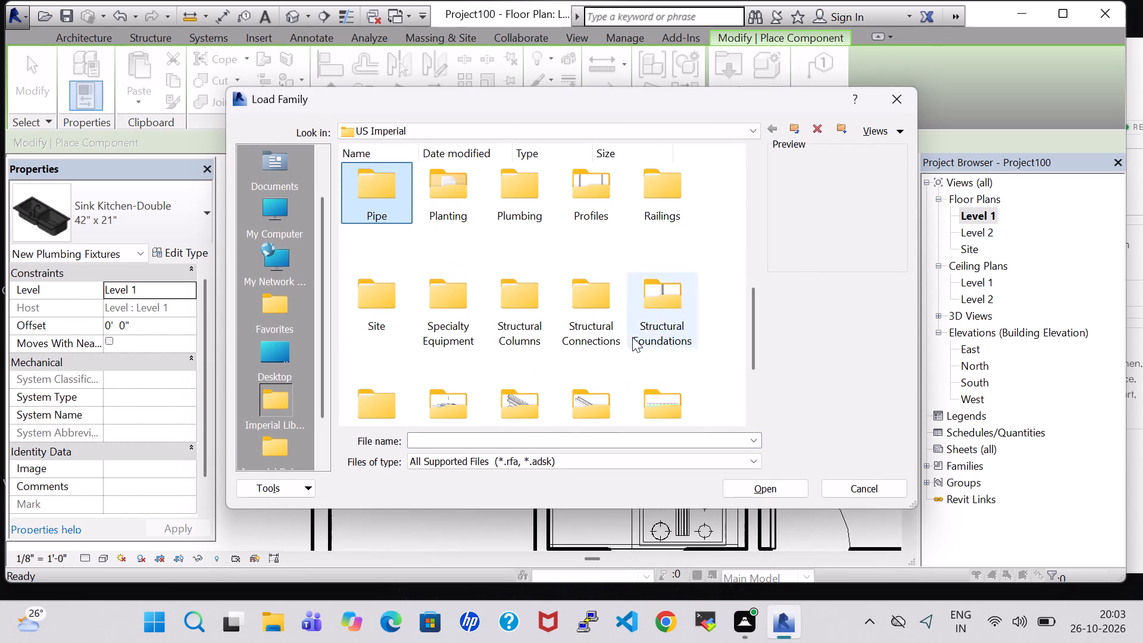
double_click(528, 196)
double_click(397, 189)
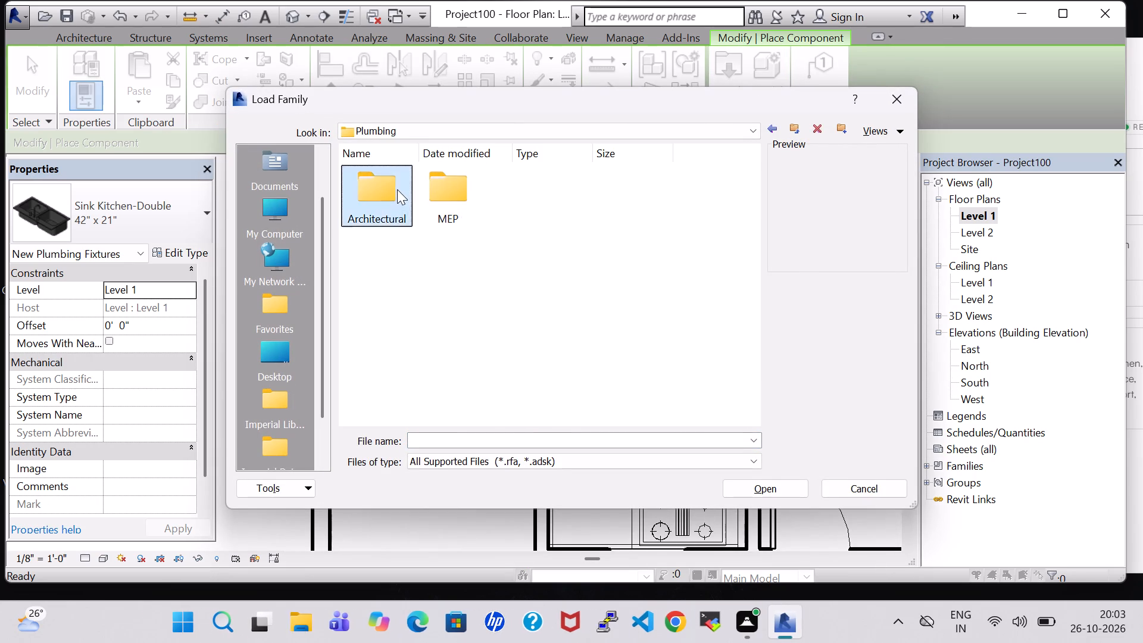
double_click(454, 199)
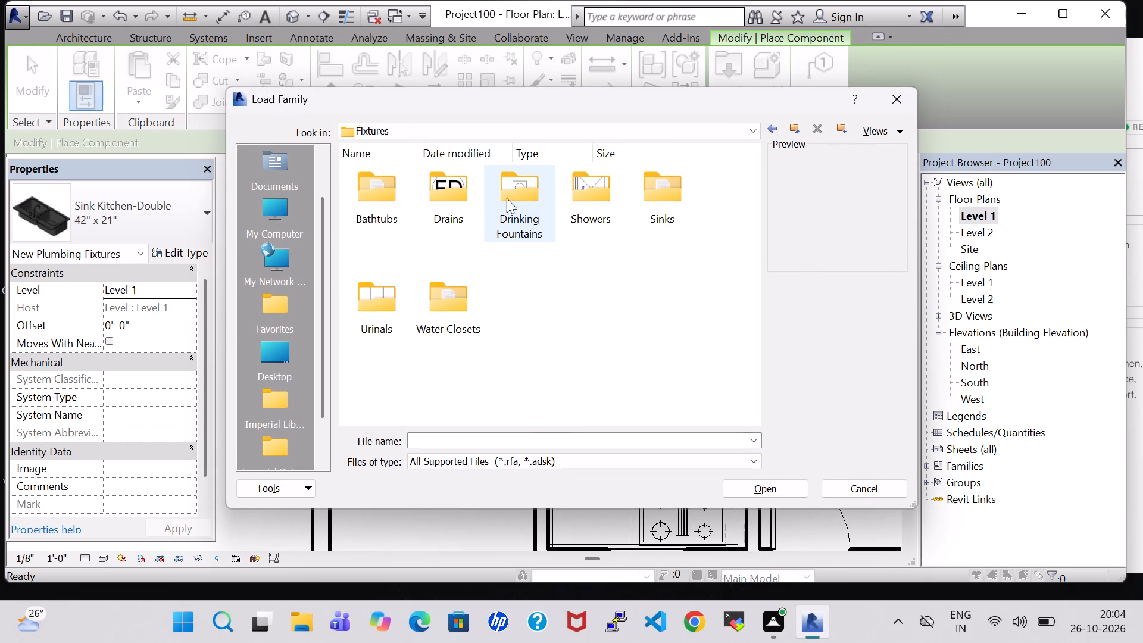
double_click(651, 194)
left_click(536, 205)
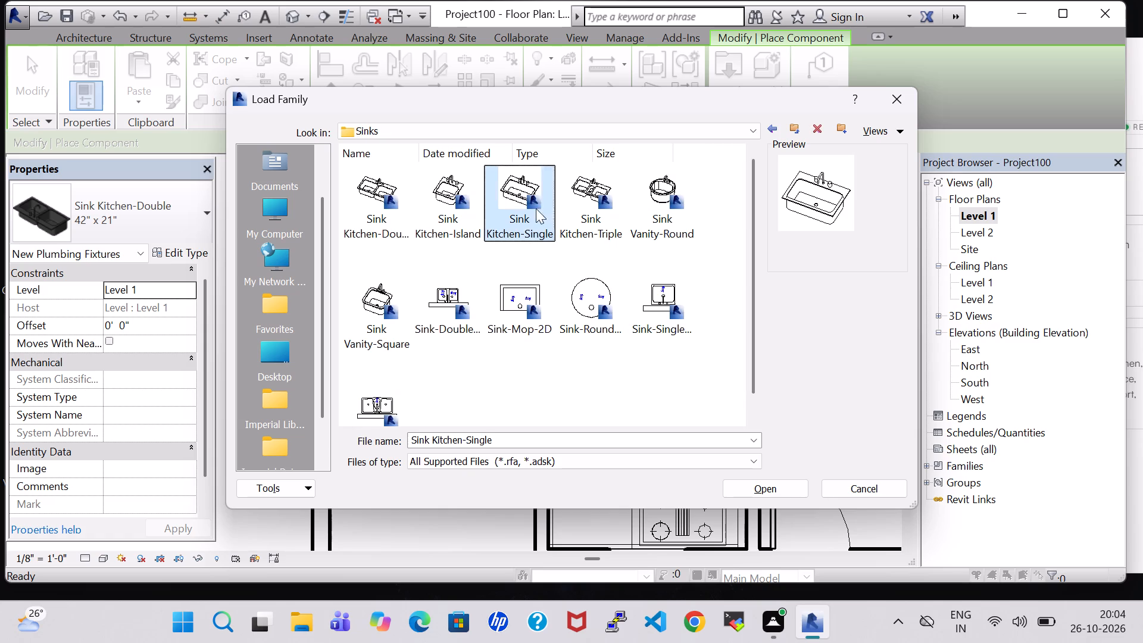
left_click(771, 490)
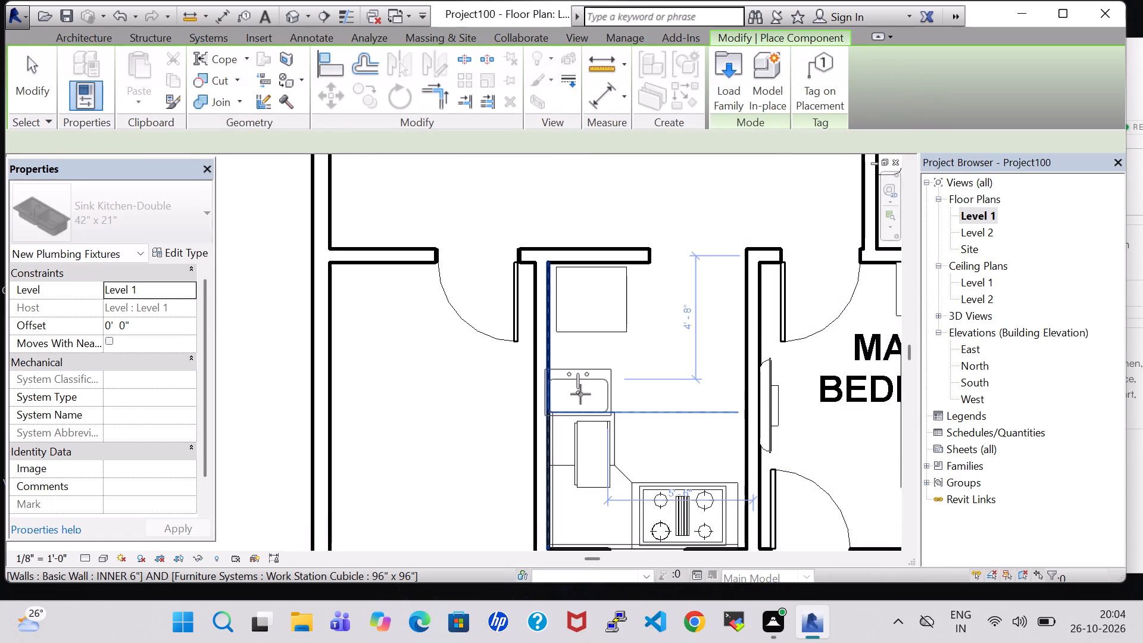
Place the 30" x 21" single kitchen sink between the refrigerator and microwave counter, rotated so its faucet side faces the adjacent wall.
key("space")
key("space")
scroll(580, 394, "up", 4)
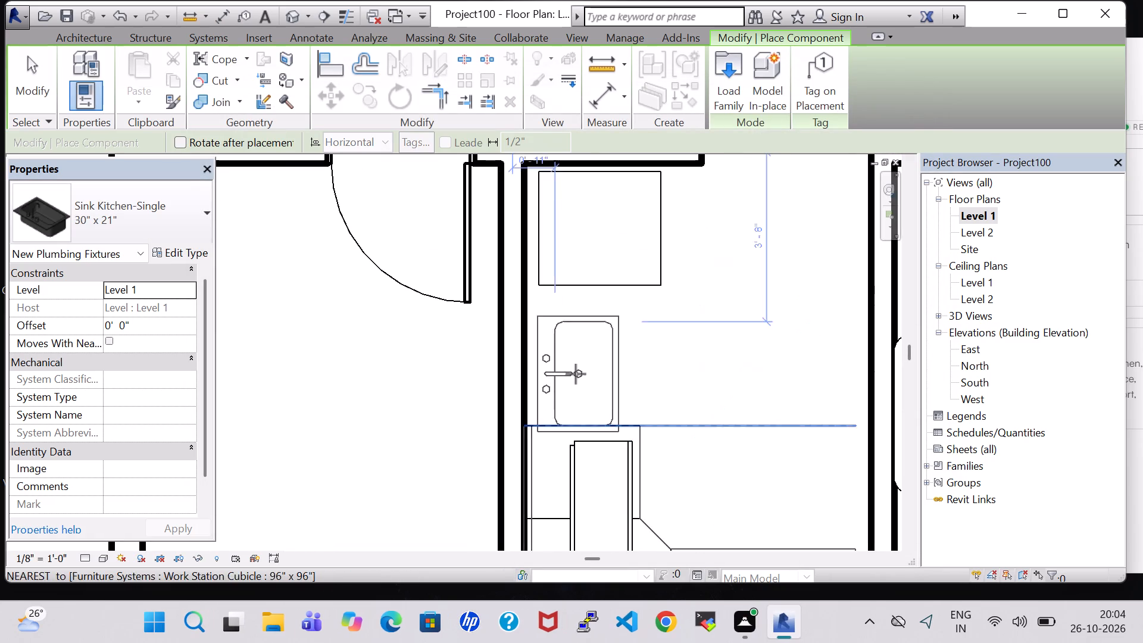
scroll(567, 359, "up", 3)
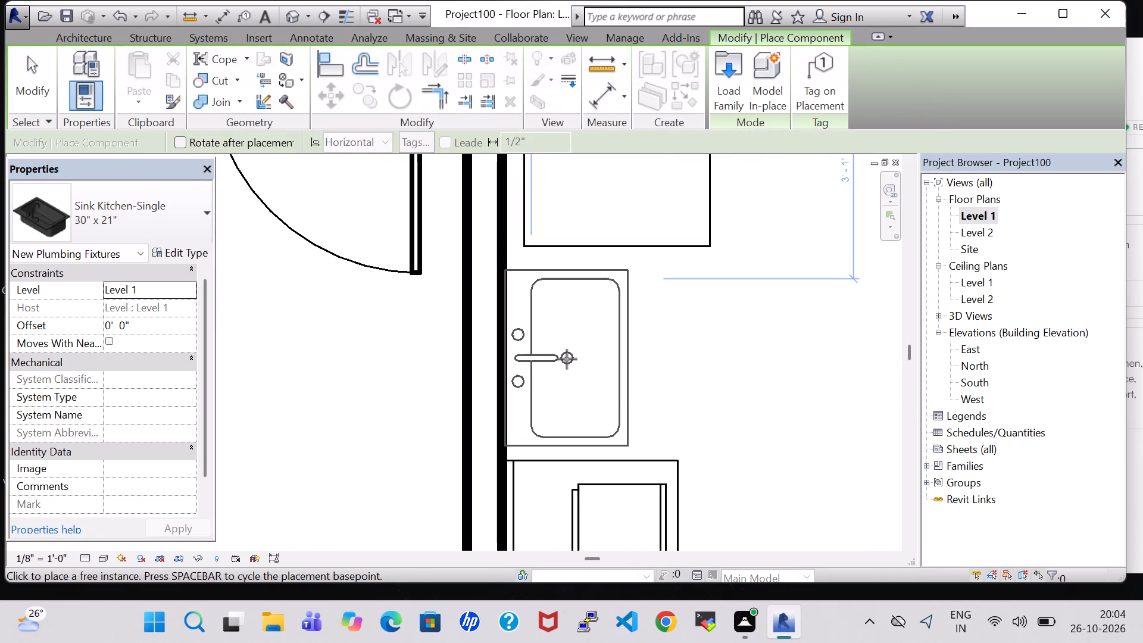
left_click(561, 359)
key("Escape")
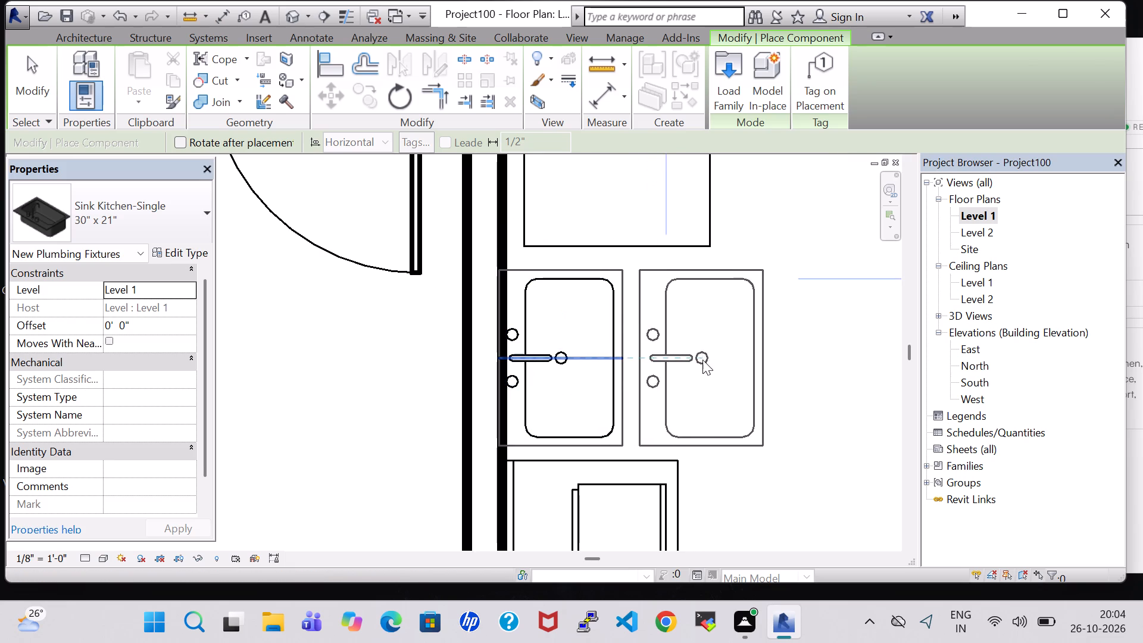
key("Escape")
scroll(702, 360, "down", 5)
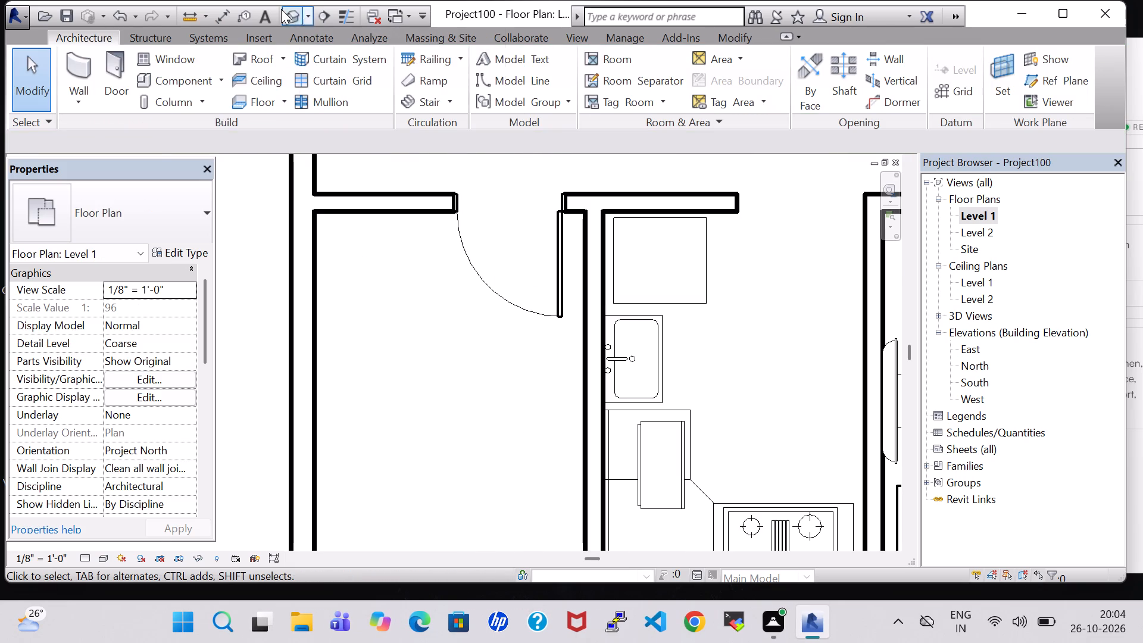
Examine the small room's sink, refrigerator, microwave and counter from several angles in the 3D view.
left_click(291, 12)
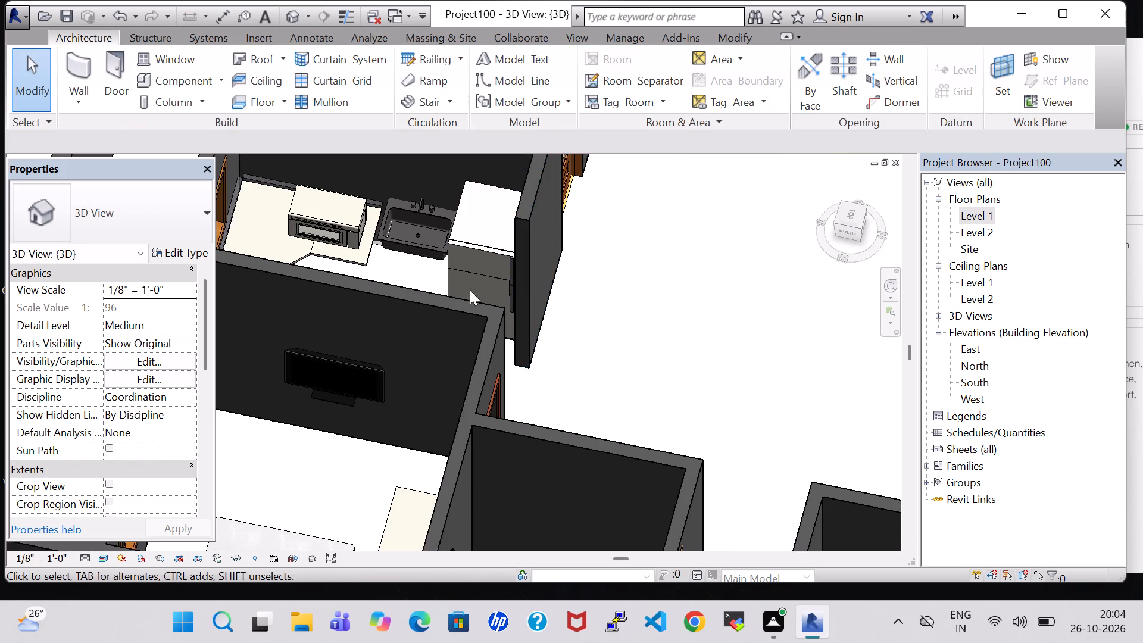
middle_click_drag(416, 275, 417, 388)
middle_click_drag(369, 265, 343, 326, "shift")
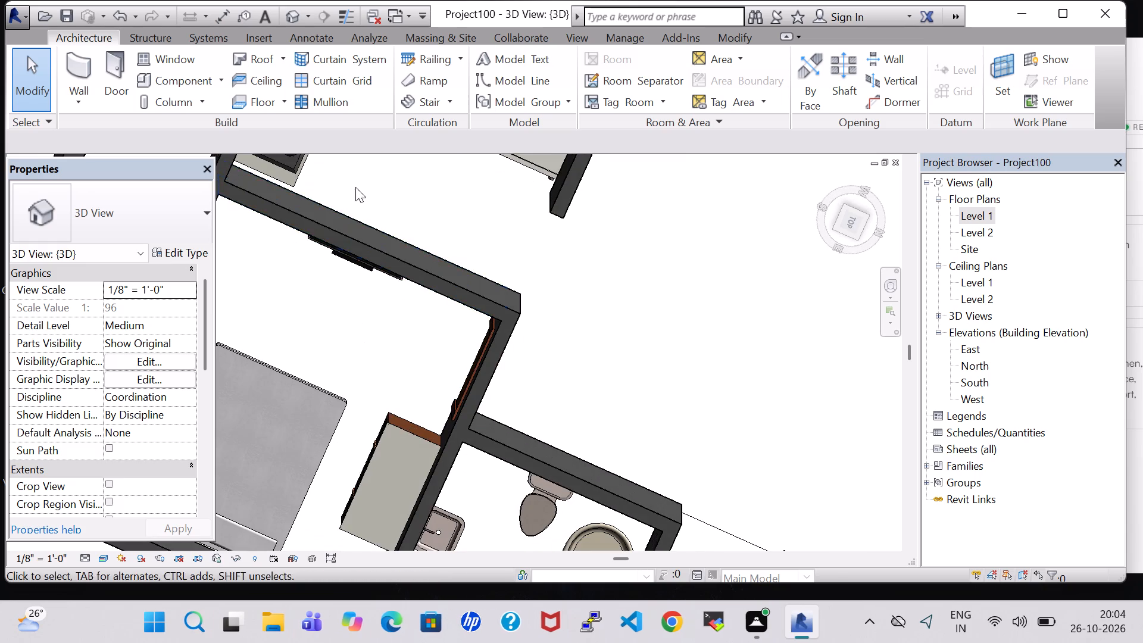
middle_click_drag(357, 183, 410, 366)
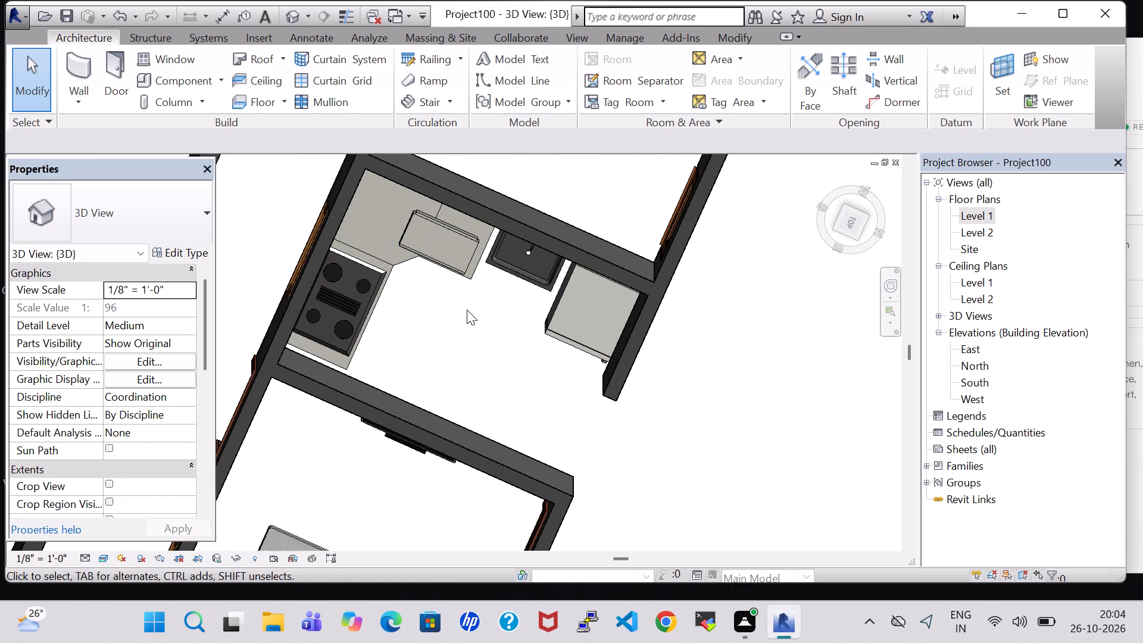
middle_click_drag(477, 362, 471, 228, "shift")
middle_click(471, 228, "shift")
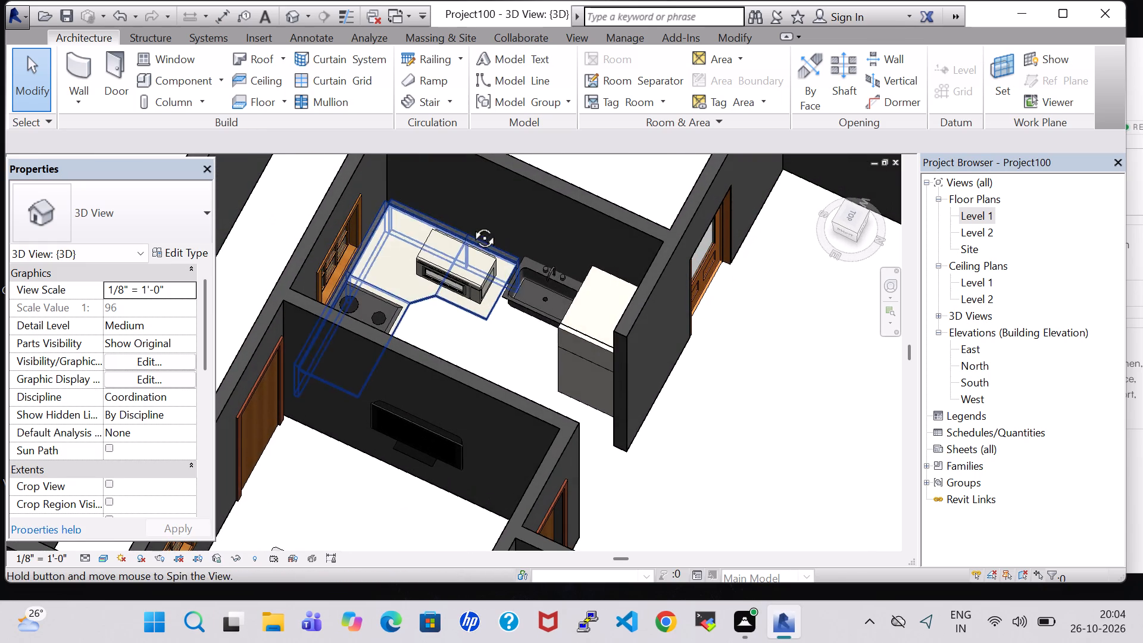
middle_click_drag(508, 325, 541, 339, "shift")
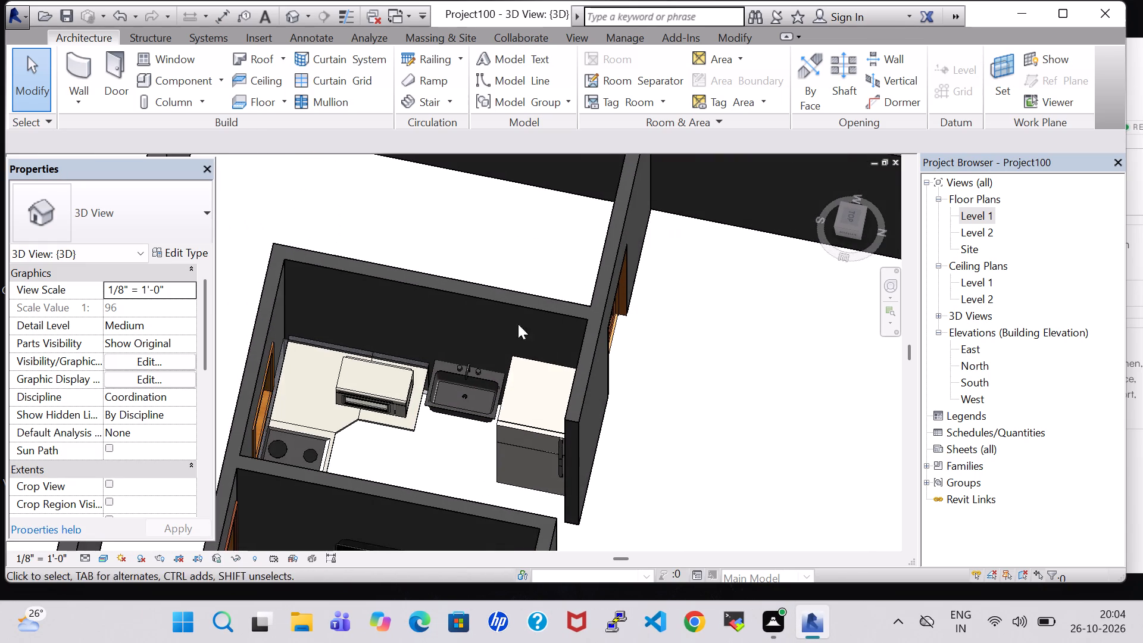
middle_click_drag(518, 324, 458, 322)
middle_click_drag(391, 397, 419, 410, "shift")
middle_click_drag(415, 421, 415, 406)
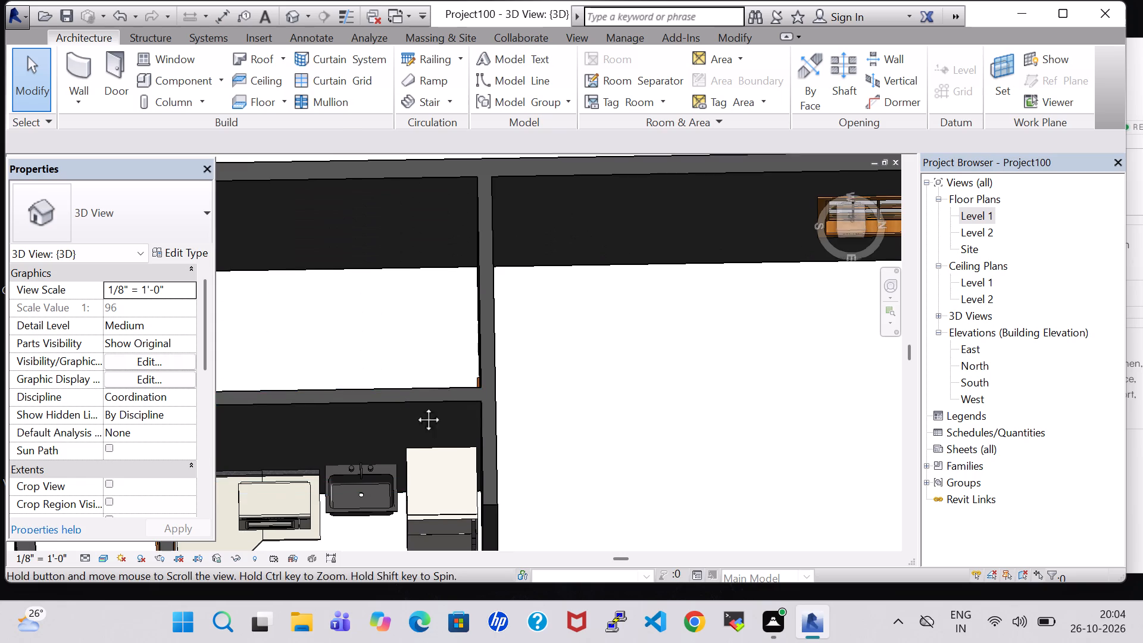
middle_click_drag(415, 406, 435, 324)
Set the Microwave Material type parameter of the 30" x 16" x 18" microwave to Metal.
left_click(286, 416)
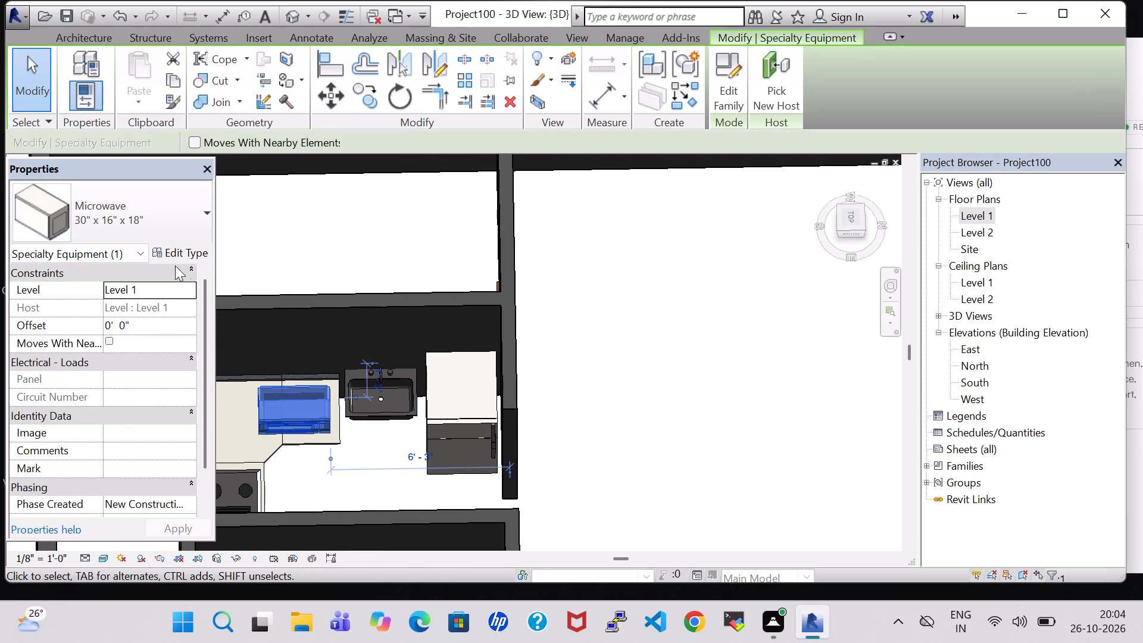
left_click(180, 256)
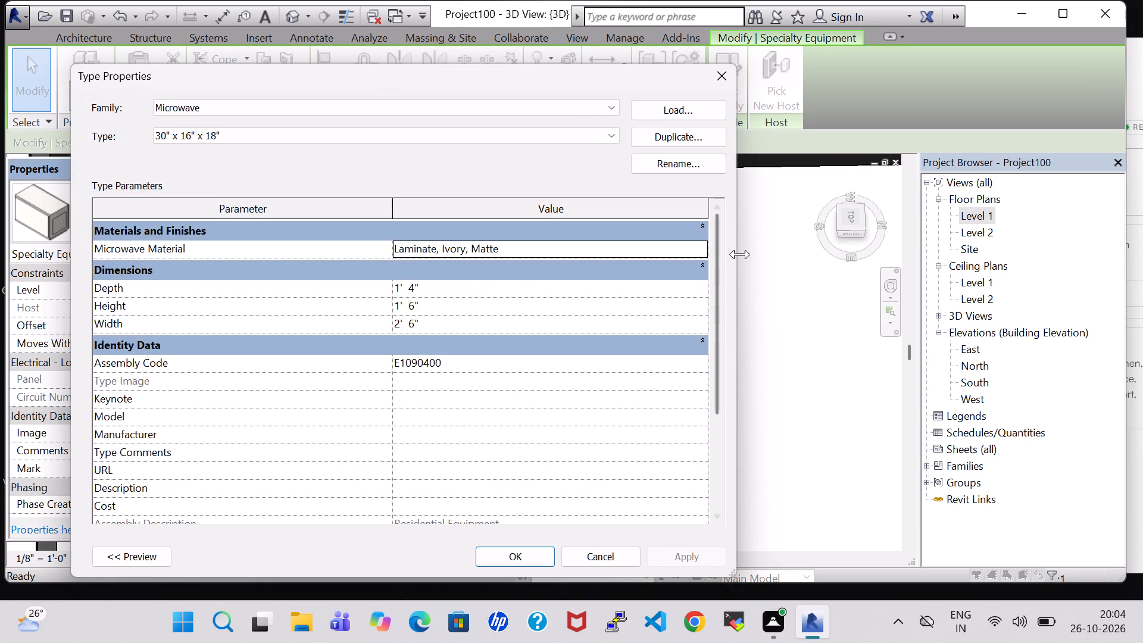
left_click(701, 246)
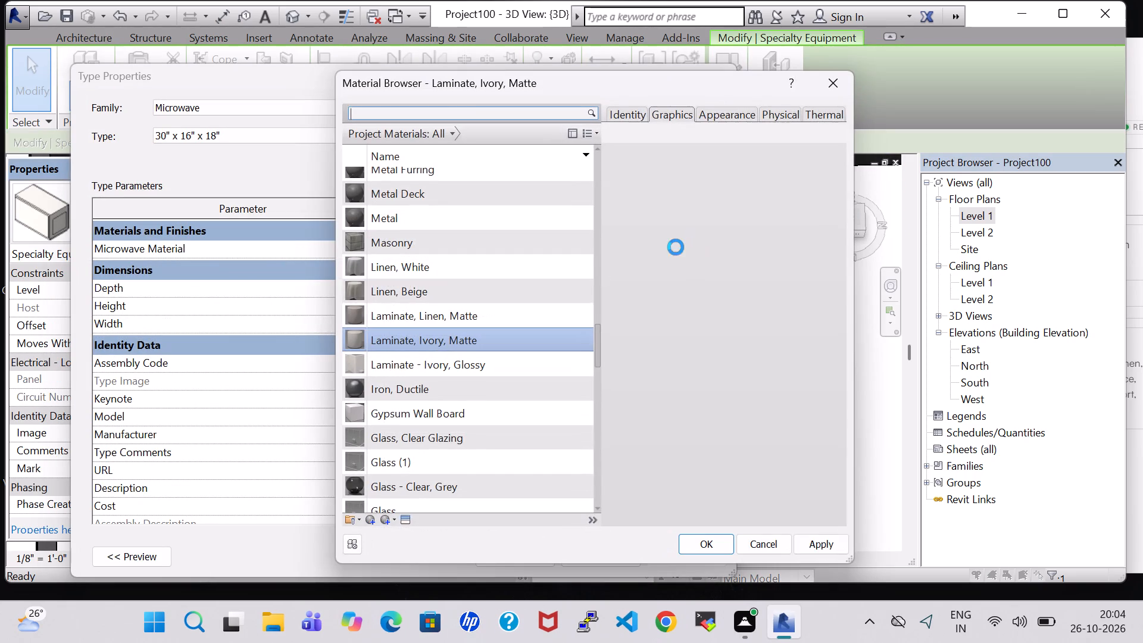
left_click(398, 211)
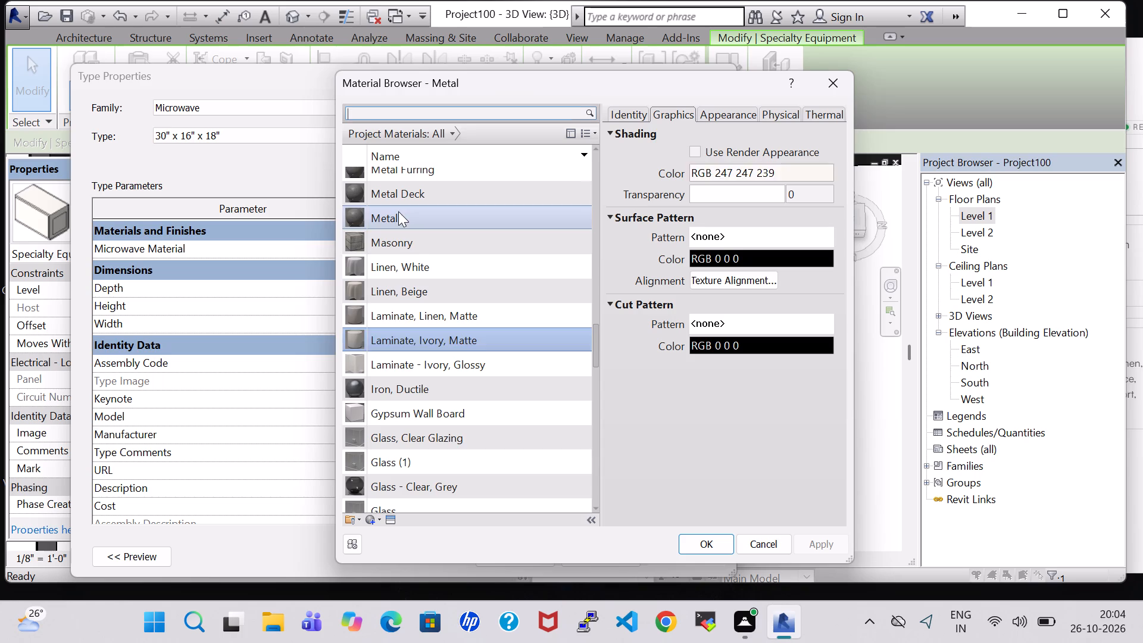
left_click(708, 544)
left_click(507, 554)
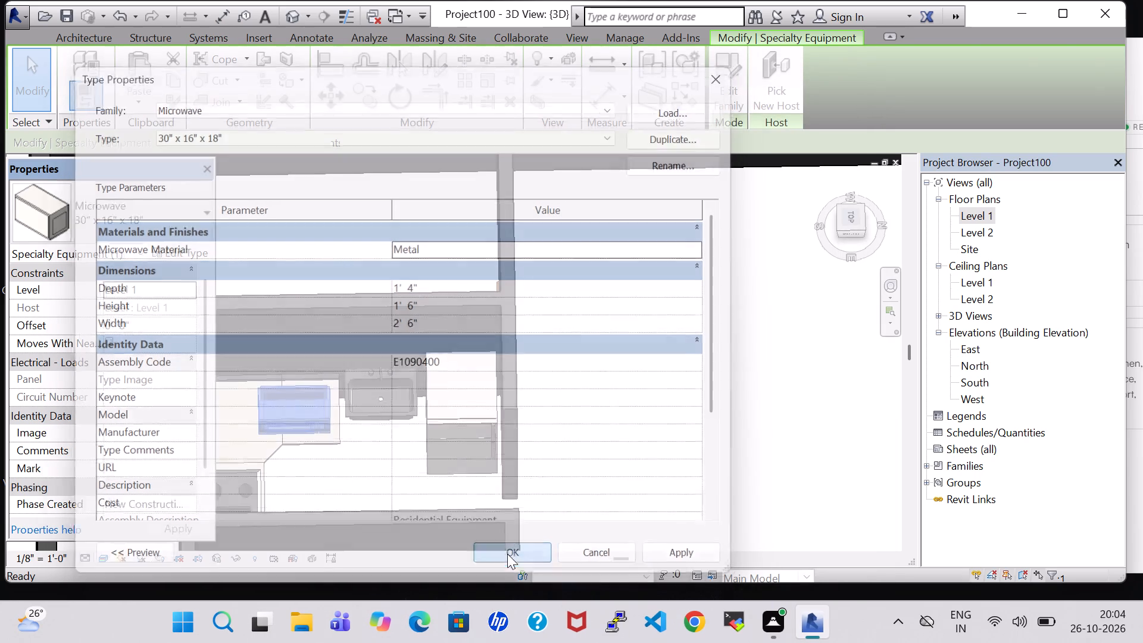
left_click(602, 433)
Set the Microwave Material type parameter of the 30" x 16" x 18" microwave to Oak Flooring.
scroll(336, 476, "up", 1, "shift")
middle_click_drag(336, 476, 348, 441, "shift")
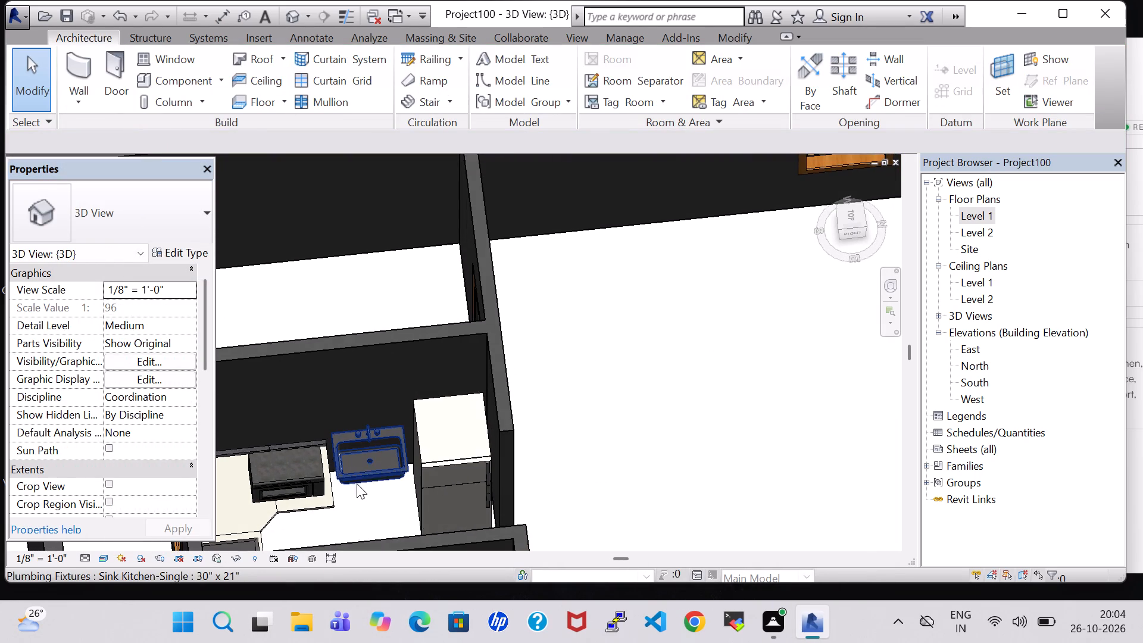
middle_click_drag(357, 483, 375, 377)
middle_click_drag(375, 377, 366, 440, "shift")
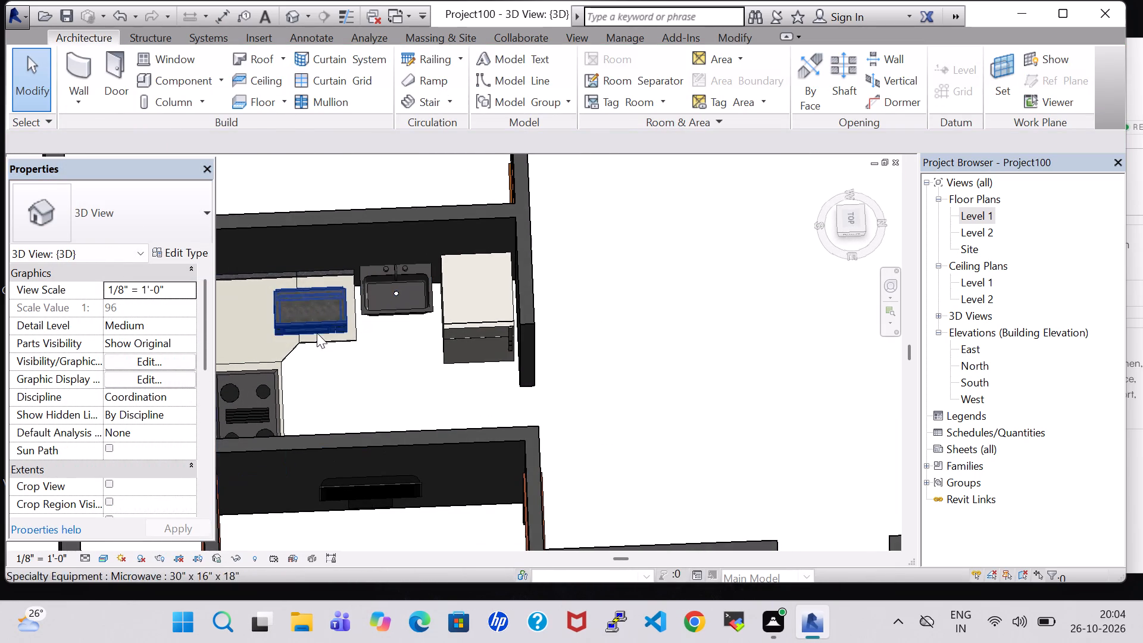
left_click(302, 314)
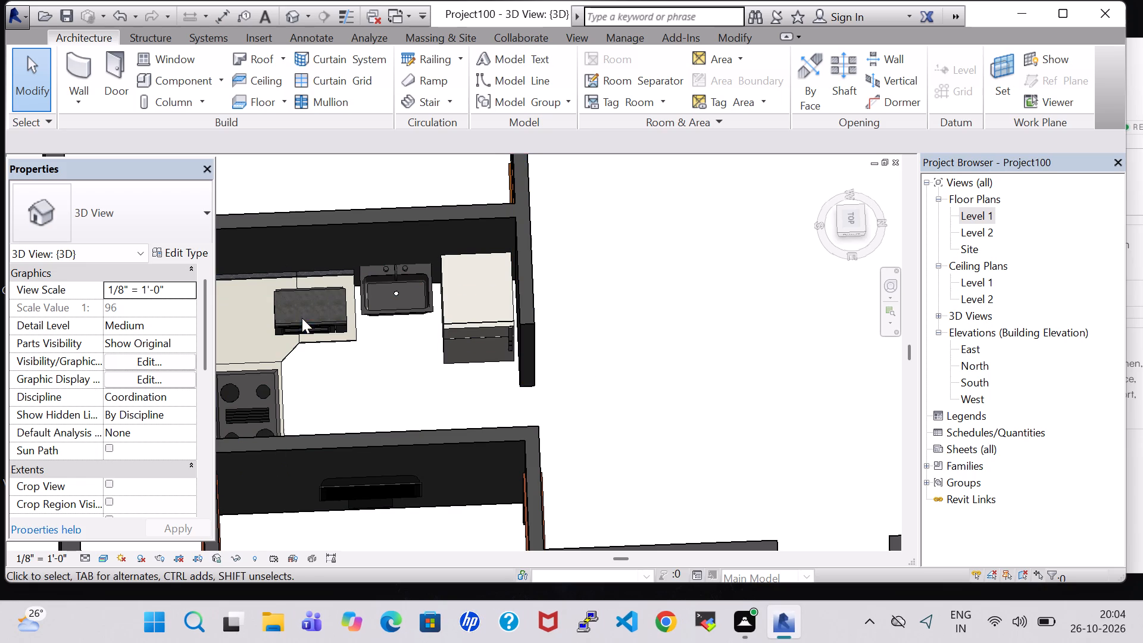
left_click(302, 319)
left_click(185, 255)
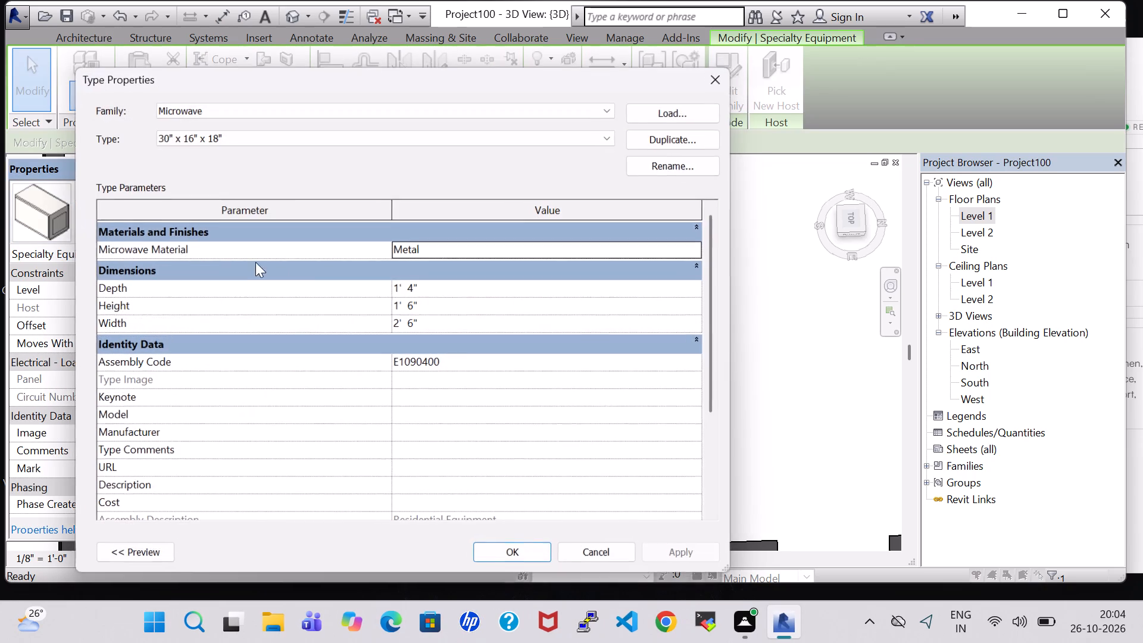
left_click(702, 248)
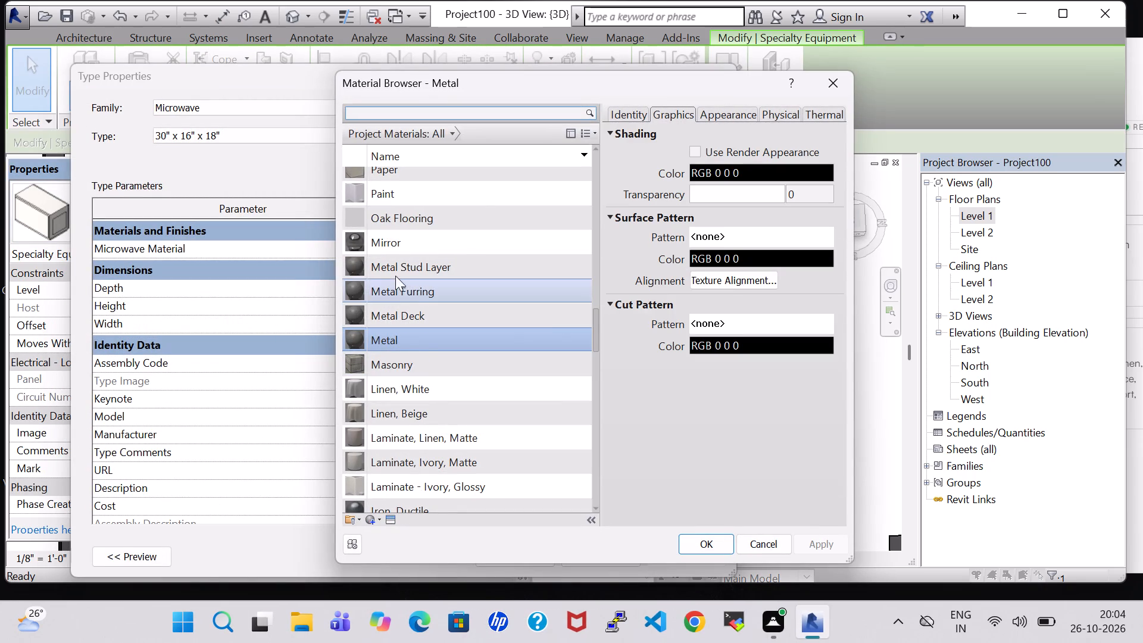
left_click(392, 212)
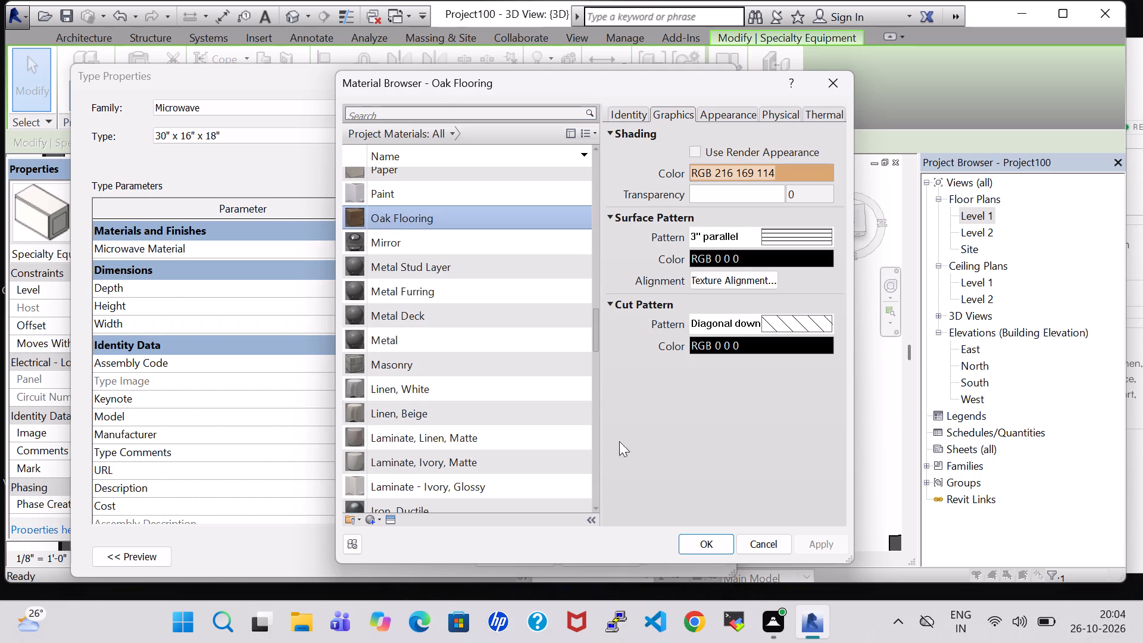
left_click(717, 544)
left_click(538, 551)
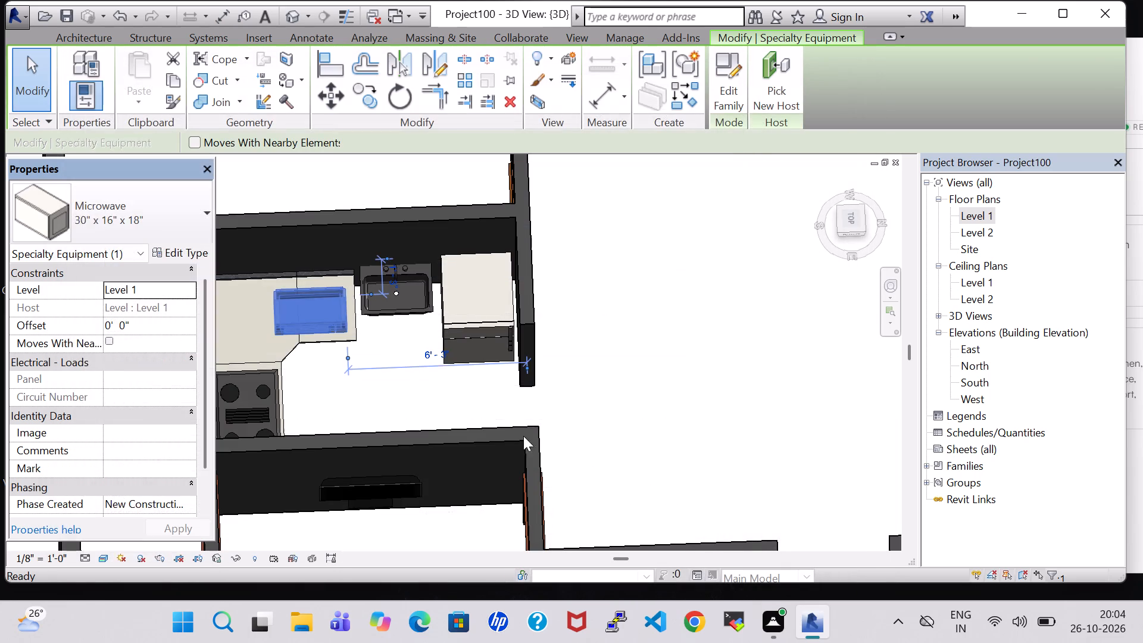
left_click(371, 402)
Set the microwave's Microwave Material type parameter to Laminate - Ivory, Glossy.
middle_click_drag(371, 401, 371, 386, "shift")
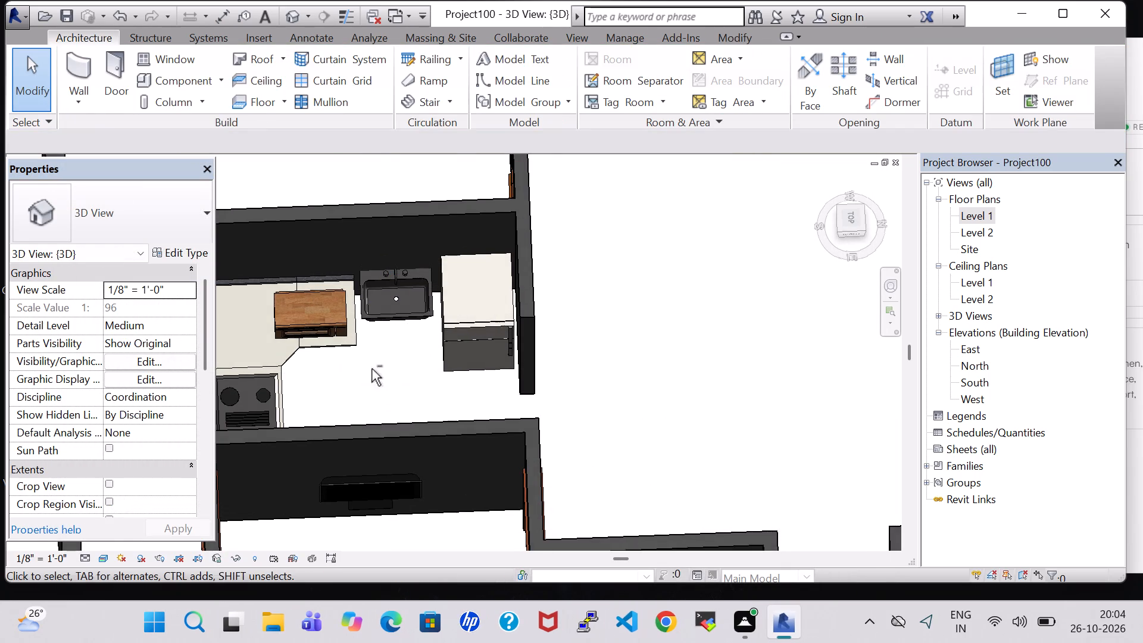
scroll(370, 335, "up", 4)
middle_click_drag(363, 352, 369, 296, "shift")
scroll(362, 354, "up", 1, "shift")
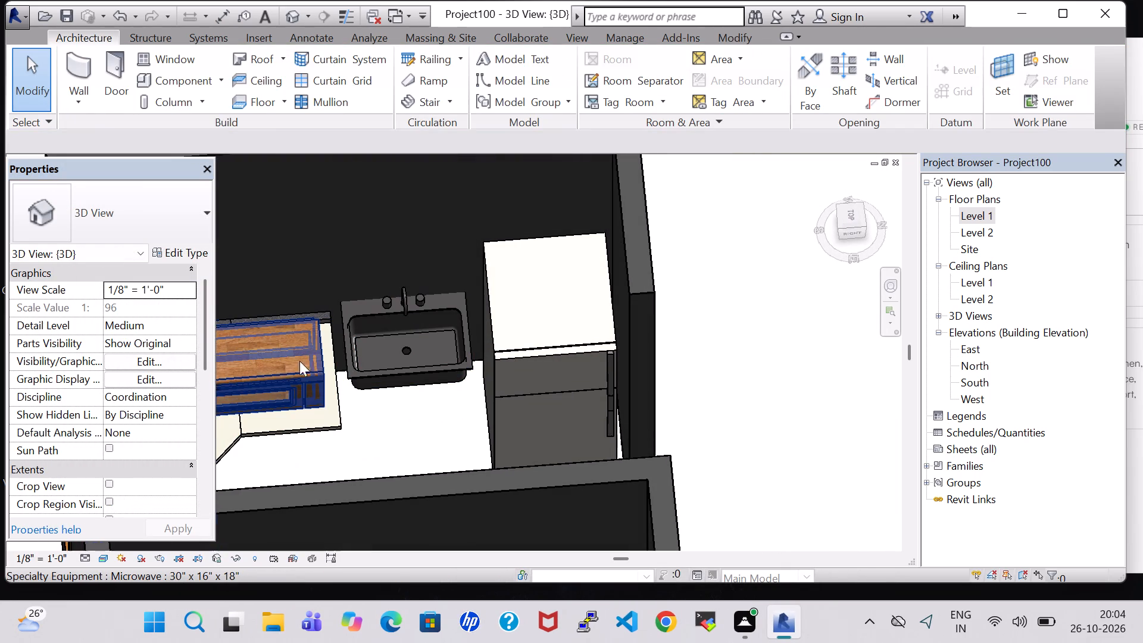
left_click(257, 370)
left_click(165, 257)
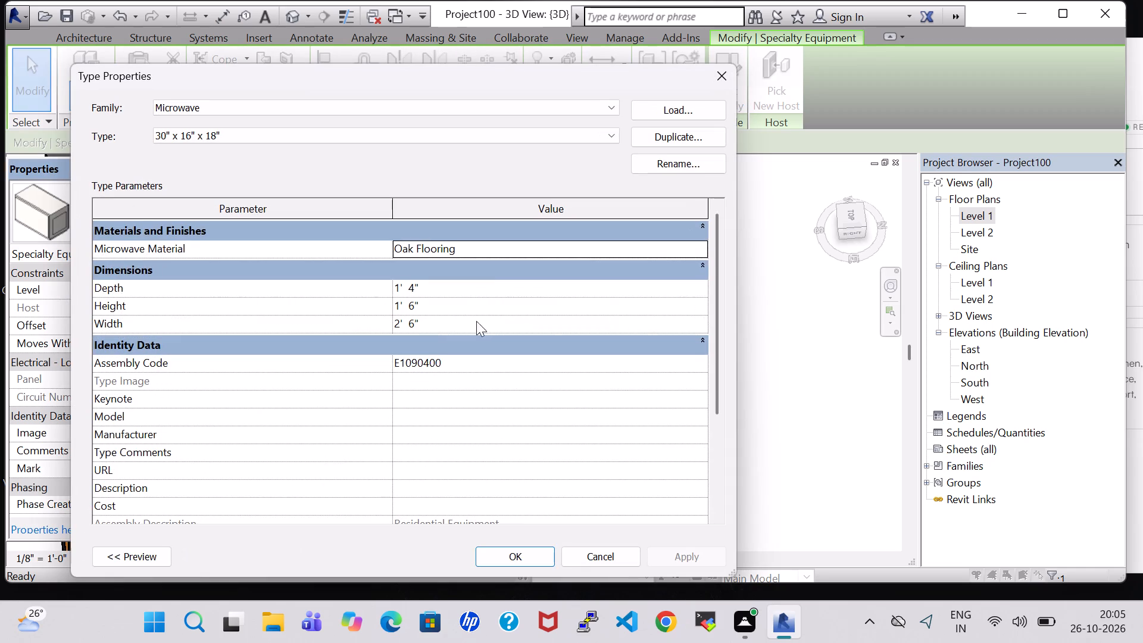
left_click(700, 243)
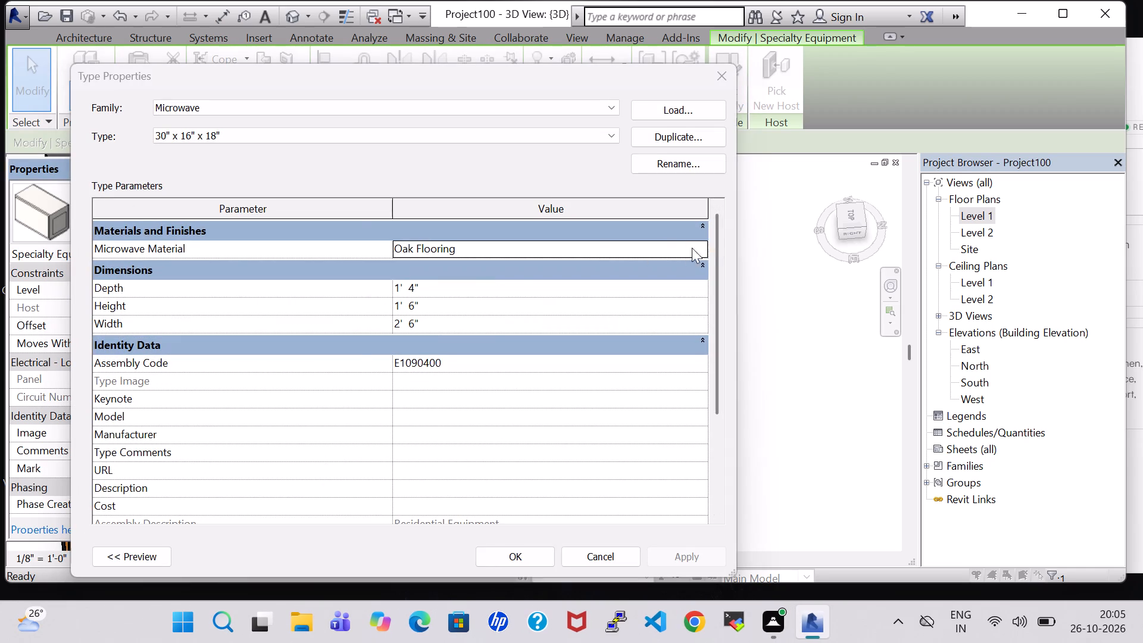
scroll(392, 315, "up", 1)
scroll(392, 315, "down", 5)
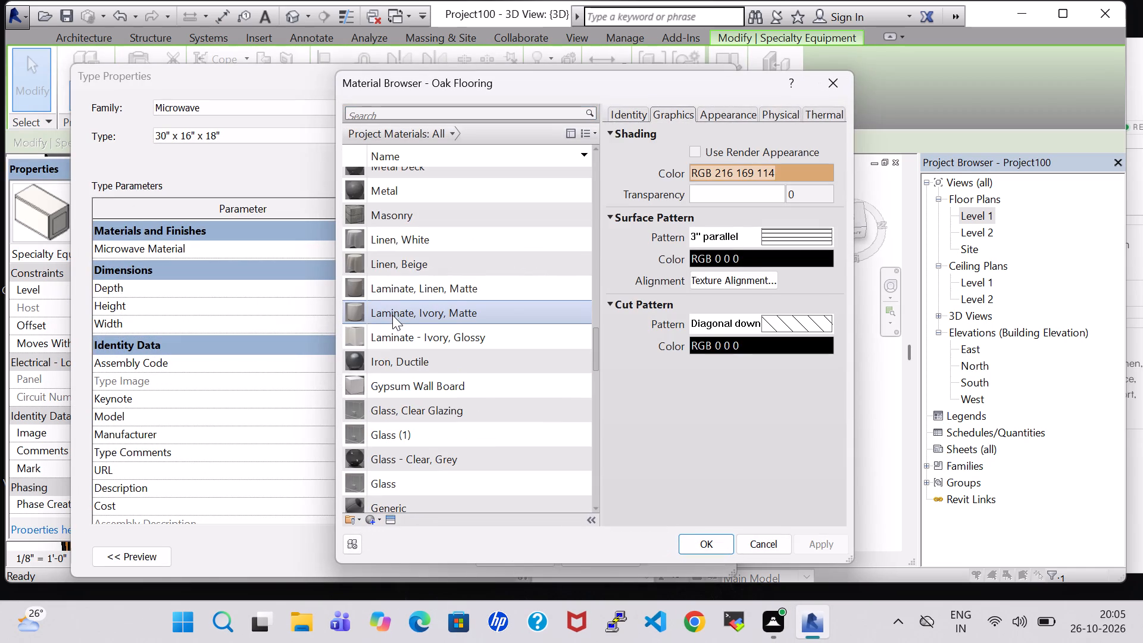
left_click(398, 292)
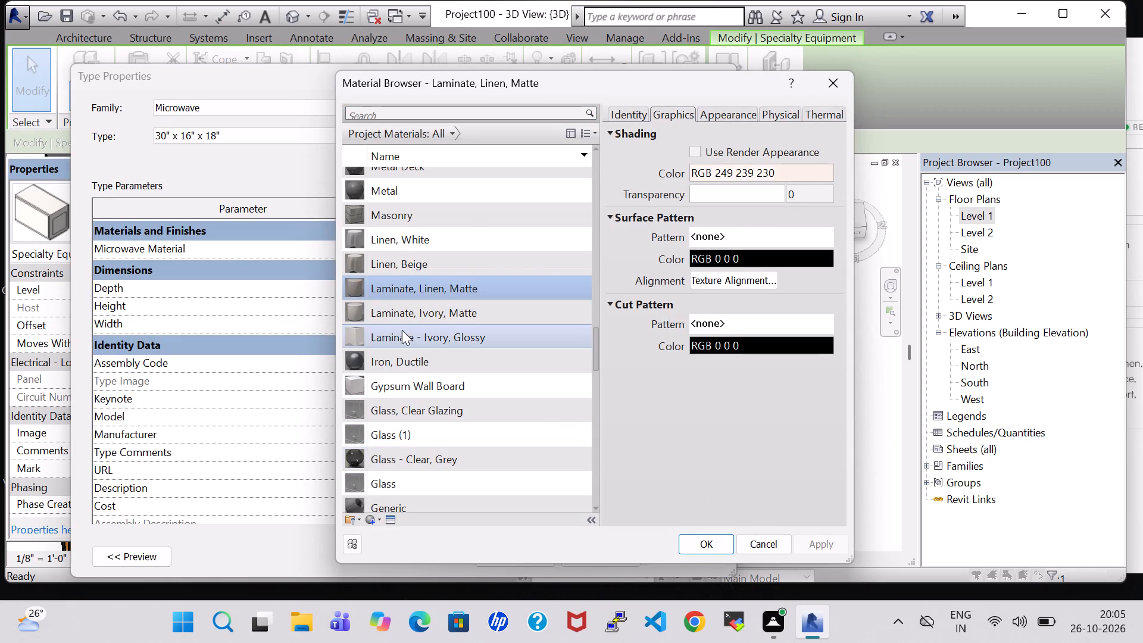
left_click(402, 330)
left_click(713, 535)
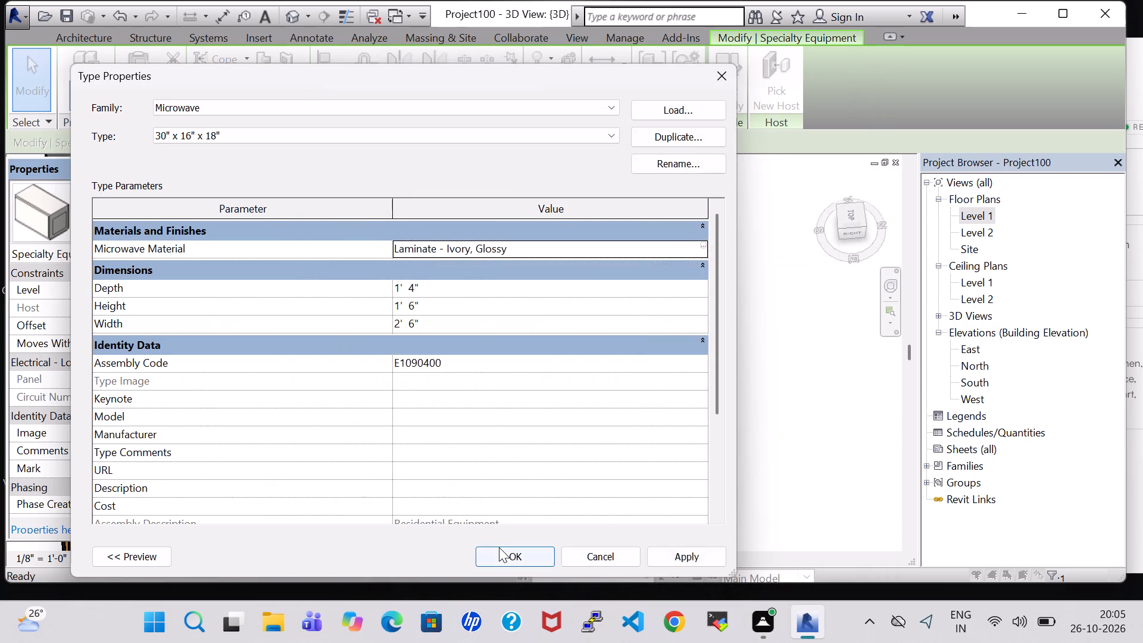
left_click(499, 547)
left_click(389, 431)
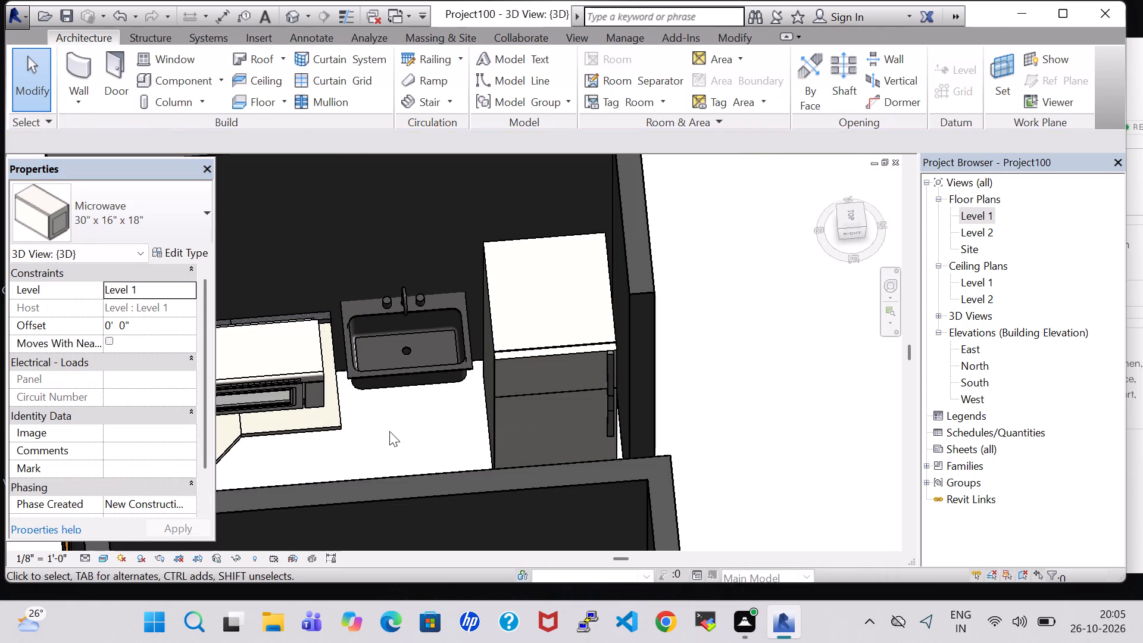
Examine the kitchen's microwave, sink, refrigerator and stove counter from several angles in the 3D view.
middle_click(389, 431, "shift")
middle_click_drag(387, 411, 386, 406, "shift")
scroll(386, 395, "down", 3)
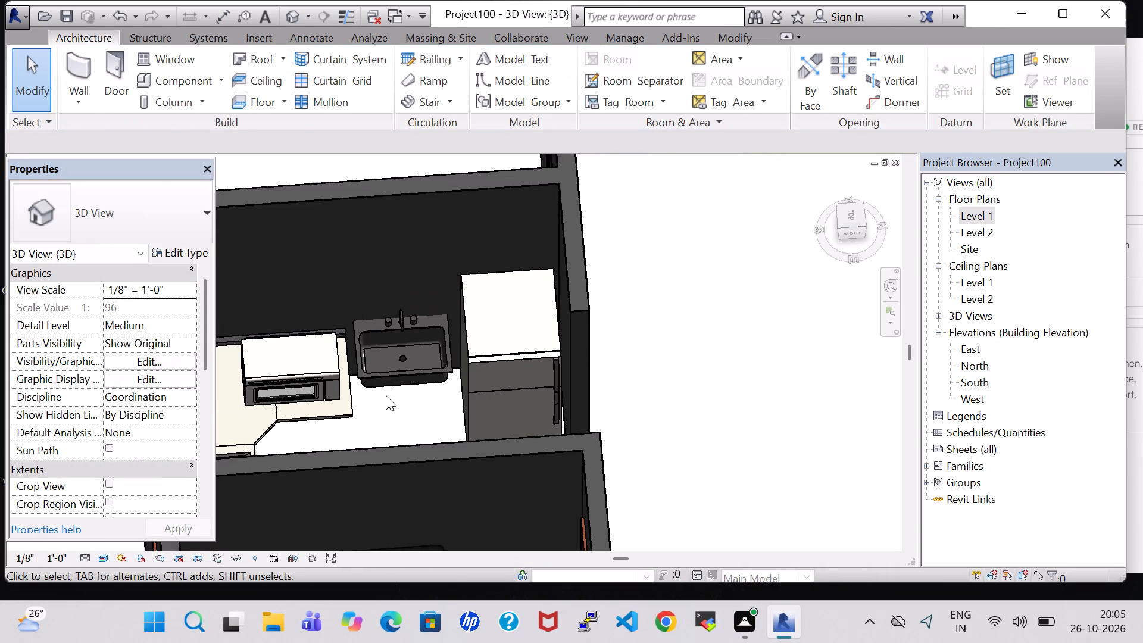
middle_click_drag(386, 395, 395, 366)
scroll(395, 366, "down", 2)
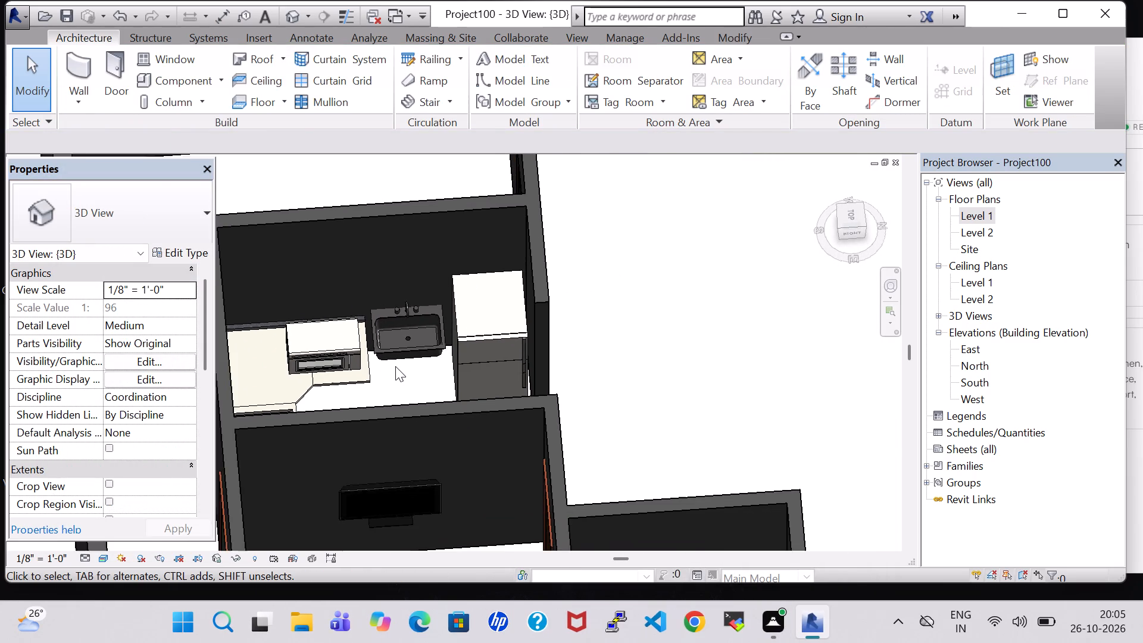
scroll(395, 366, "down", 1)
middle_click_drag(557, 311, 561, 498, "shift")
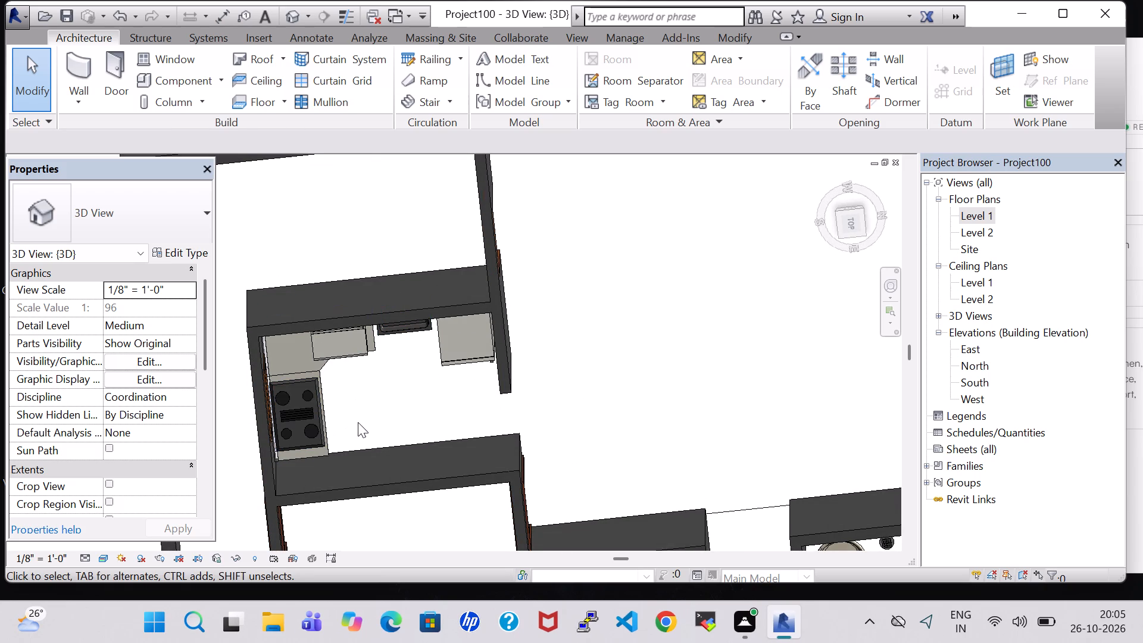
scroll(459, 412, "down", 2)
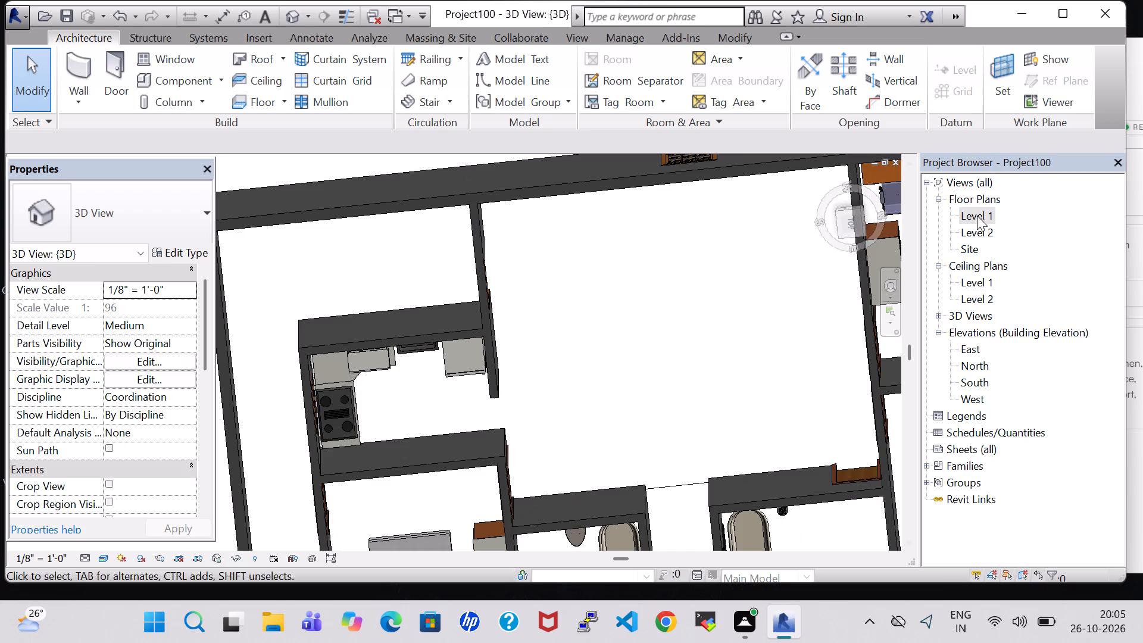
On the Level 1 floor plan, place a tagged room in the small kitchen space beside Master Bedroom-1.
double_click(978, 216)
scroll(714, 267, "down", 4)
middle_click_drag(713, 271, 642, 266)
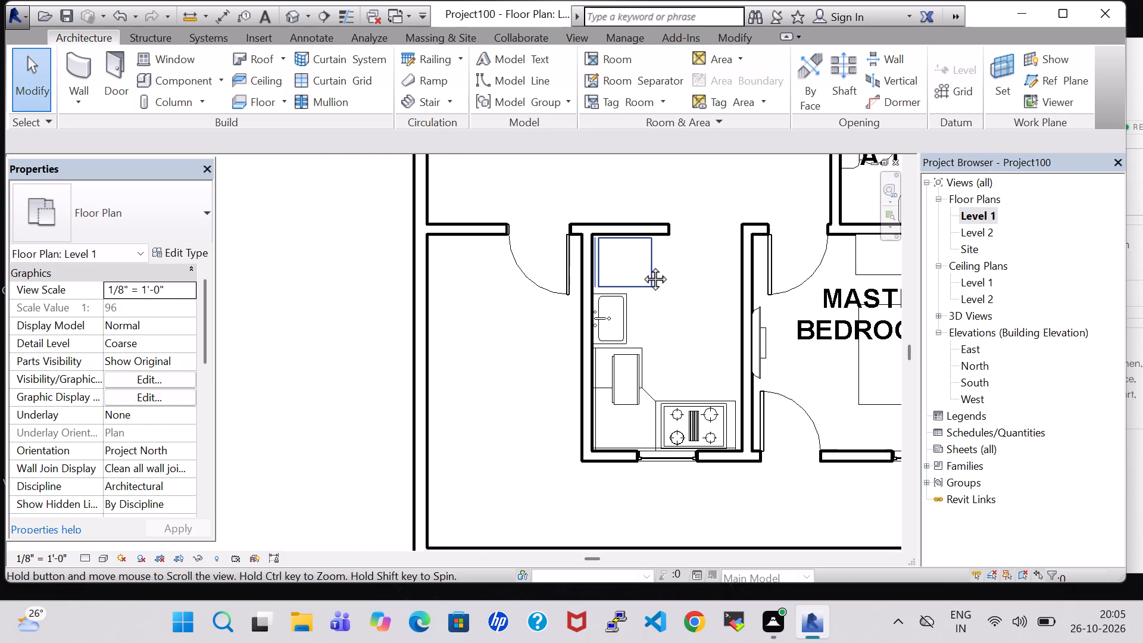
middle_click_drag(642, 266, 644, 266)
left_click(606, 55)
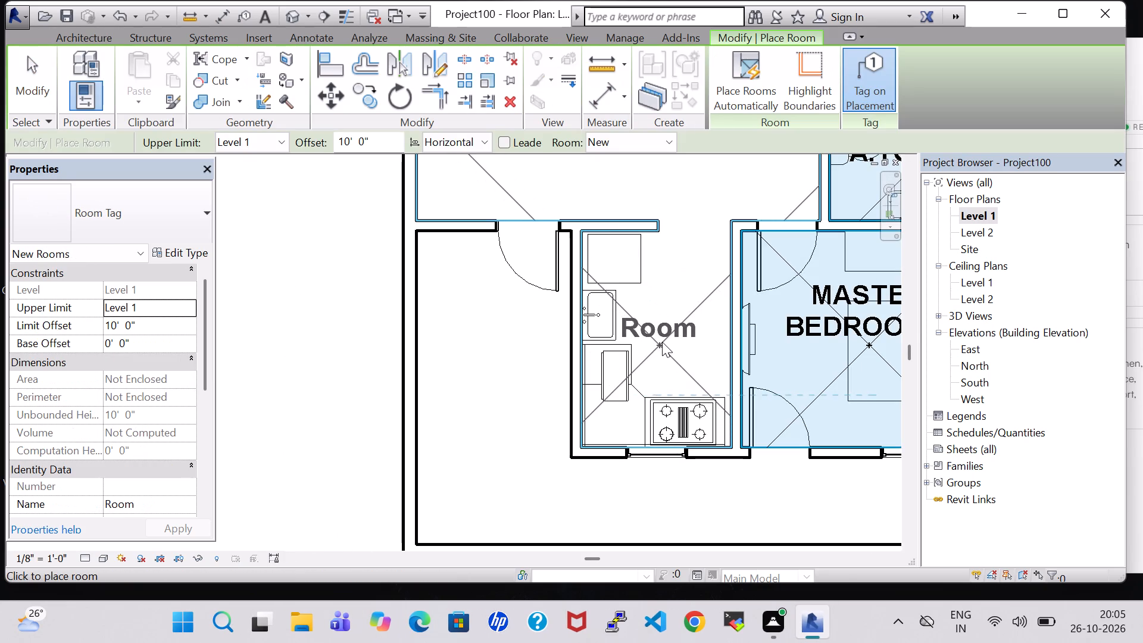
left_click(664, 341)
key("Escape")
Rename the new room tag as KITCHEN and nudge the label slightly toward the sink wall.
double_click(674, 323)
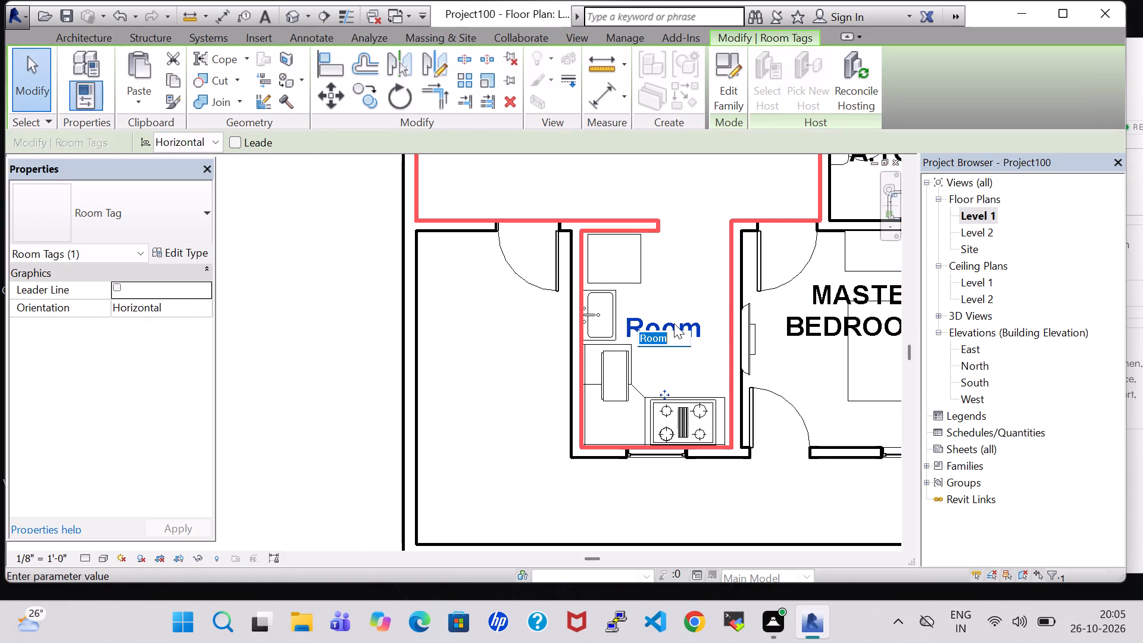
key("BackSpace")
type("KITCHEN")
key("Return")
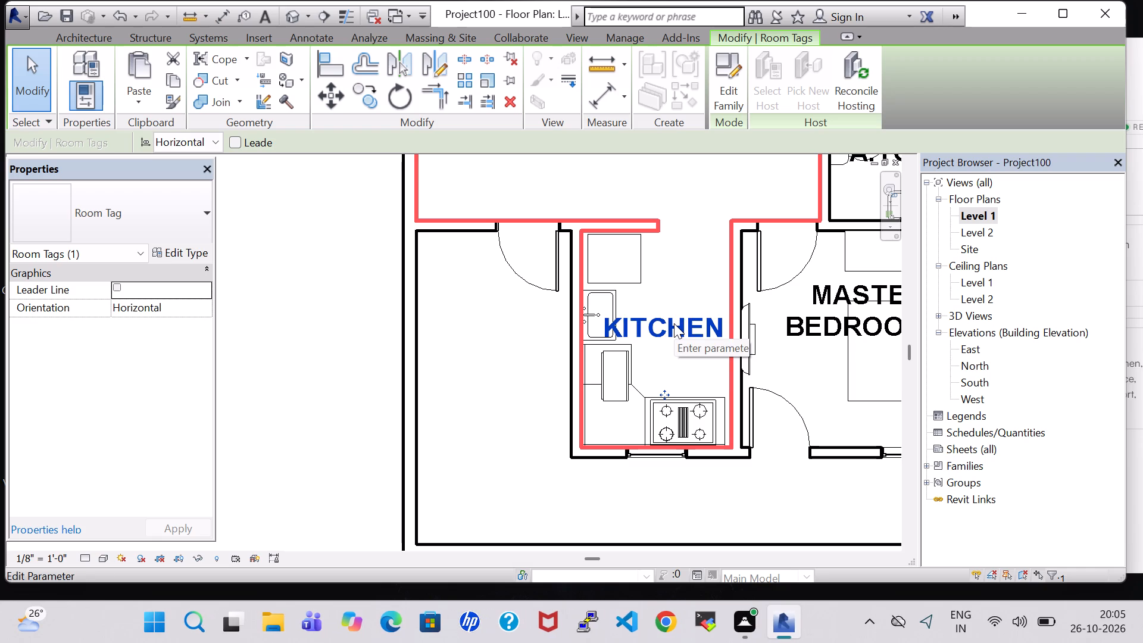
key("Left")
key("Left")
scroll(674, 348, "down", 1)
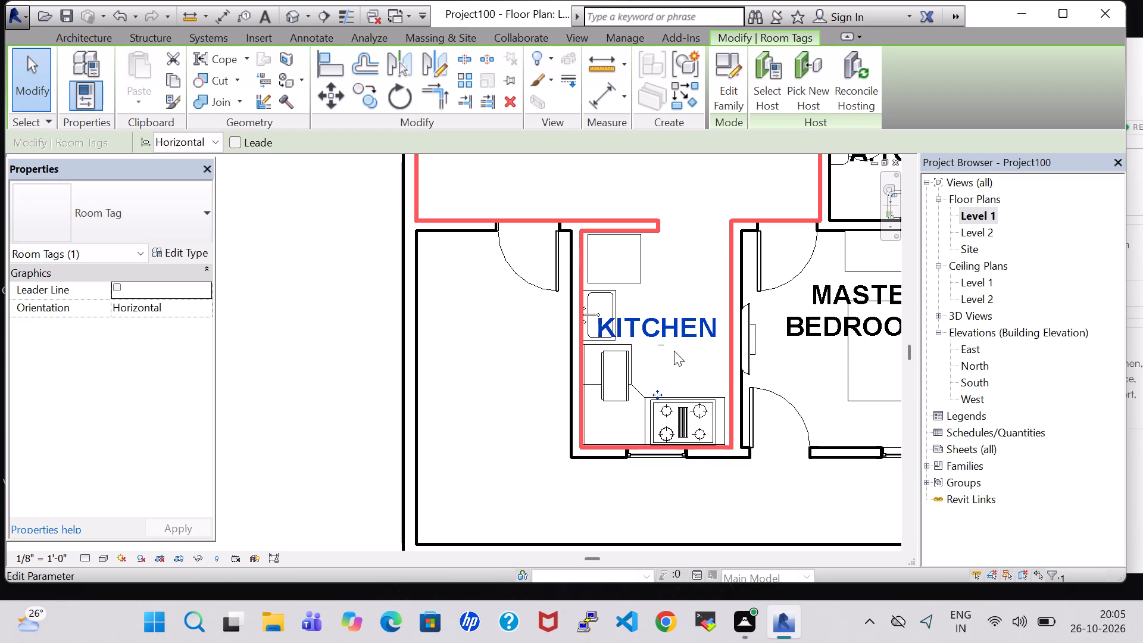
scroll(674, 351, "down", 3)
left_click(660, 195)
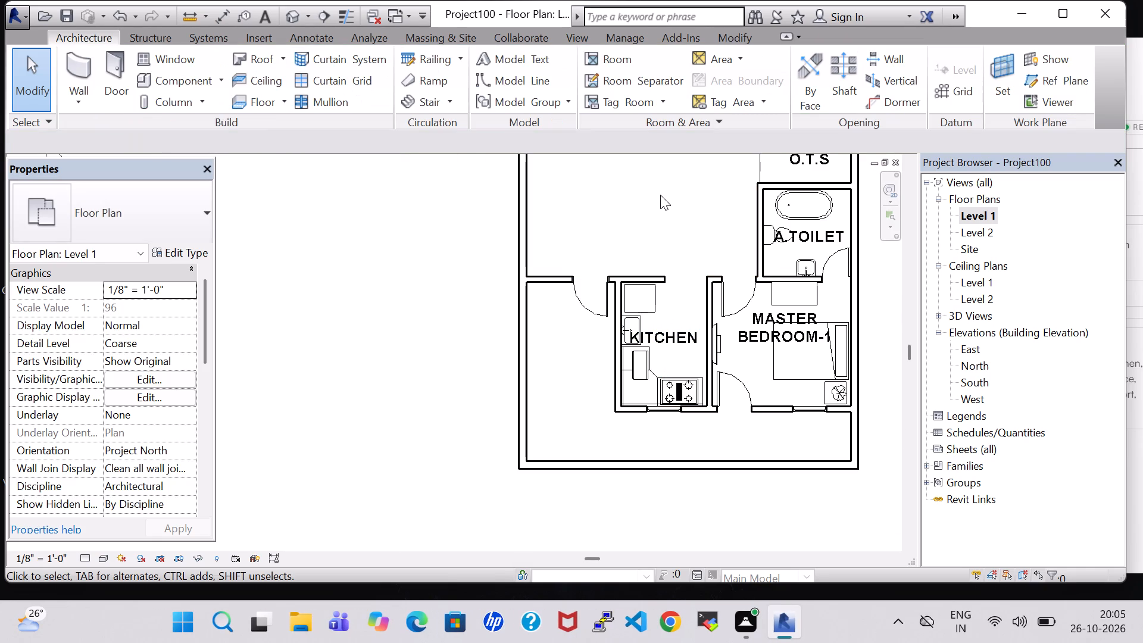
Split the outer wall below the kitchen with a 0' 1" joint gap, in line with the kitchen's sink-side wall.
scroll(660, 195, "down", 3)
middle_click_drag(660, 195, 660, 219)
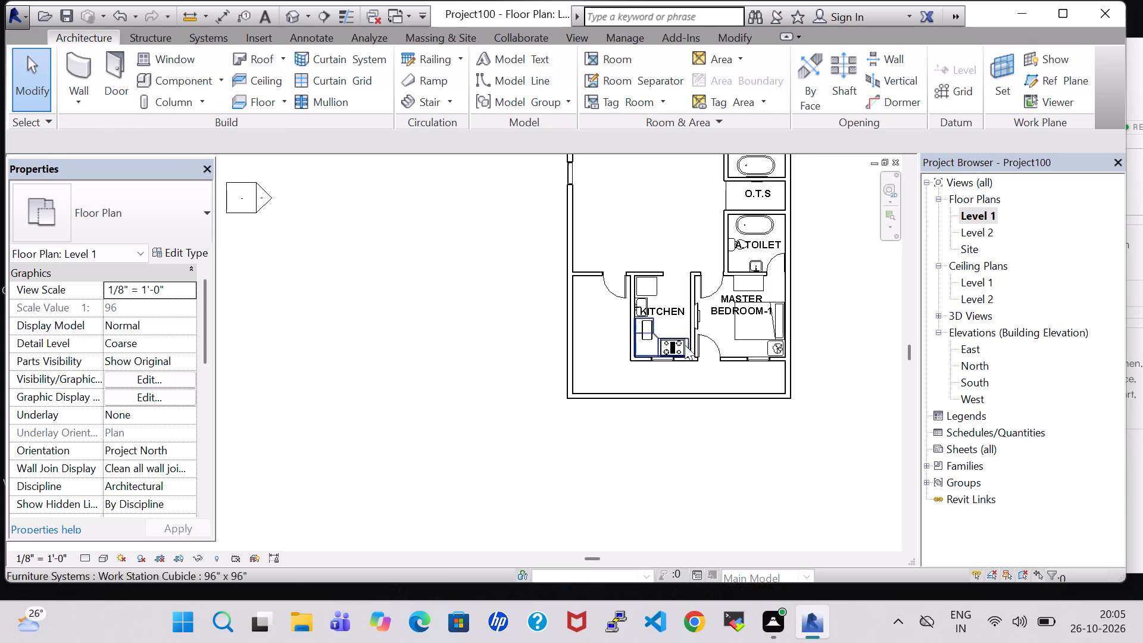
left_click(735, 39)
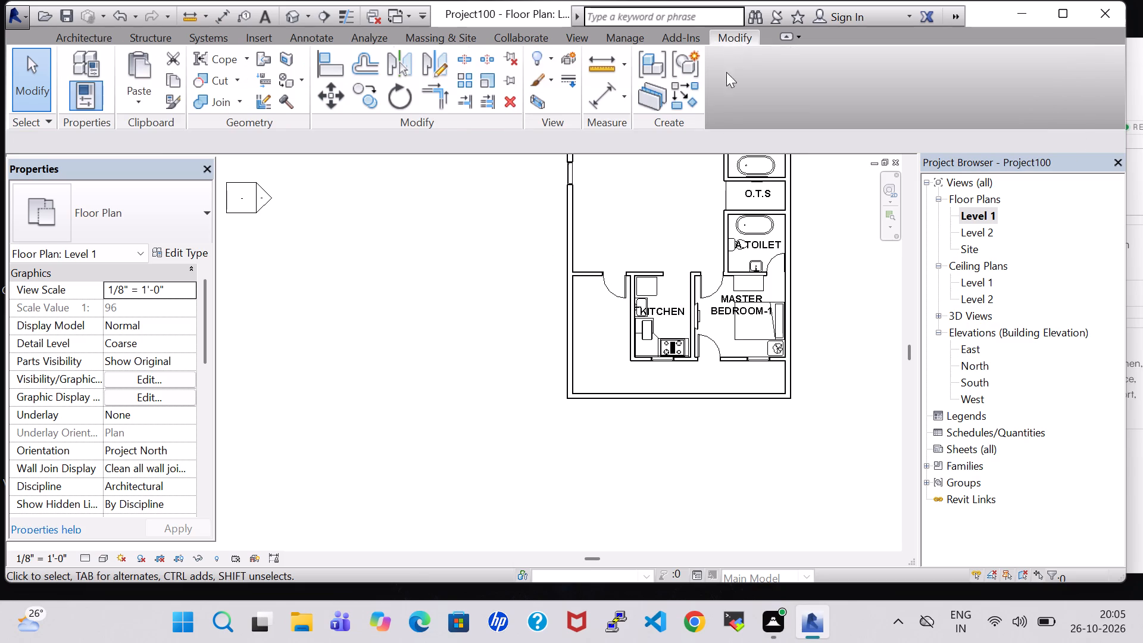
left_click(484, 63)
left_click(631, 391)
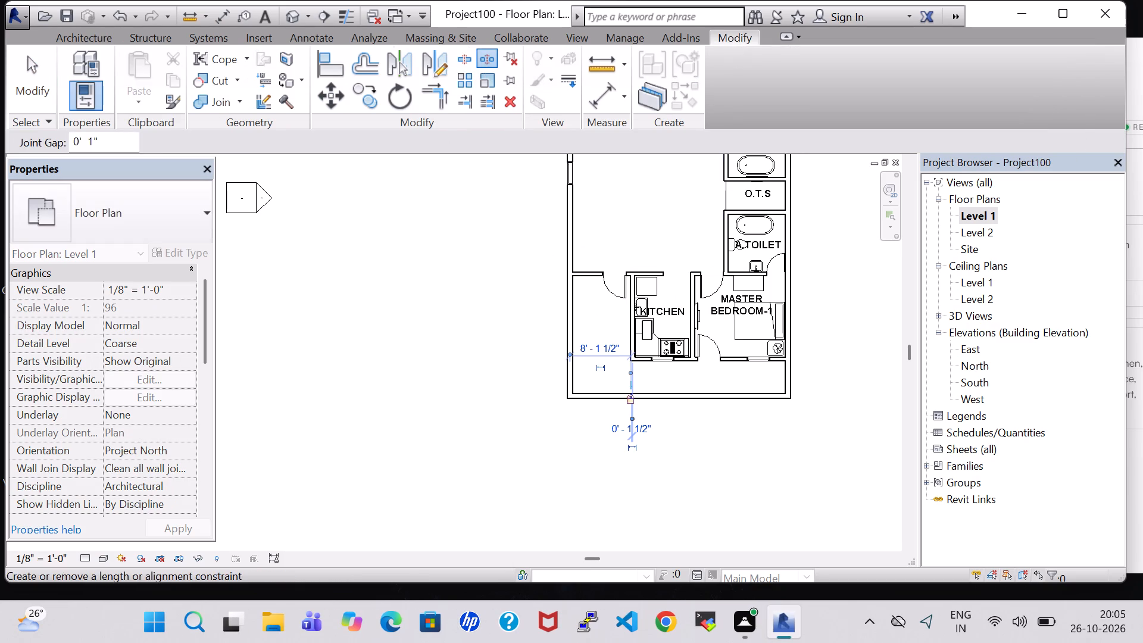
left_click(569, 394)
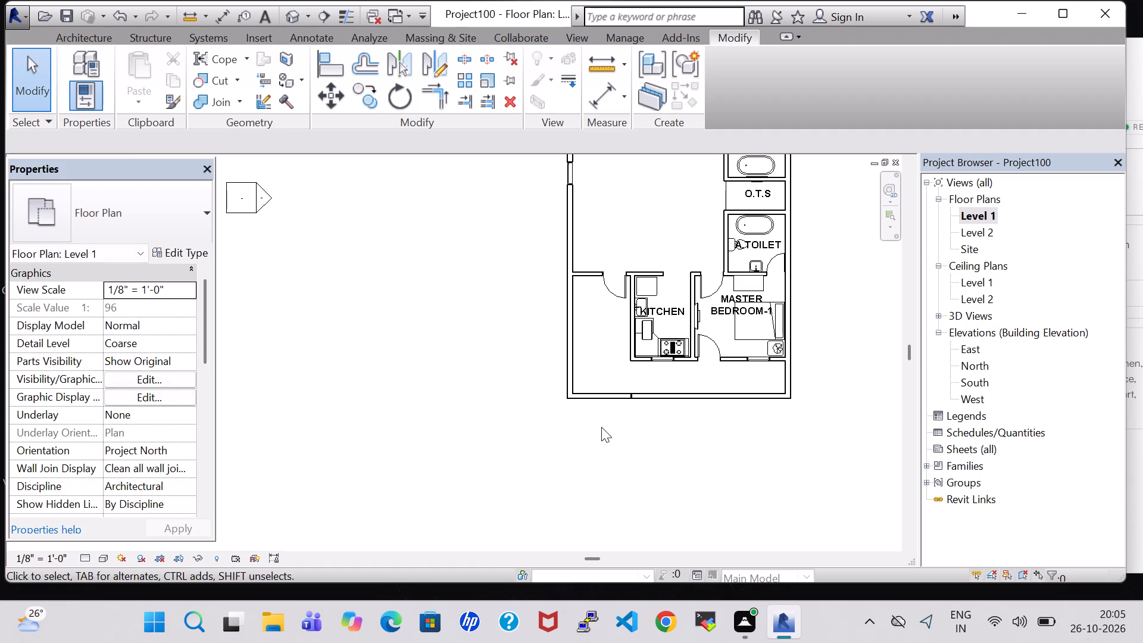
Delete the outer wall segment between the split point and the nearby exterior corner, opening the passage beside the kitchen.
key("Delete")
key("Escape")
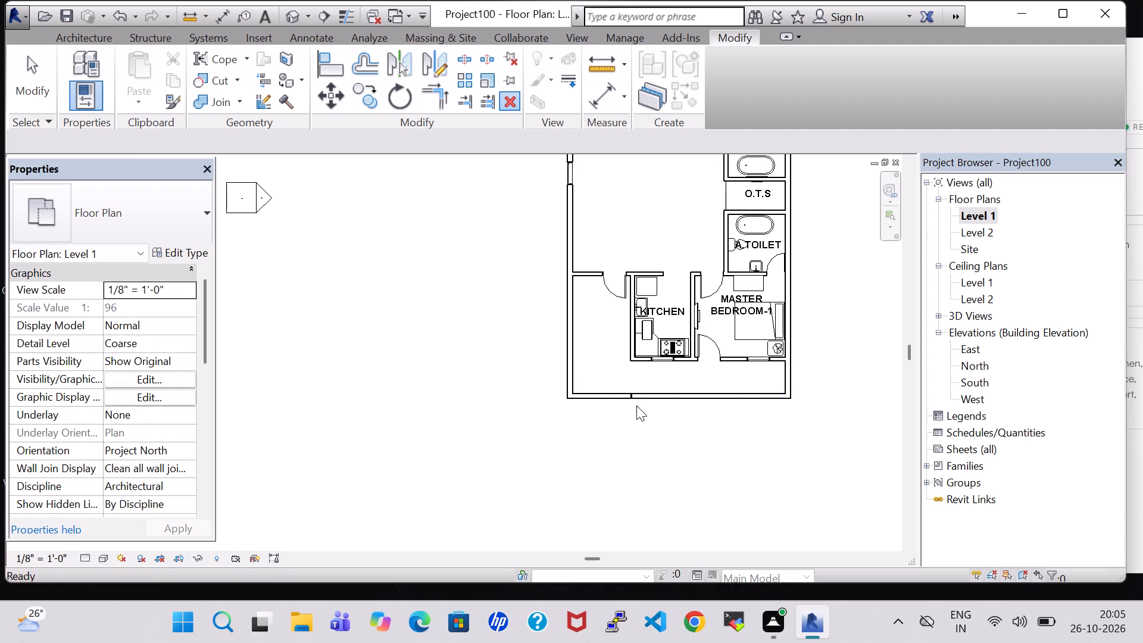
left_click(597, 394)
key("Delete")
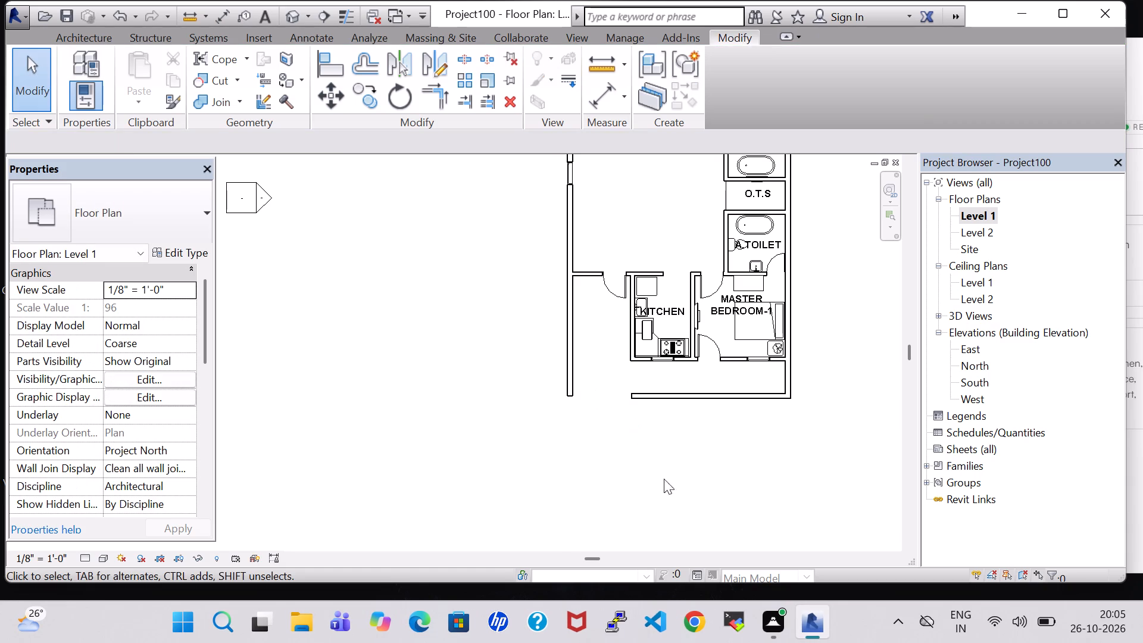
left_click(686, 493)
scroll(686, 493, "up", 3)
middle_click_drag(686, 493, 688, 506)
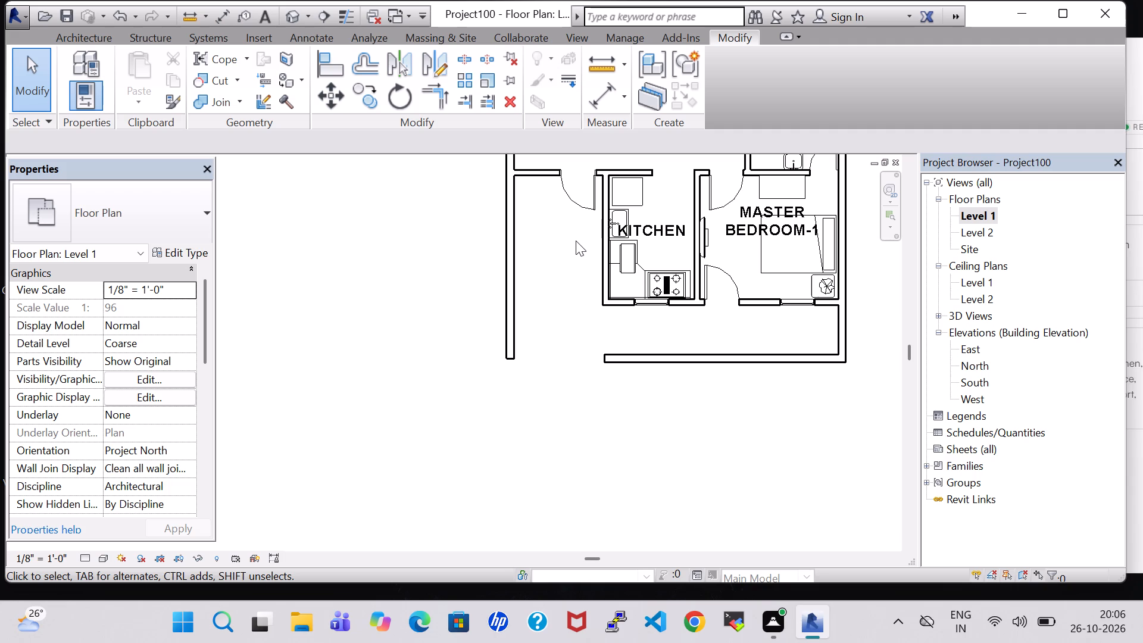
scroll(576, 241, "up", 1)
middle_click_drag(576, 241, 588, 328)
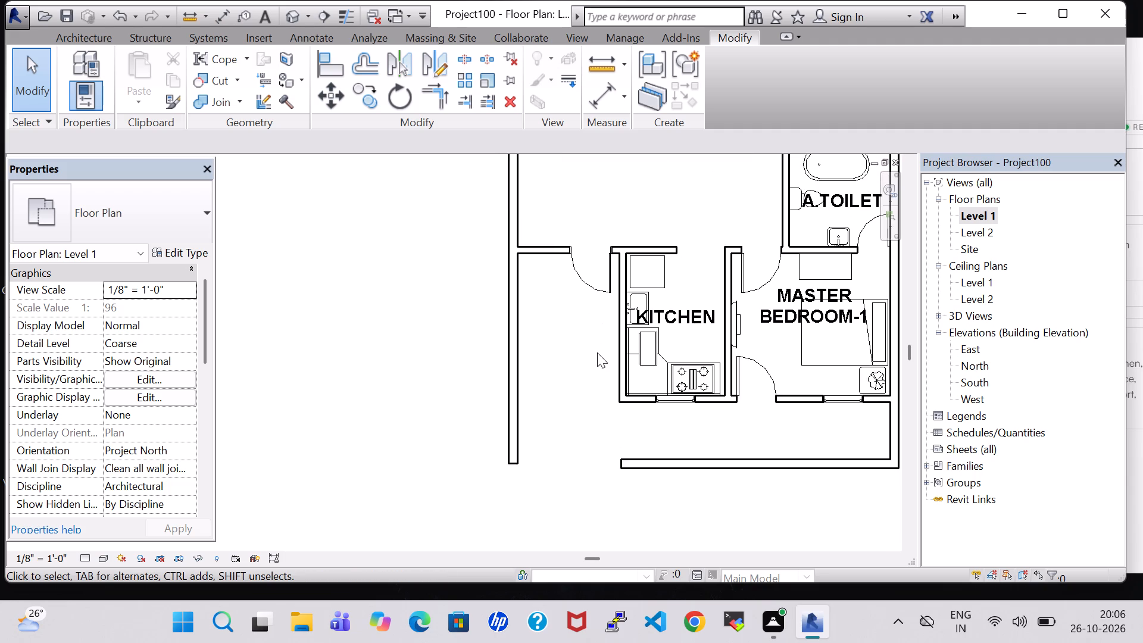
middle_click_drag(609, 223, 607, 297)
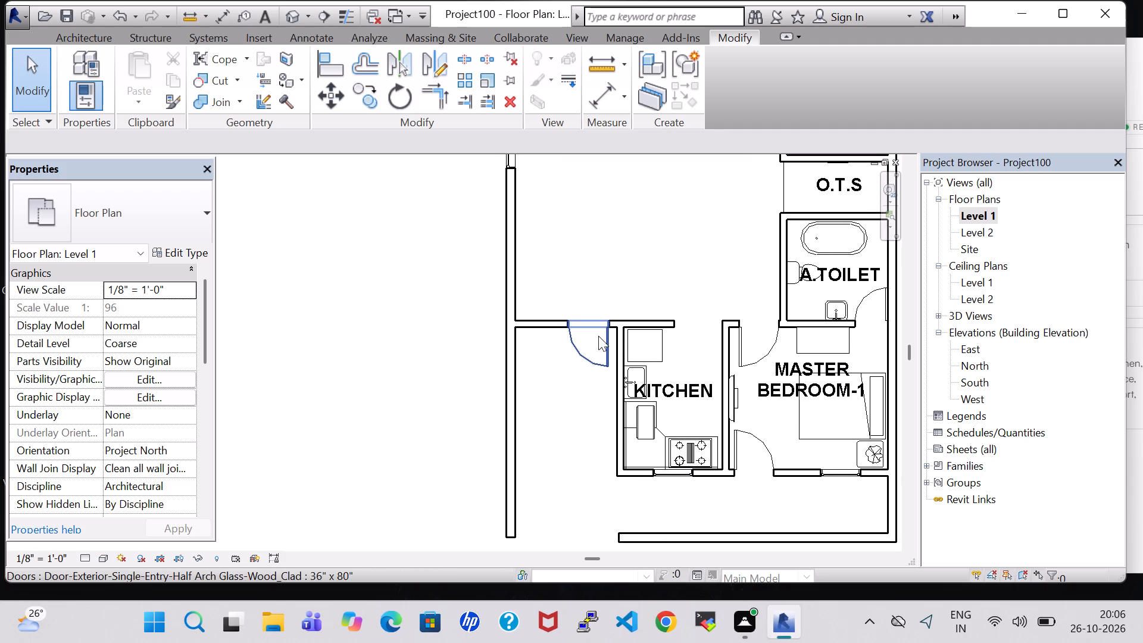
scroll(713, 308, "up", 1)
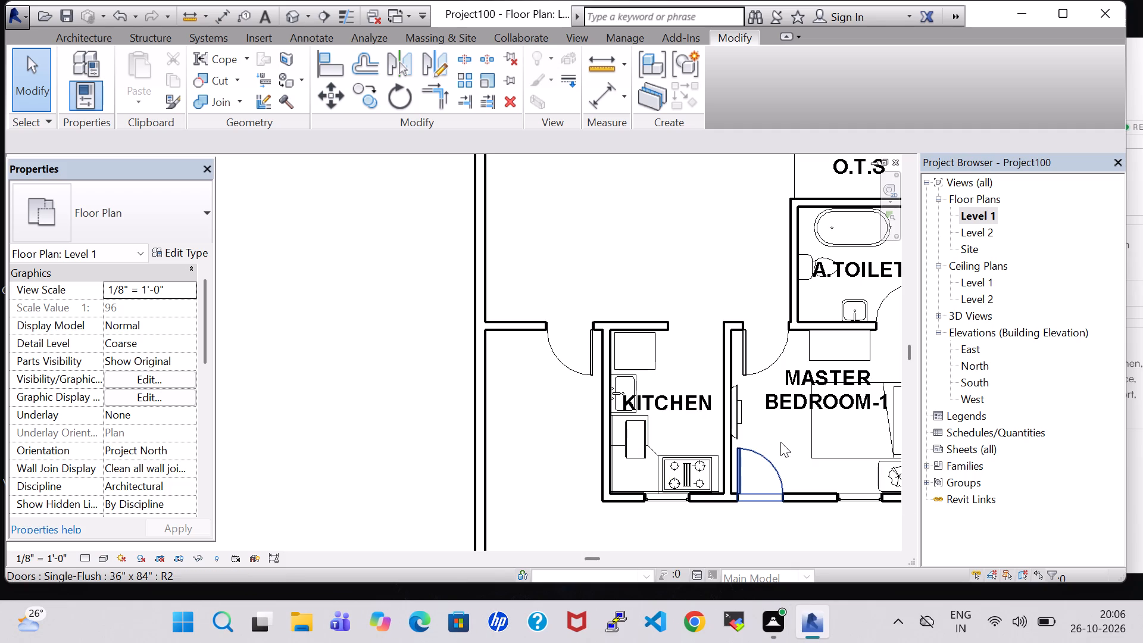
Look over the Level 1 plan from the kitchen and Master Bedroom-1 through the large unfurnished hall to the backyard rooms.
middle_click_drag(782, 441, 613, 448)
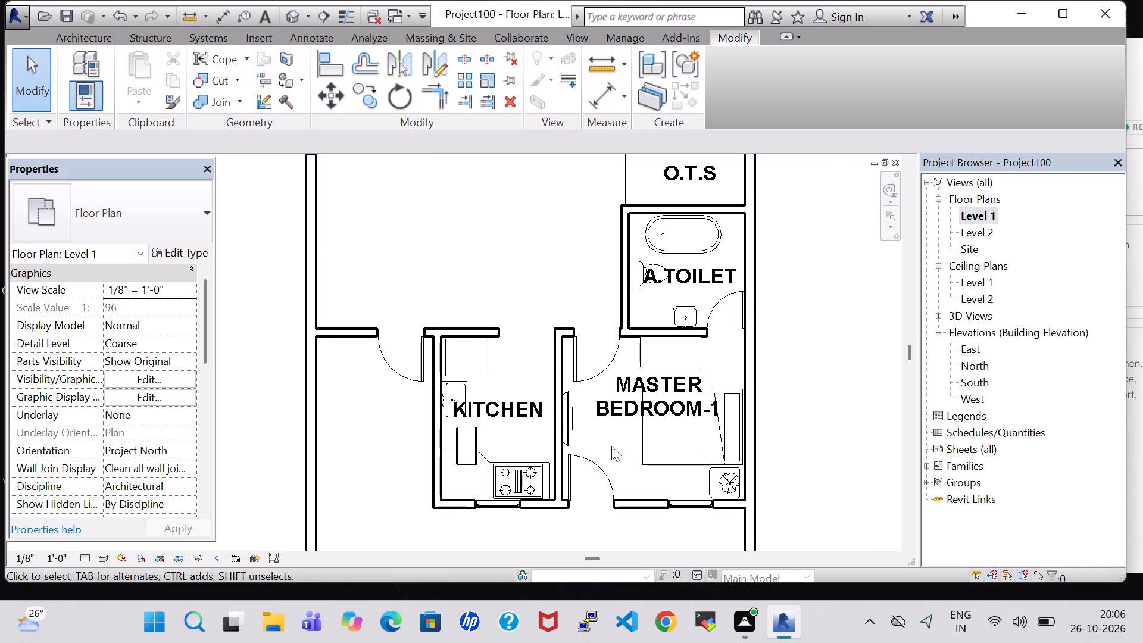
scroll(583, 320, "down", 1)
middle_click_drag(777, 260, 800, 418)
scroll(800, 418, "down", 2)
middle_click_drag(800, 418, 795, 323)
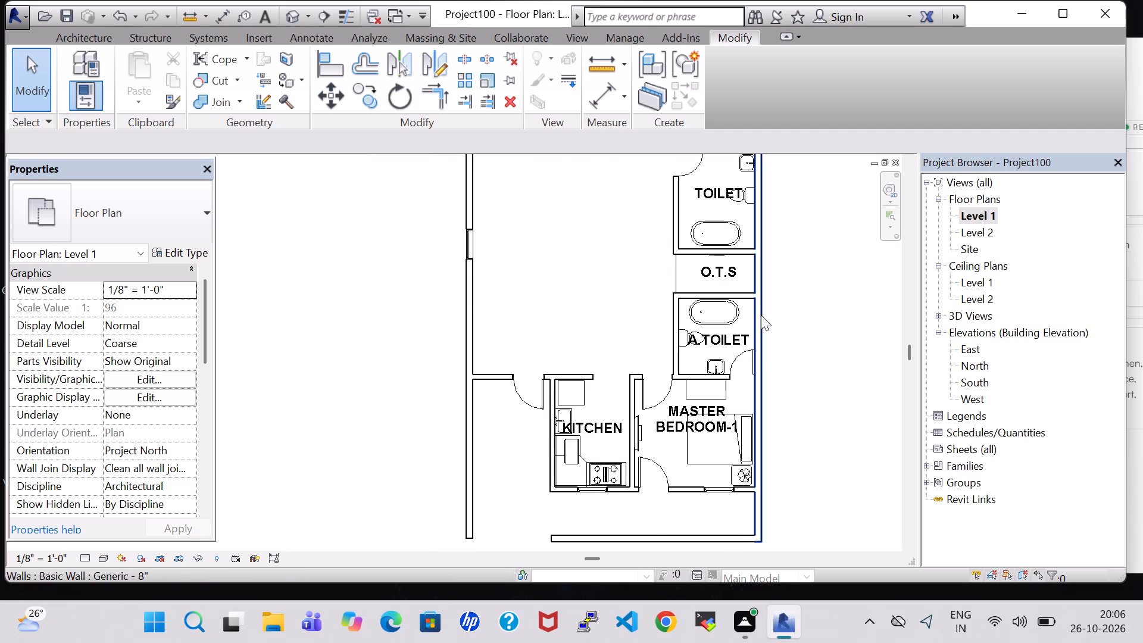
middle_click_drag(761, 315, 748, 398)
middle_click_drag(778, 277, 795, 383)
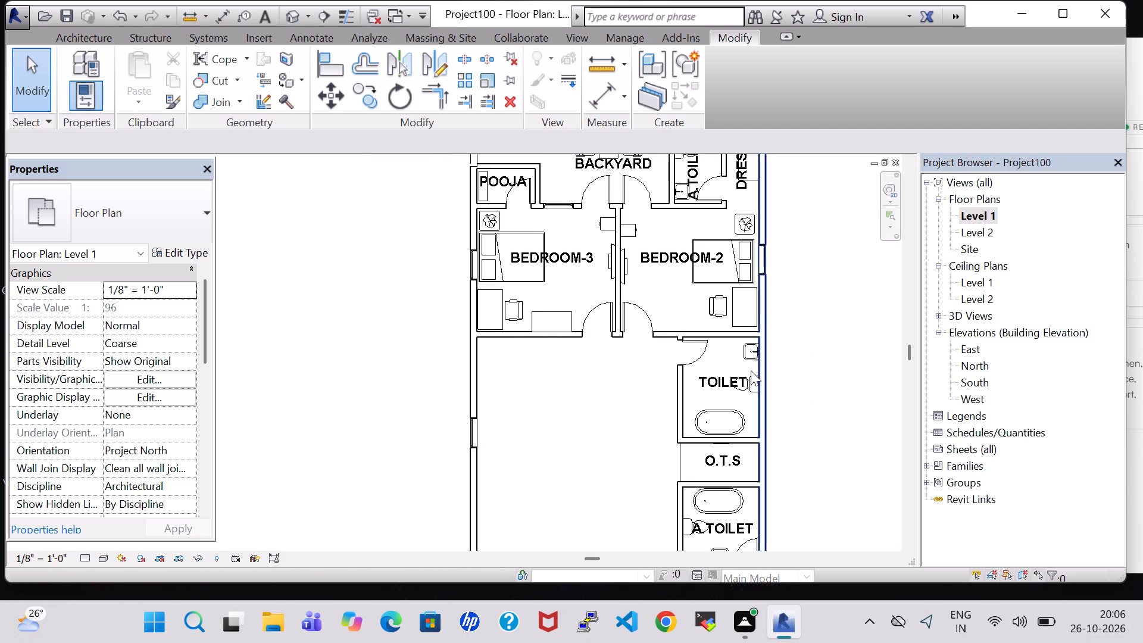
middle_click_drag(607, 260, 614, 291)
scroll(614, 291, "up", 1)
scroll(614, 293, "down", 3)
middle_click_drag(605, 417, 610, 374)
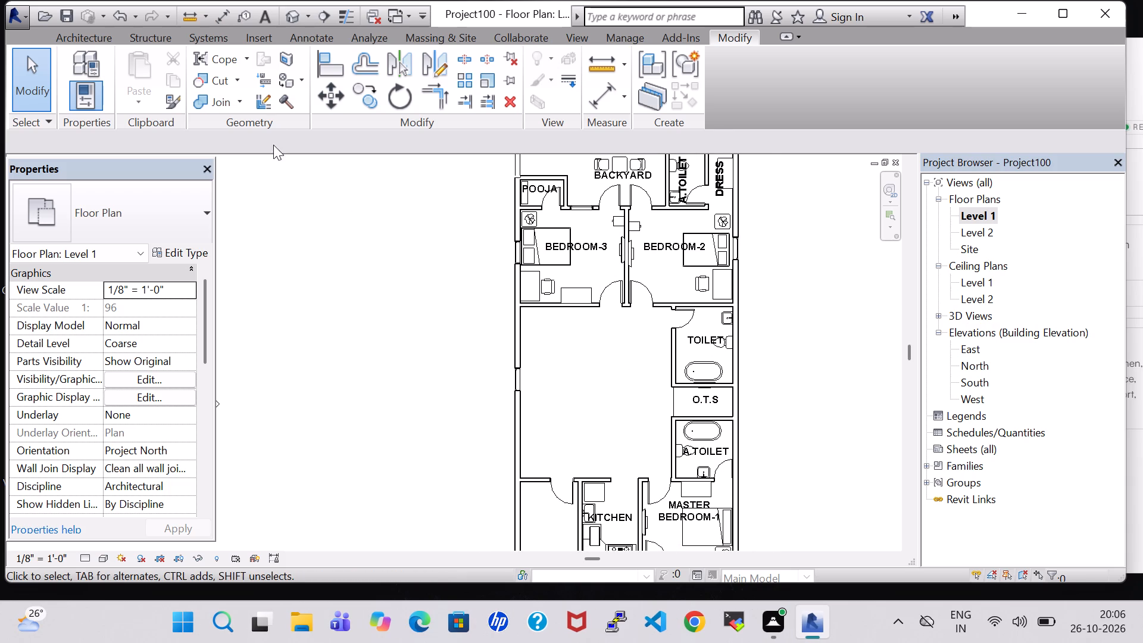
Load the Sofa-Corbu family from the Furniture > Seating library folder for component placement.
left_click(88, 43)
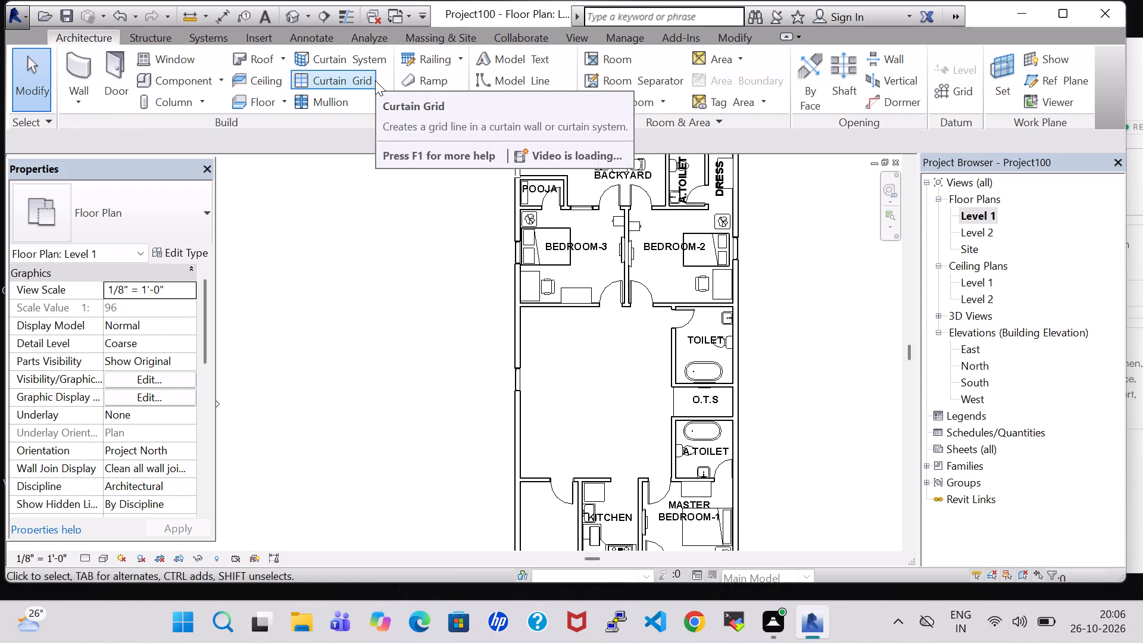
left_click(199, 88)
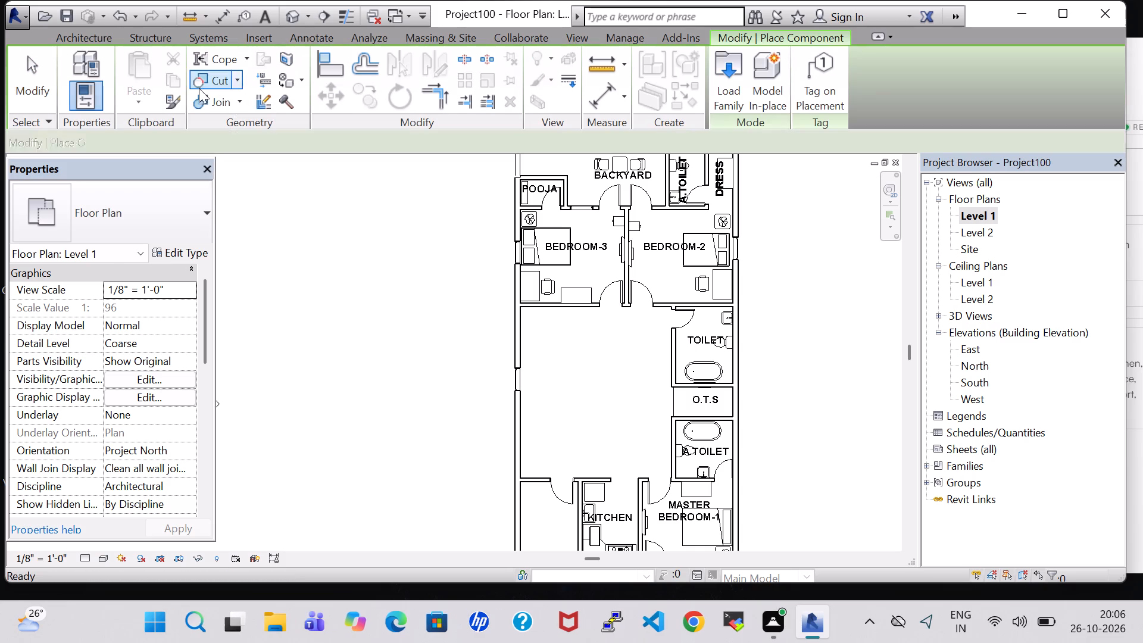
left_click(720, 86)
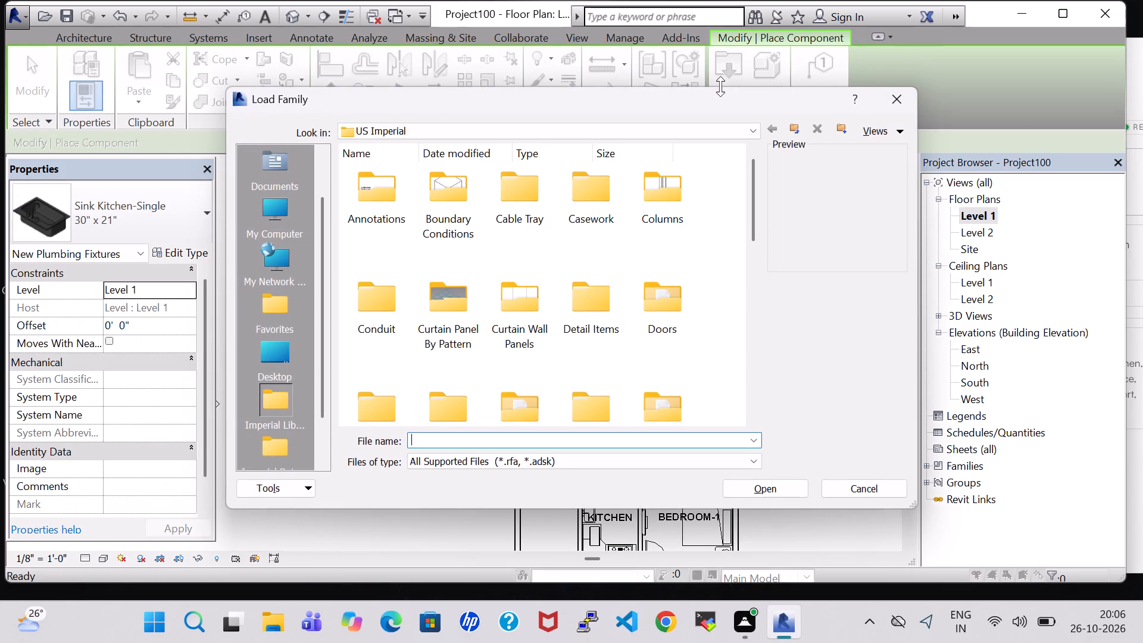
scroll(648, 402, "down", 1)
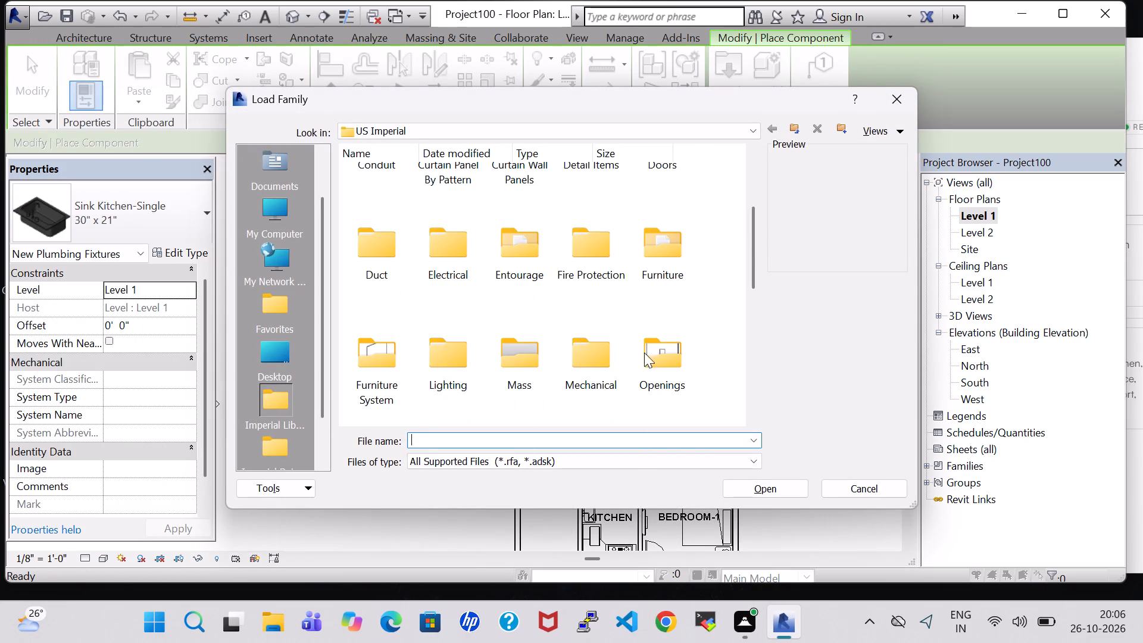
double_click(672, 242)
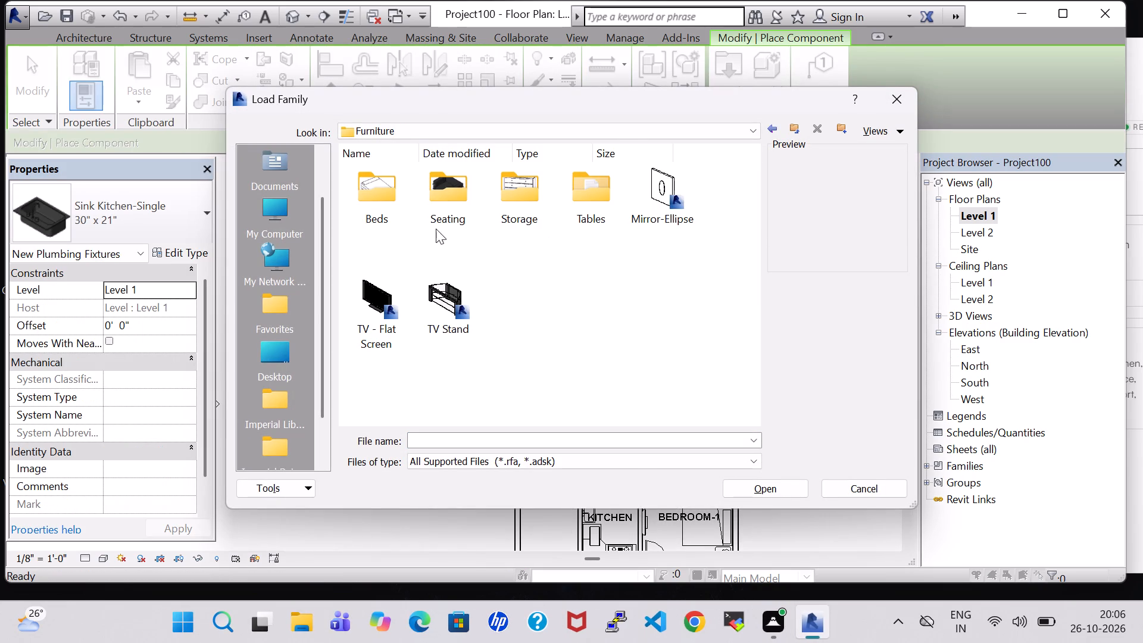
double_click(448, 210)
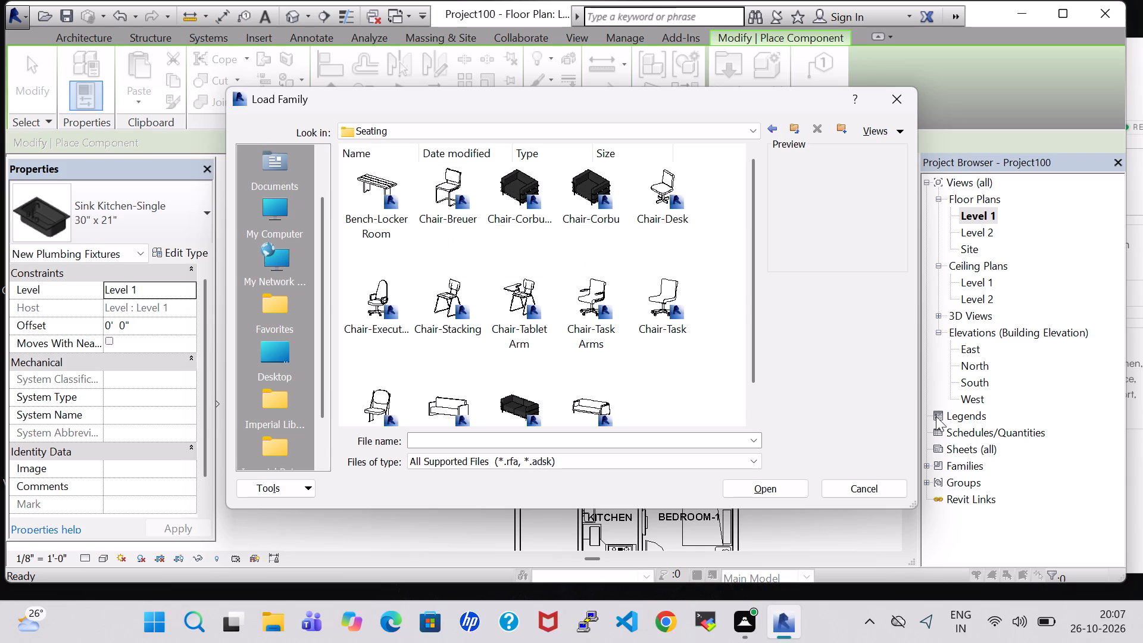
left_click(498, 398)
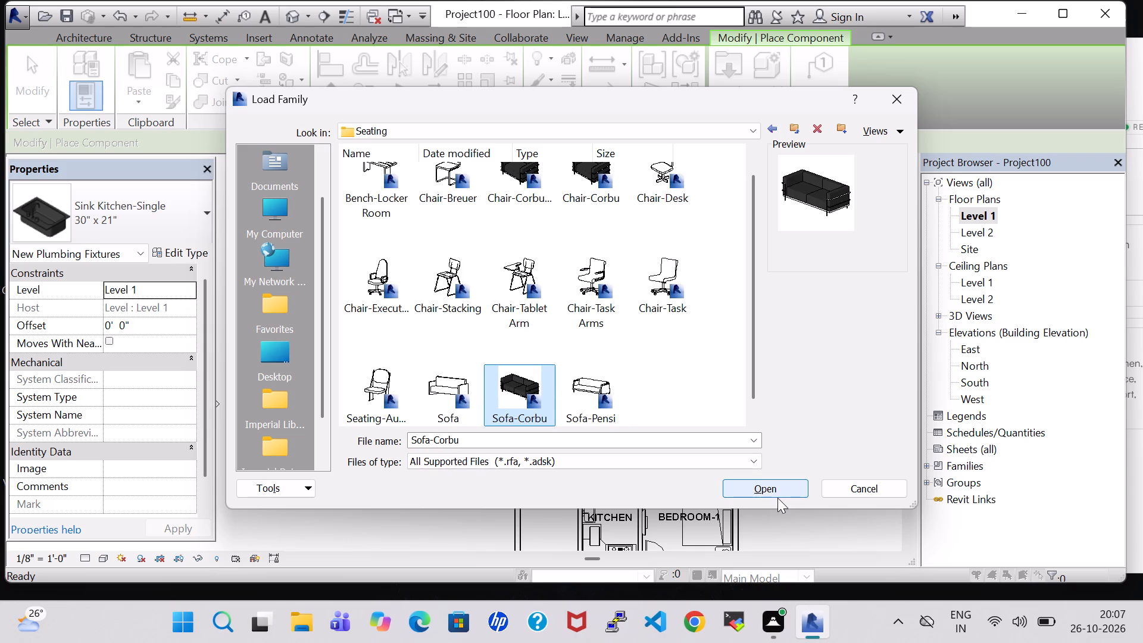
left_click(772, 484)
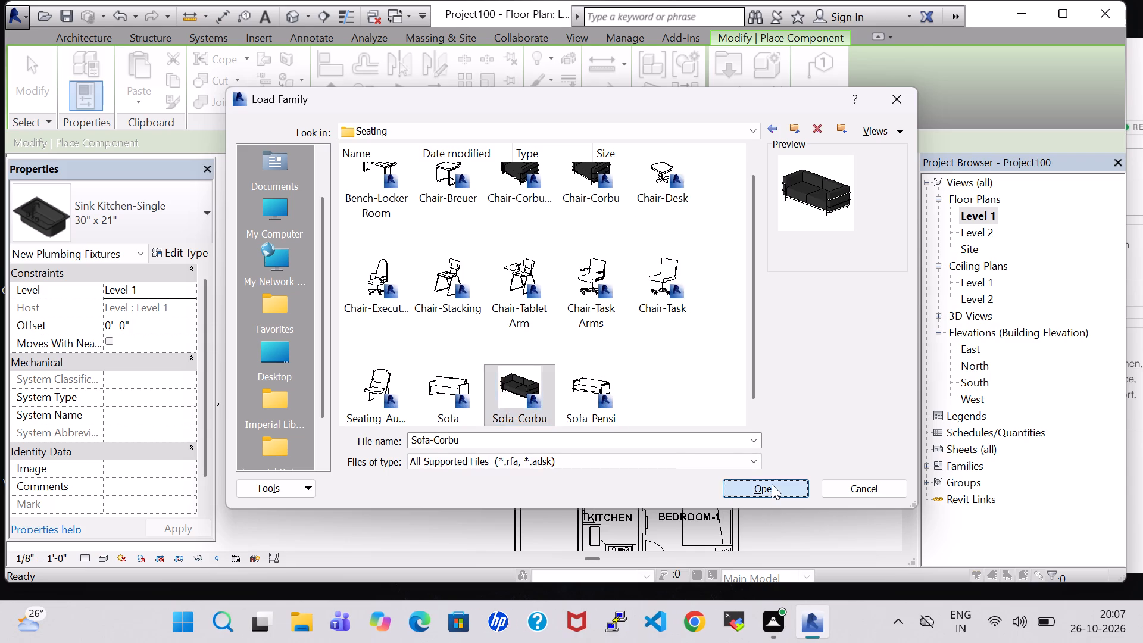
Rotate the Sofa-Corbu and place it in the large hall with its back against the Bedroom-3 wall.
key("space")
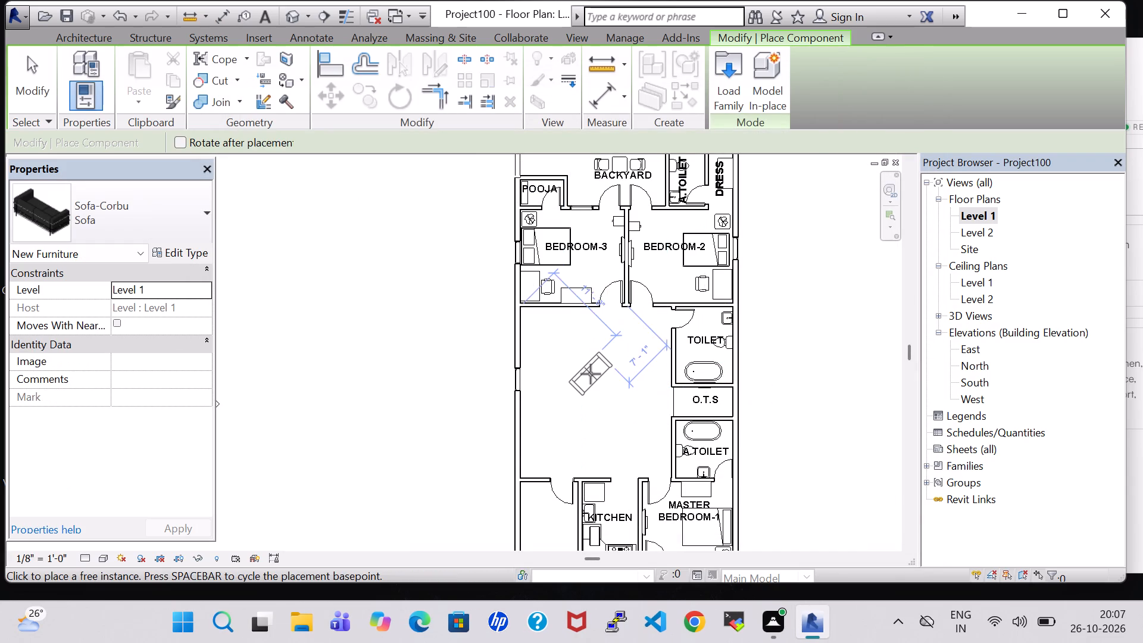
scroll(592, 373, "up", 2)
key("space")
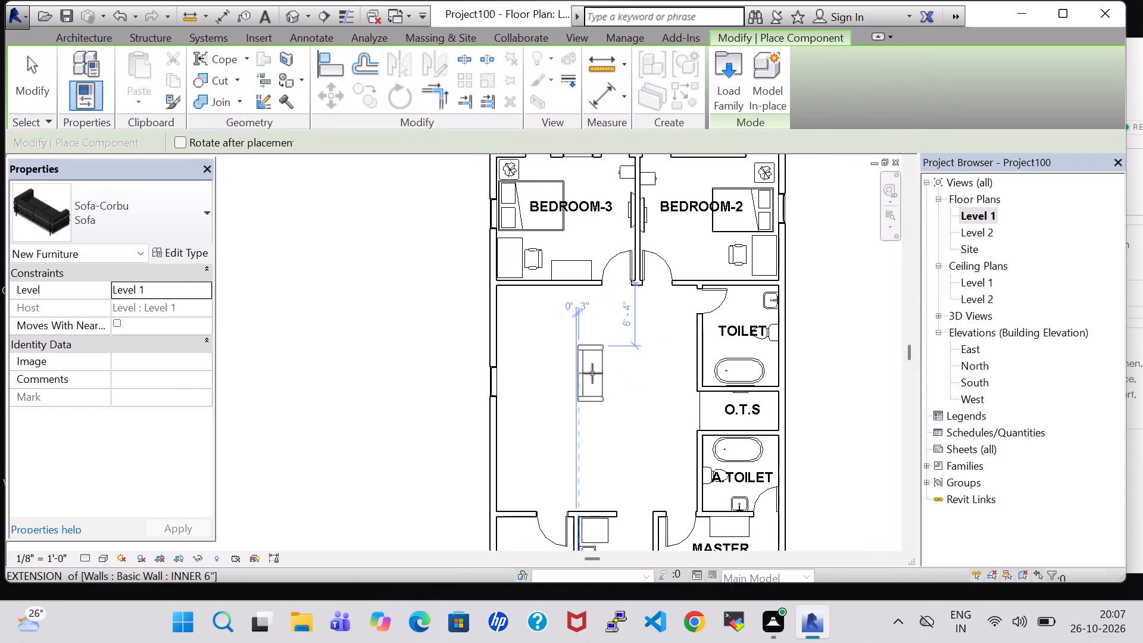
scroll(592, 373, "up", 4)
key("space")
key("space")
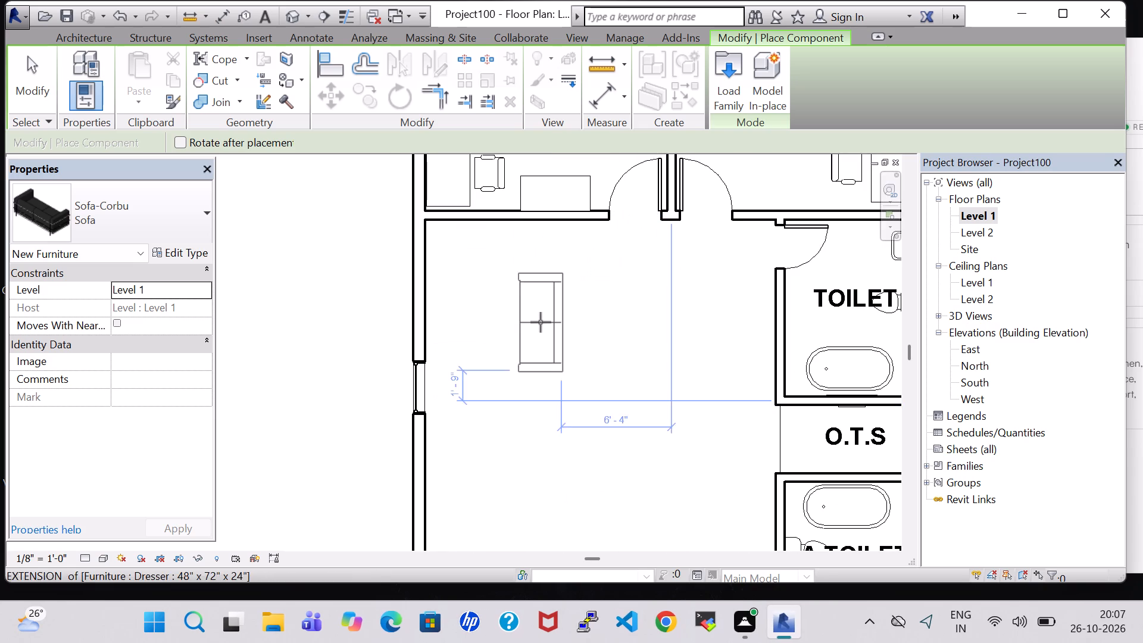
key("space")
scroll(541, 322, "up", 5)
middle_click_drag(541, 322, 549, 352)
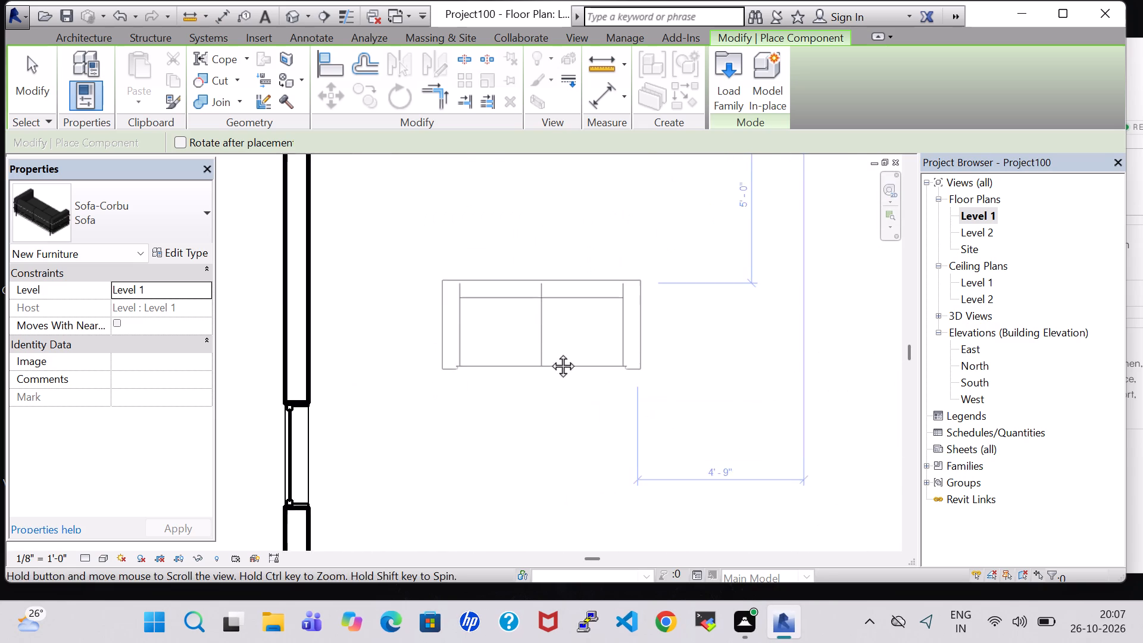
middle_click_drag(549, 352, 567, 458)
scroll(567, 458, "up", 1)
left_click(529, 284)
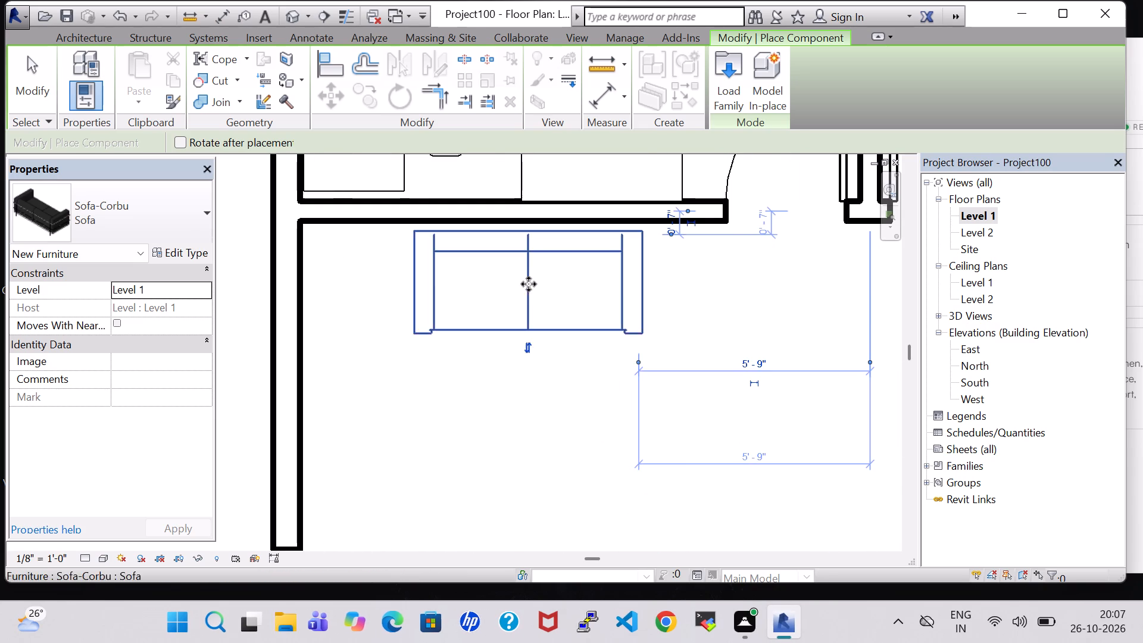
Rotate the sofa and place two more along the hall's outer window wall, one before and one beyond the window.
key("space")
scroll(501, 483, "down", 4)
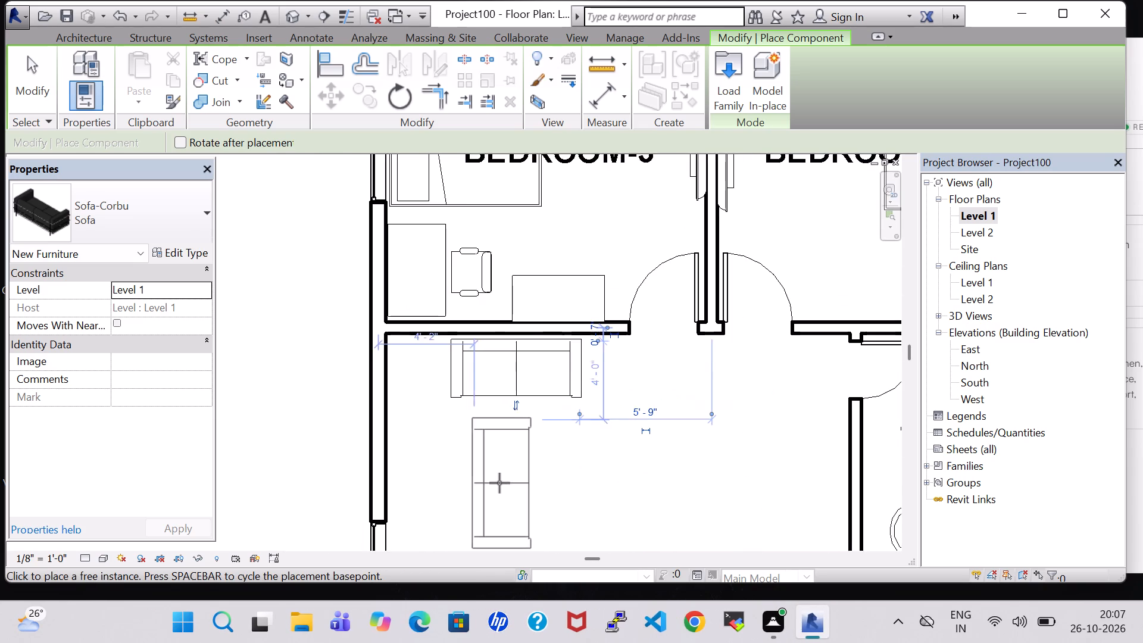
middle_click_drag(435, 489, 472, 420)
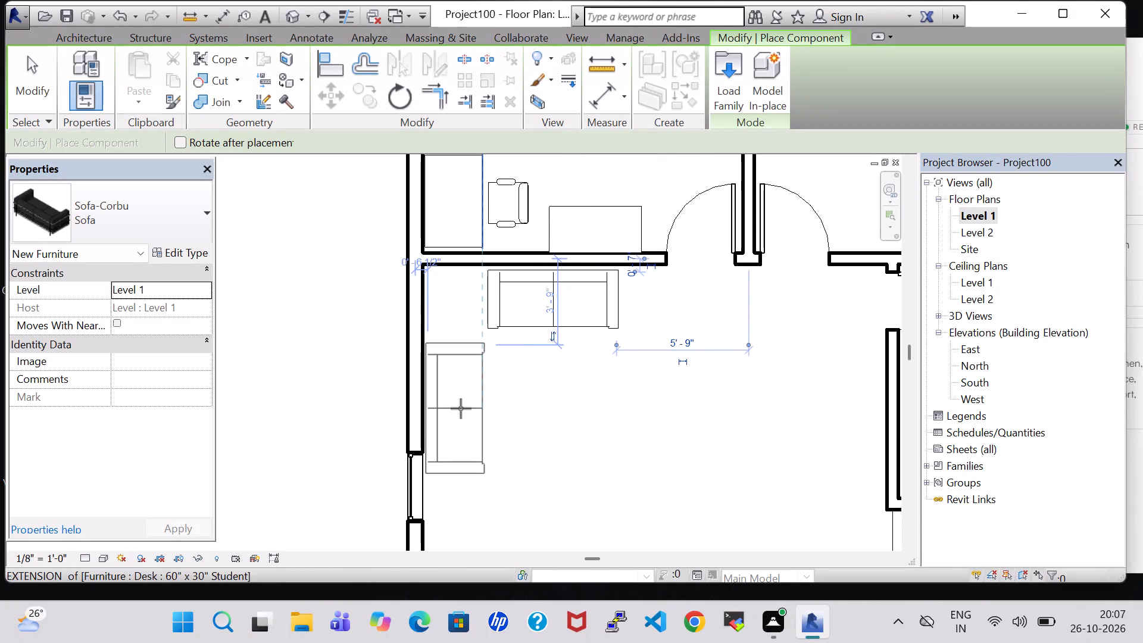
left_click(461, 408)
middle_click_drag(546, 445, 560, 251)
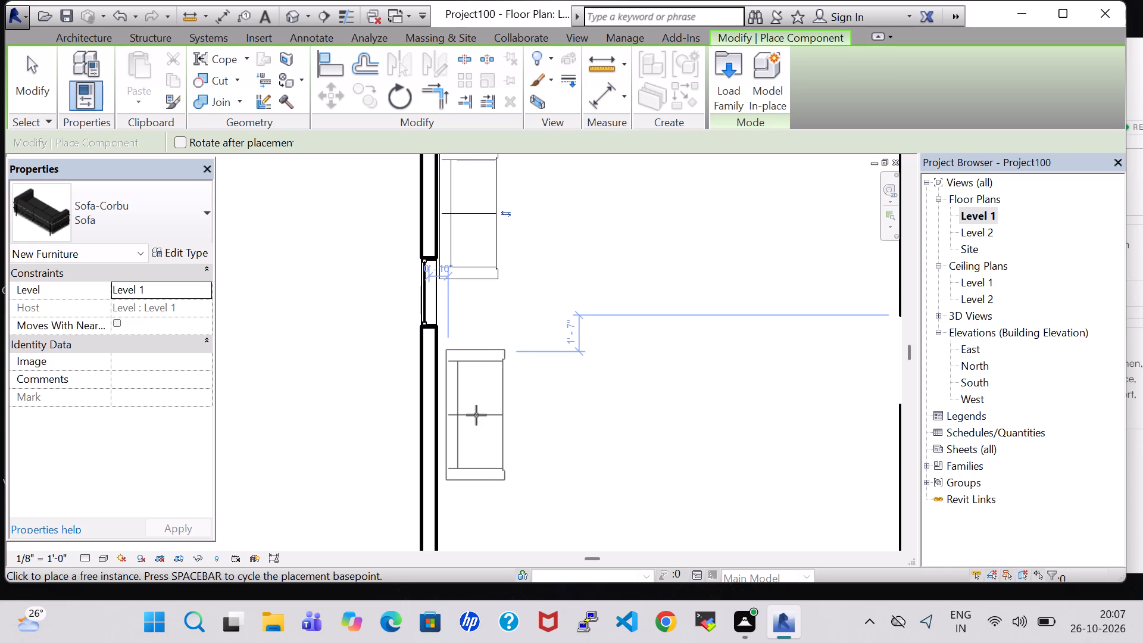
left_click(476, 415)
scroll(514, 411, "down", 2)
middle_click_drag(514, 411, 533, 359)
key("Escape")
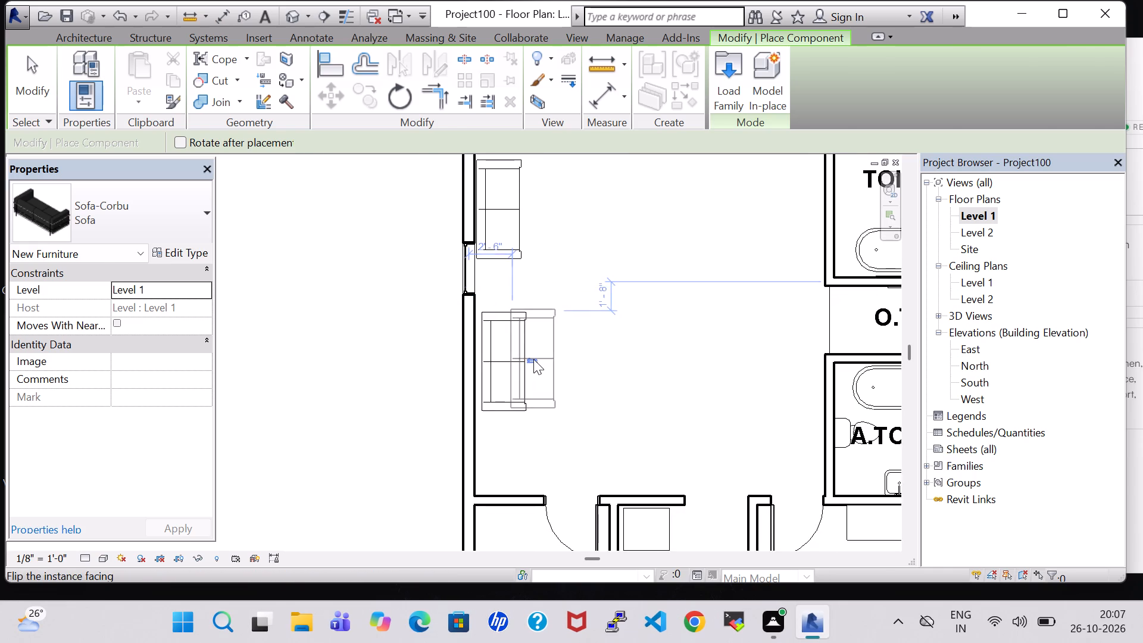
key("Escape")
Nudge the hall's 36" x 48" casement window about 1' 3" along the outer wall toward the kitchen, between the two sofas.
left_click(470, 274)
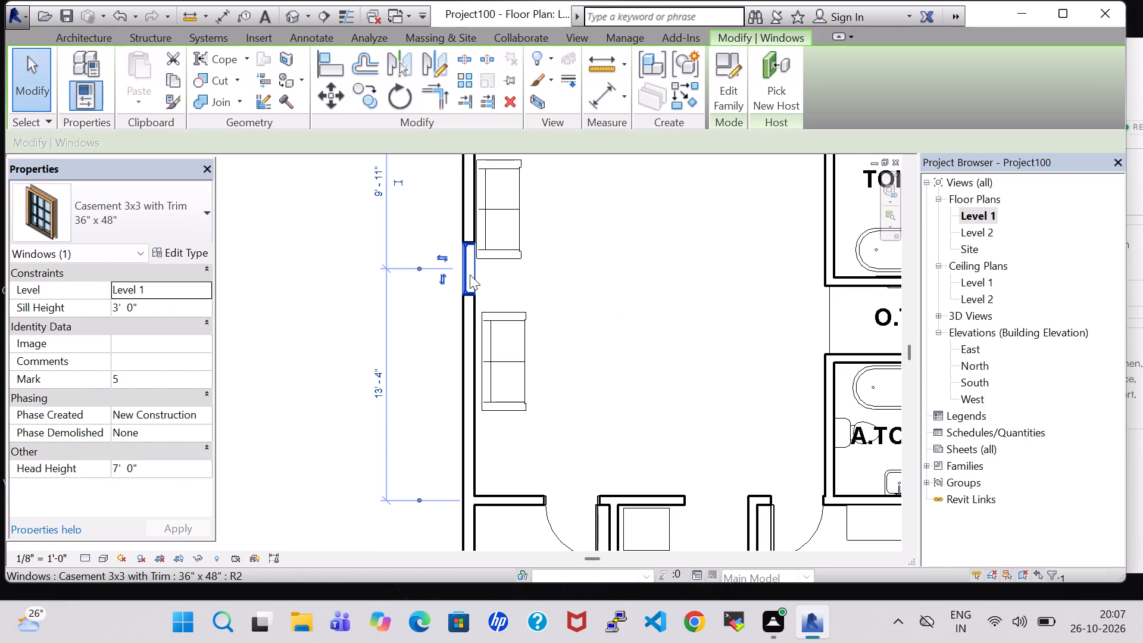
key("Down")
key("Down")
key("Down")
key("Down")
key("Down")
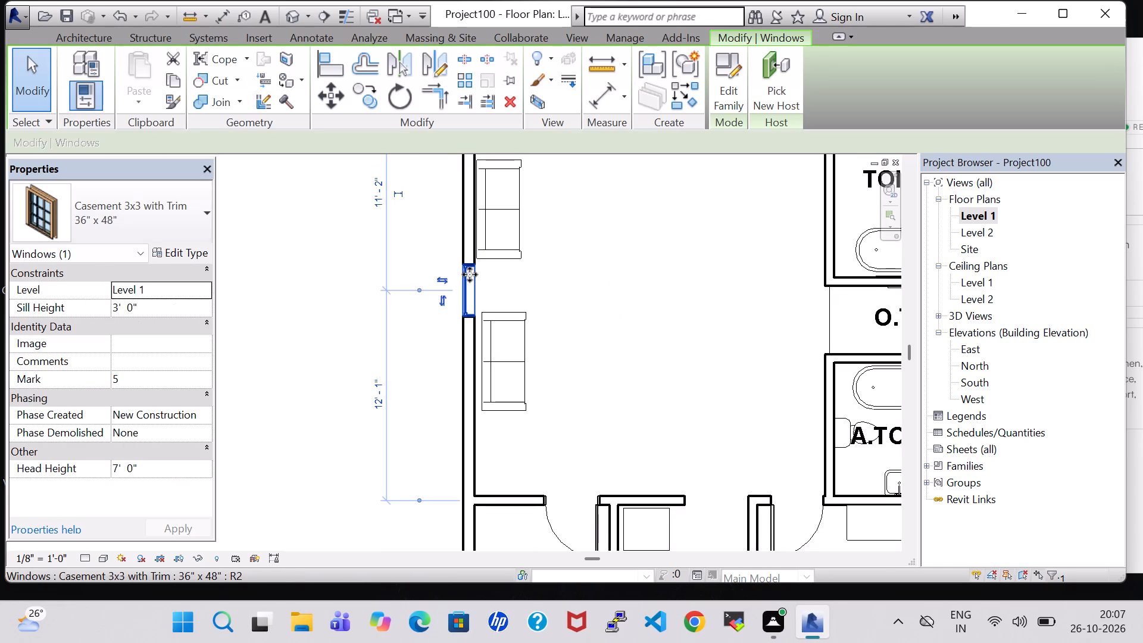
left_click(619, 261)
Load the Table-Dining Oval family from the Furniture > Tables library folder.
scroll(619, 261, "down", 1)
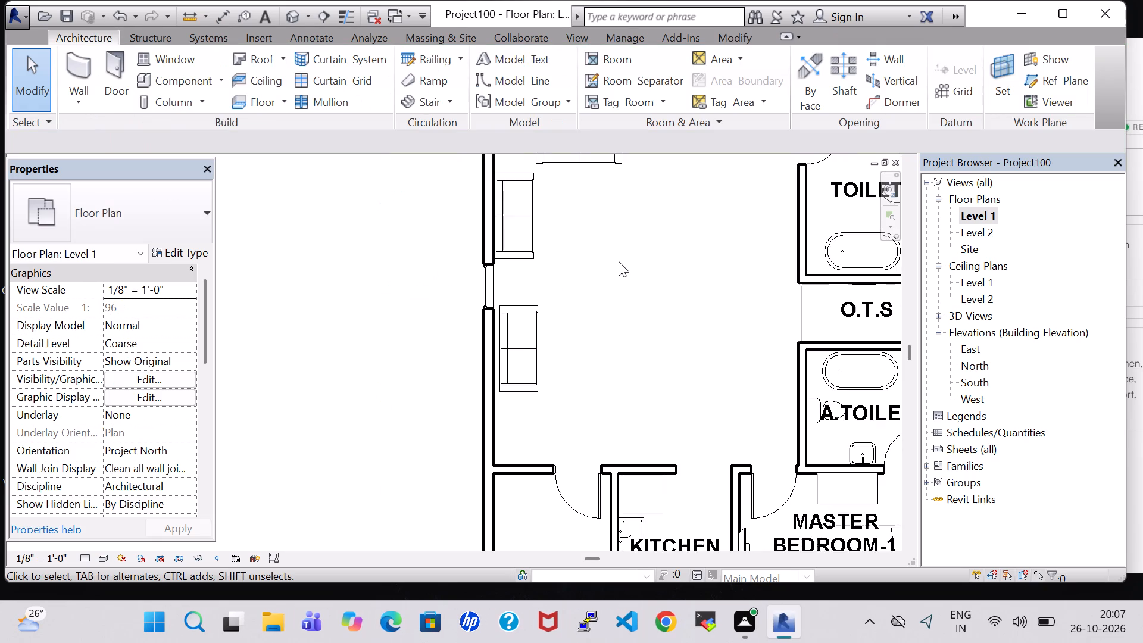
middle_click_drag(619, 261, 623, 336)
left_click(185, 80)
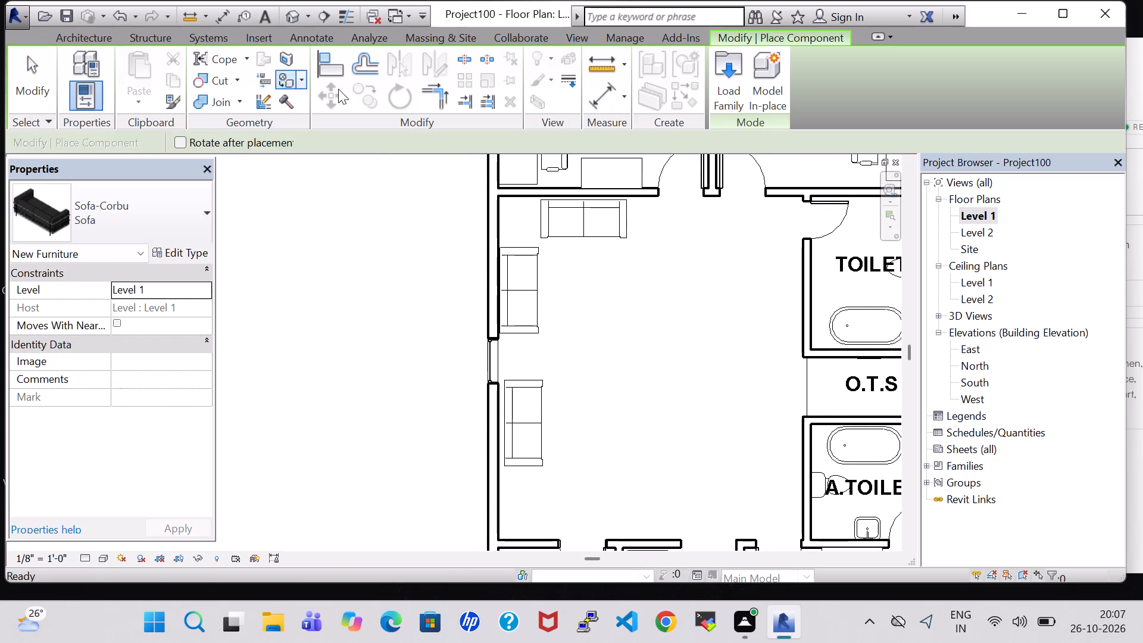
left_click(736, 81)
double_click(657, 396)
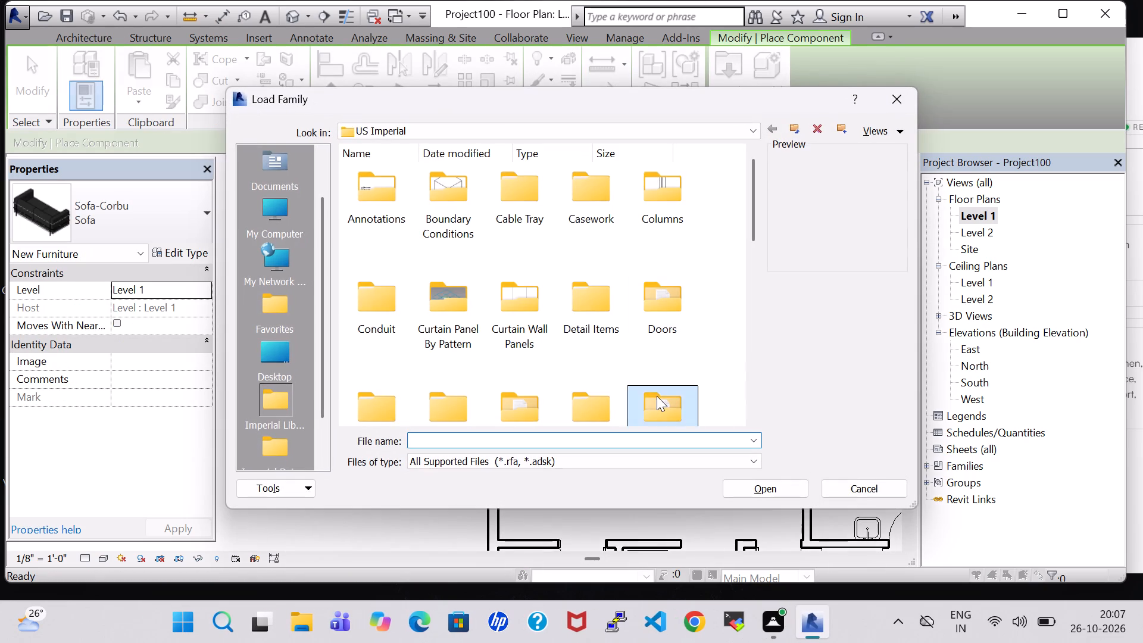
double_click(588, 184)
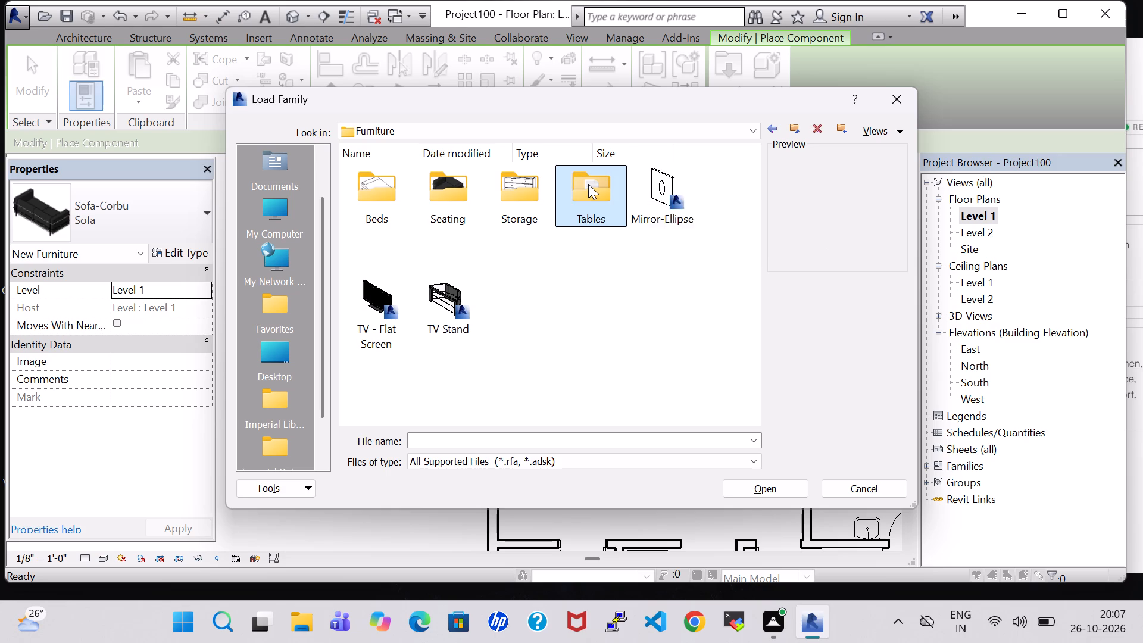
left_click(495, 207)
left_click(790, 481)
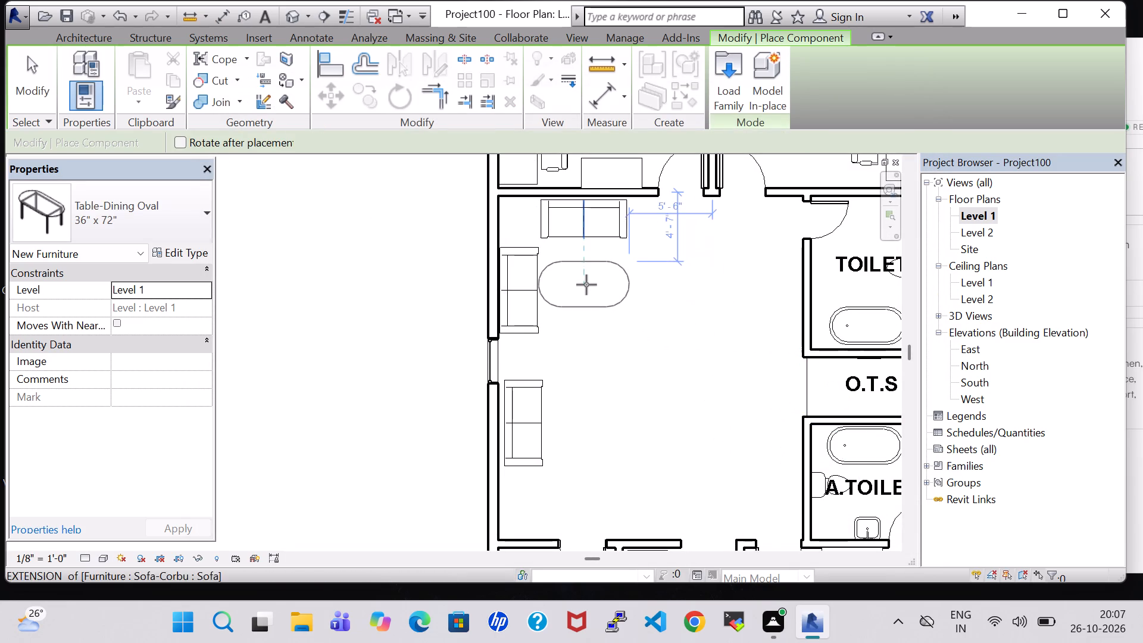
Rotate the 36" x 72" oval table and place it in front of the window-wall sofa nearest Bedroom-3, centred on that sofa.
key("space")
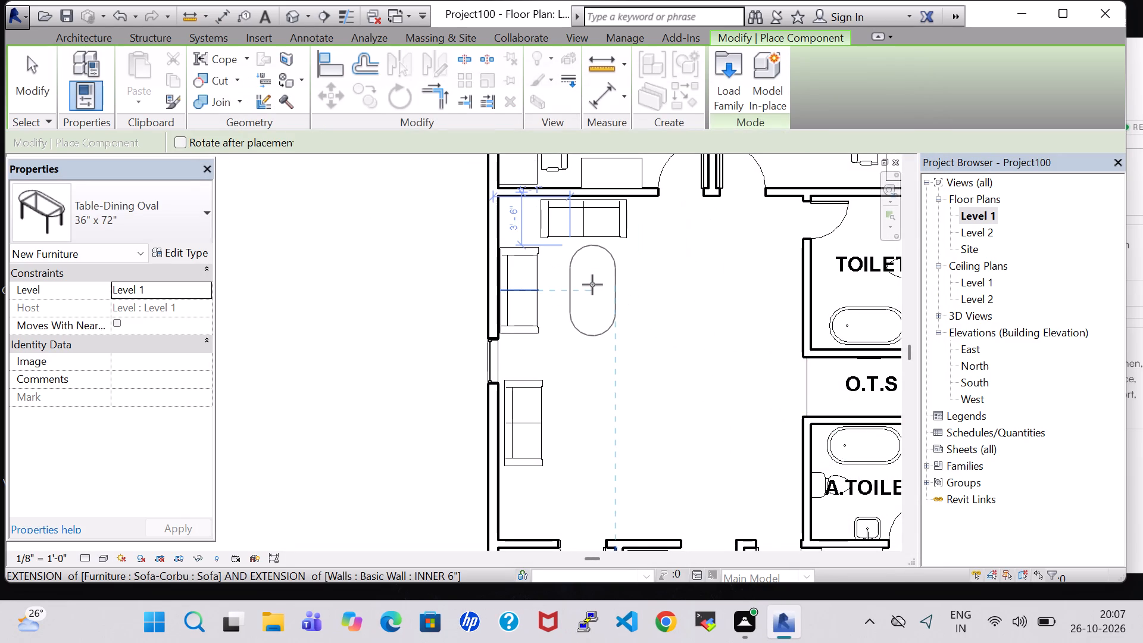
left_click(592, 285)
key("Escape")
key("Escape")
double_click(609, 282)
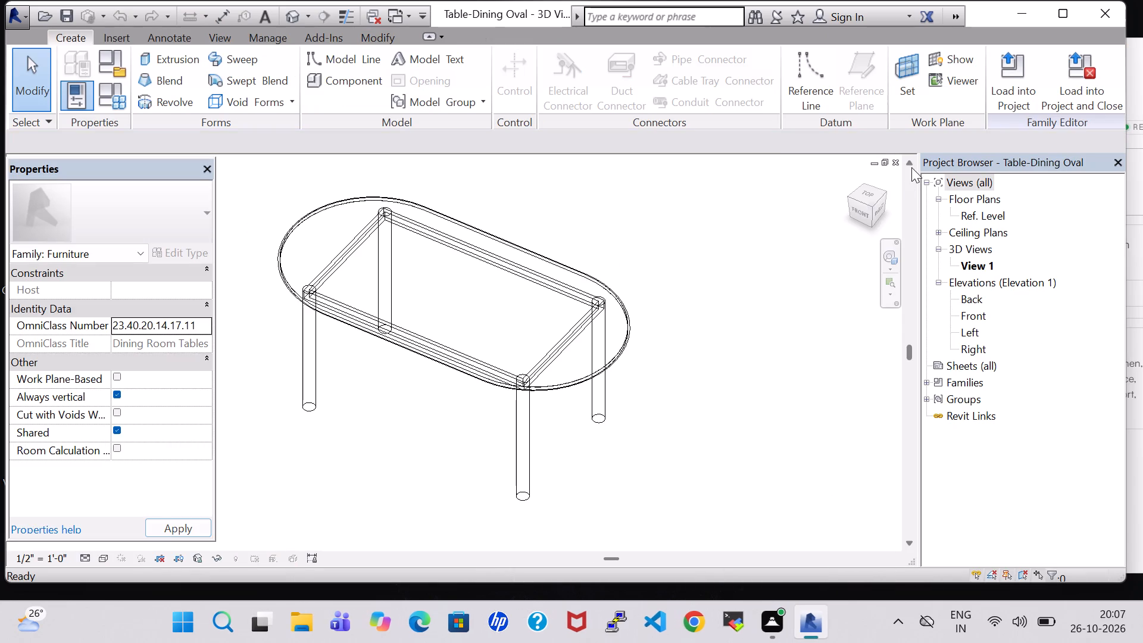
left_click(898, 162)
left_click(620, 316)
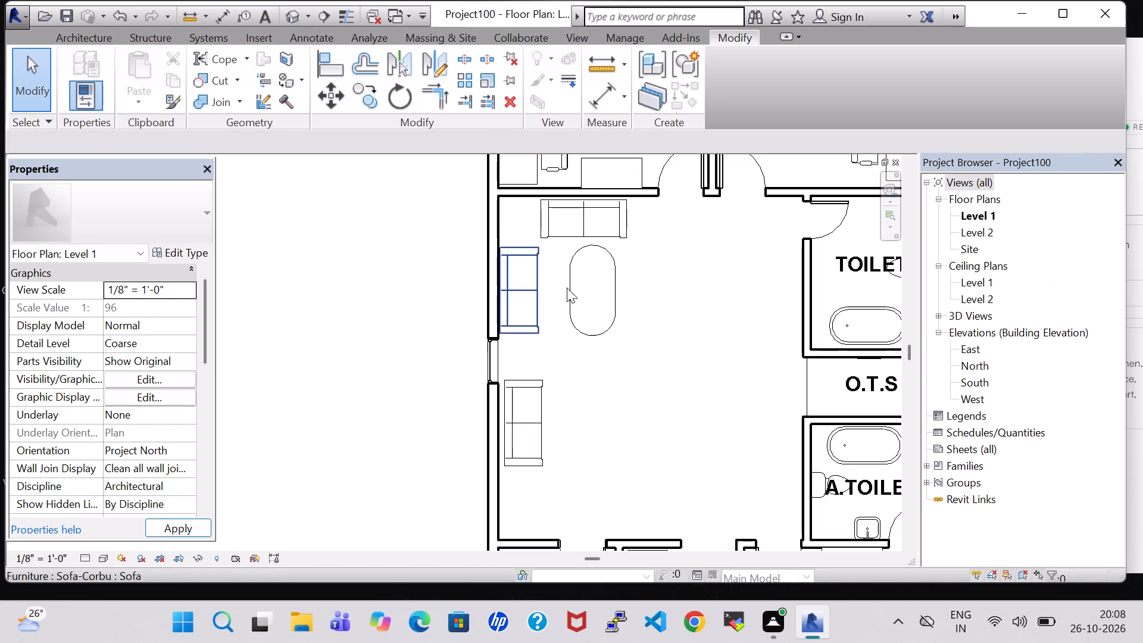
Change the hall's oval dining table to the 36" x 48" type.
left_click(608, 280)
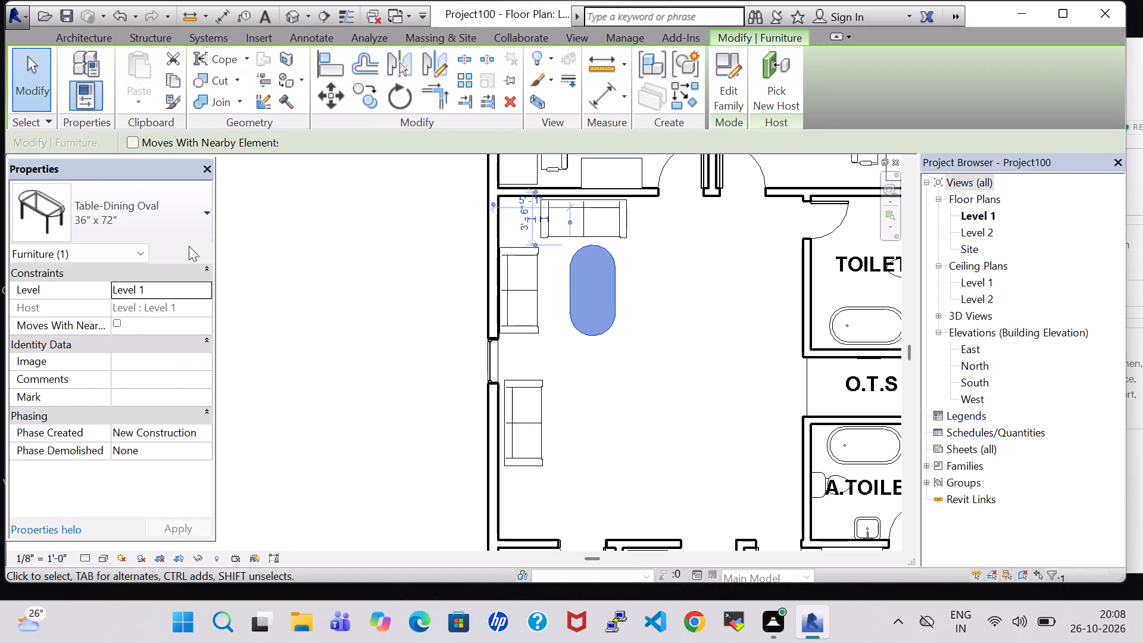
left_click(185, 249)
left_click(342, 133)
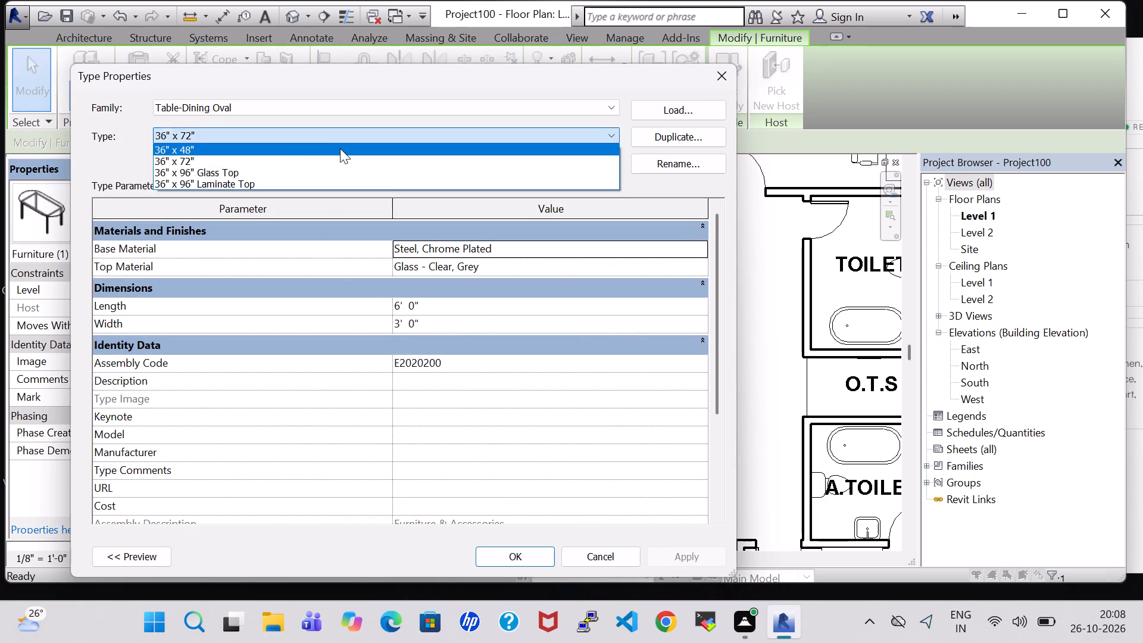
left_click(340, 150)
left_click(496, 560)
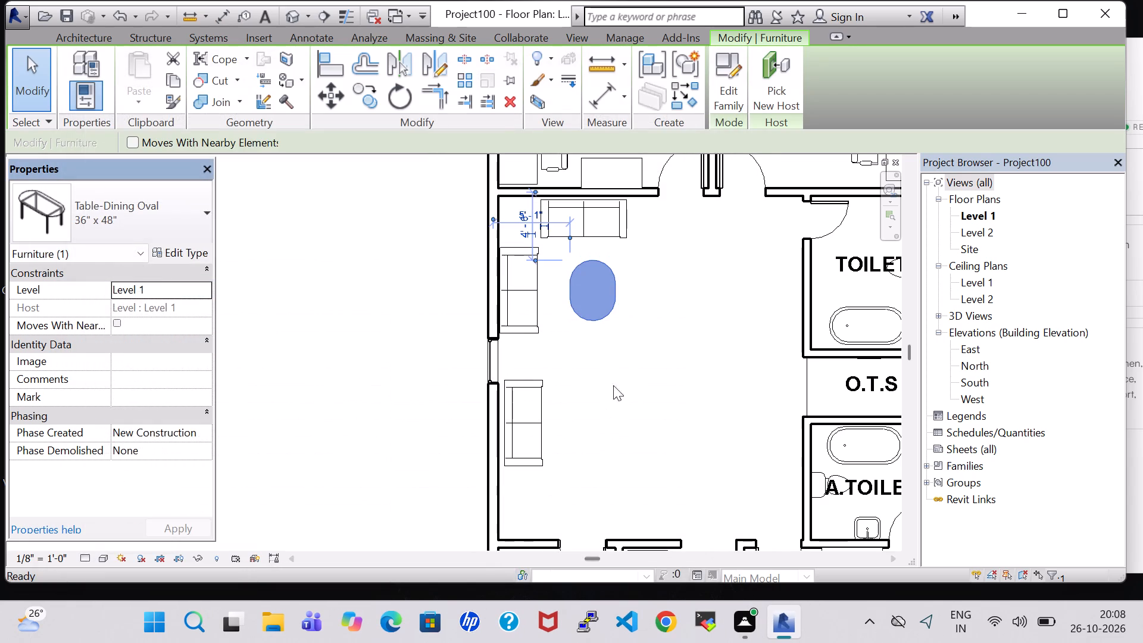
left_click(615, 368)
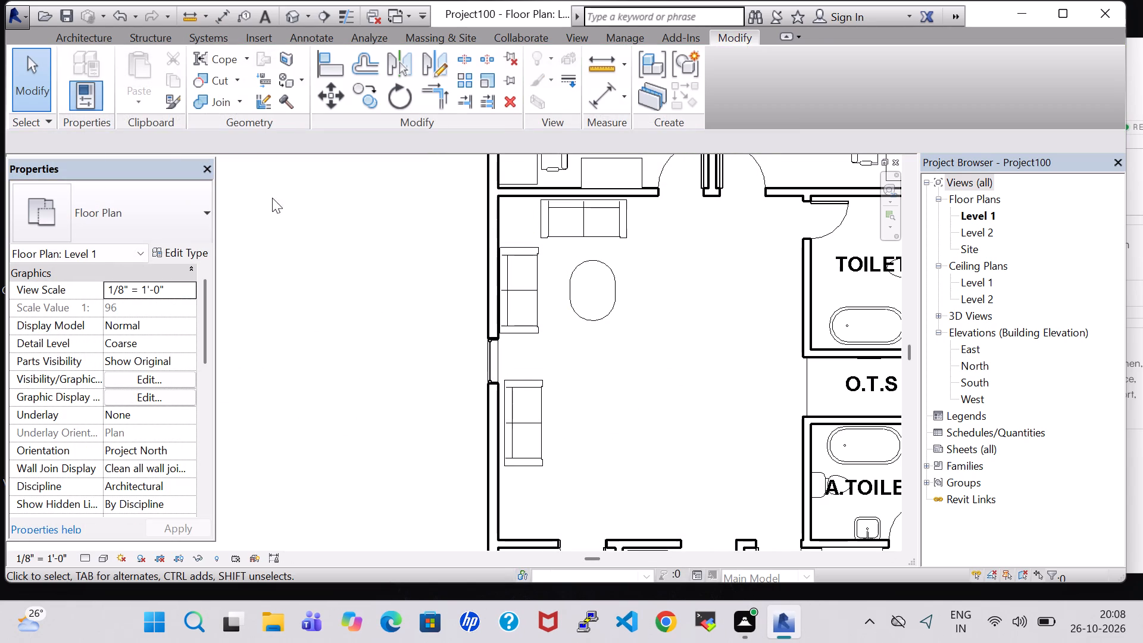
Load the Table-Ellipse family from the Furniture > Tables library folder.
left_click(81, 32)
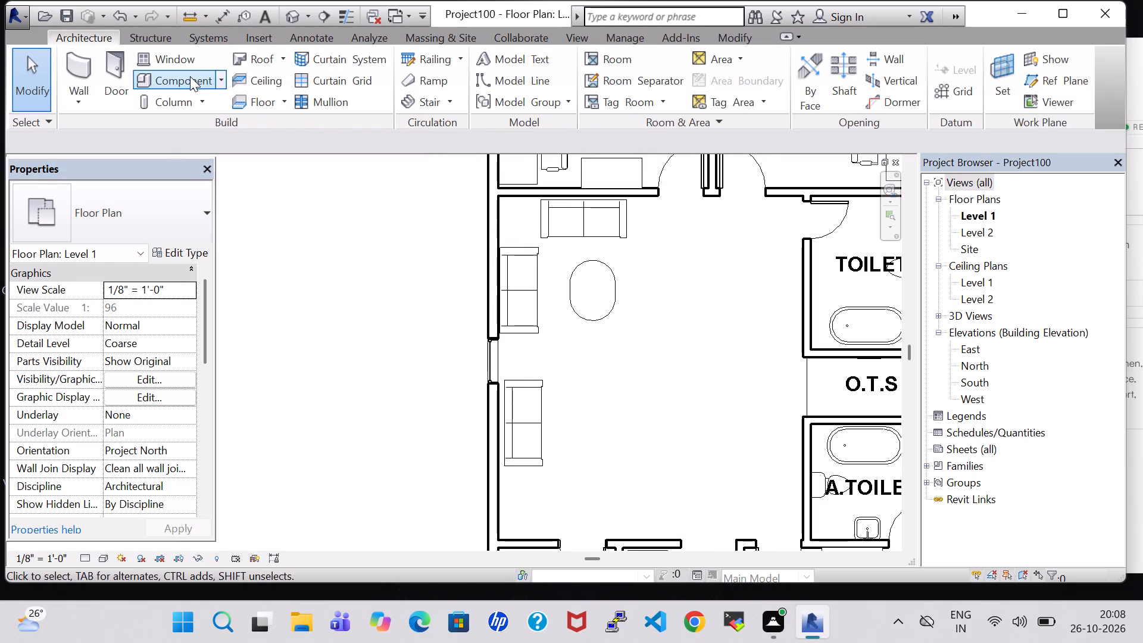
left_click(190, 76)
left_click(731, 74)
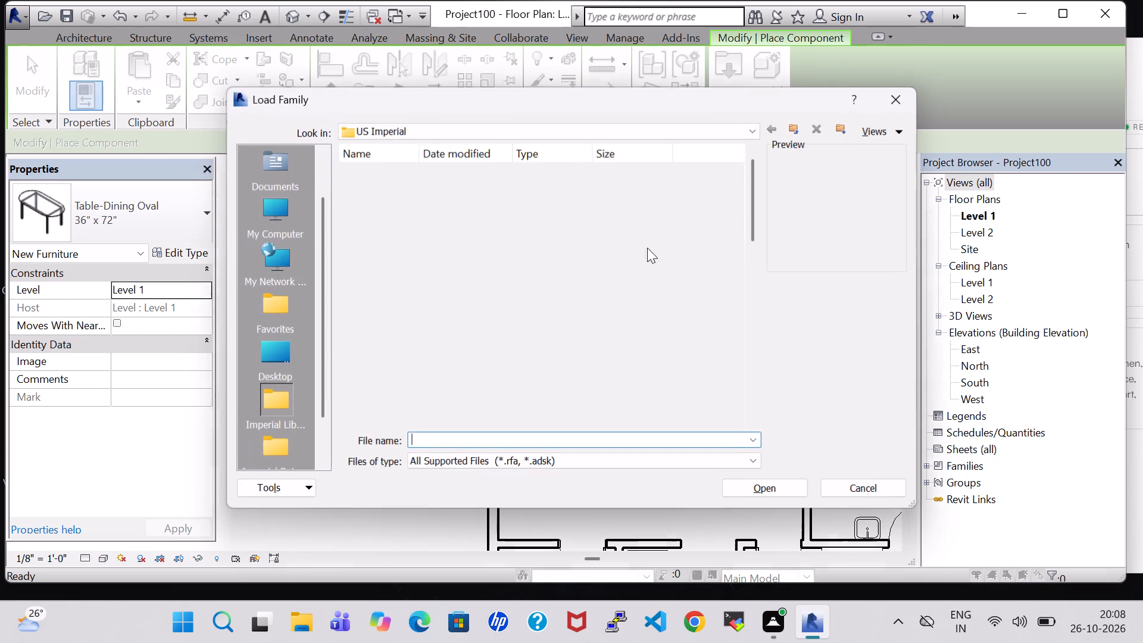
left_click(667, 394)
double_click(667, 394)
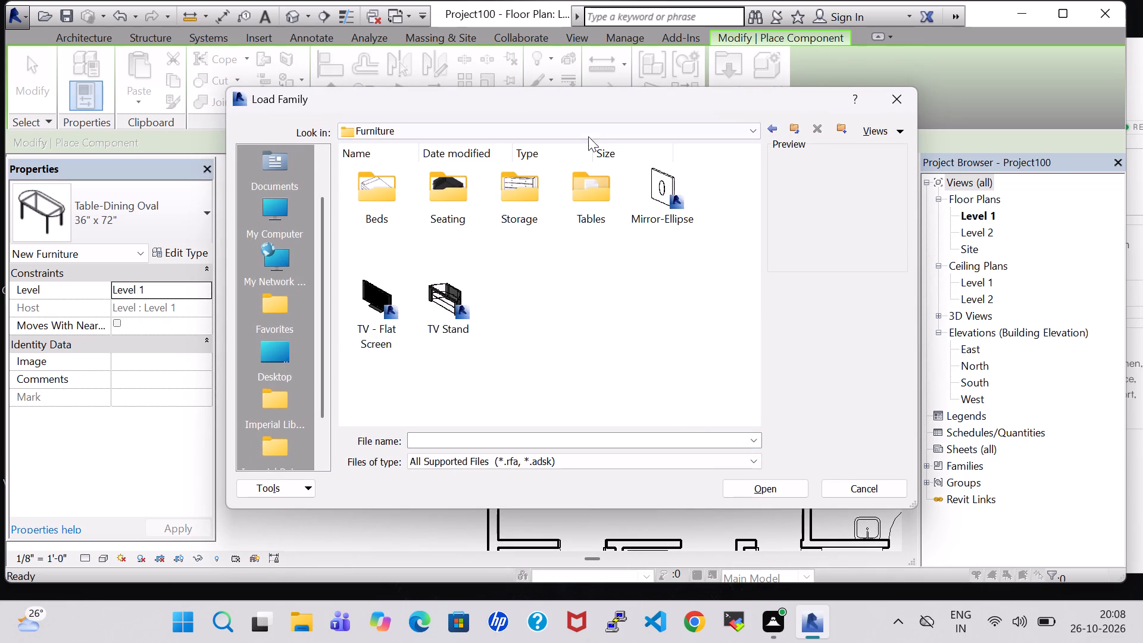
double_click(597, 193)
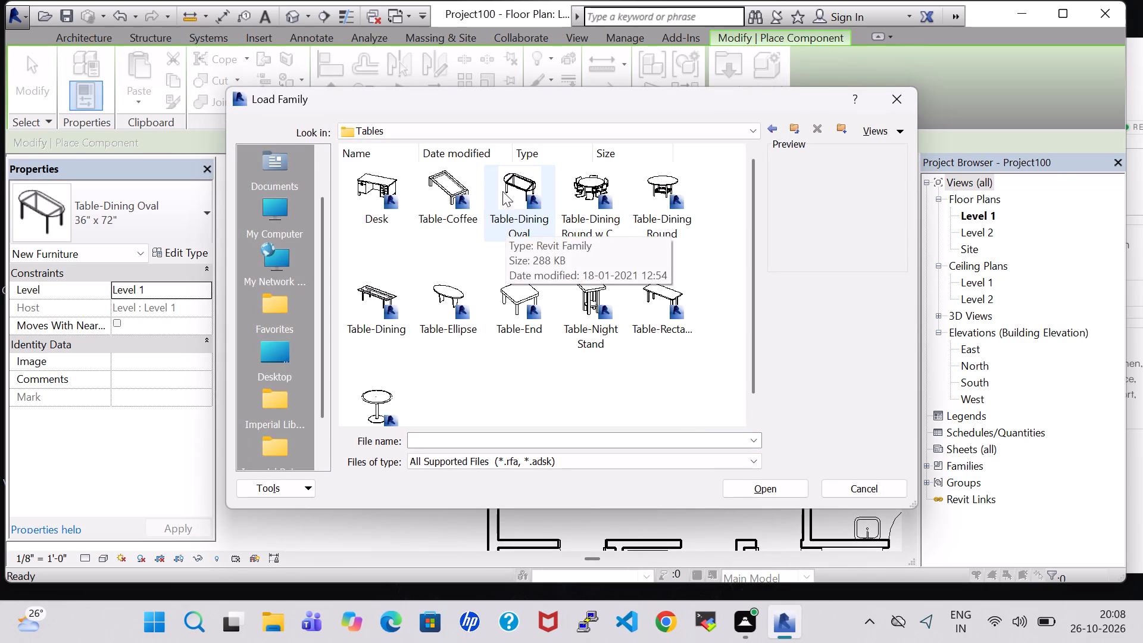
left_click(512, 188)
left_click(444, 279)
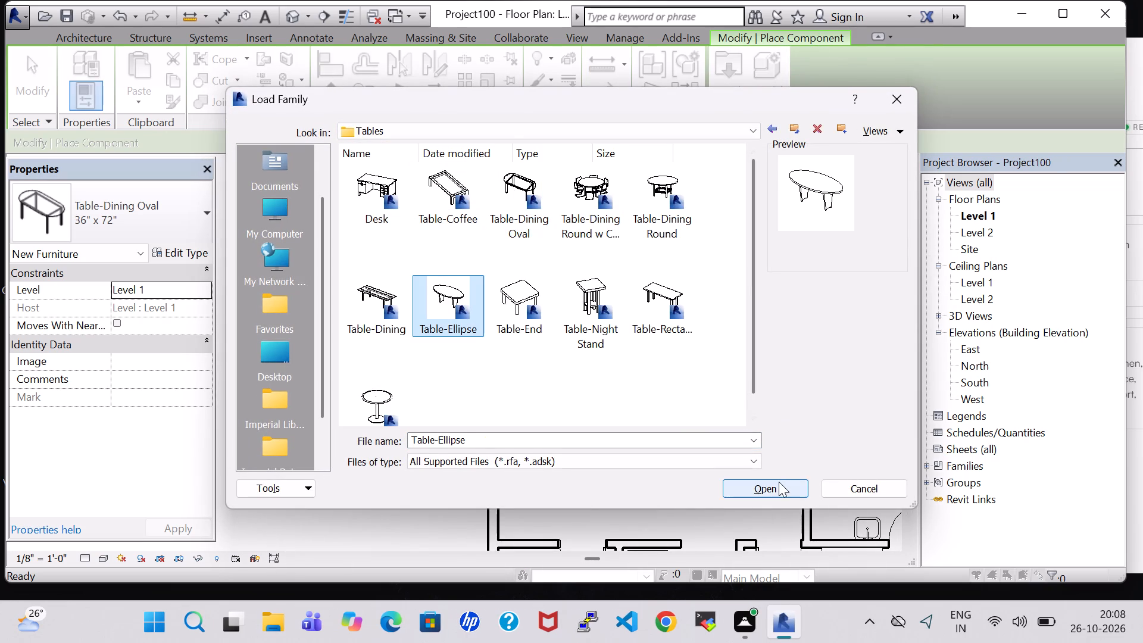
left_click(779, 482)
Rotate the 72" x 36" elliptical table parallel to the outer wall and place it in front of the window-wall sofa nearer the kitchen.
key("space")
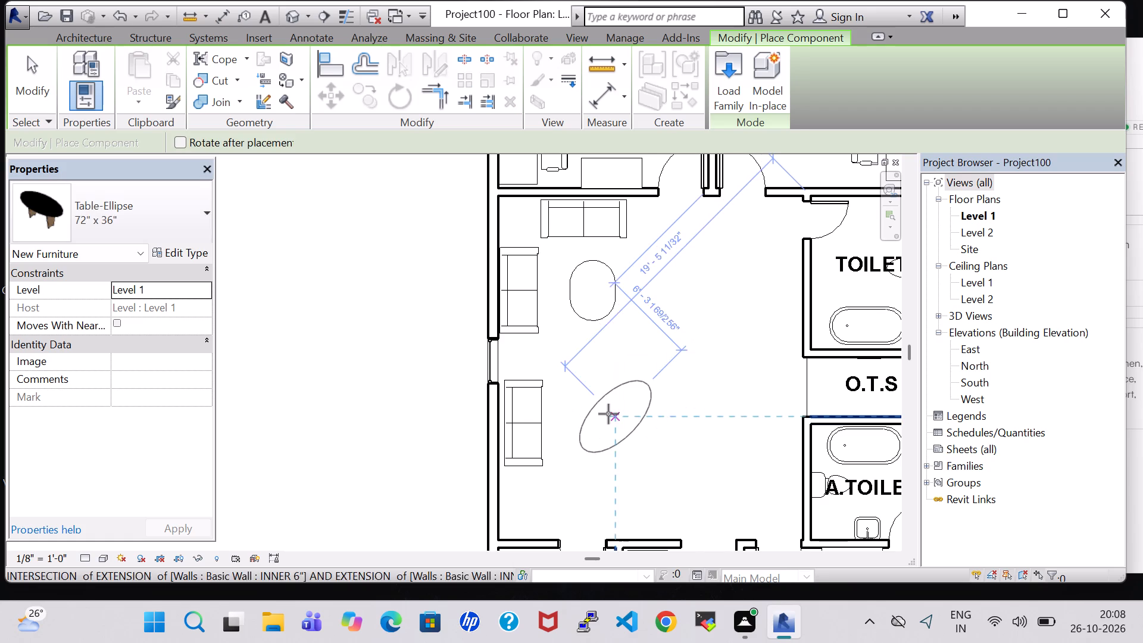
key("space")
left_click(586, 410)
key("Escape")
key("Escape")
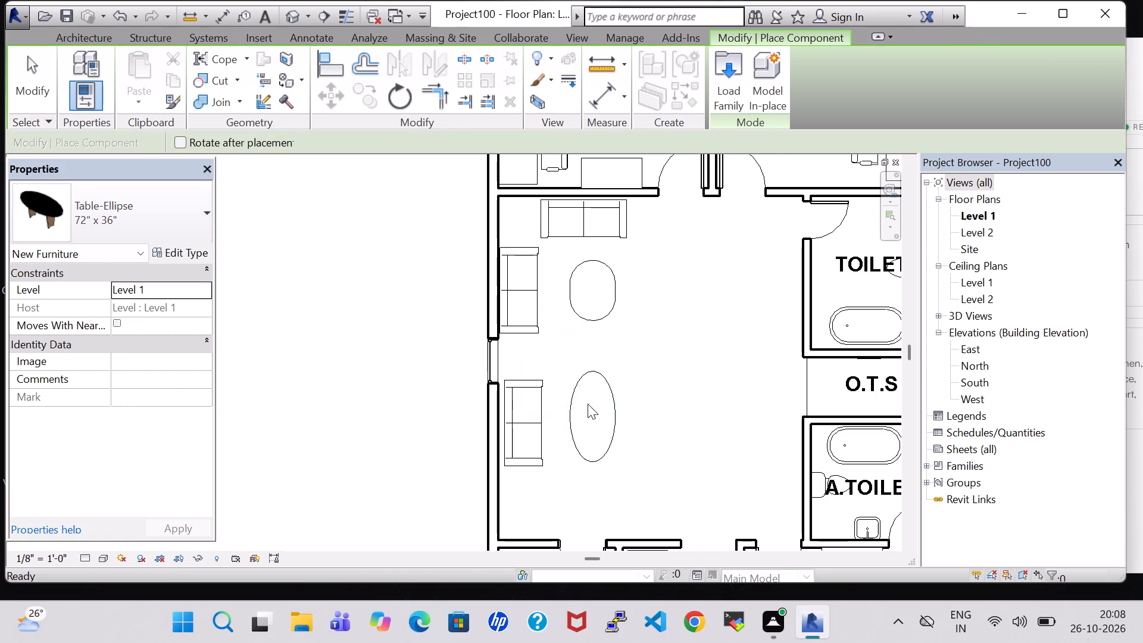
Change the hall's elliptical table to the 60" x 48" type.
left_click(601, 373)
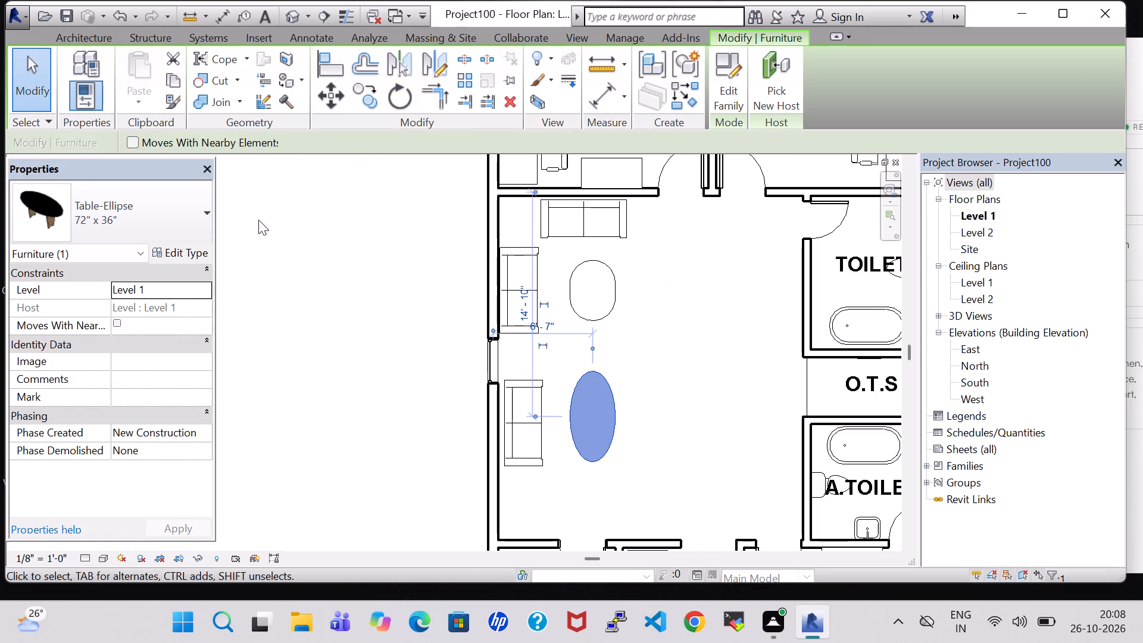
left_click(195, 245)
left_click(451, 130)
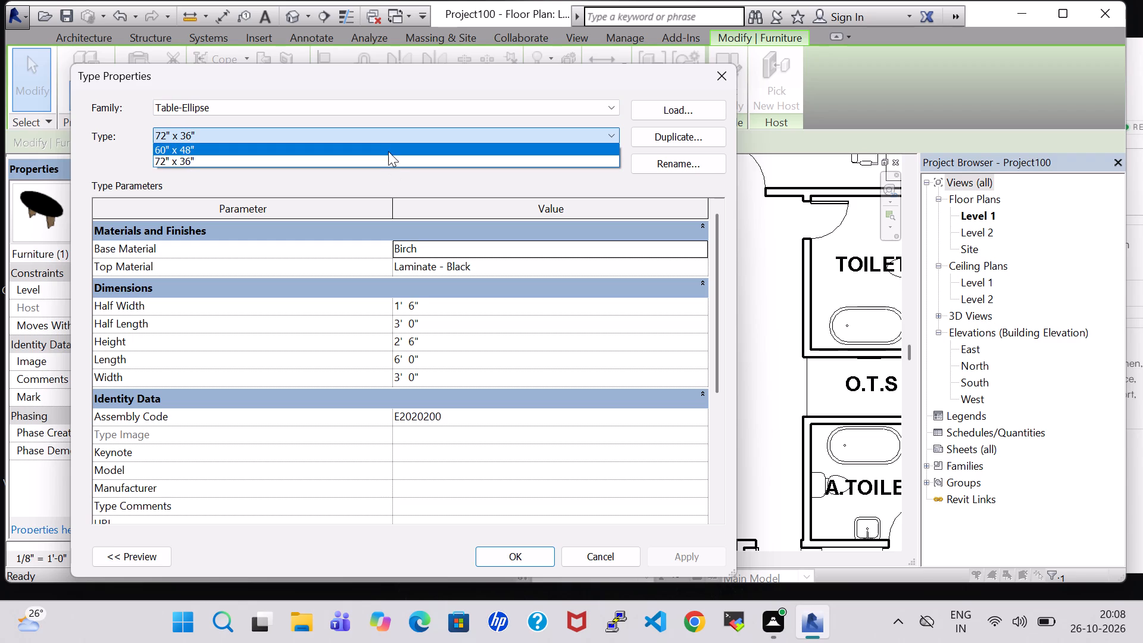
left_click(388, 151)
left_click(528, 551)
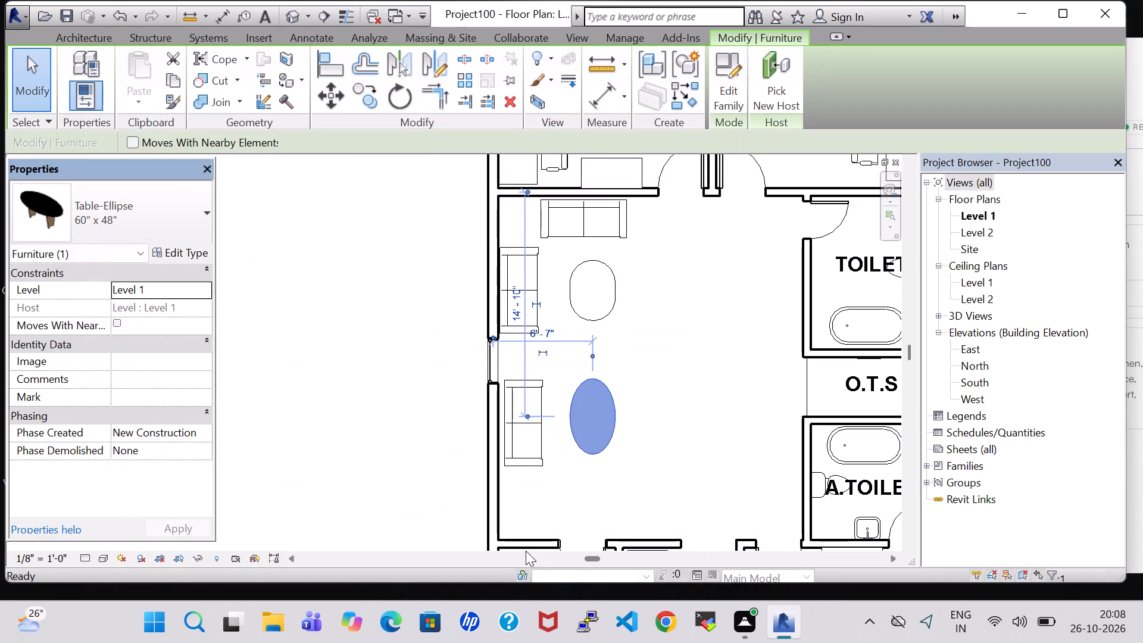
left_click(696, 372)
Load the Table-Rectangular family from the Furniture > Tables library folder, leaving the command without placing a table.
scroll(685, 348, "down", 1)
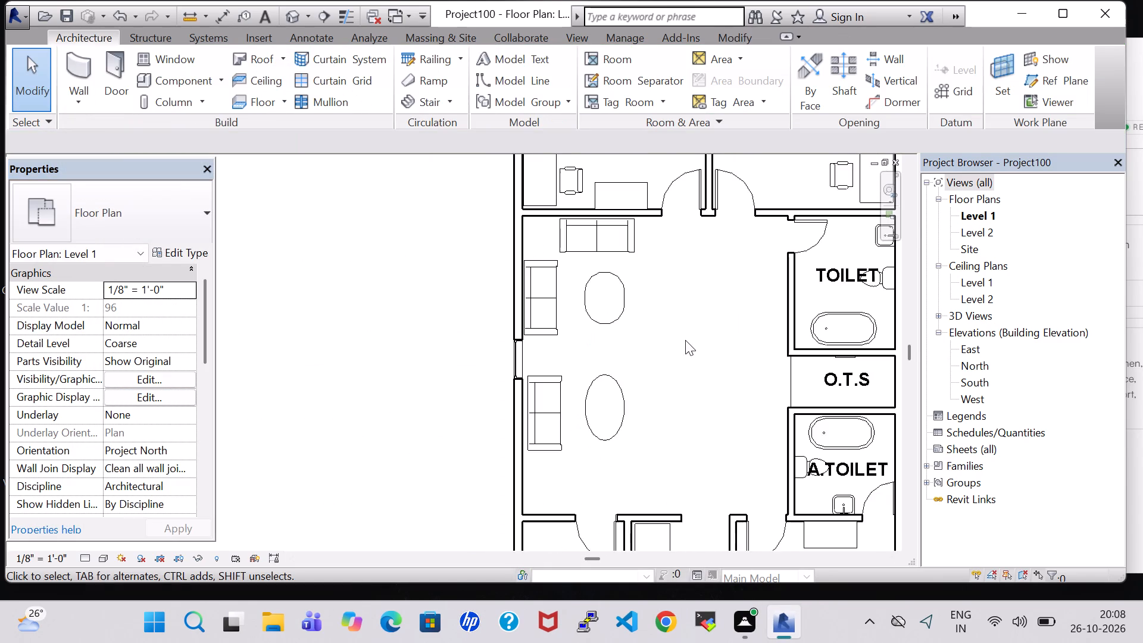
scroll(685, 340, "down", 1)
middle_click_drag(692, 338, 697, 485)
left_click(186, 89)
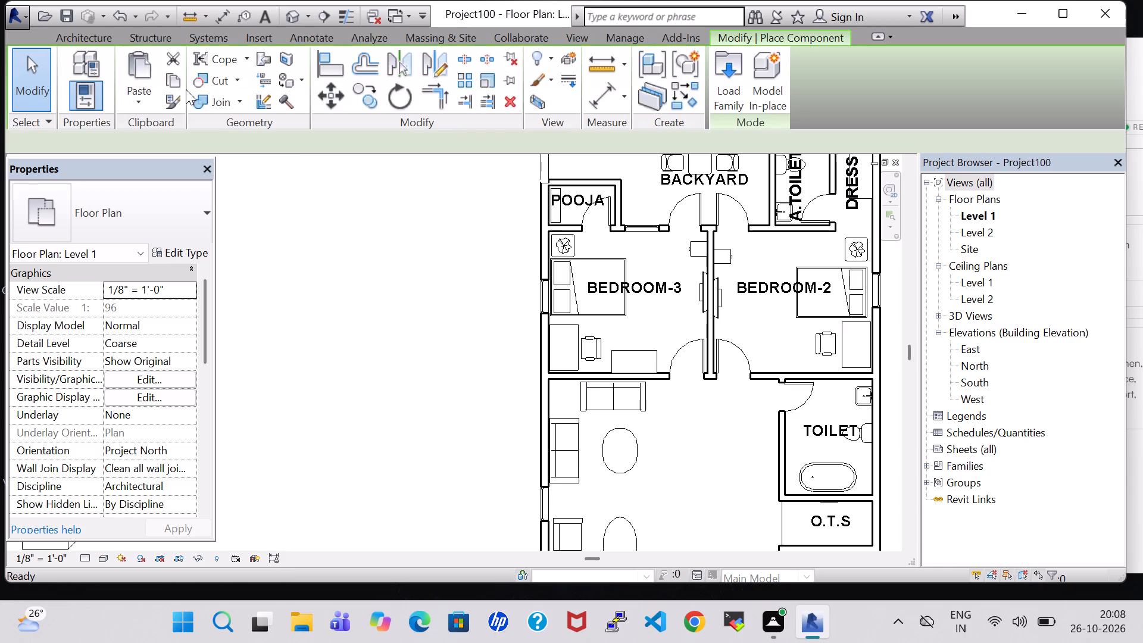
left_click(724, 82)
left_click(657, 313)
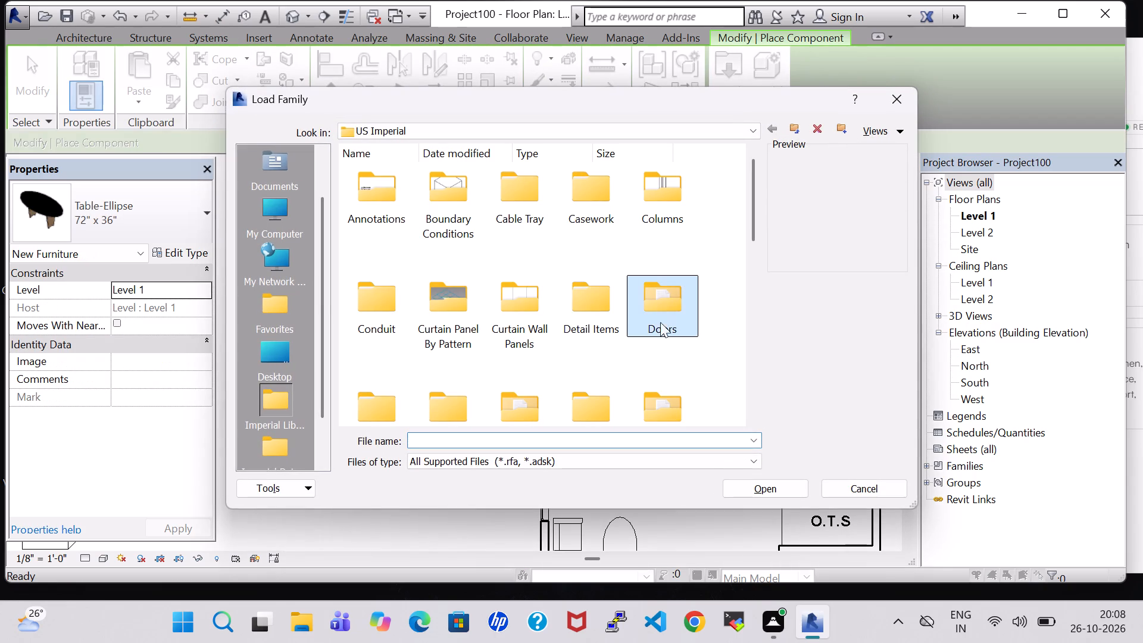
double_click(676, 398)
double_click(591, 198)
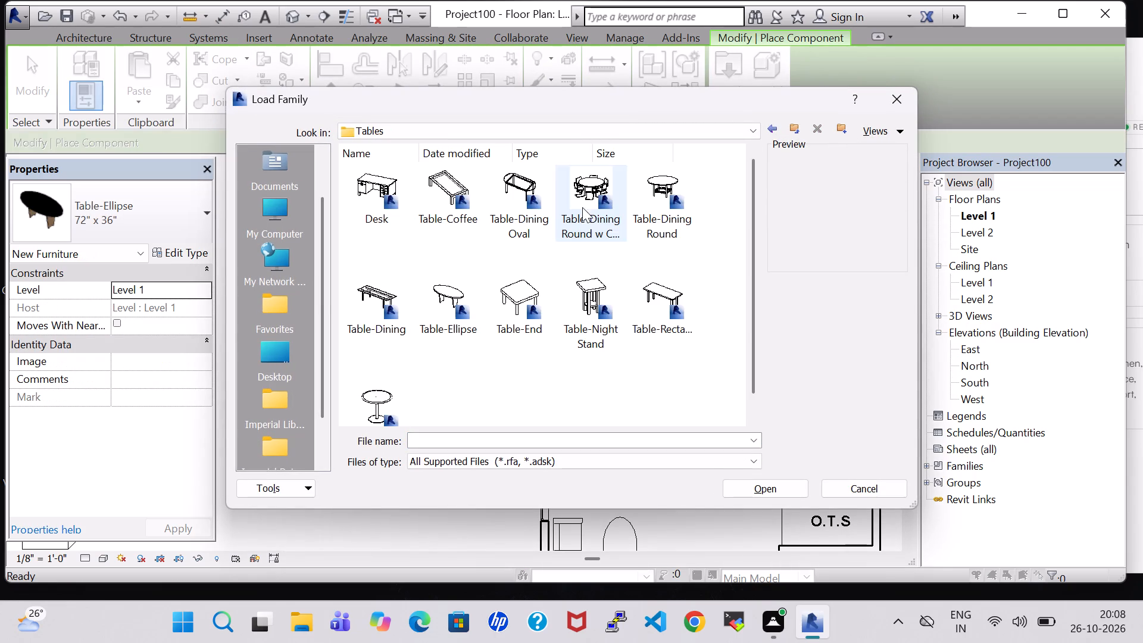
left_click(655, 298)
left_click(761, 494)
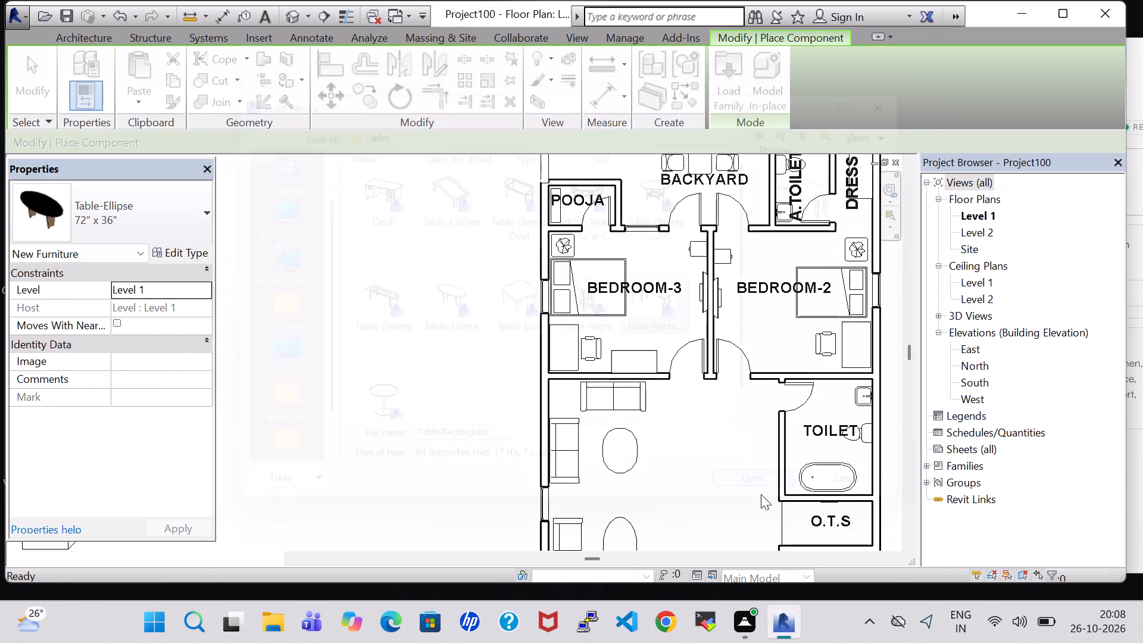
key("Escape")
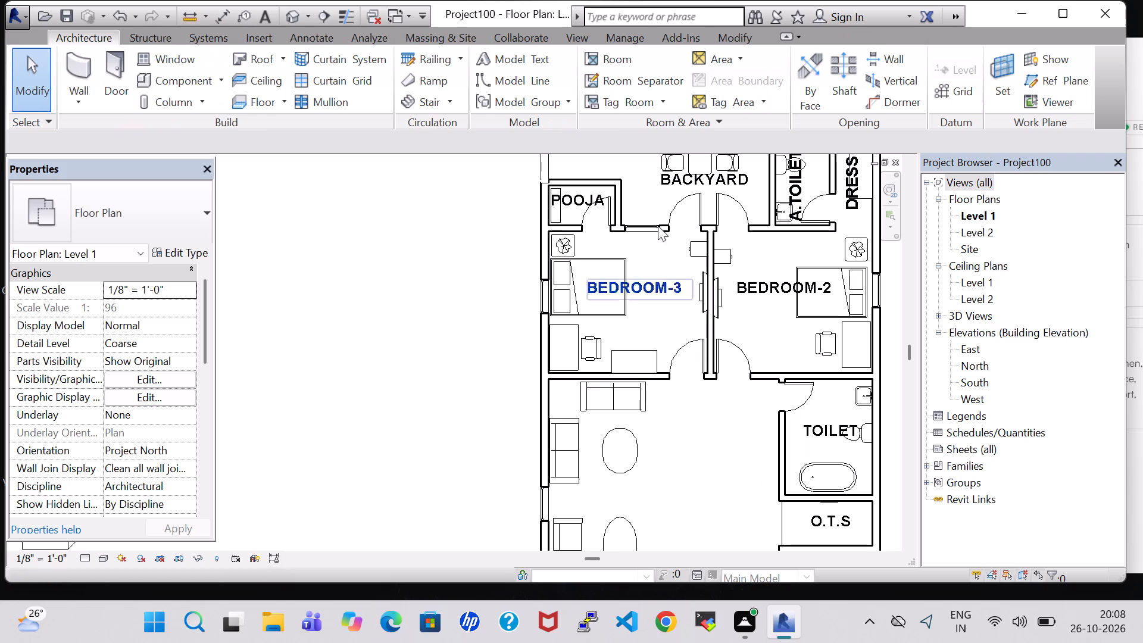
Create two plants similar to Bedroom-3's 1.5' Agave, one on the room-side edge of the oval table and one on the elliptical table's.
left_click(569, 248)
right_click(569, 242)
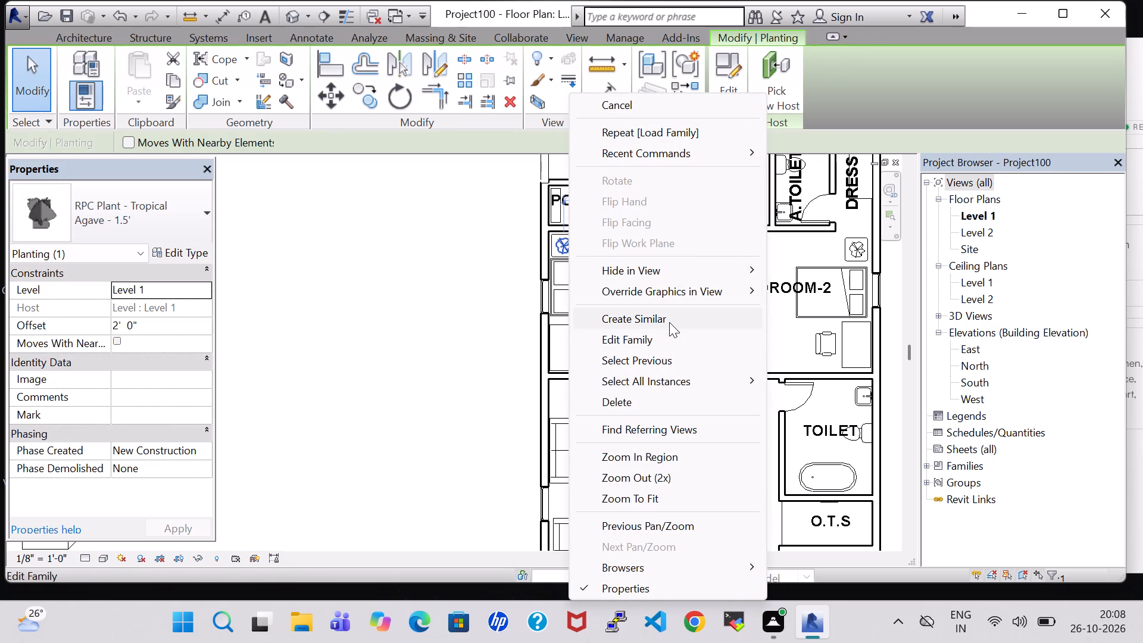
left_click(669, 322)
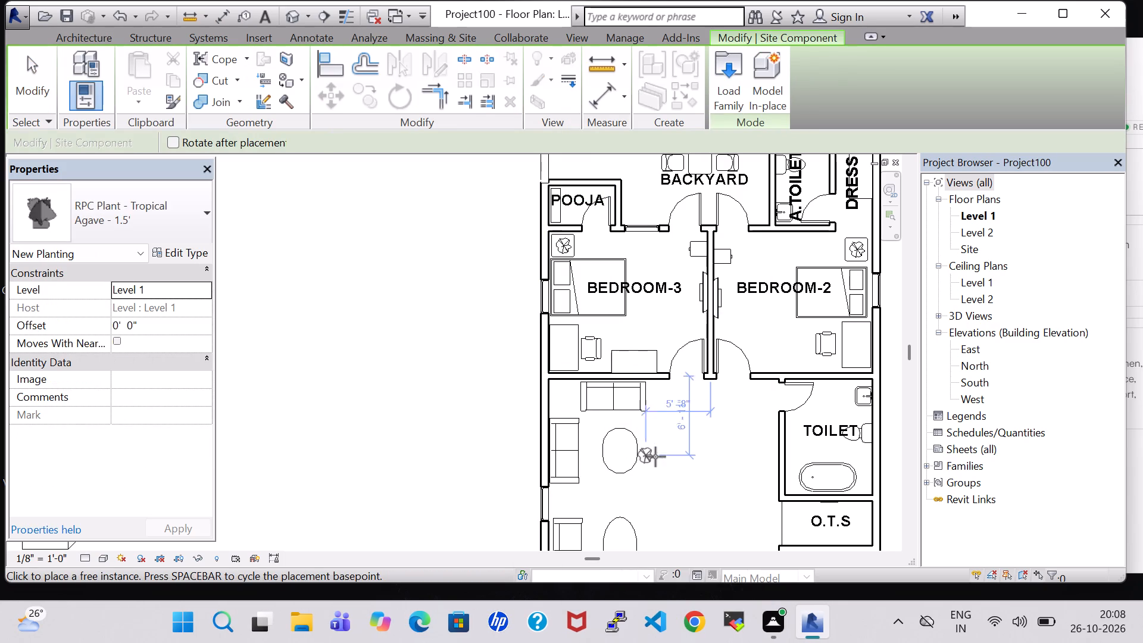
scroll(652, 456, "up", 9)
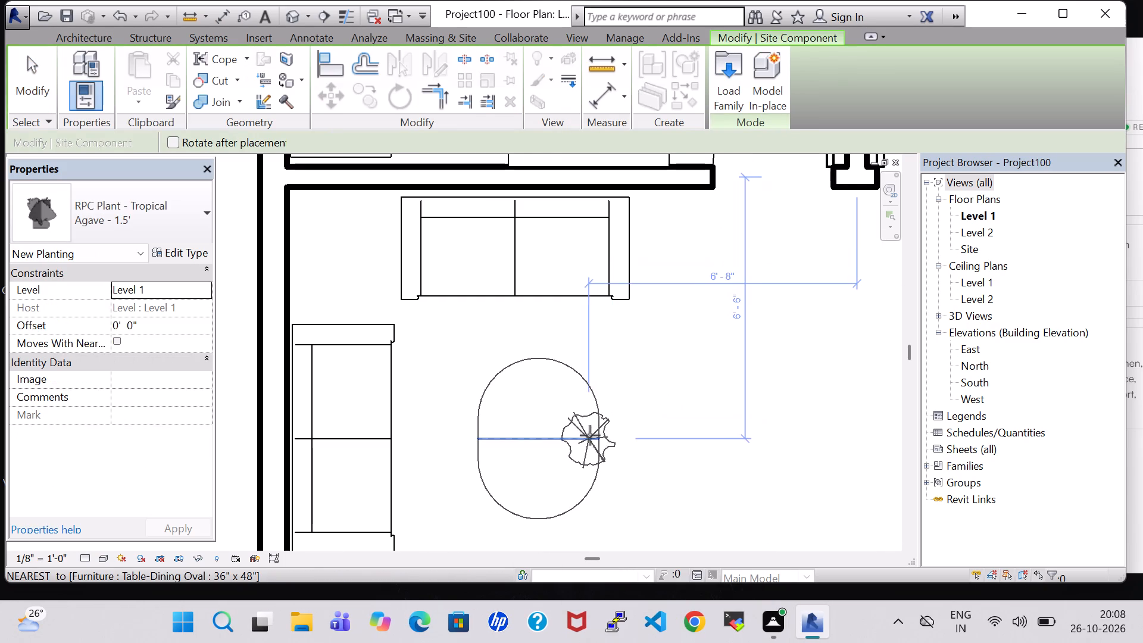
left_click(601, 435)
middle_click_drag(676, 444, 713, 218)
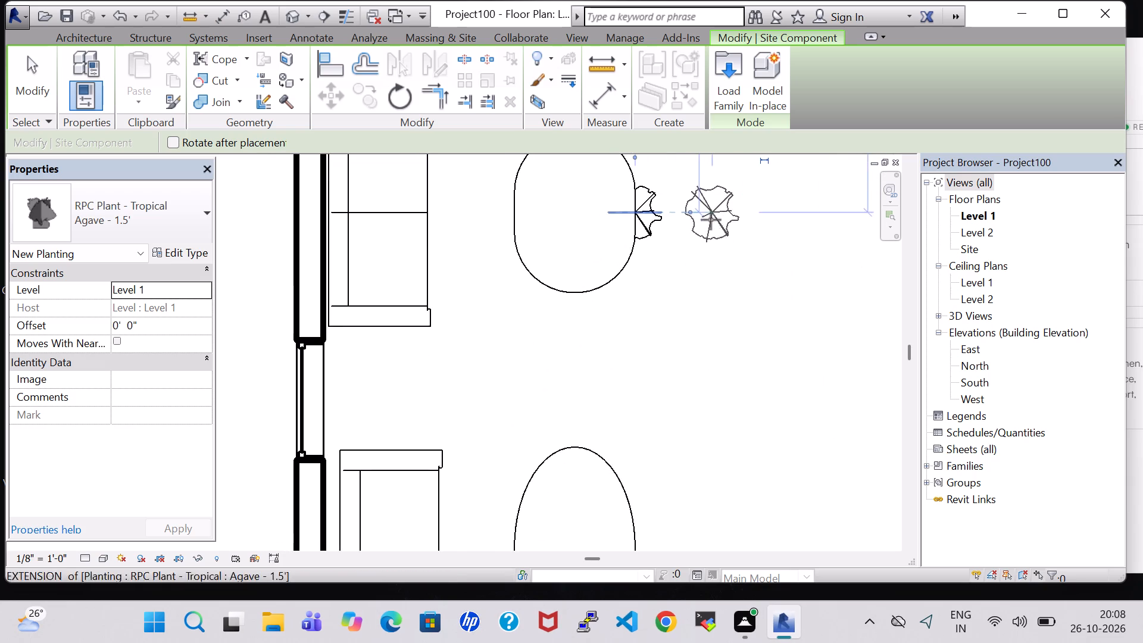
middle_click_drag(627, 488, 653, 332)
left_click(661, 379)
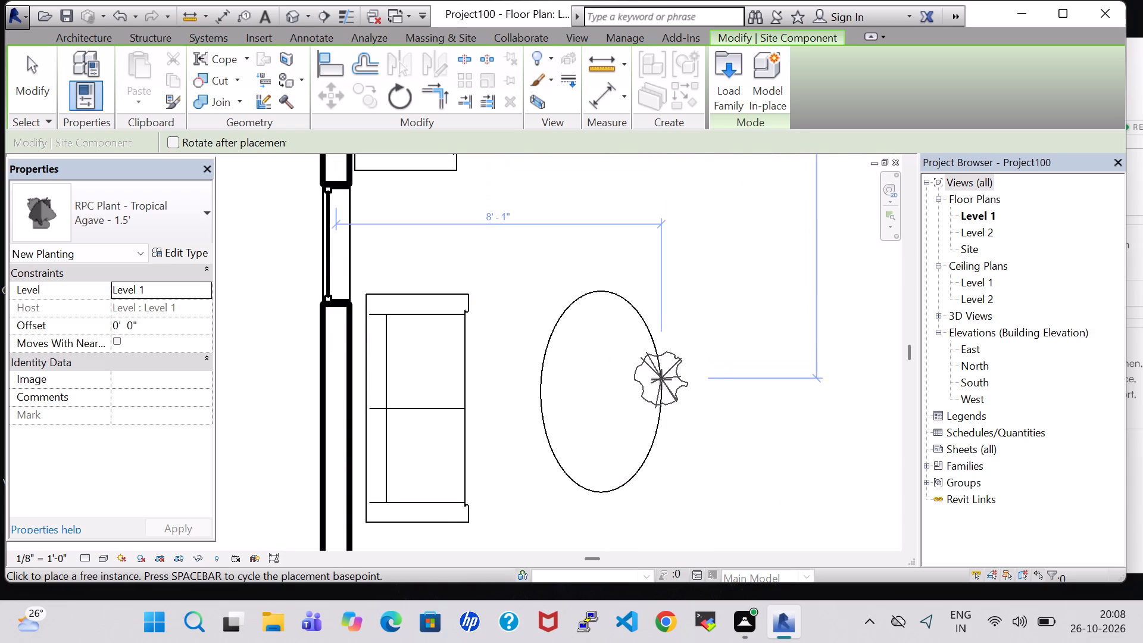
key("Escape")
key("Escape")
Set the height of the Table-Ellipse 60" x 48" type to 2' 2".
left_click(634, 302)
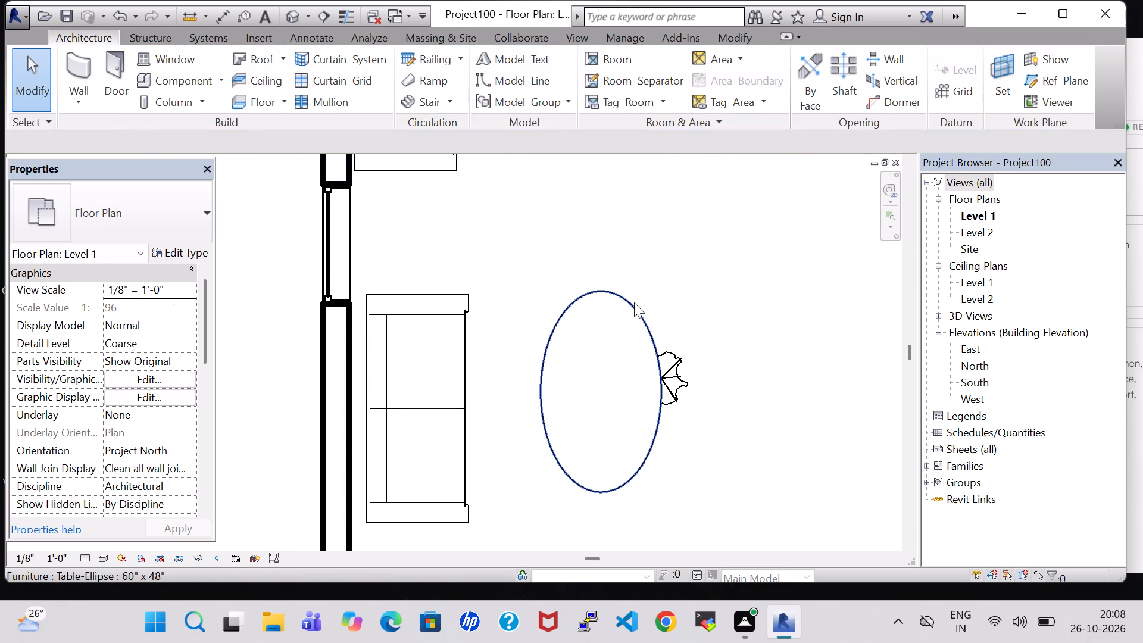
left_click(186, 252)
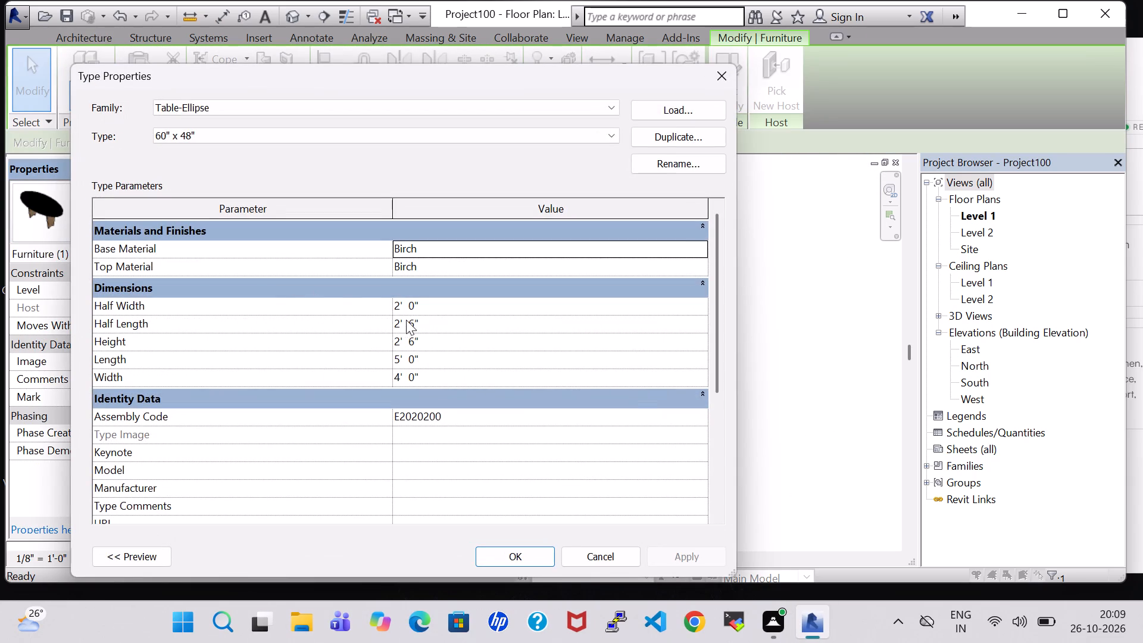
left_click(414, 347)
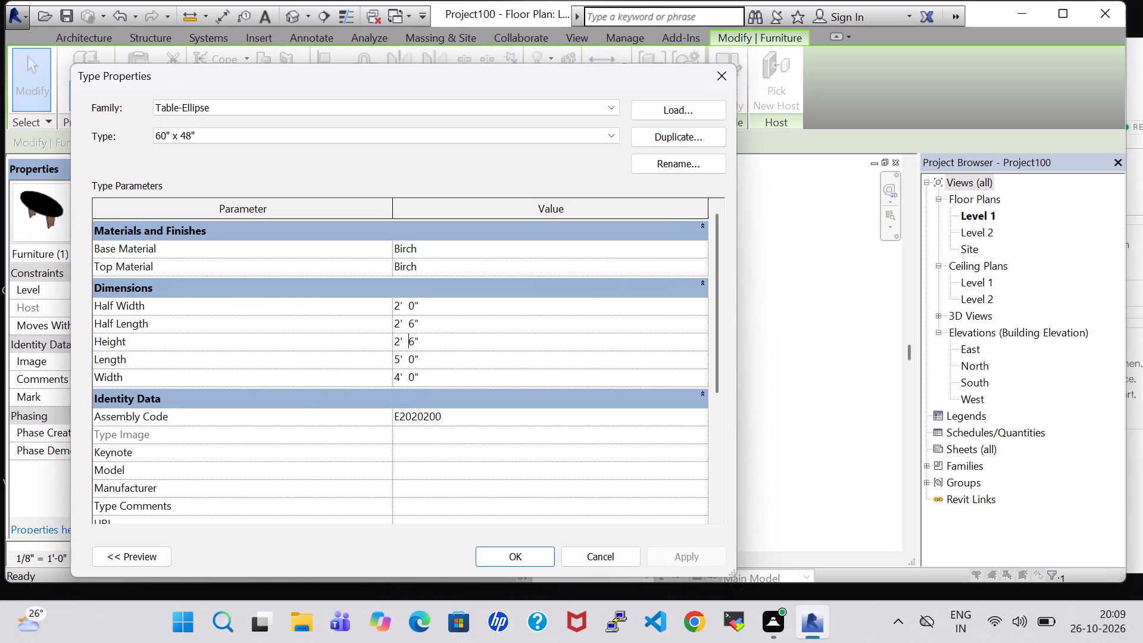
left_click(414, 347)
key("BackSpace")
key("2")
left_click(513, 547)
left_click(745, 449)
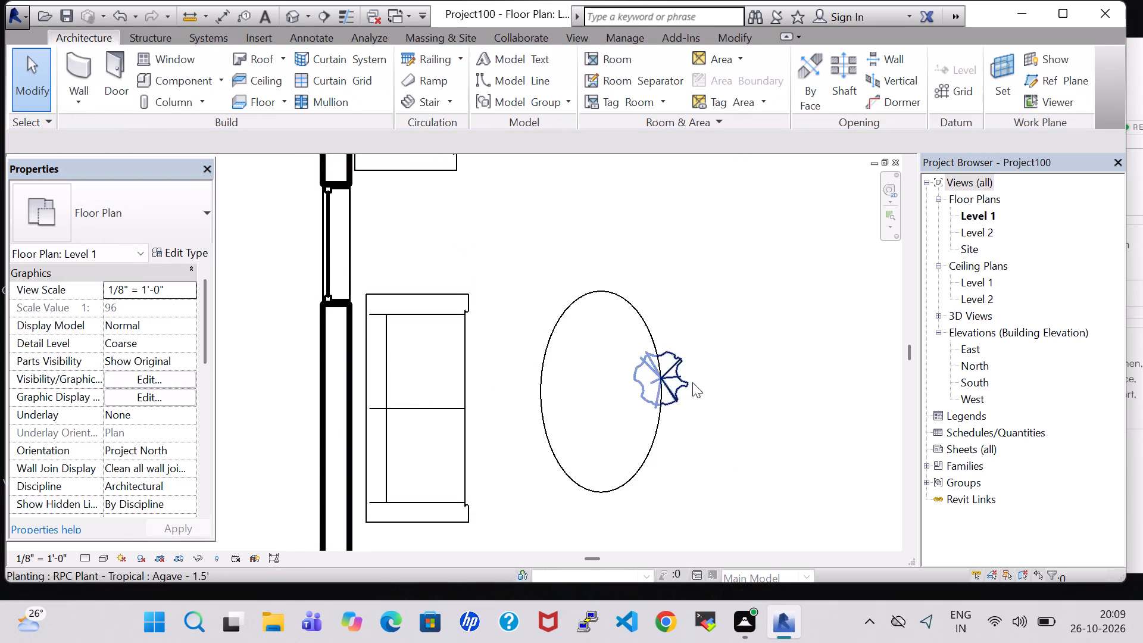
Set the level offset of the Agave plant on the elliptical table to 2' 2".
left_click(687, 380)
left_click(733, 420)
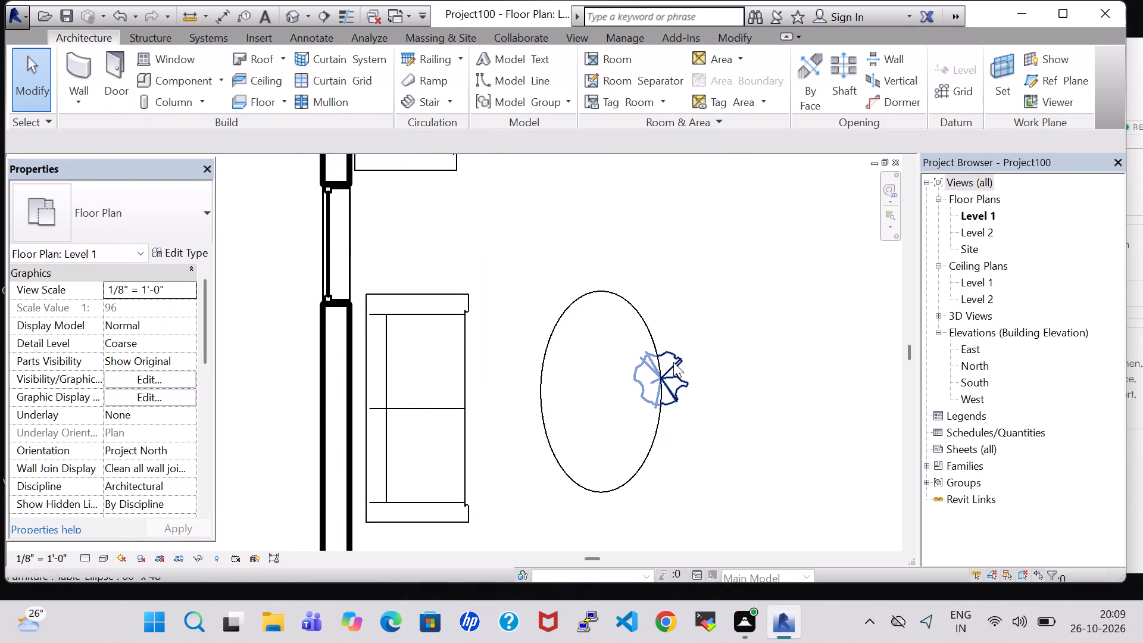
left_click(673, 360)
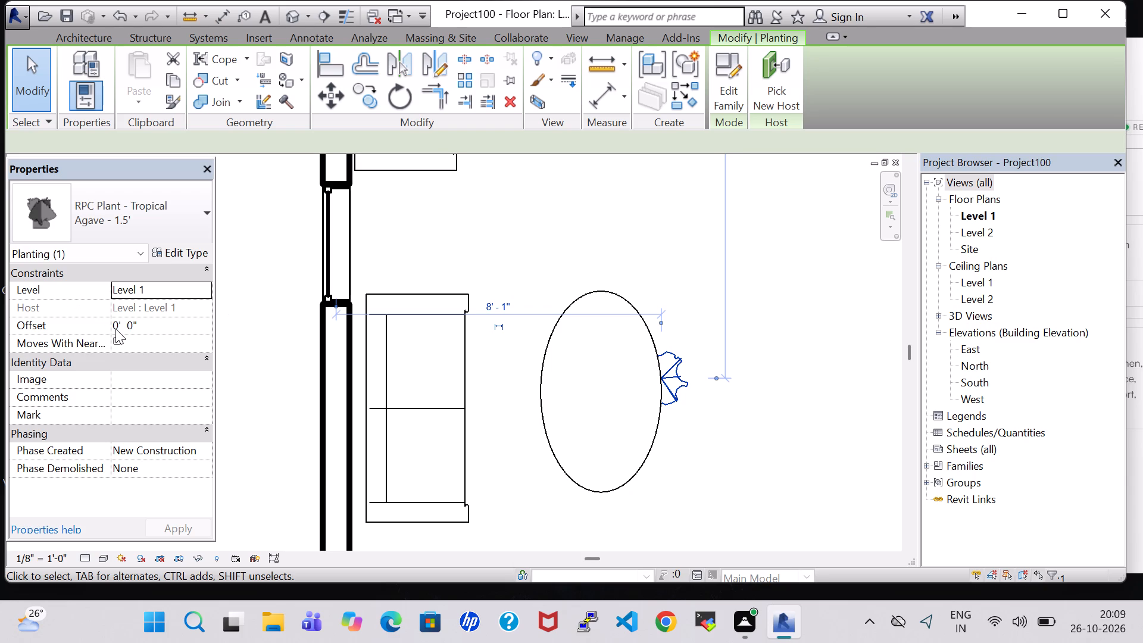
double_click(115, 329)
key("BackSpace")
key("2")
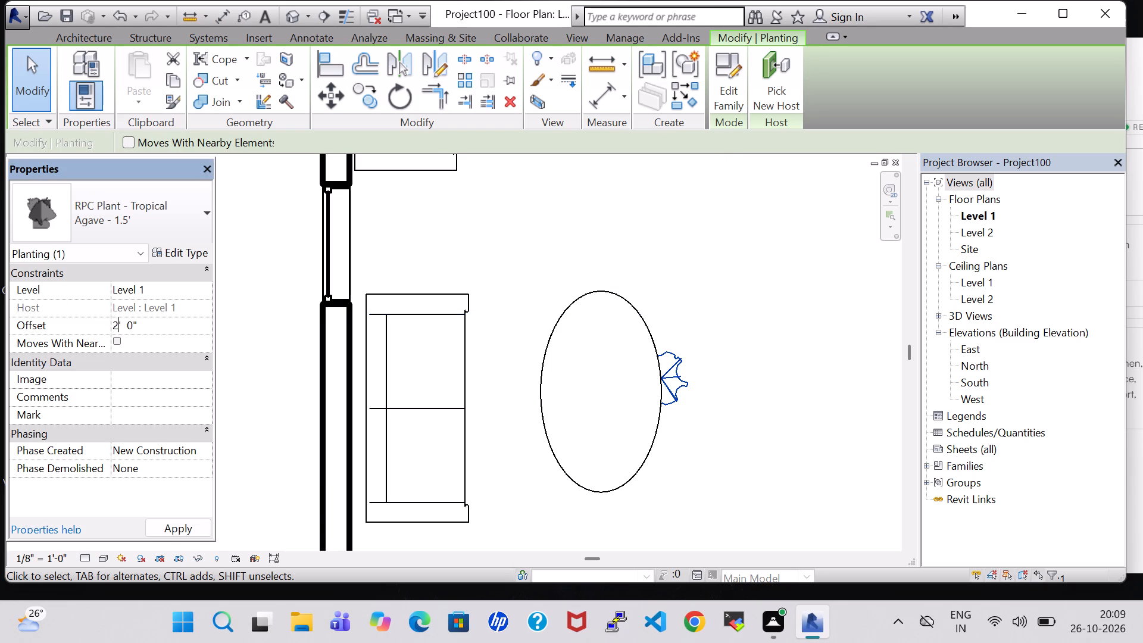
key("Right")
key("Right")
key("Right")
key("Right")
key("BackSpace")
key("2")
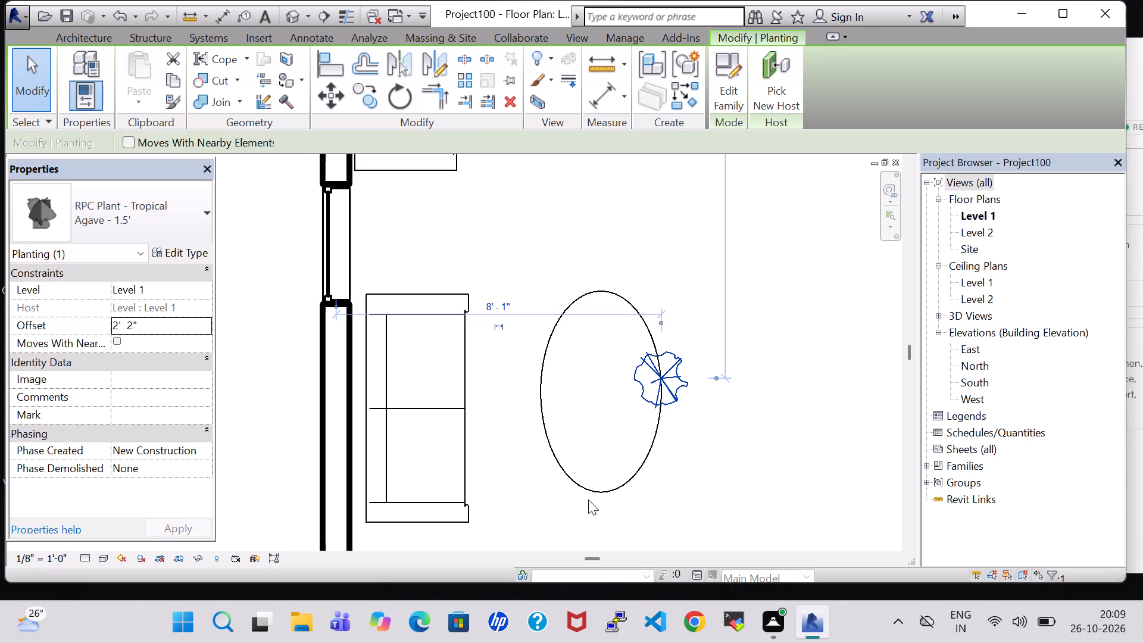
left_click(720, 444)
Nudge the elliptical table's Agave plant about 1' 5" toward the sofa, onto the table's long centreline.
key("Left")
key("Left")
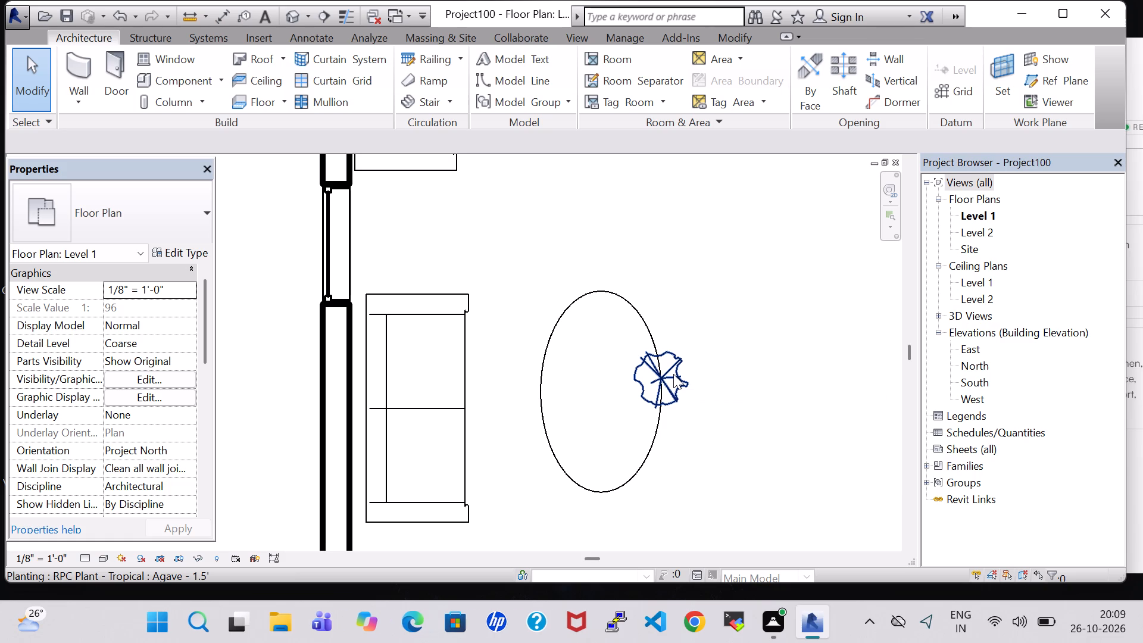
left_click(721, 378)
left_click(678, 367)
key("Left")
key("Left")
key("Left")
key("Left")
key("Left")
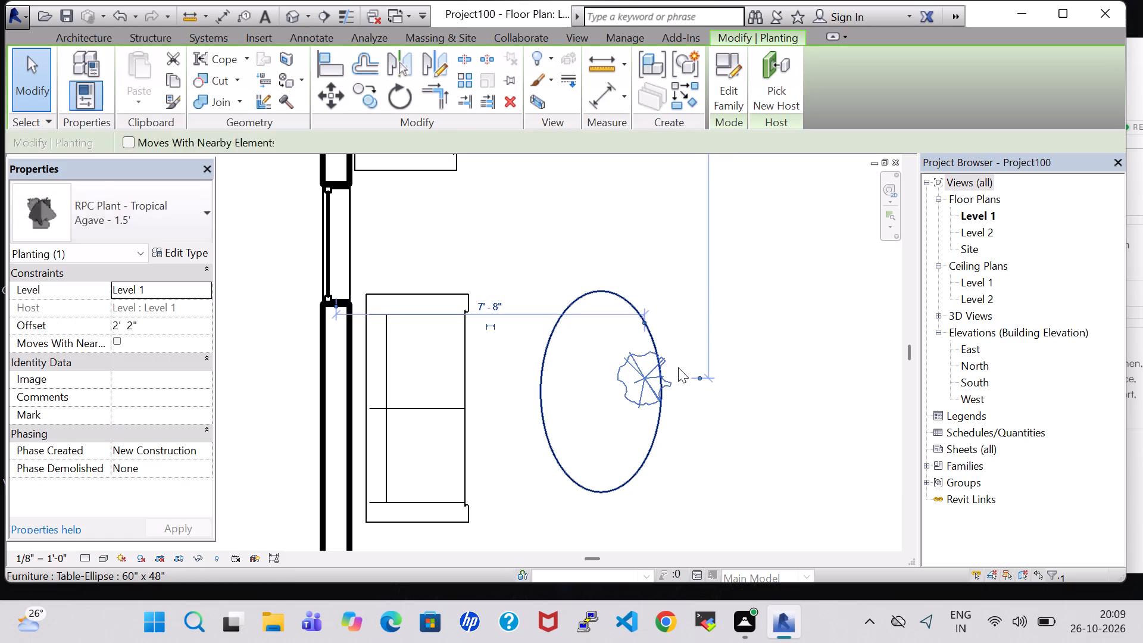
key("Left")
key("Left")
key("Left")
key("Left")
key("Left")
key("Left")
key("Left")
key("Left")
key("Left")
key("Left")
key("Left")
key("Left")
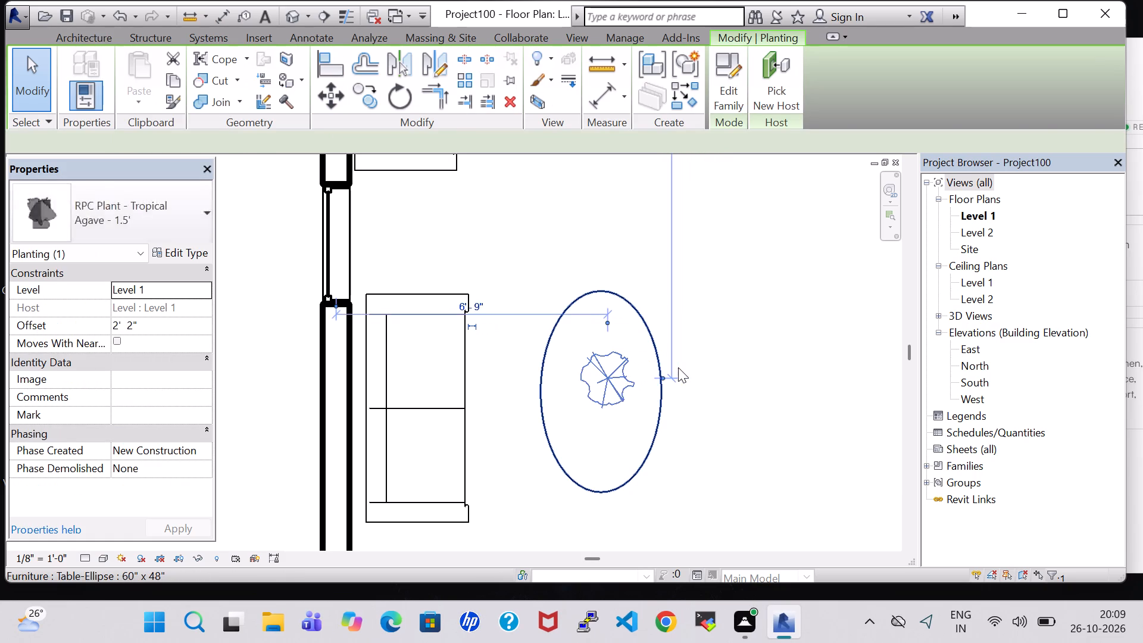
key("Left")
left_click(702, 333)
Set the level offset of the Agave plant on the oval table's edge to 2' 0".
middle_click_drag(692, 232, 753, 492)
scroll(753, 492, "up", 1)
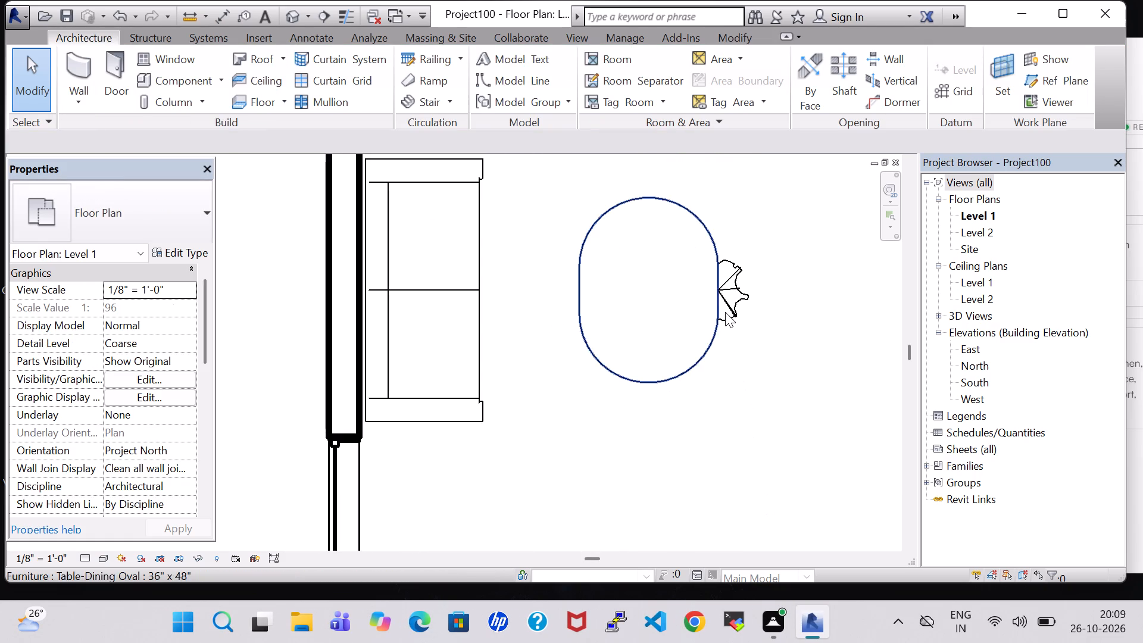
left_click(739, 310)
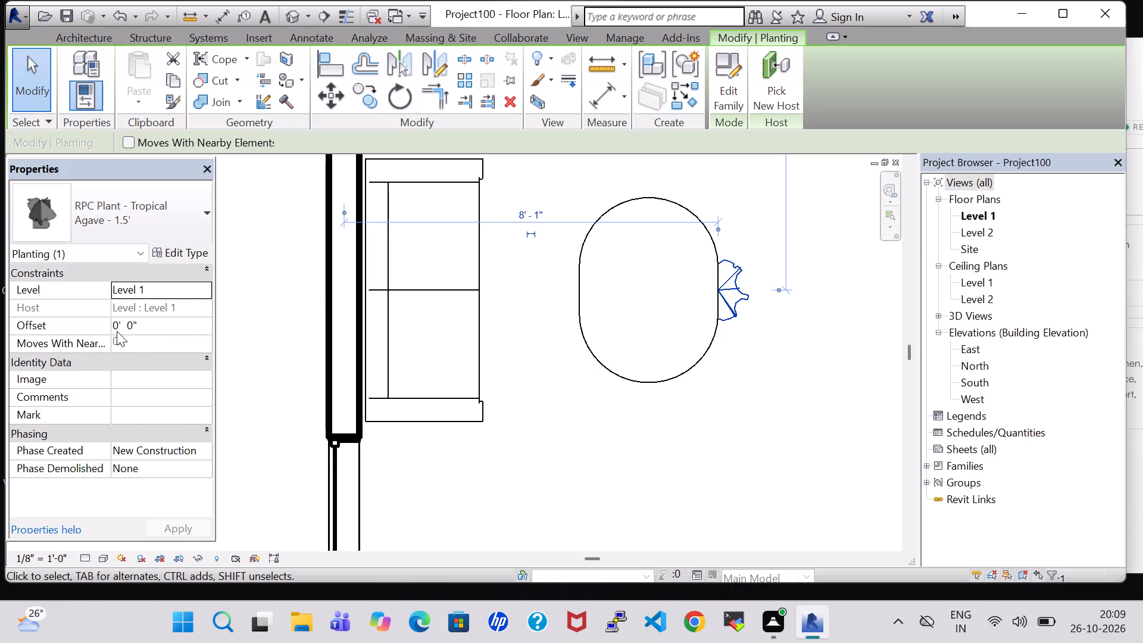
double_click(117, 331)
key("BackSpace")
key("2")
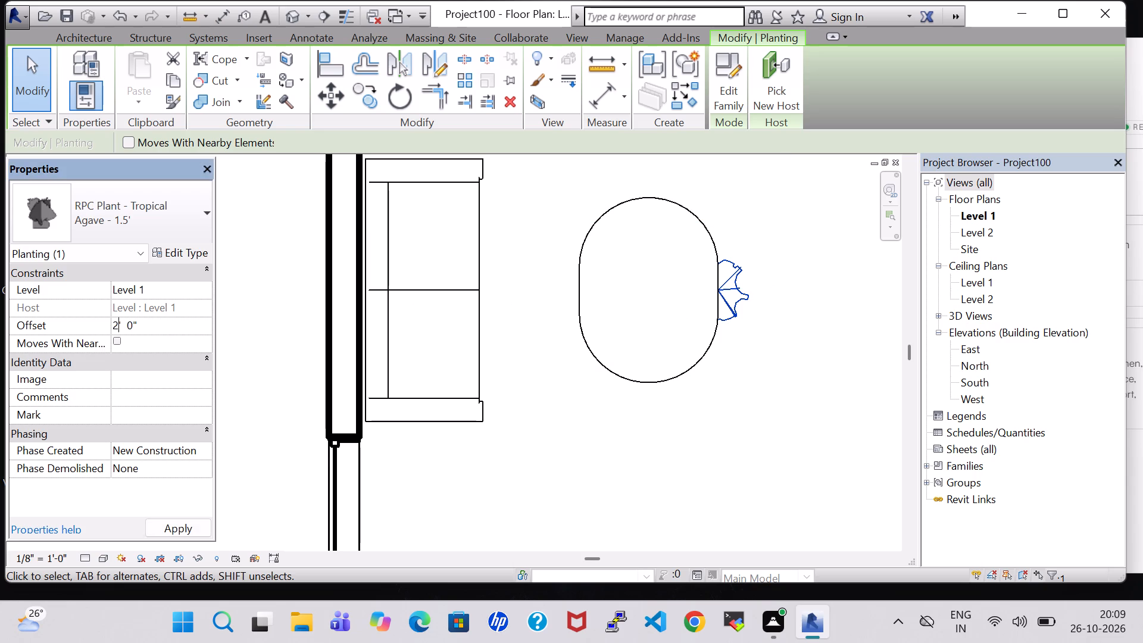
Nudge the oval table's Agave plant about 1' 7" toward the sofa, onto the middle of the tabletop.
key("Left")
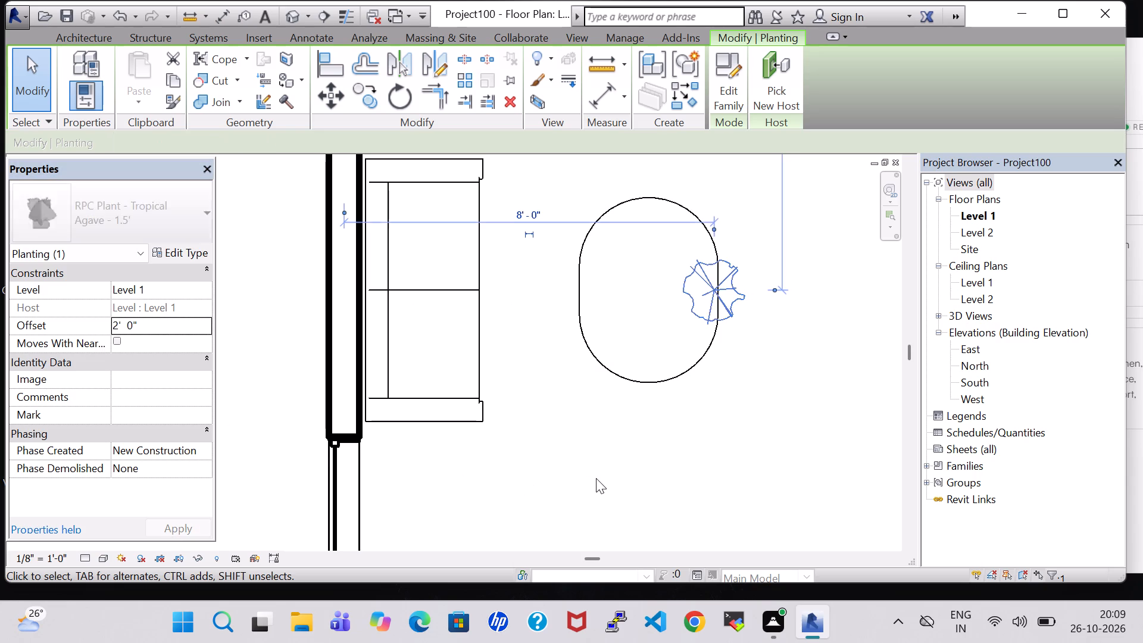
key("Left")
key("Left")
key("Left")
key("Left")
key("Left")
key("Left")
key("Left")
key("Left")
key("Left")
key("Left")
key("Left")
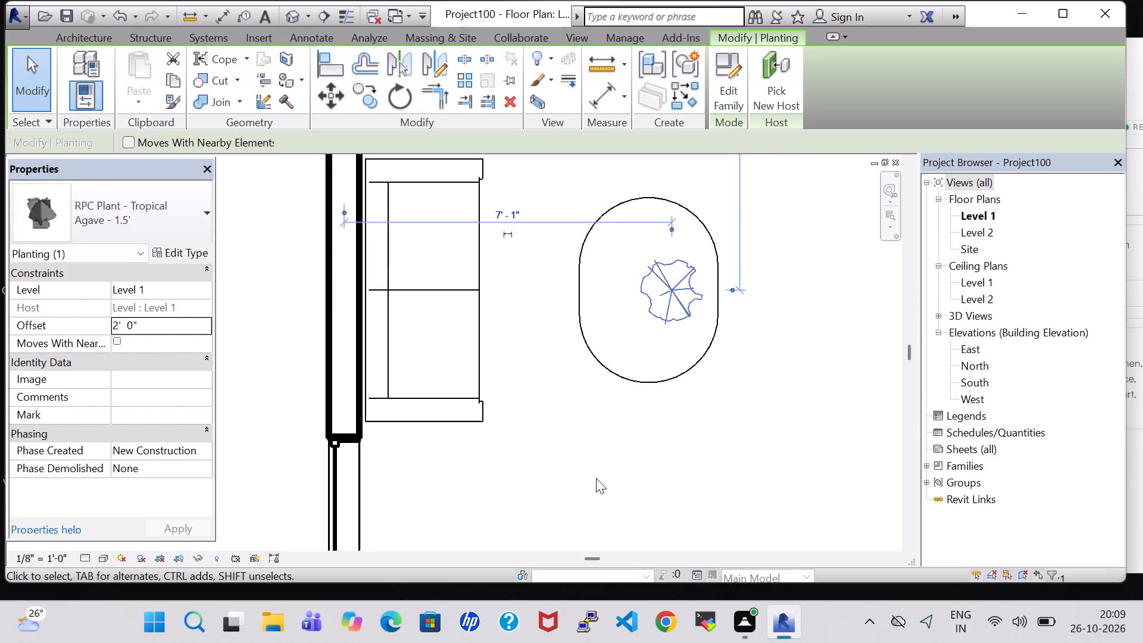
key("Left")
key("Left")
key("Left")
key("Left")
key("Left")
key("Left")
key("Left")
left_click(776, 358)
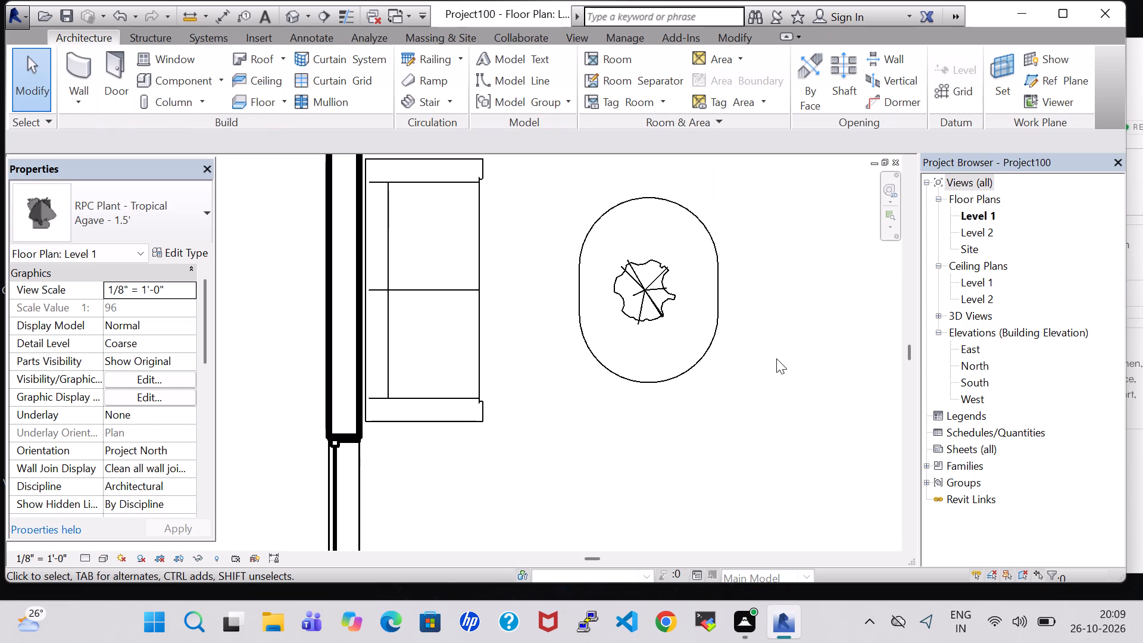
In the 3D view, set the cushion material of the hall's Sofa-Corbu sofa type to Oak Flooring.
left_click(298, 13)
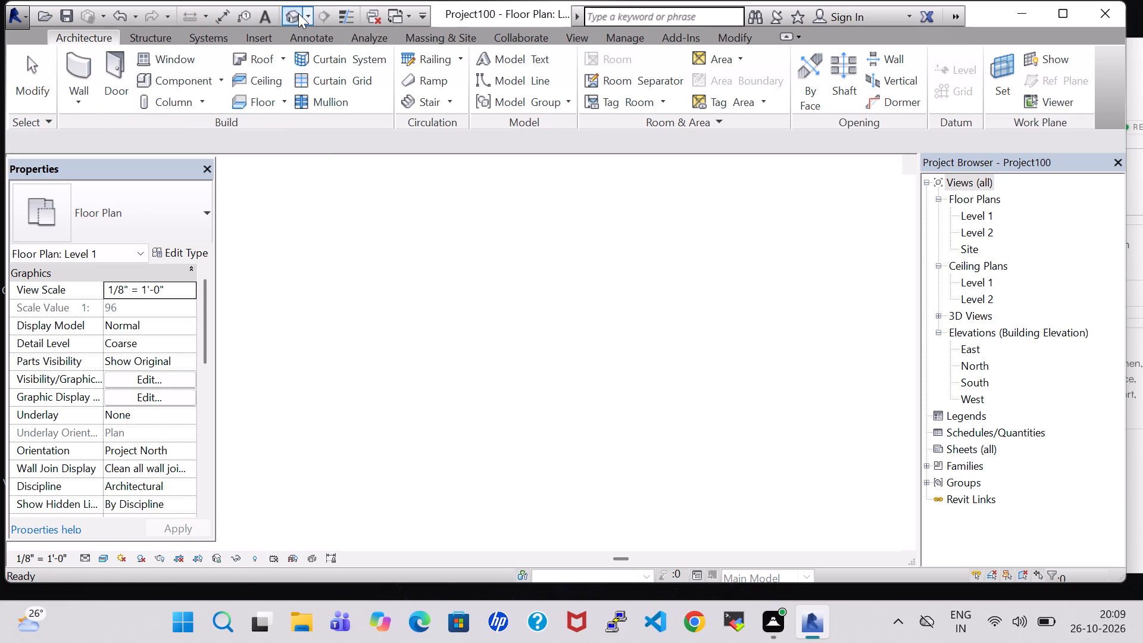
scroll(548, 326, "down", 1)
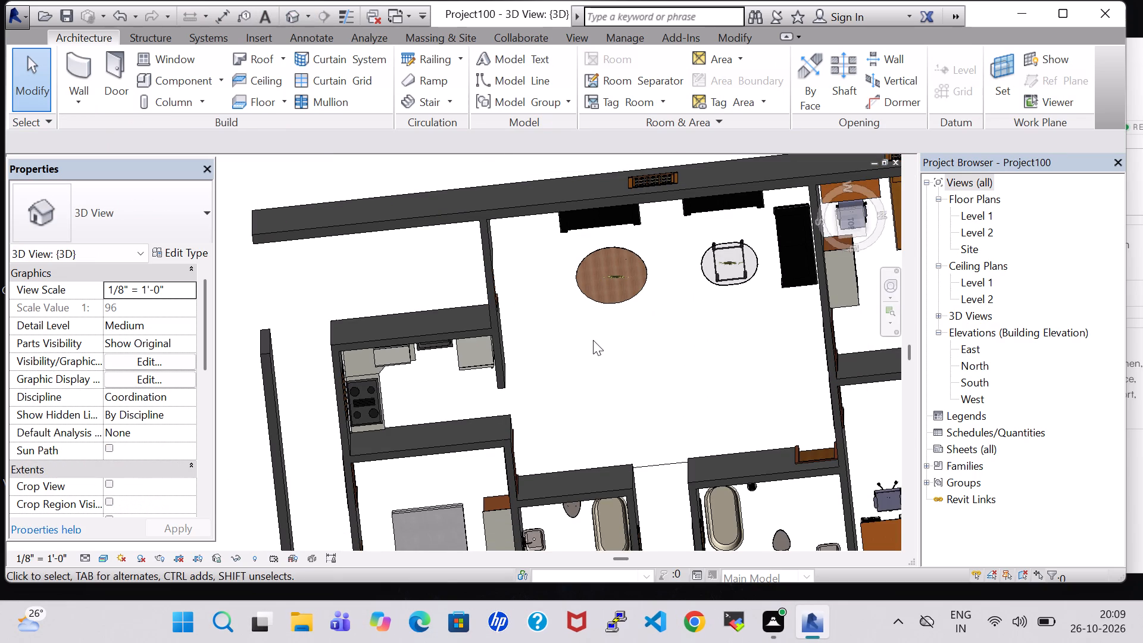
scroll(593, 340, "down", 1)
middle_click_drag(599, 364, 590, 317, "shift")
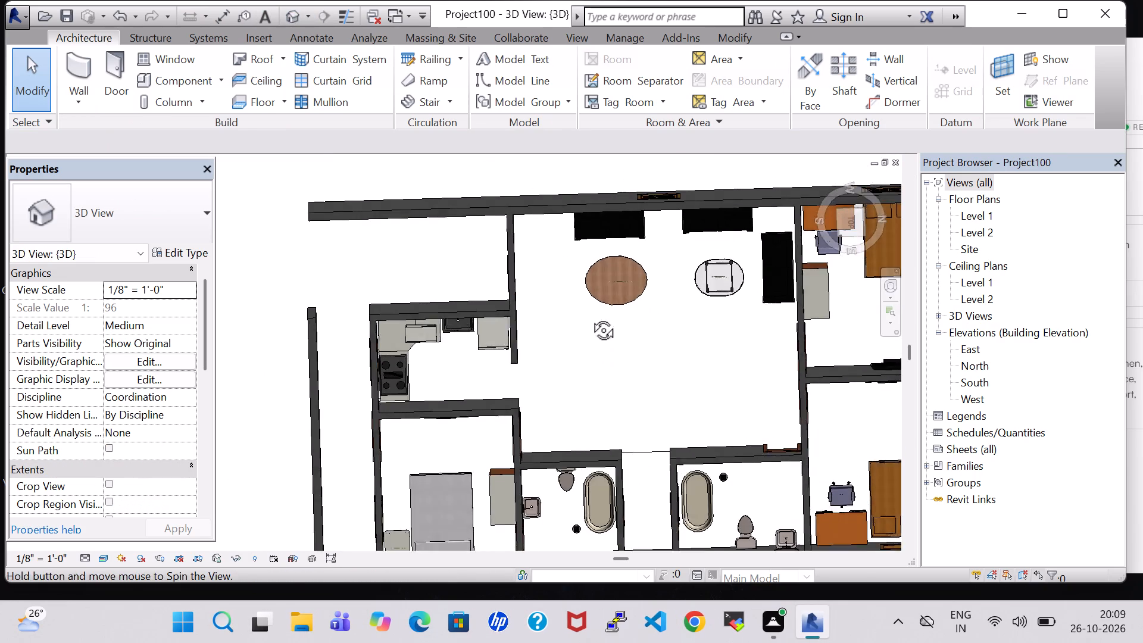
middle_click_drag(590, 317, 607, 258, "shift")
left_click(597, 251)
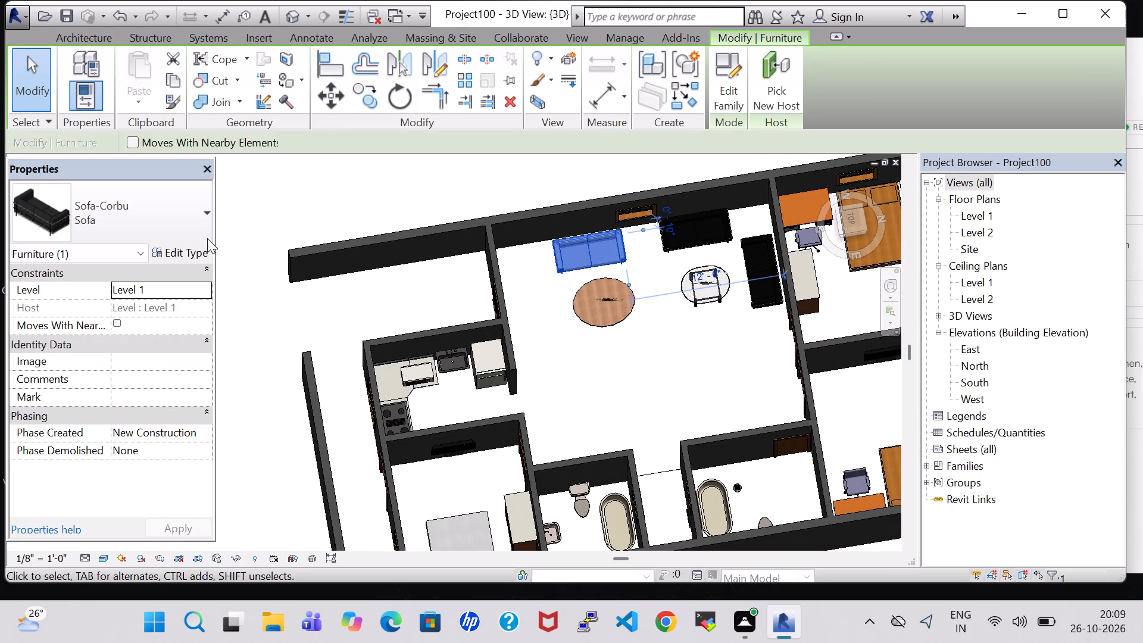
left_click(201, 254)
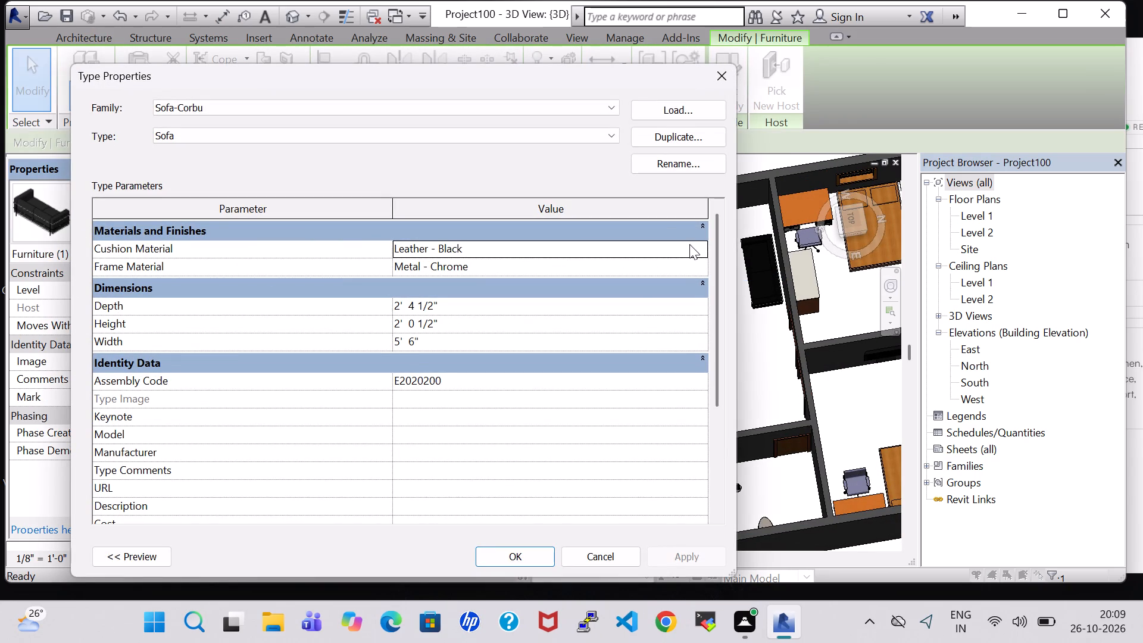
left_click(700, 245)
scroll(386, 354, "down", 1)
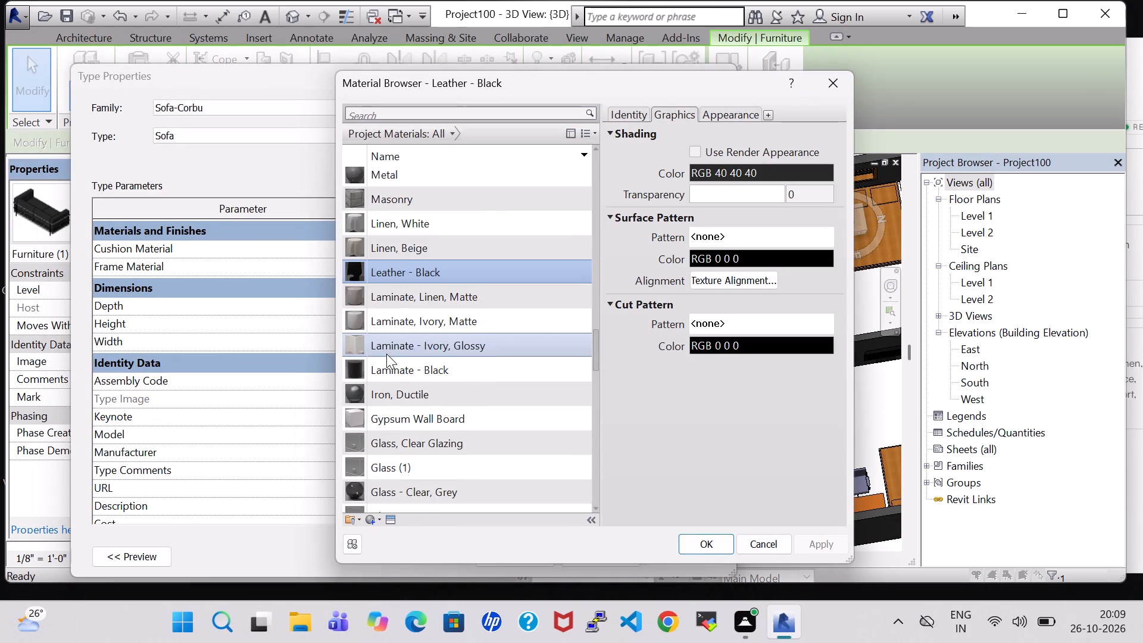
scroll(386, 354, "down", 3)
scroll(386, 354, "up", 3)
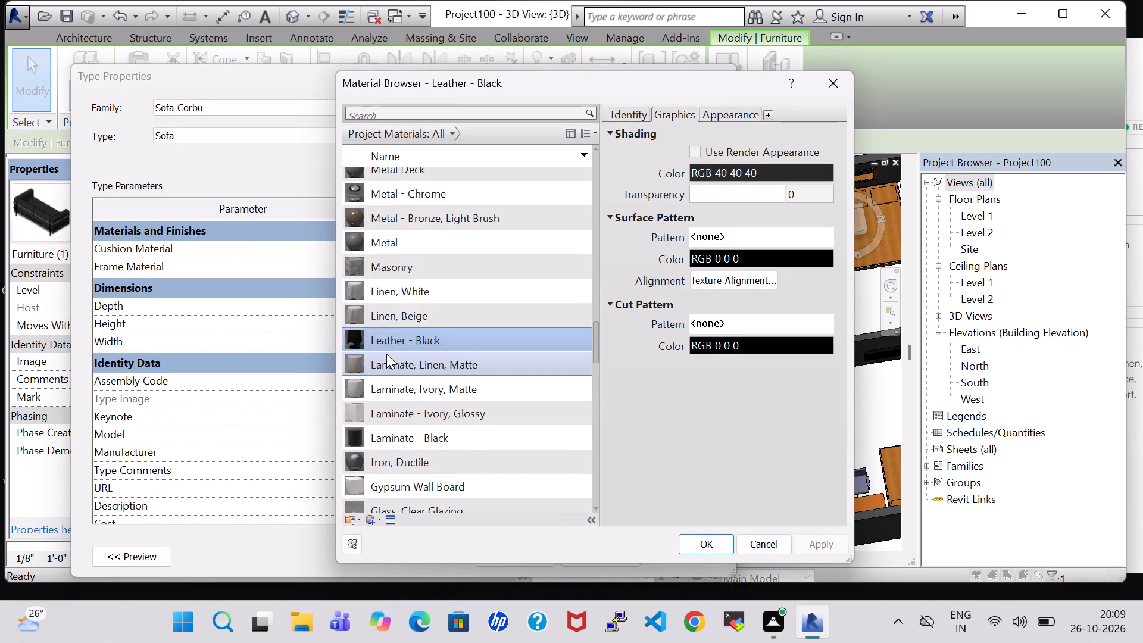
scroll(386, 354, "up", 3)
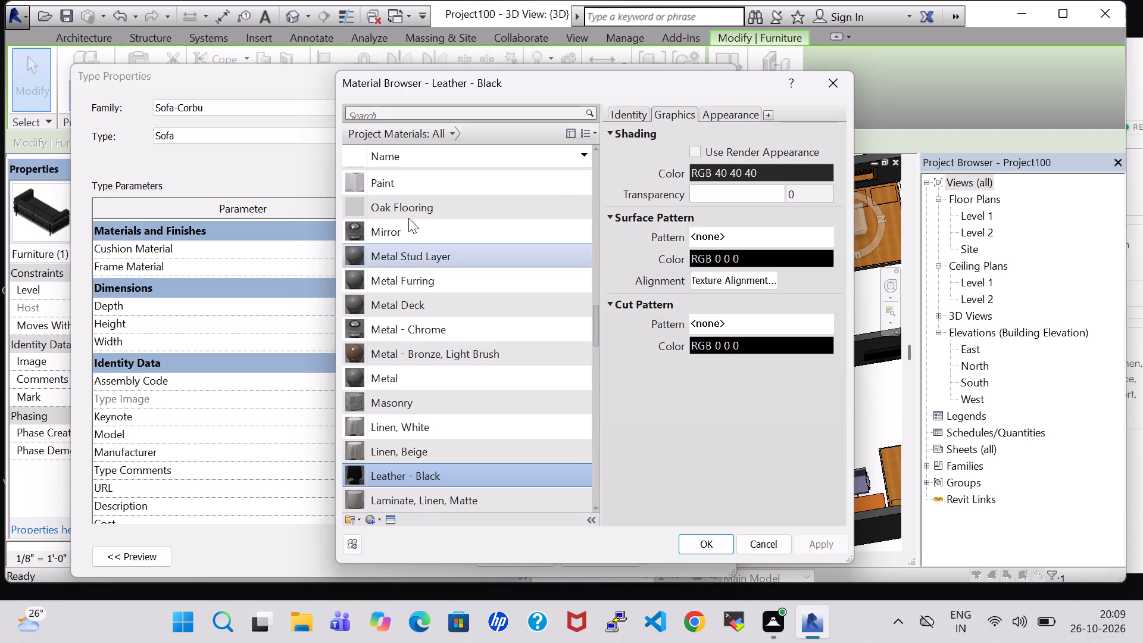
scroll(407, 191, "up", 1)
left_click(420, 280)
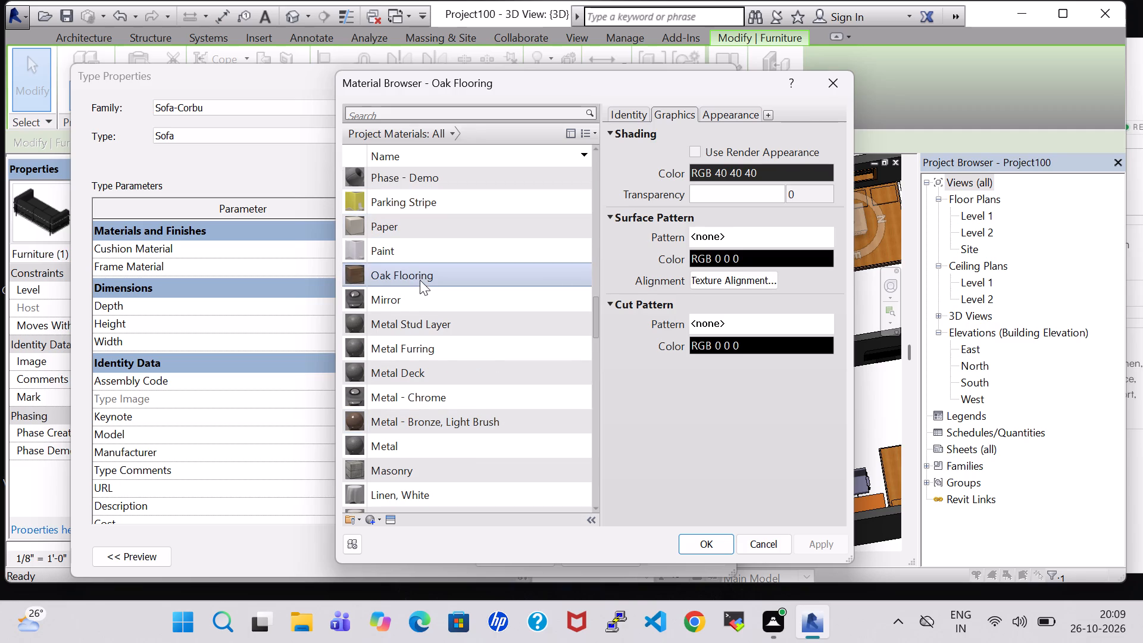
left_click(690, 550)
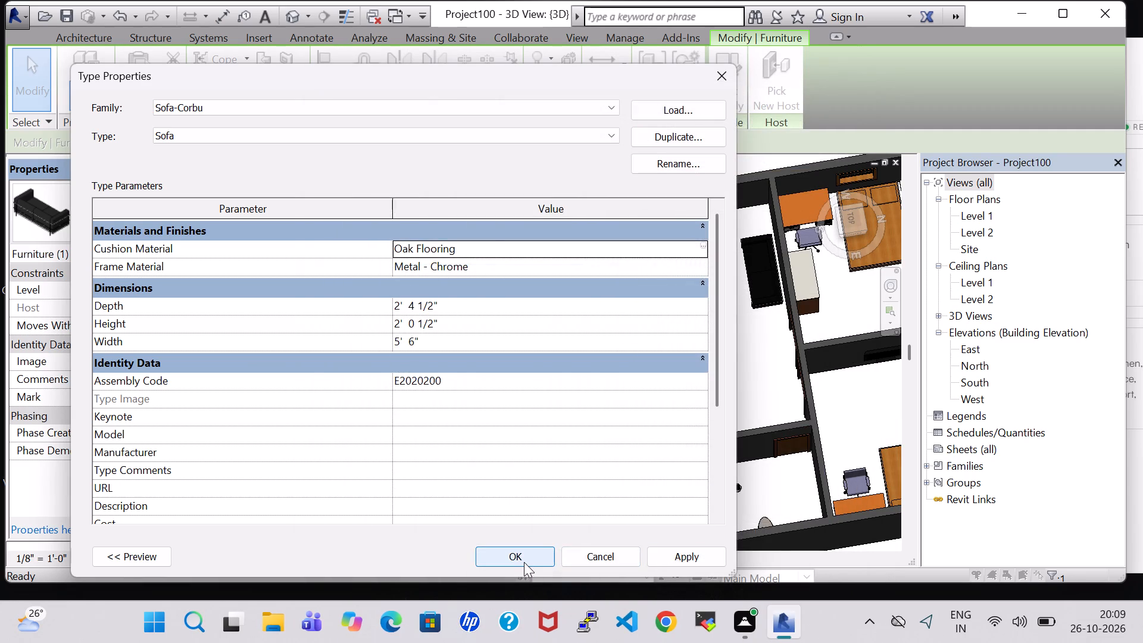
left_click(524, 562)
left_click(694, 364)
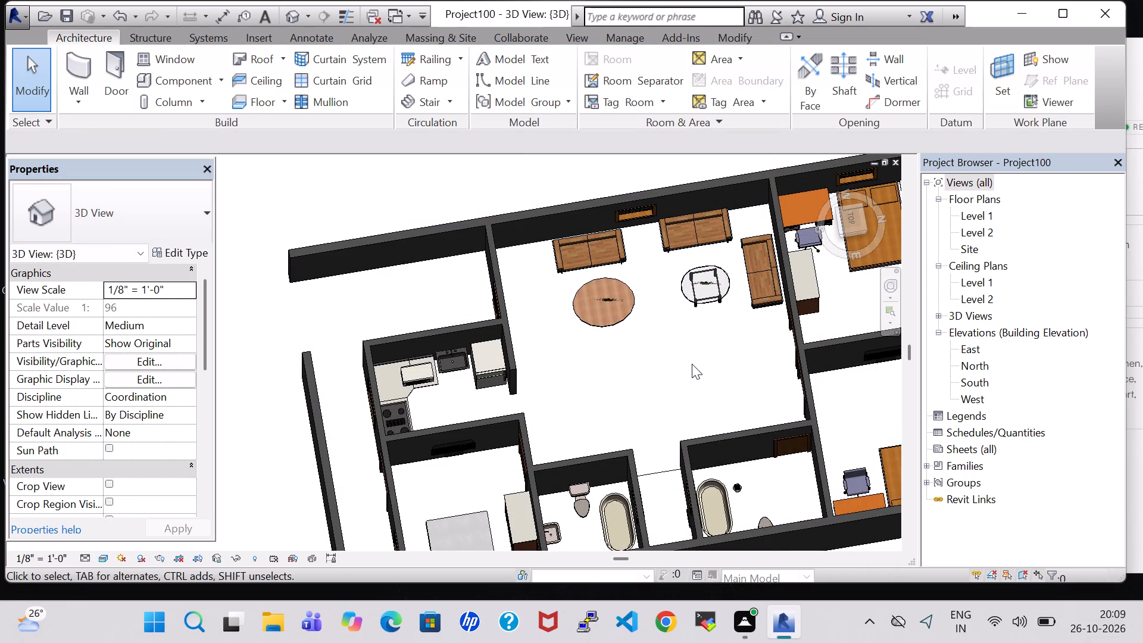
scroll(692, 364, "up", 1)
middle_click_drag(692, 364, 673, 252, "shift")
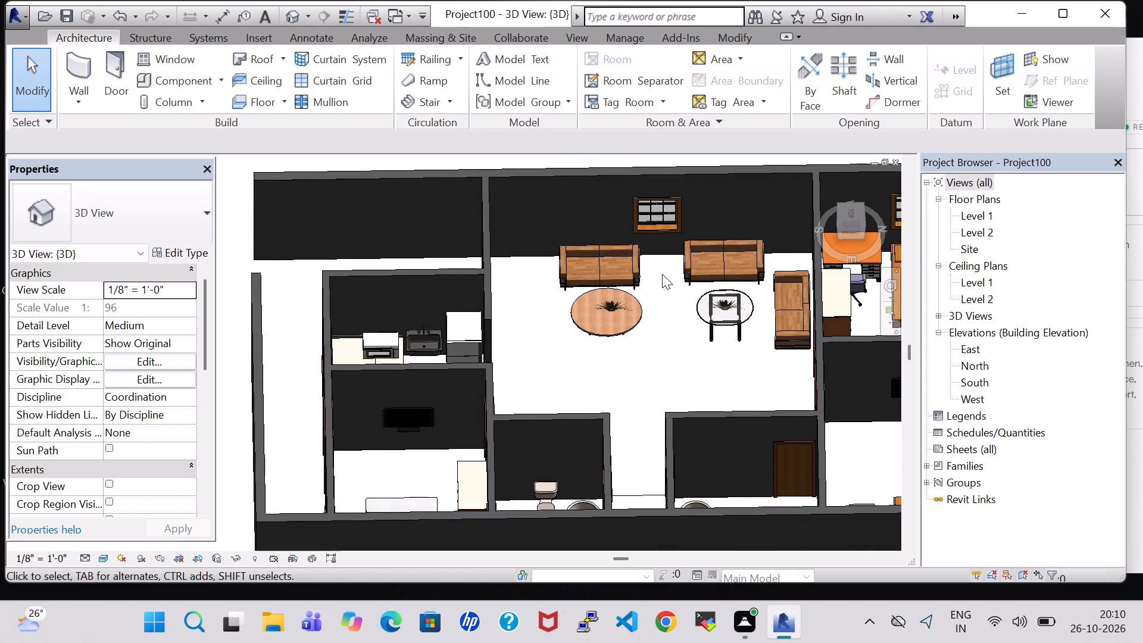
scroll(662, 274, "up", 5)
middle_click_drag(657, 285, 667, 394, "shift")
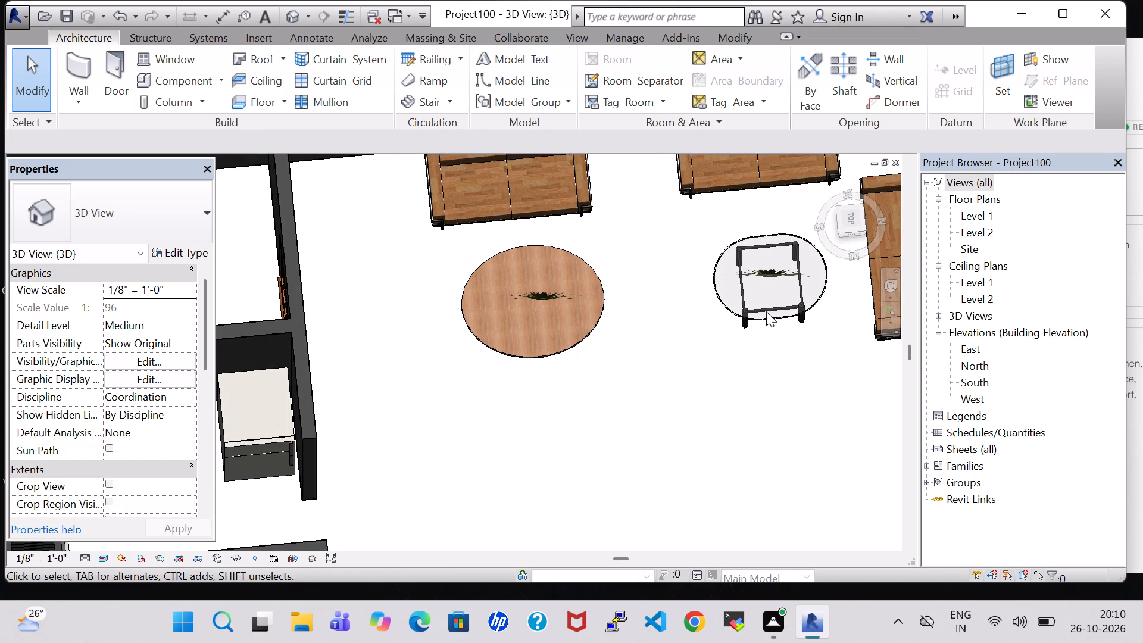
On the Level 1 plan, load Table-Dining Round w Chairs and place a 36" Diameter one about 8' 4" from the bedrooms' wall, beside the oval table.
double_click(967, 221)
scroll(667, 320, "down", 6)
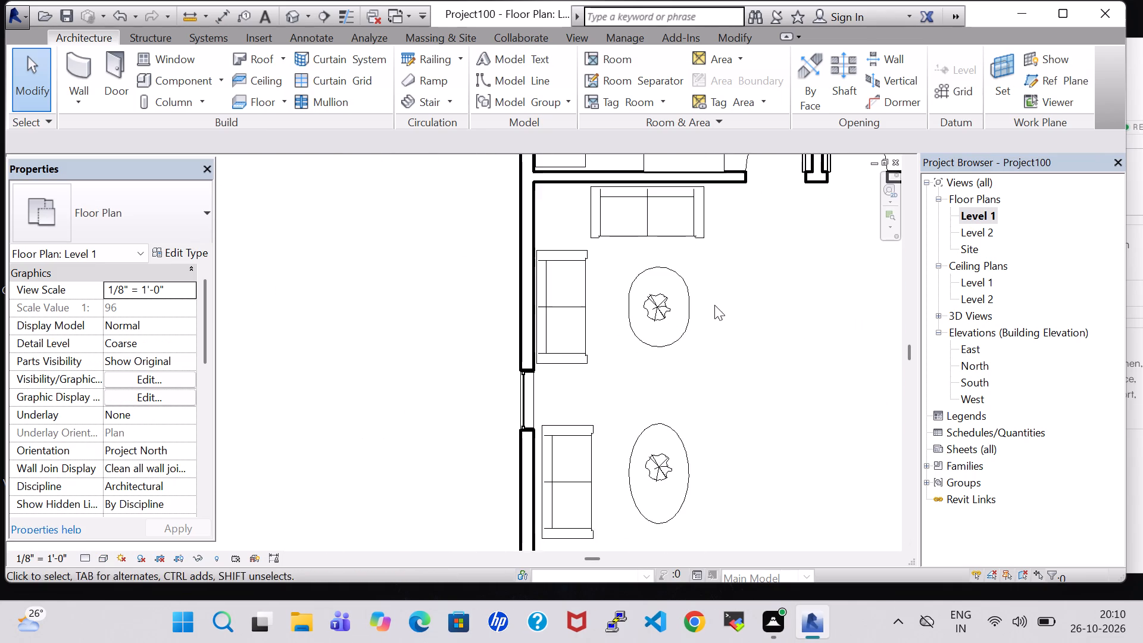
middle_click_drag(714, 305, 643, 318)
left_click(180, 78)
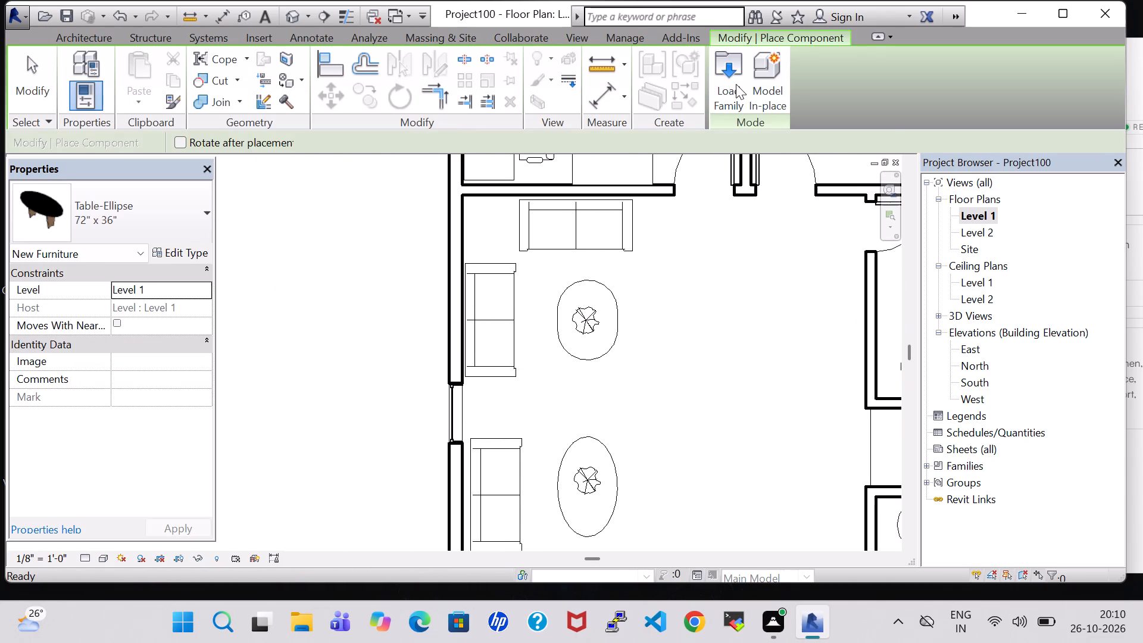
left_click(736, 84)
left_click(661, 391)
left_click(661, 391)
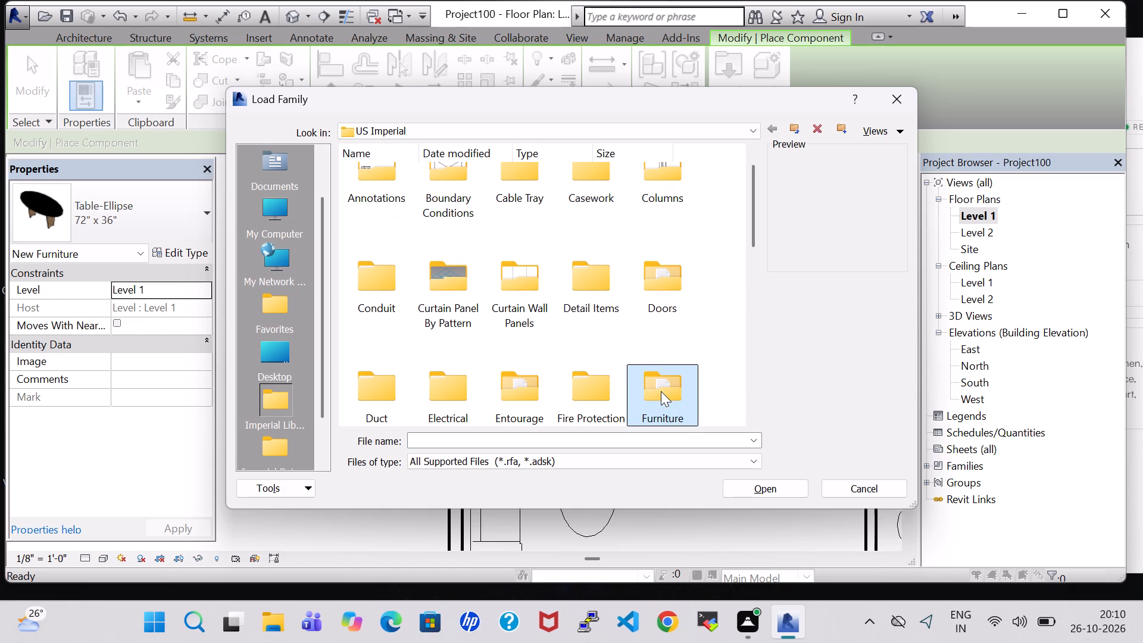
double_click(662, 391)
double_click(582, 196)
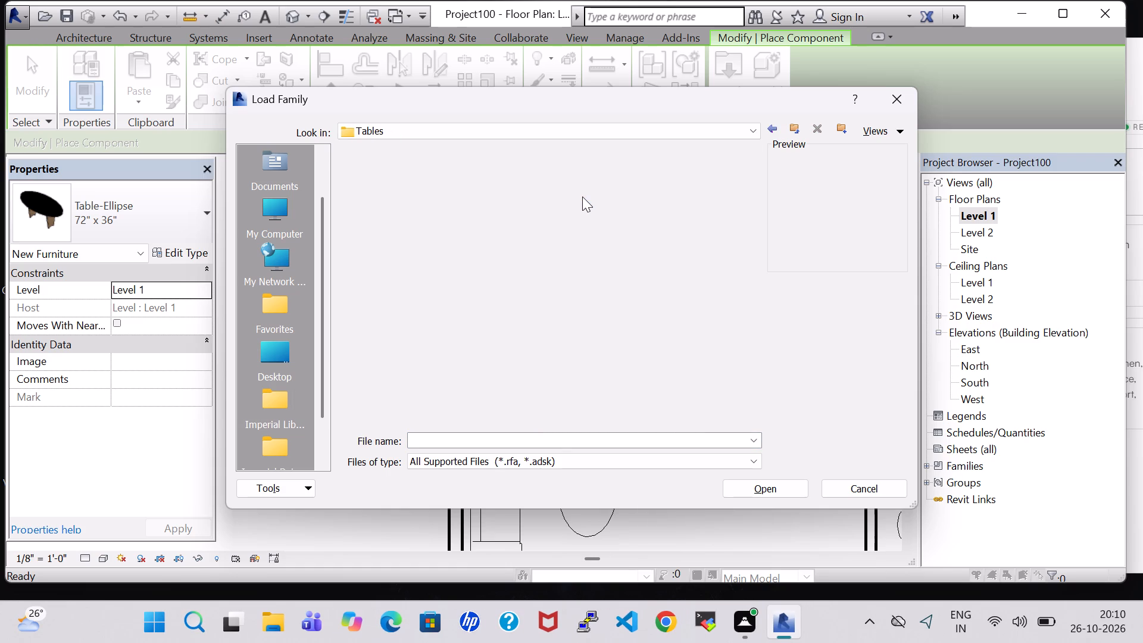
left_click(582, 213)
left_click(770, 493)
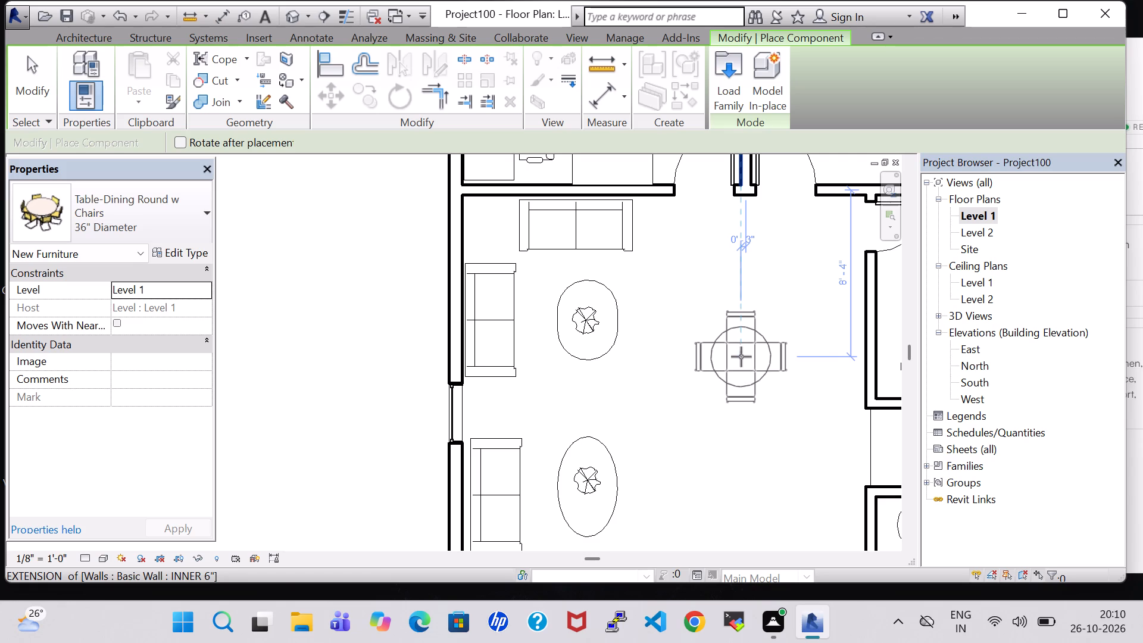
left_click(736, 357)
key("Escape")
key("Escape")
Change the round dining table to the 60" Diameter type with six chairs.
left_click(736, 357)
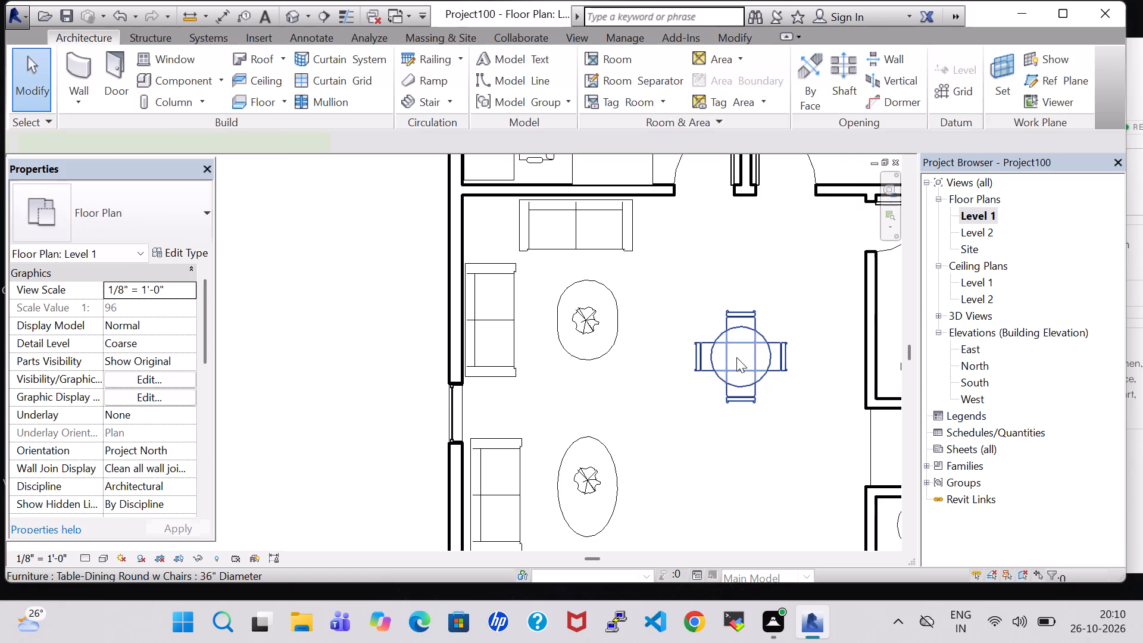
left_click(187, 249)
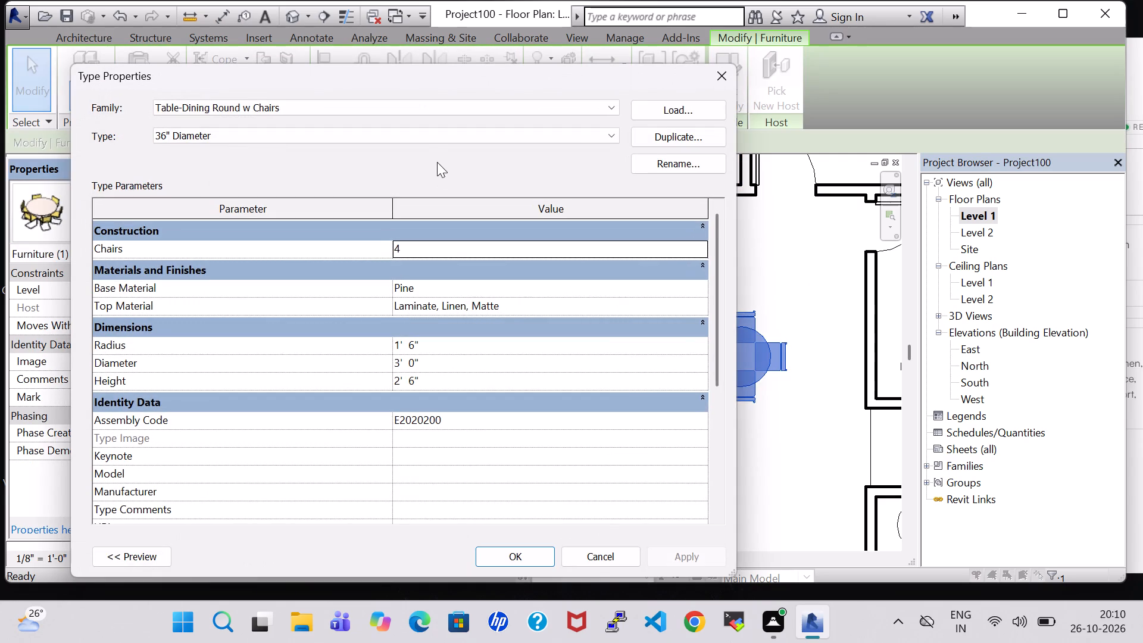
left_click(425, 138)
left_click(421, 160)
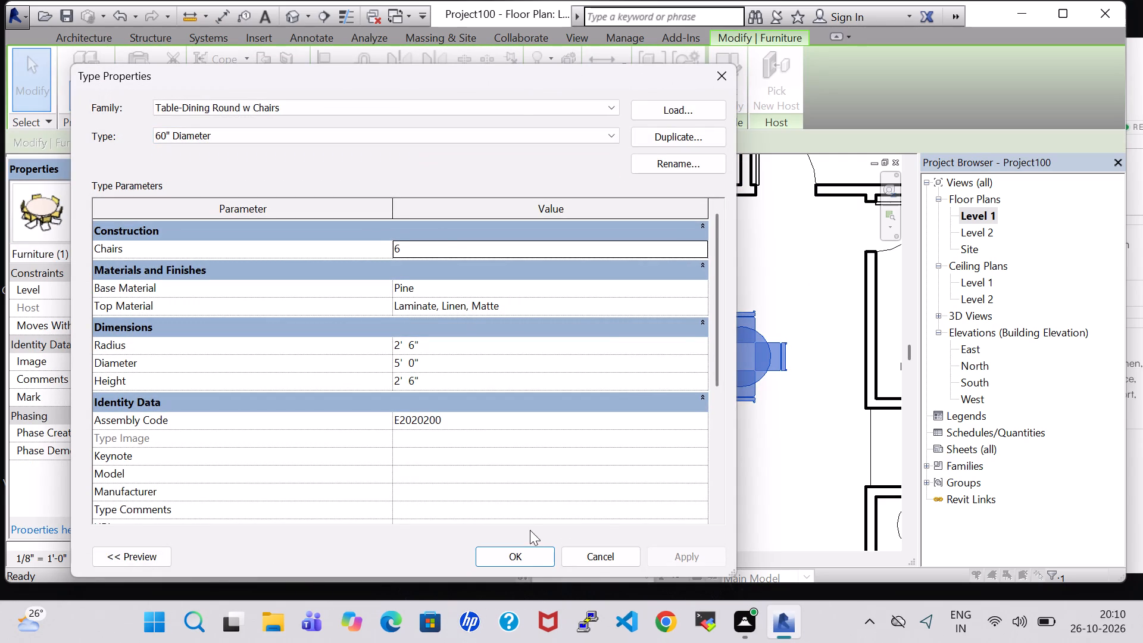
left_click(533, 558)
left_click(704, 480)
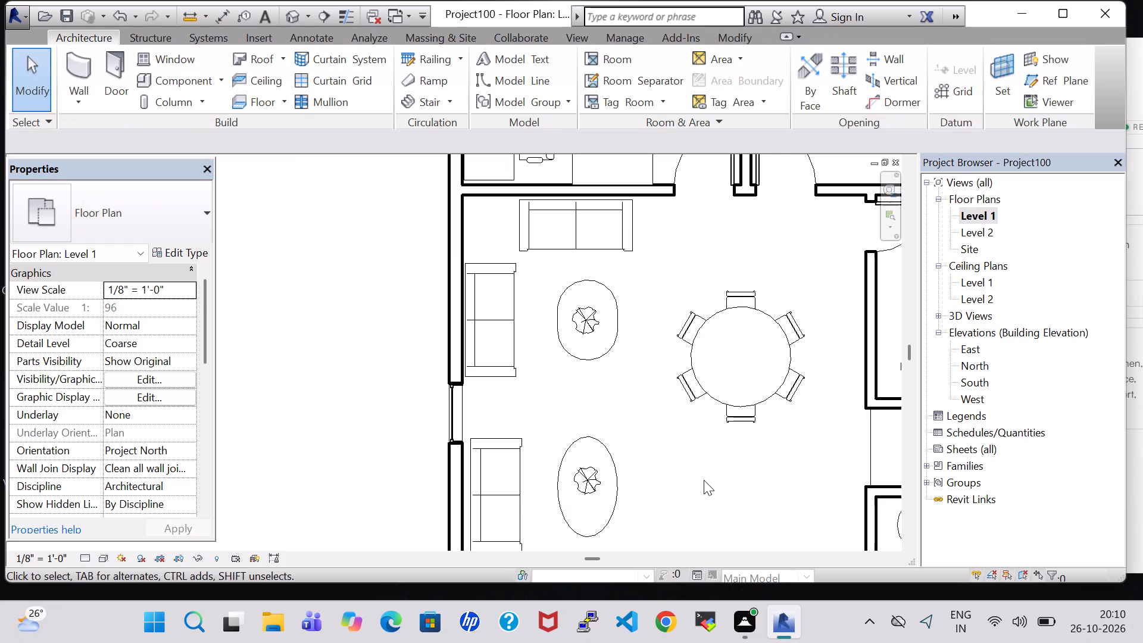
Place a tagged room in the central hall, between the seating area and the dining table.
scroll(704, 480, "down", 3)
middle_click_drag(704, 480, 621, 388)
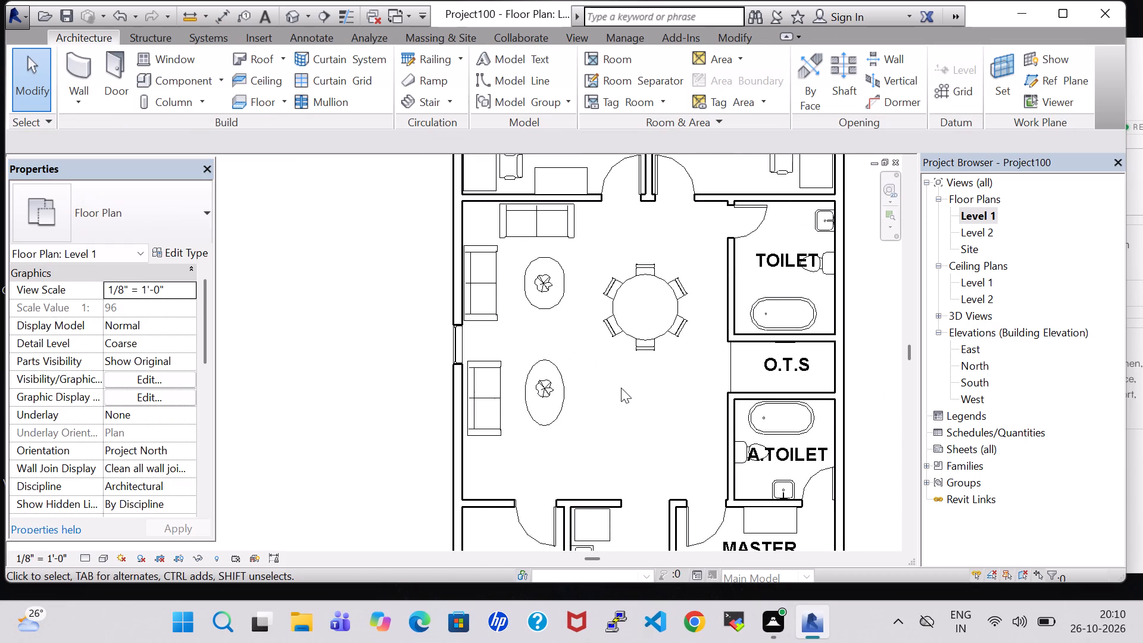
scroll(621, 388, "down", 2)
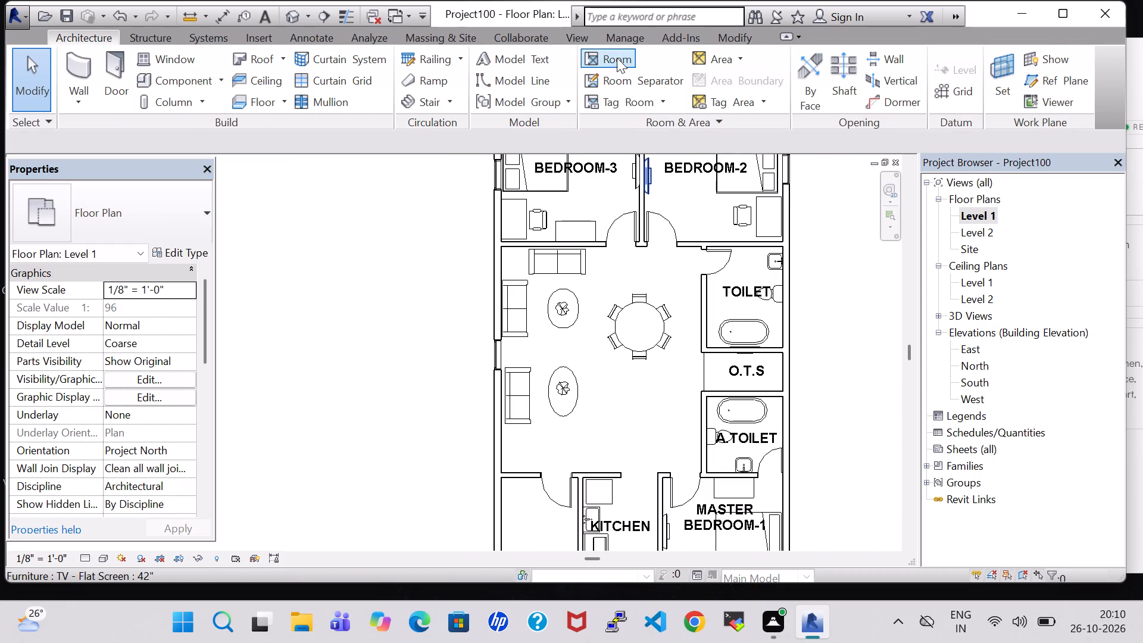
left_click(617, 58)
left_click(599, 351)
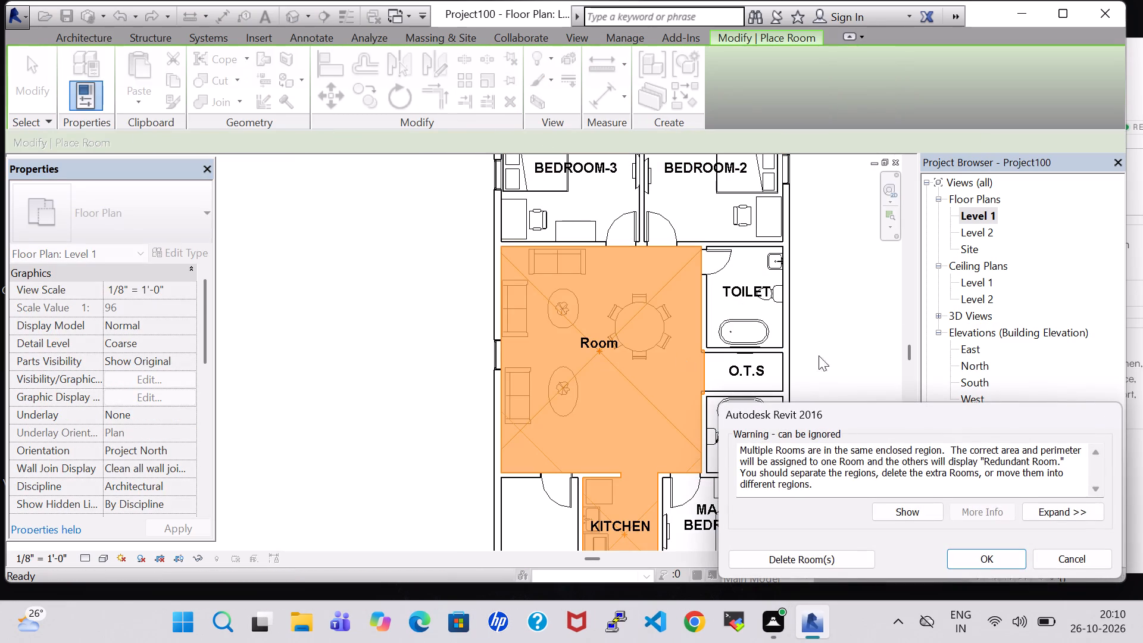
left_click(975, 558)
key("Escape")
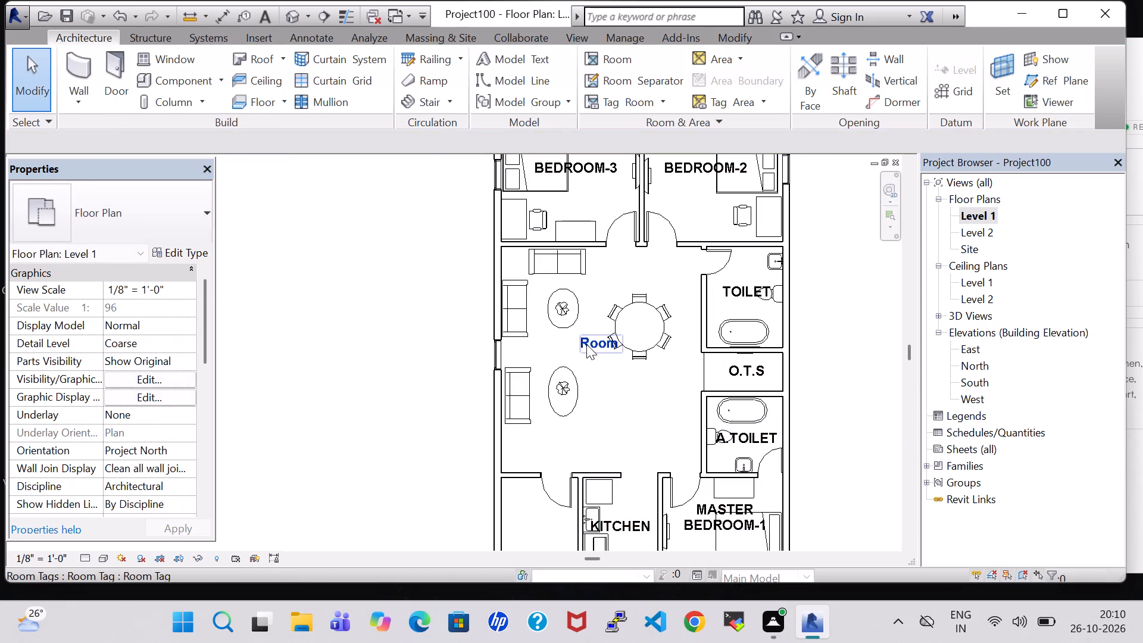
Rename the central hall's room tag as LIVING+DINING.
double_click(586, 344)
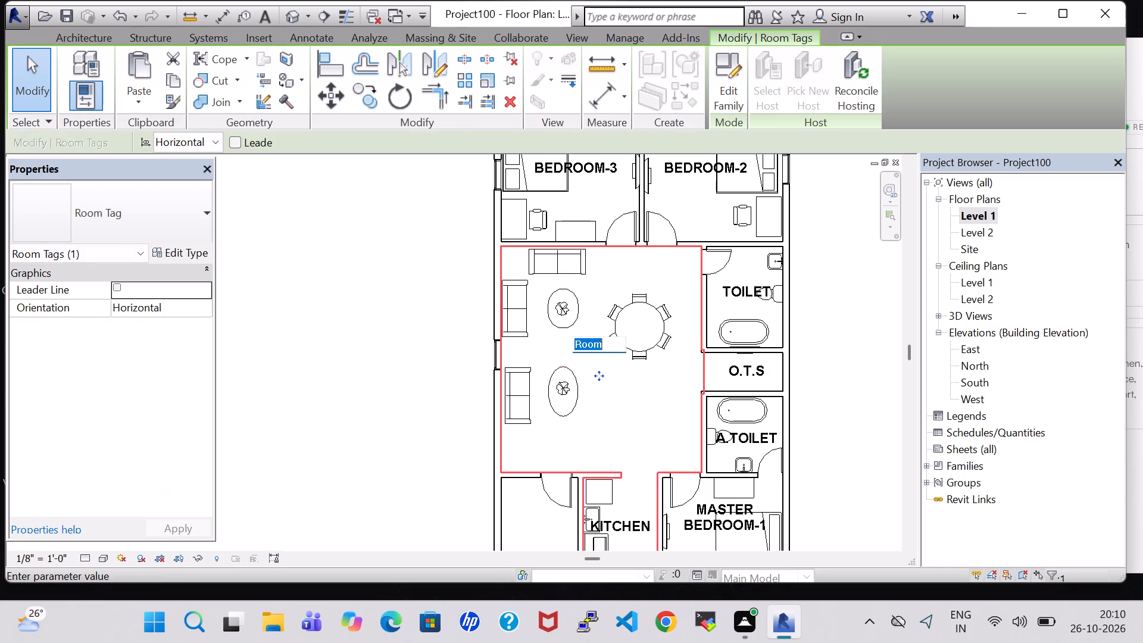
key("BackSpace")
type("LIVING")
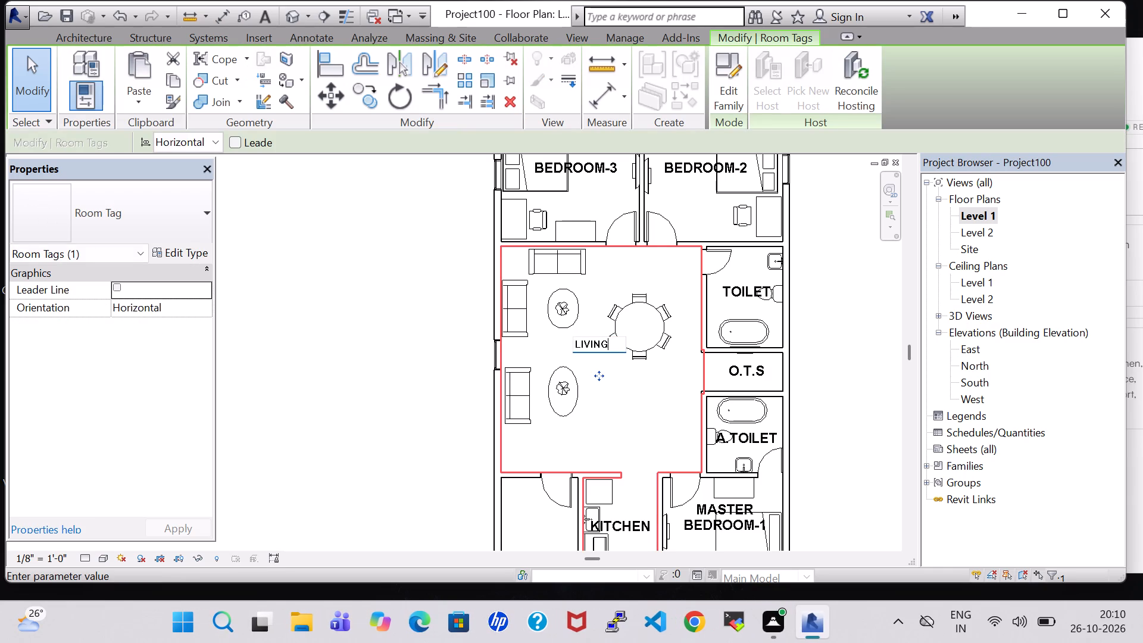
key("equal")
key("BackSpace")
key("shift+plus")
type("DINING")
key("backslash")
key("Return")
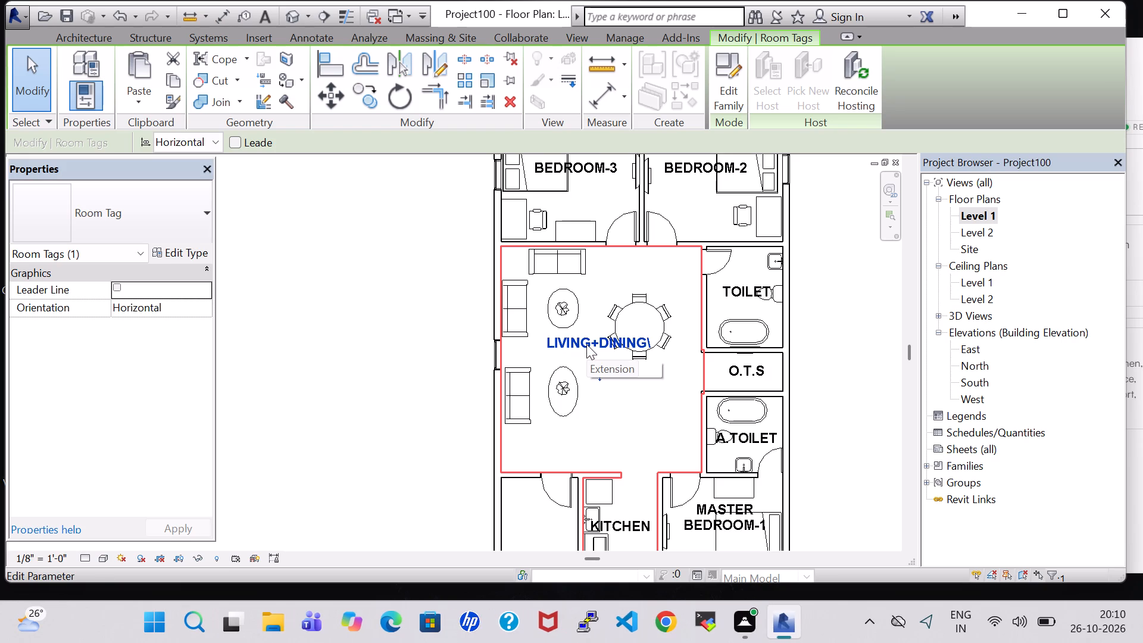
left_click(586, 344)
left_click(586, 344)
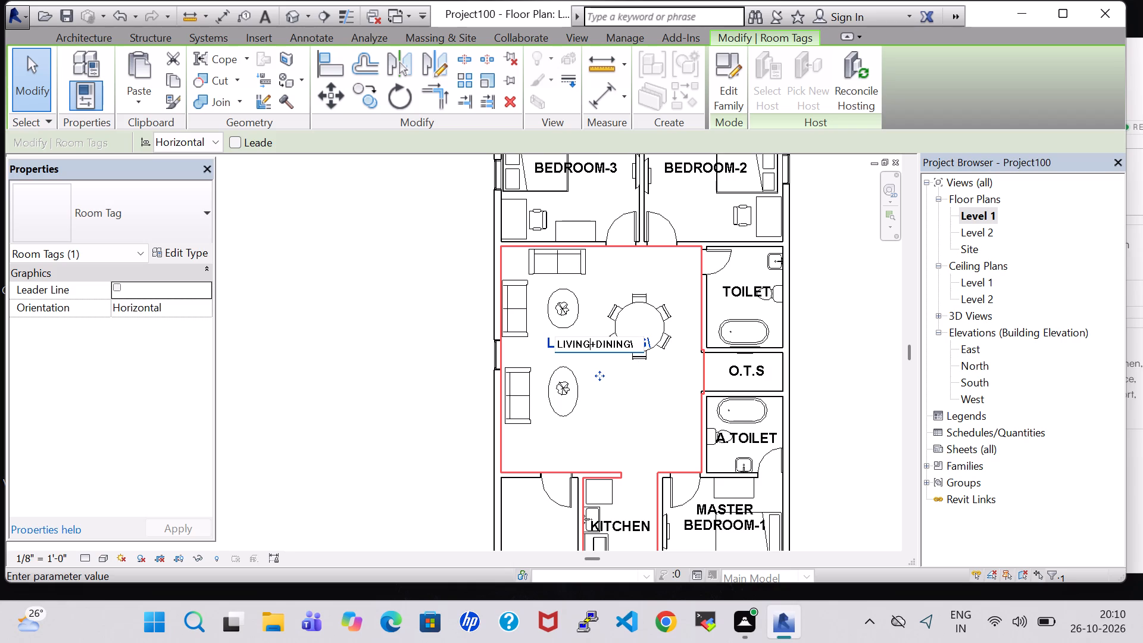
left_click(641, 344)
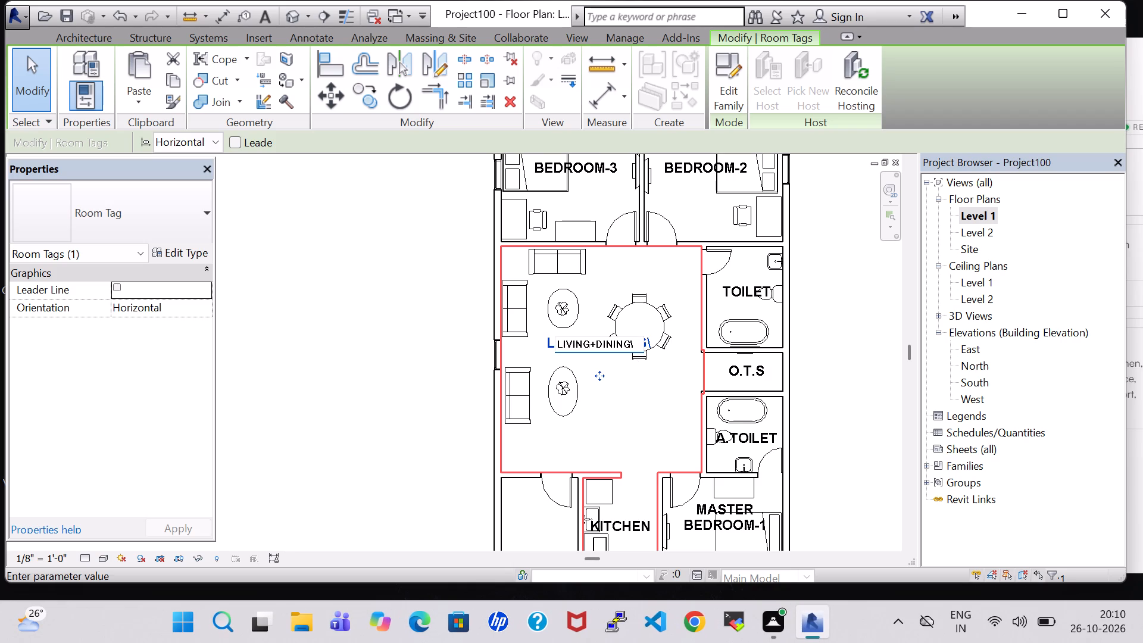
key("BackSpace")
key("Return")
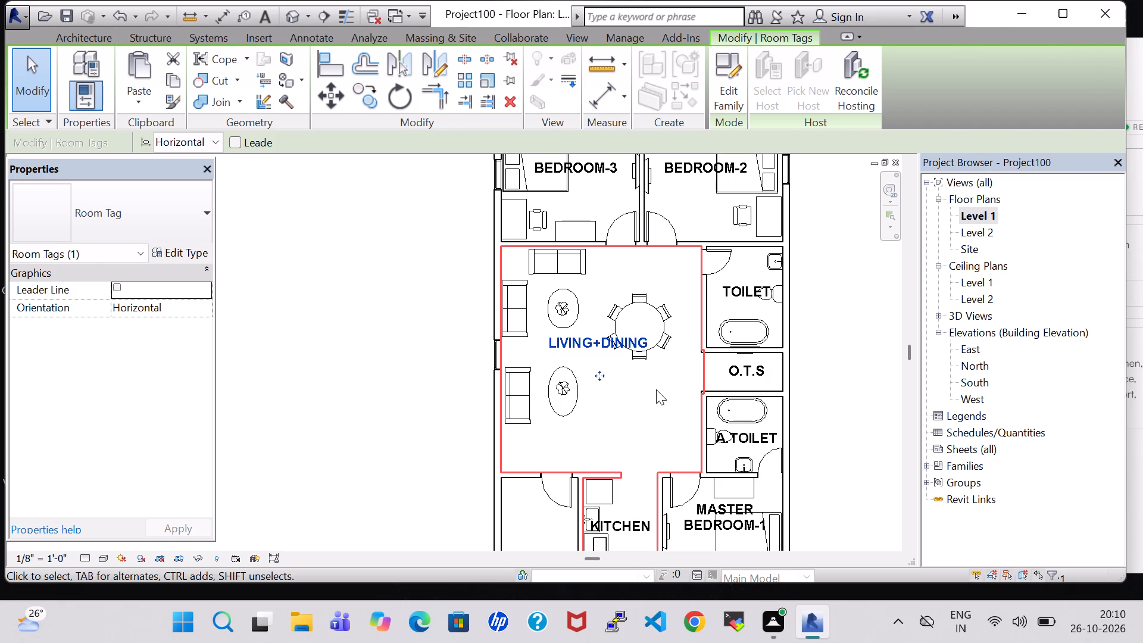
left_click(656, 389)
Examine the furnished house in the 3D view, from the kitchen and master bedroom through the hall to the bedrooms and backyard.
scroll(656, 435, "down", 3)
middle_click_drag(655, 430, 650, 348)
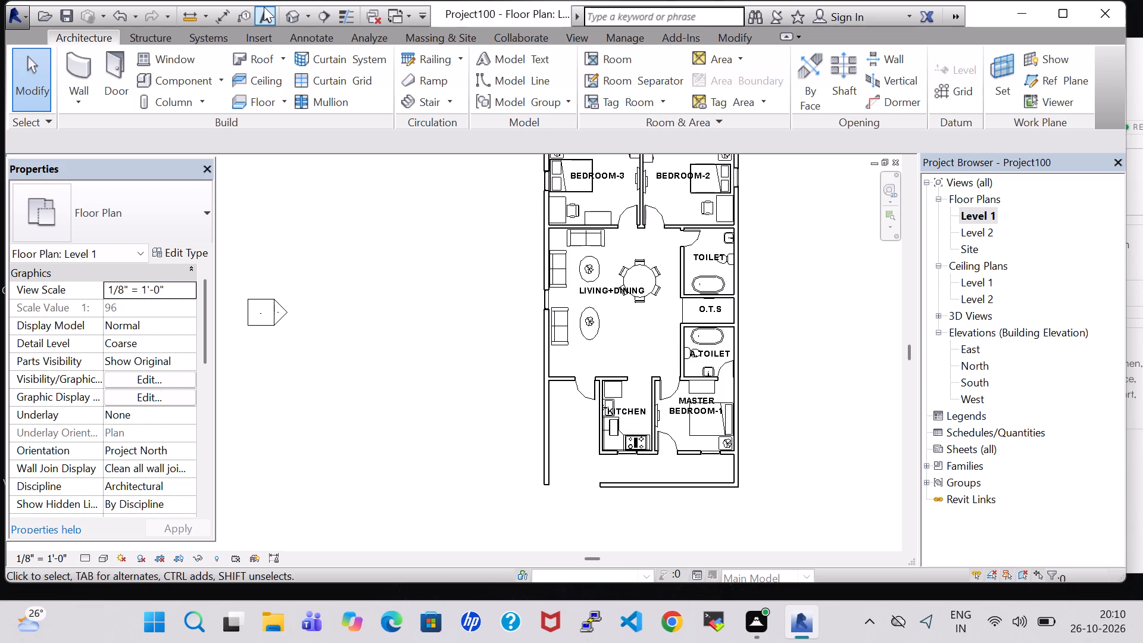
left_click(293, 11)
scroll(564, 369, "down", 3)
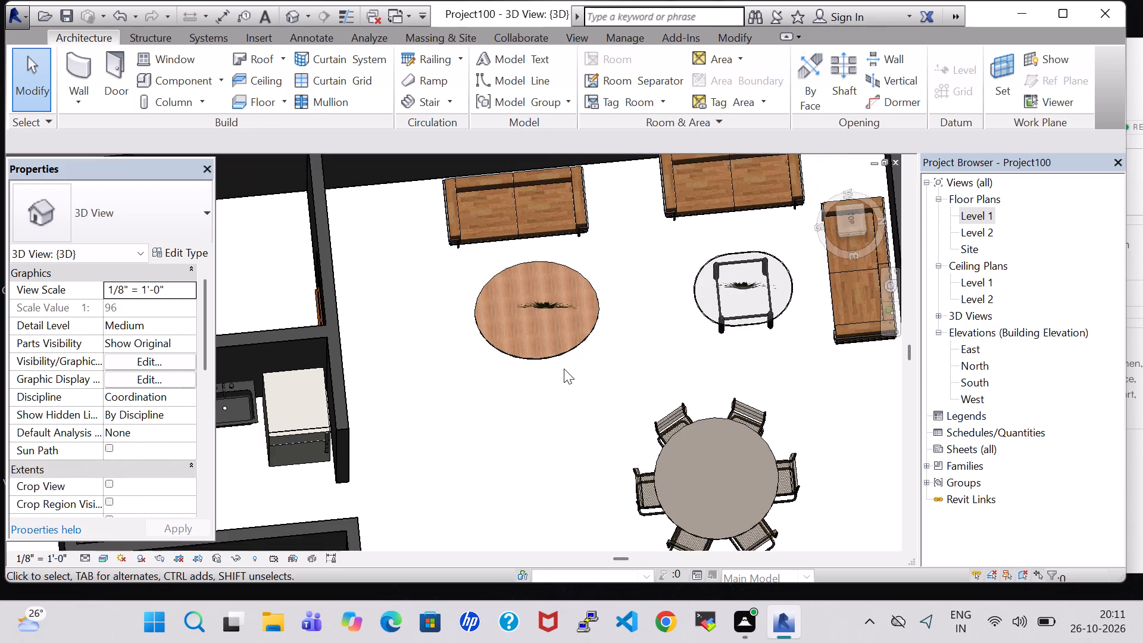
scroll(564, 369, "down", 2)
middle_click_drag(536, 442, 642, 441)
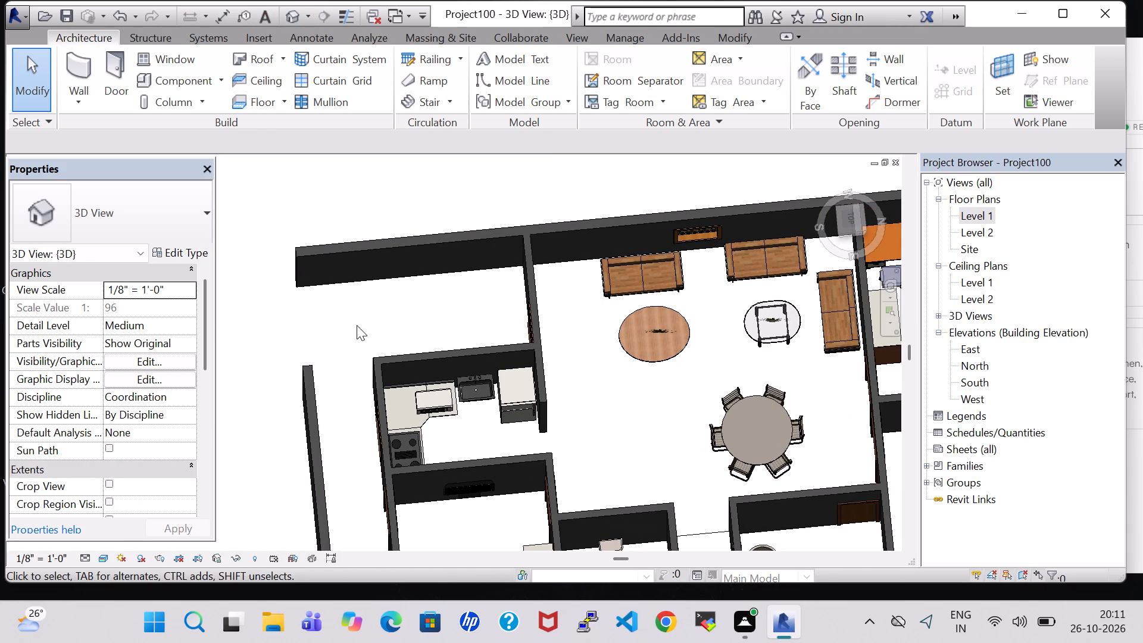
middle_click_drag(357, 325, 525, 407, "shift")
middle_click(683, 522)
middle_click_drag(683, 522, 701, 286)
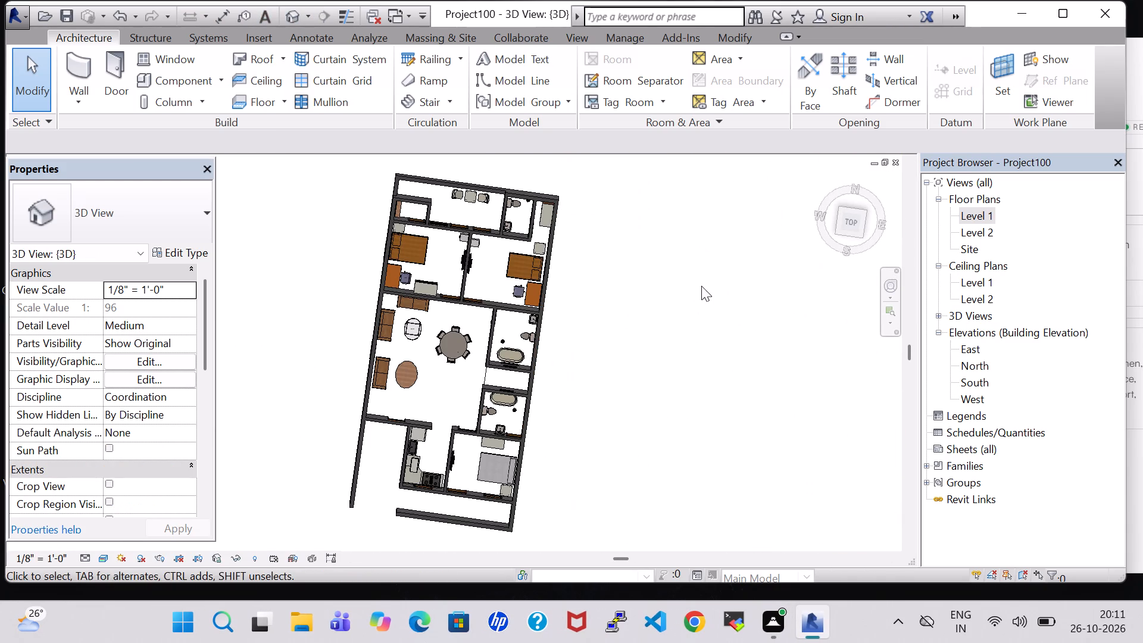
scroll(397, 469, "up", 7)
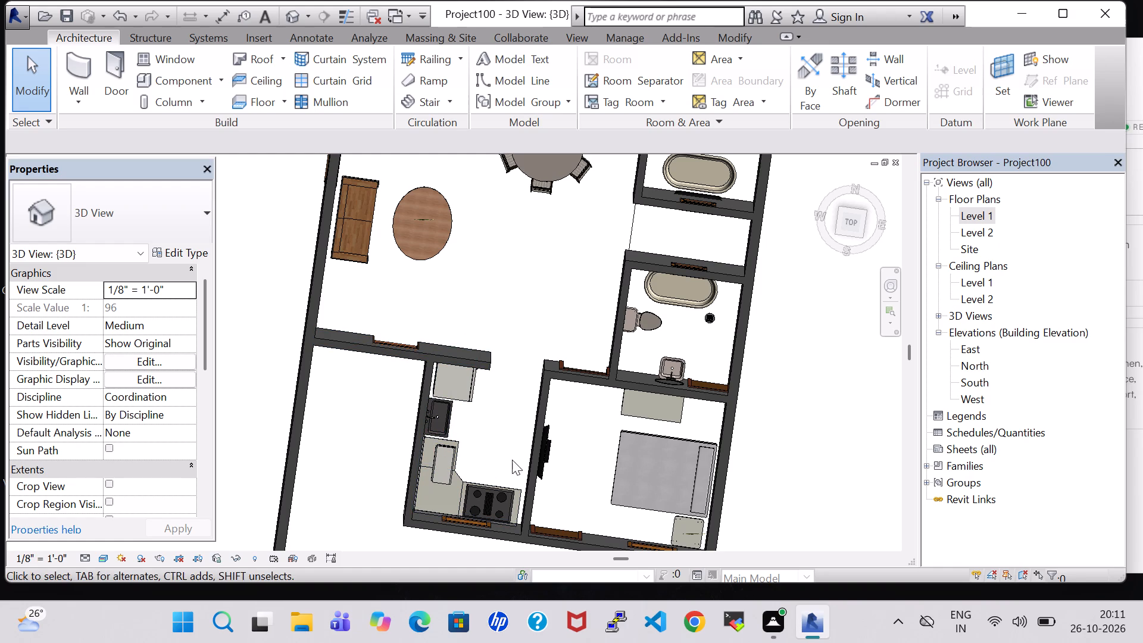
middle_click_drag(596, 434, 625, 455, "shift")
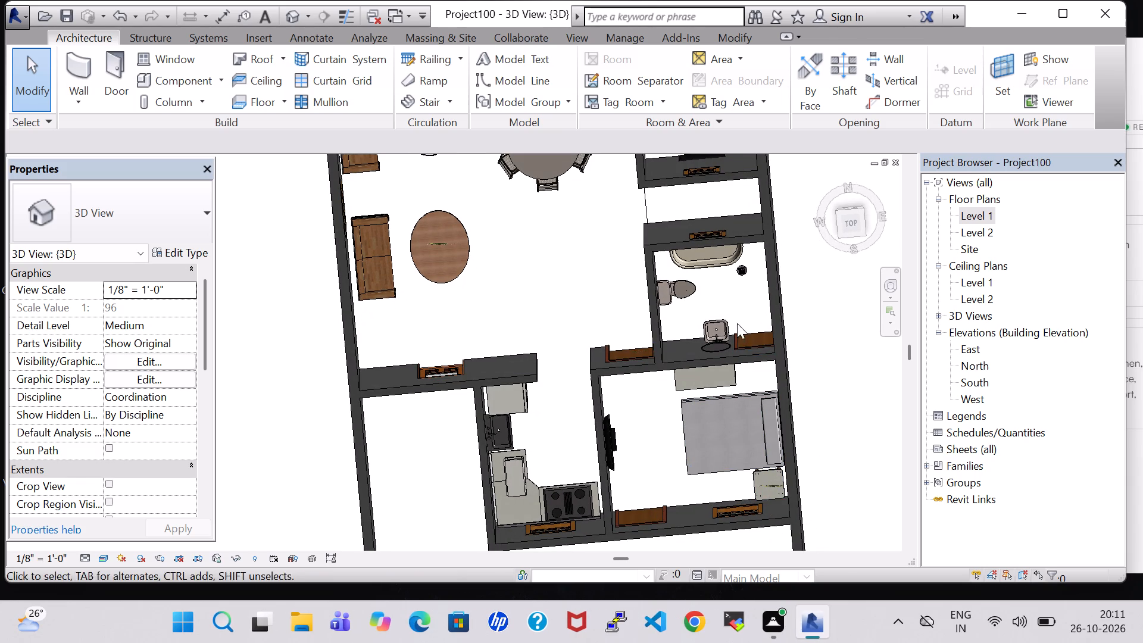
middle_click_drag(737, 323, 749, 398)
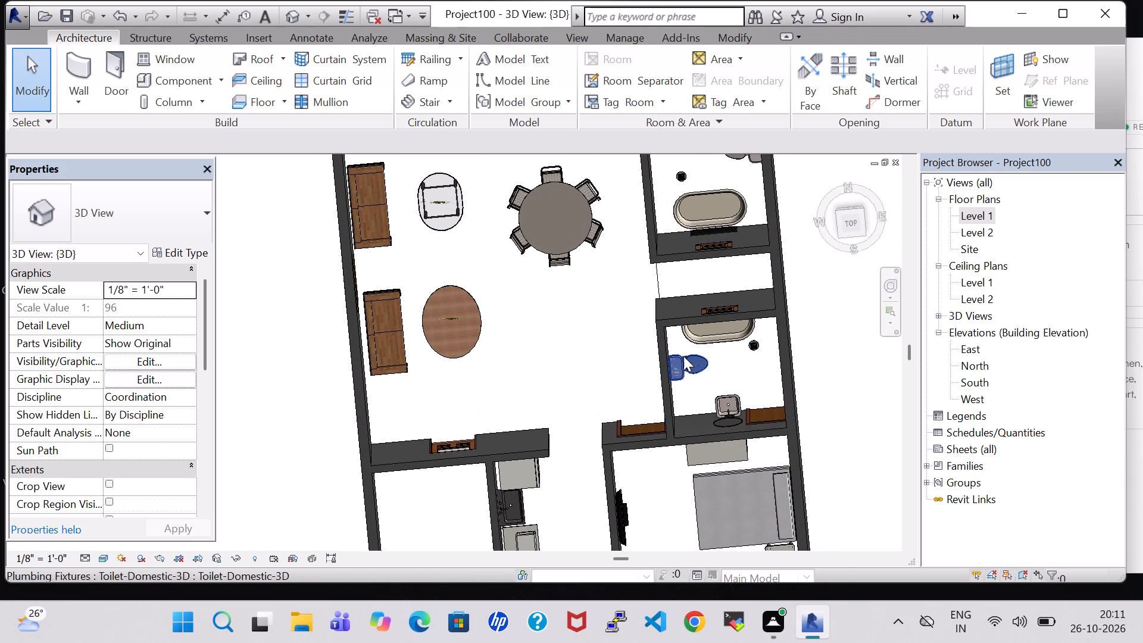
scroll(744, 360, "up", 1)
middle_click_drag(725, 267, 741, 375)
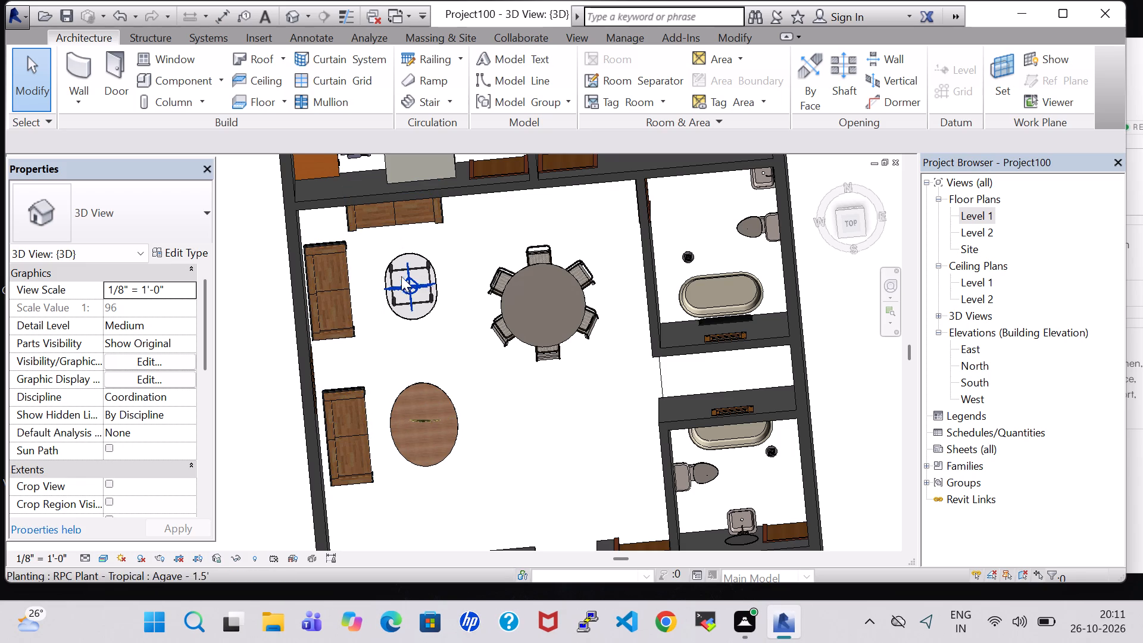
middle_click_drag(556, 227, 569, 296)
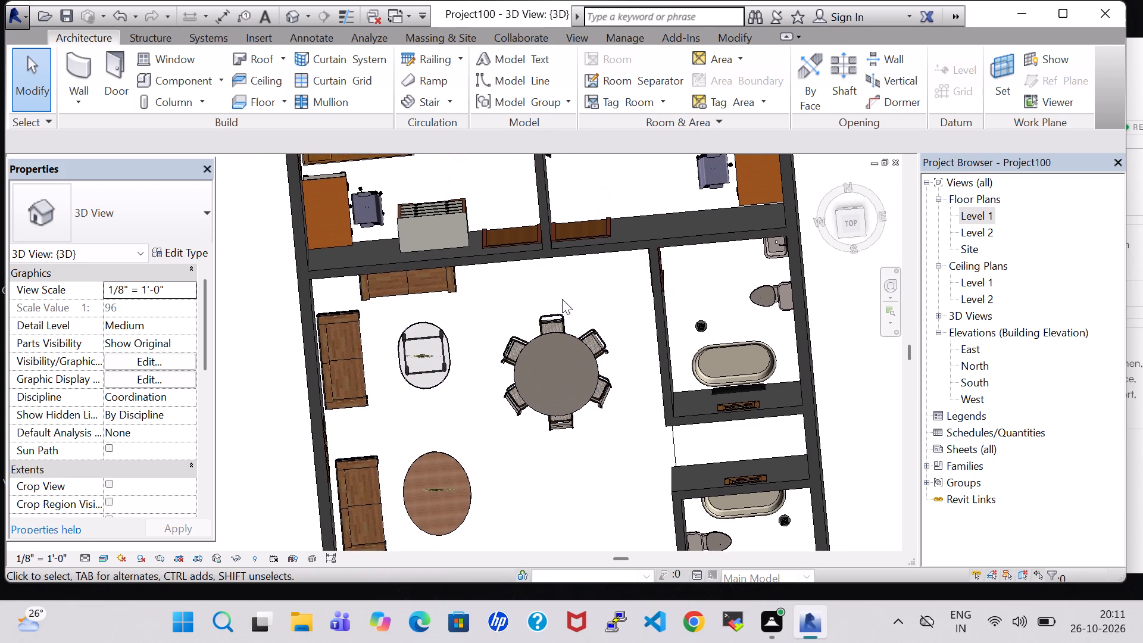
scroll(562, 299, "down", 3)
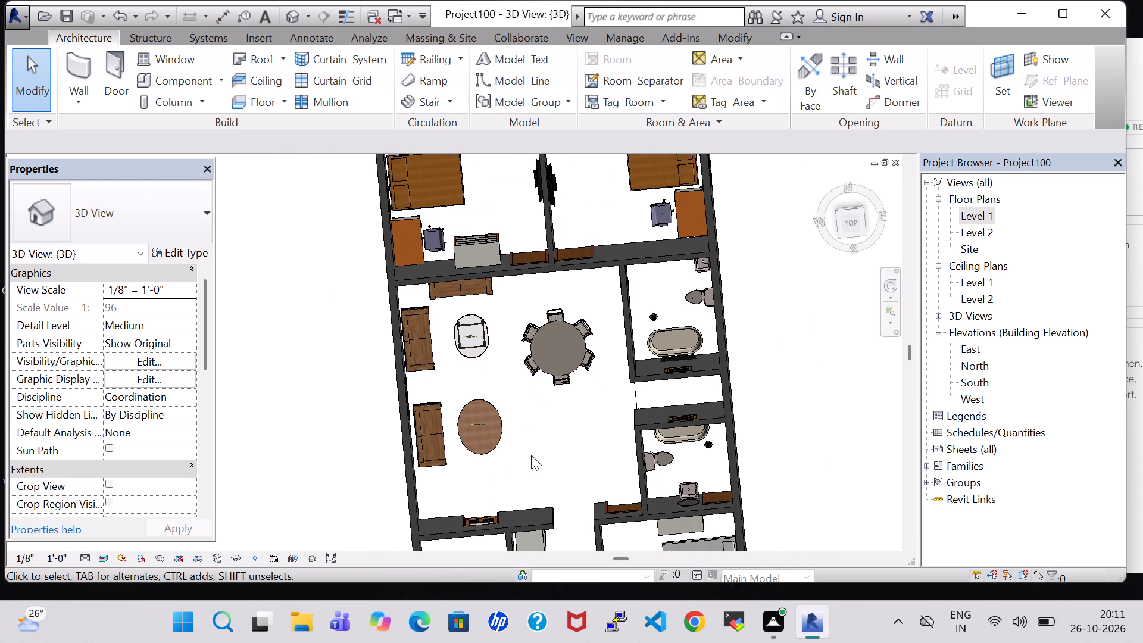
scroll(504, 433, "up", 2)
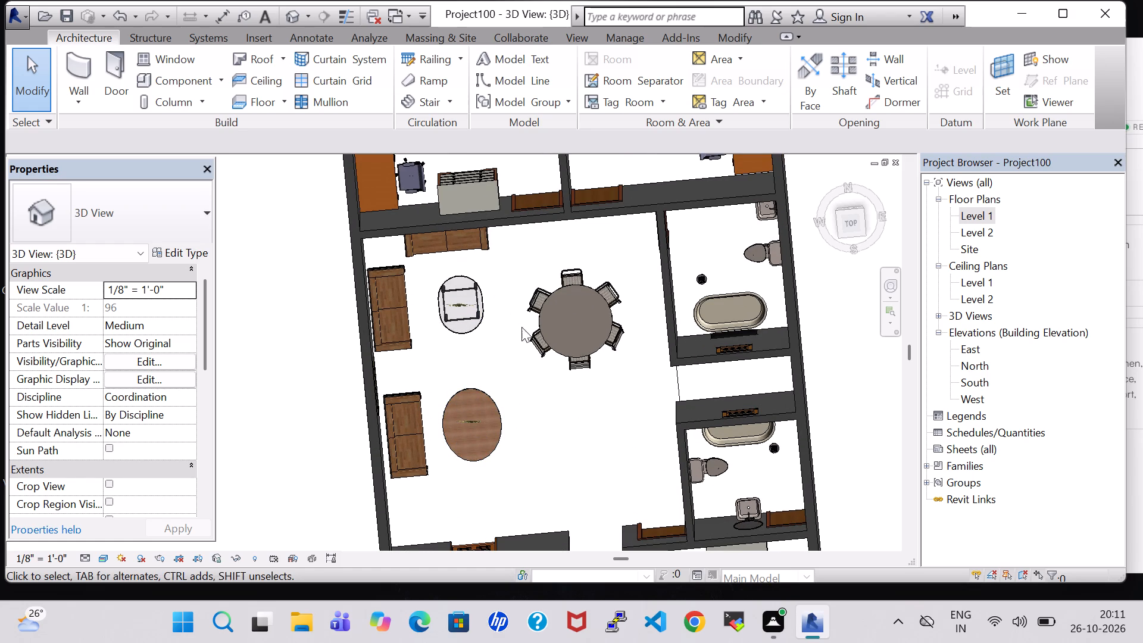
middle_click_drag(513, 285, 518, 292)
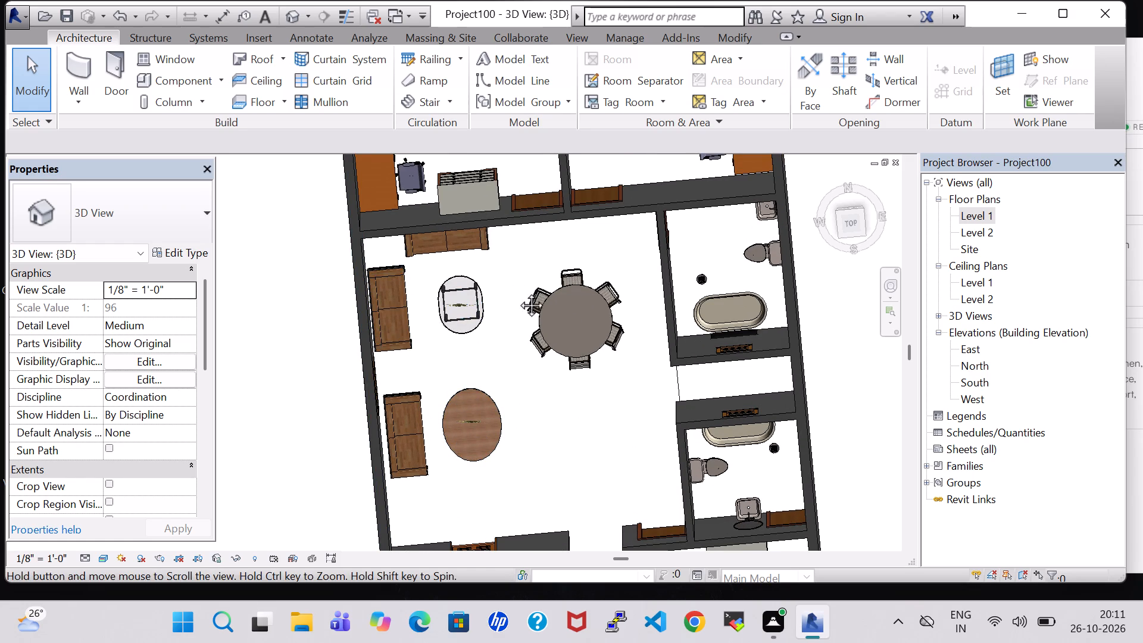
middle_click_drag(518, 292, 535, 474)
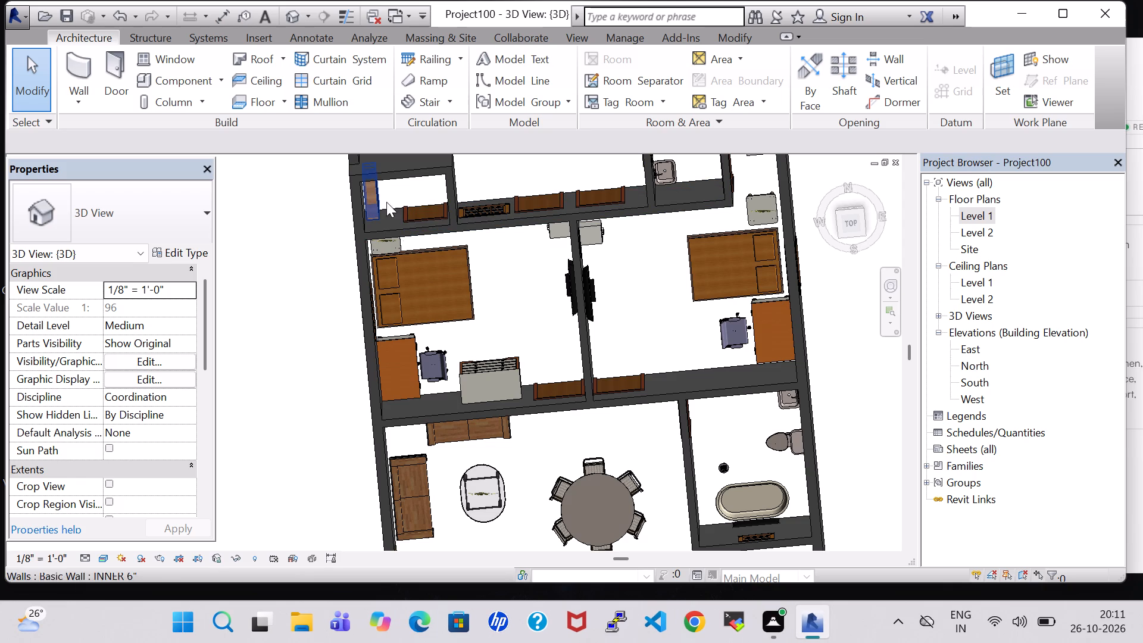
middle_click_drag(478, 238, 491, 317)
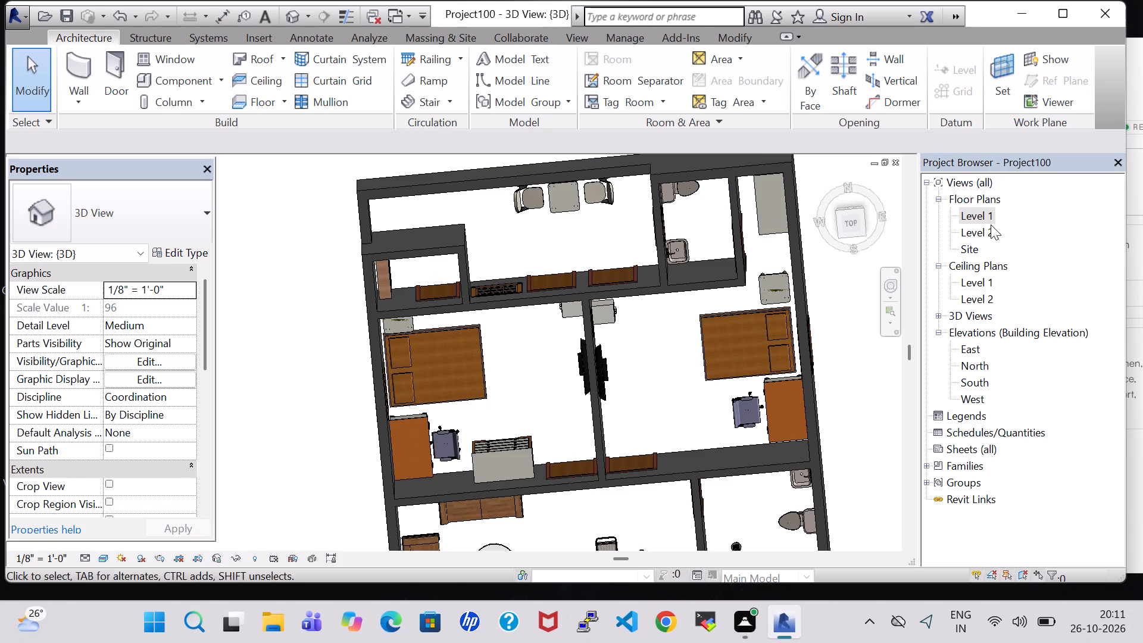
On the Level 1 plan, place another of the backyard's Table-End 24" x 24" in the hall corner between the two sofas.
double_click(979, 214)
scroll(617, 341, "up", 1)
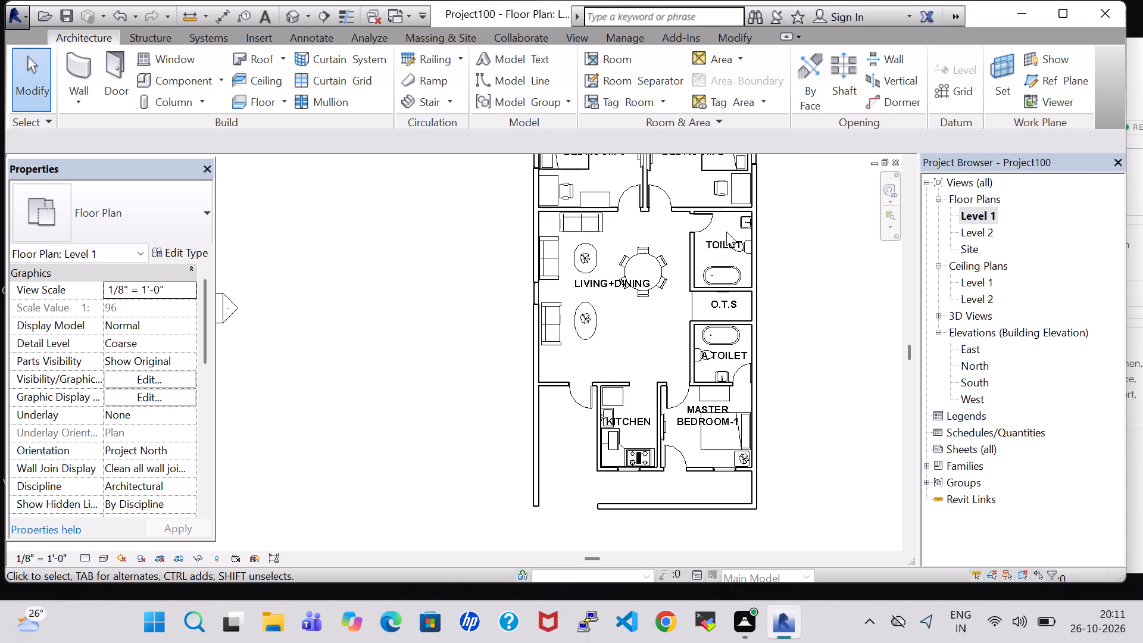
scroll(658, 319, "up", 1)
middle_click_drag(658, 319, 668, 333)
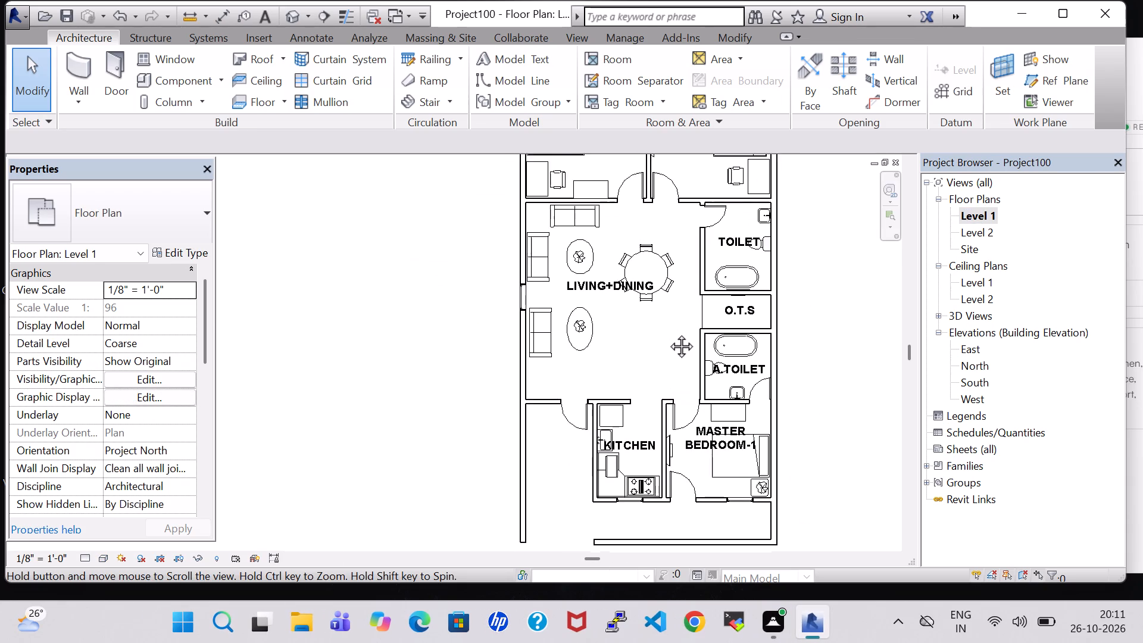
middle_click_drag(668, 333, 692, 448)
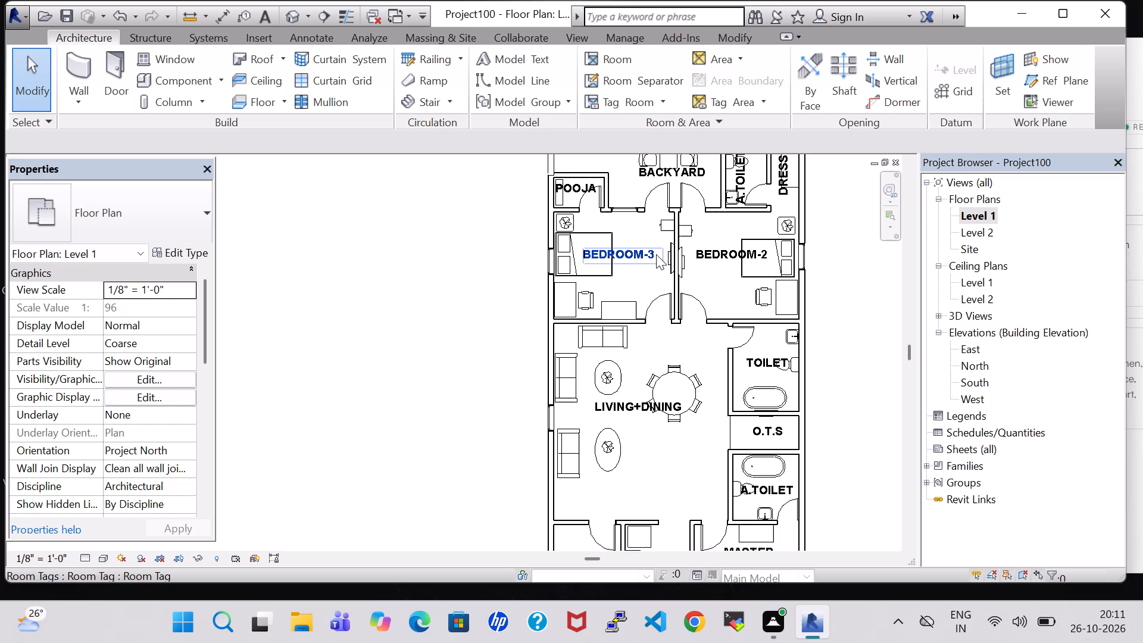
middle_click_drag(642, 227, 667, 339)
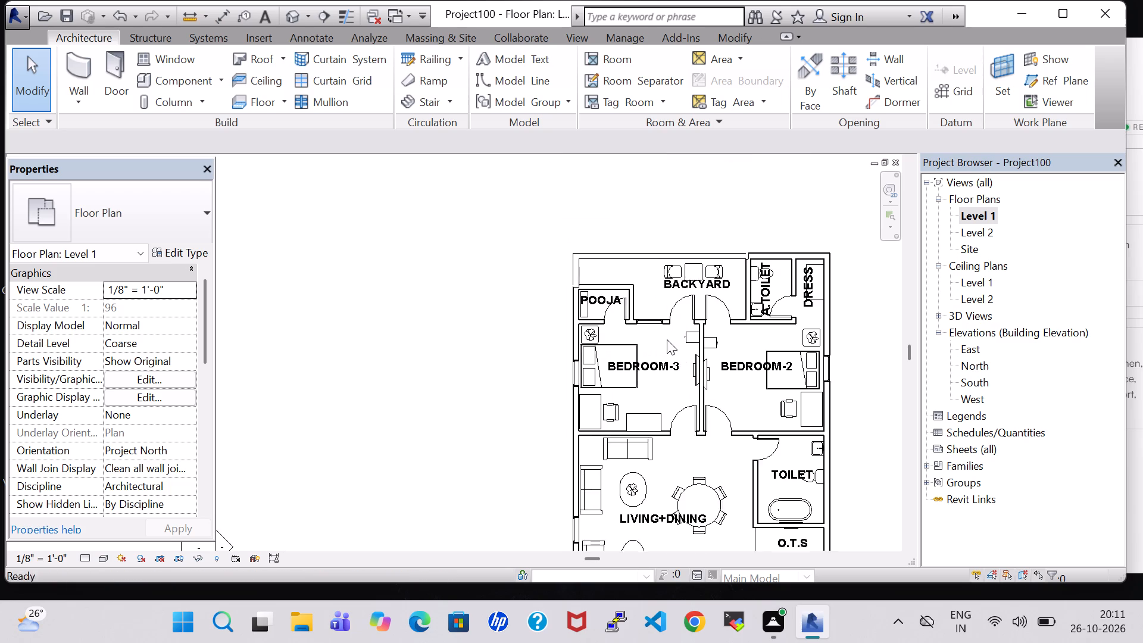
scroll(665, 342, "up", 5)
left_click(734, 188)
right_click(734, 188)
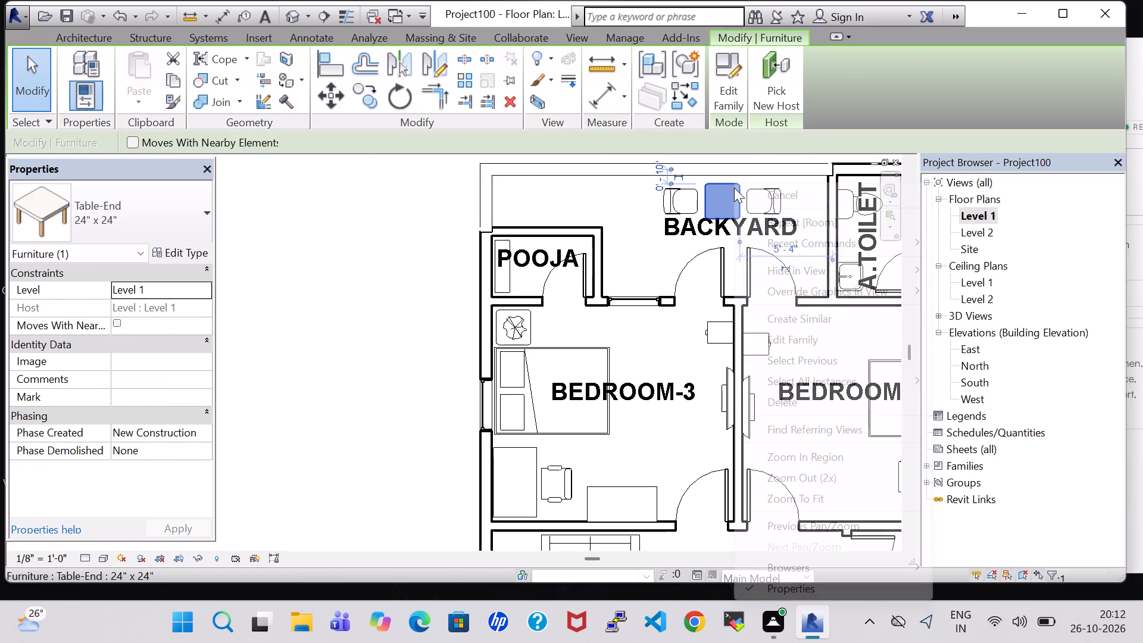
left_click(797, 323)
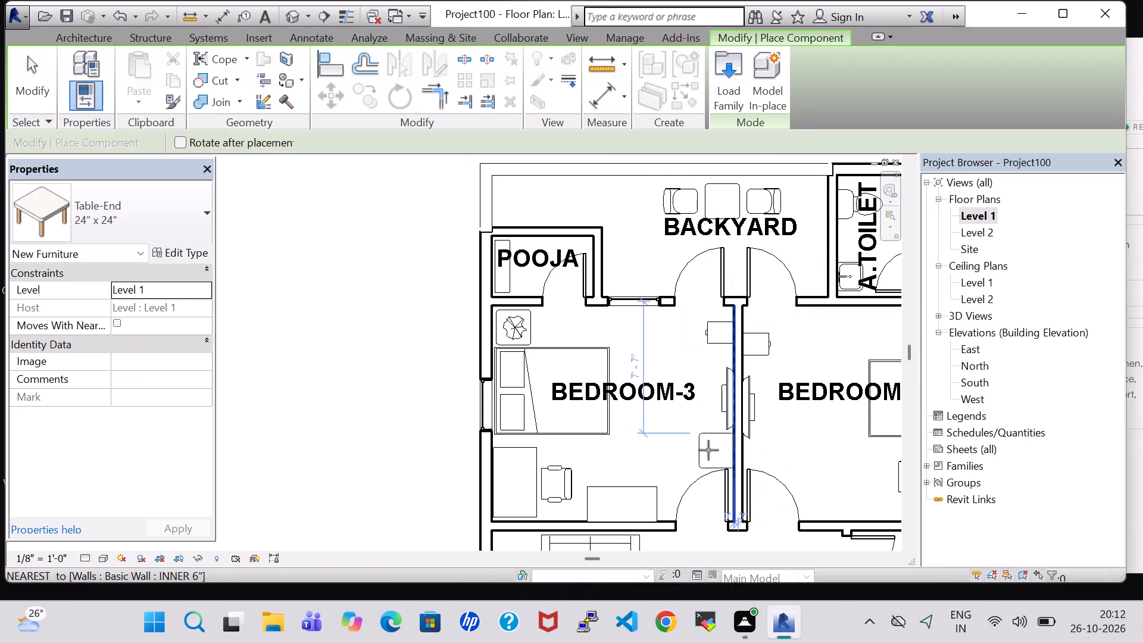
middle_click_drag(708, 450, 753, 223)
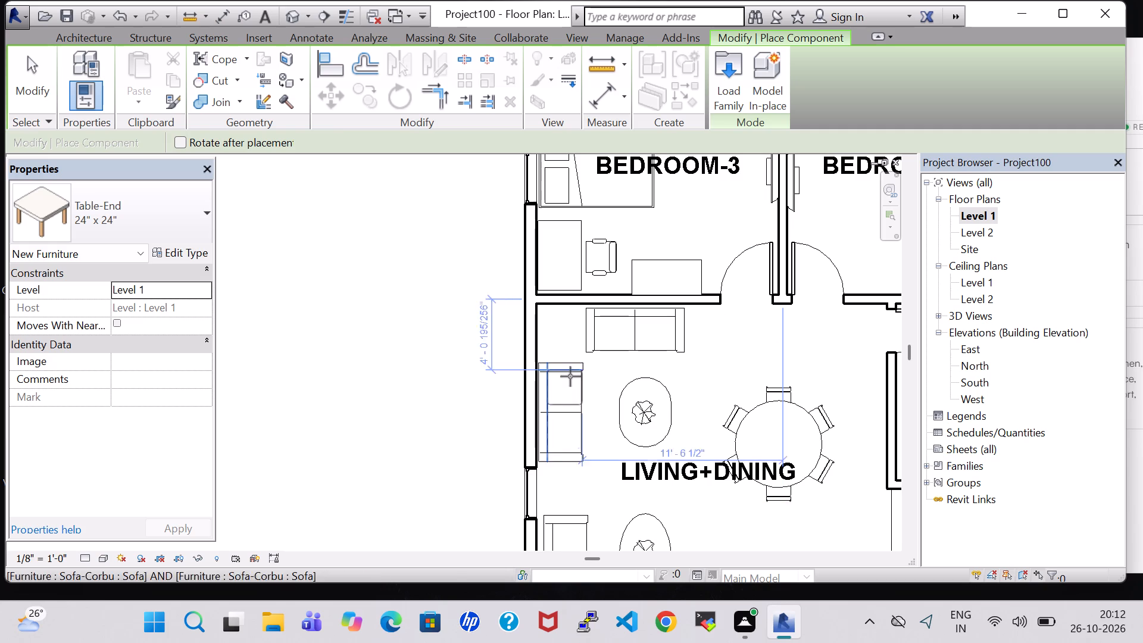
scroll(563, 331, "up", 5)
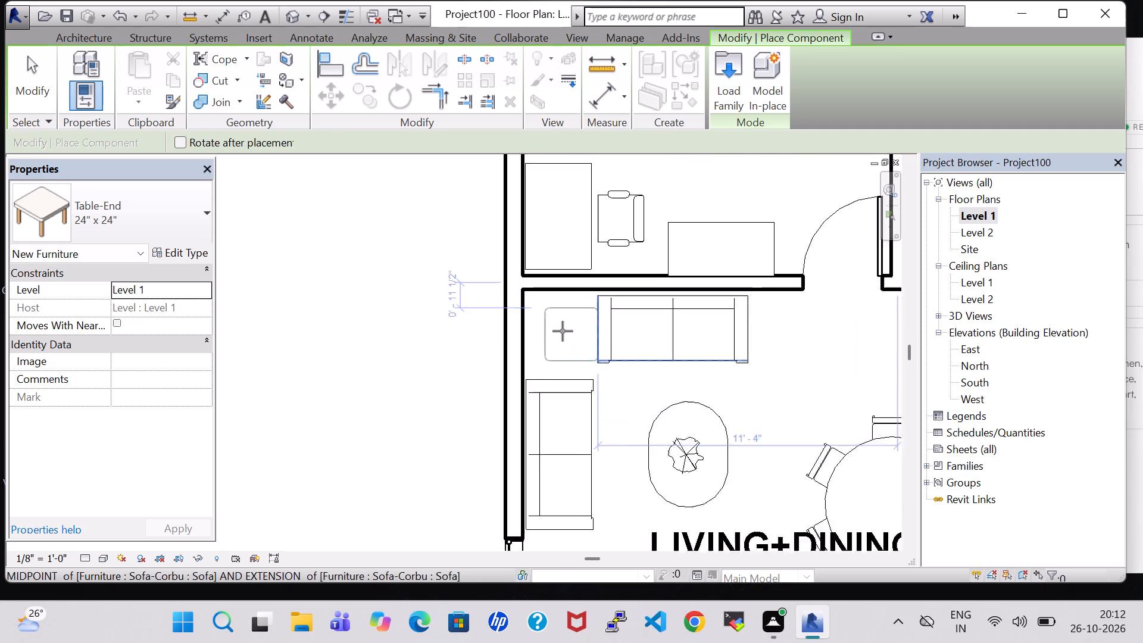
scroll(563, 331, "up", 1)
left_click(559, 323)
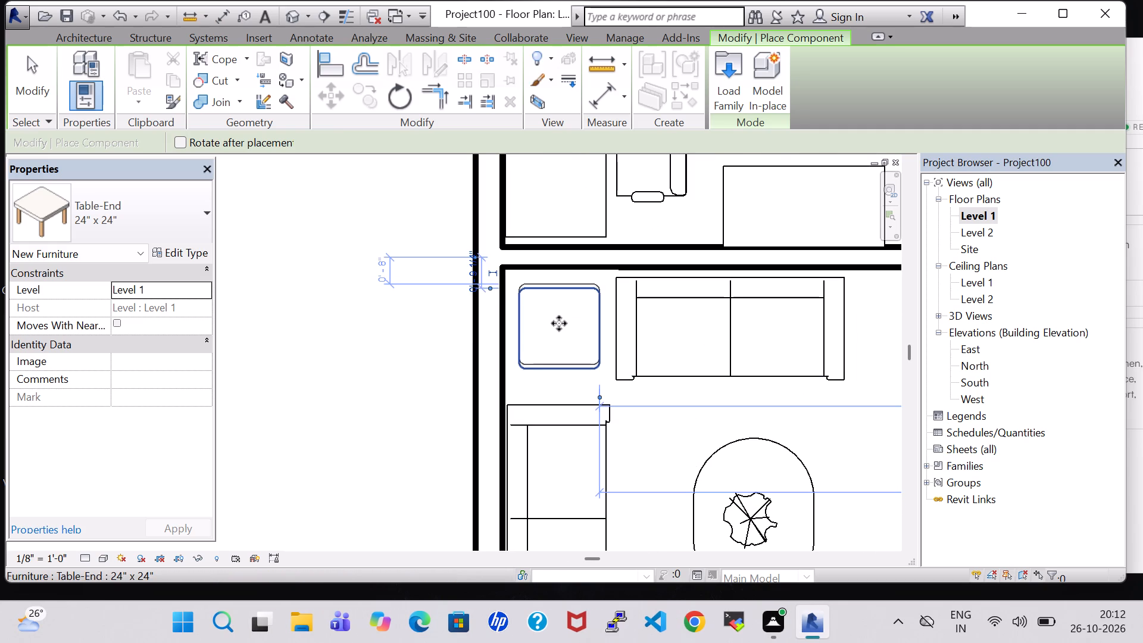
key("Escape")
key("Escape")
Place another Tropical Agave - 1.5' plant, like the coffee table's, at the corner end table's edge, about 2' 9" from the bedrooms' wall.
left_click(739, 512)
right_click(739, 512)
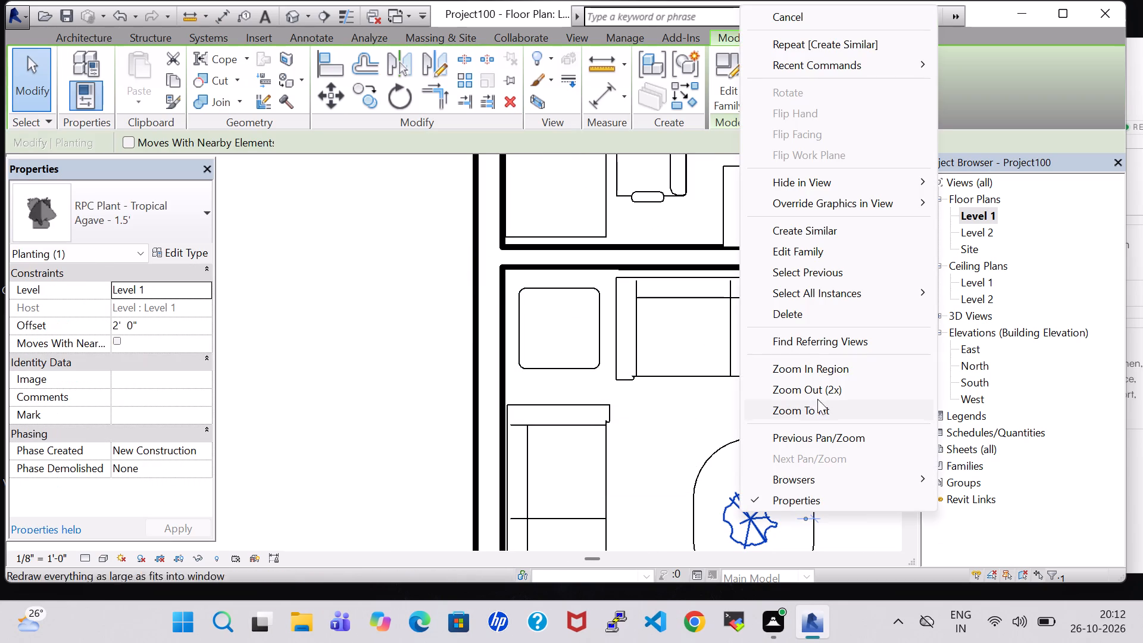
left_click(817, 230)
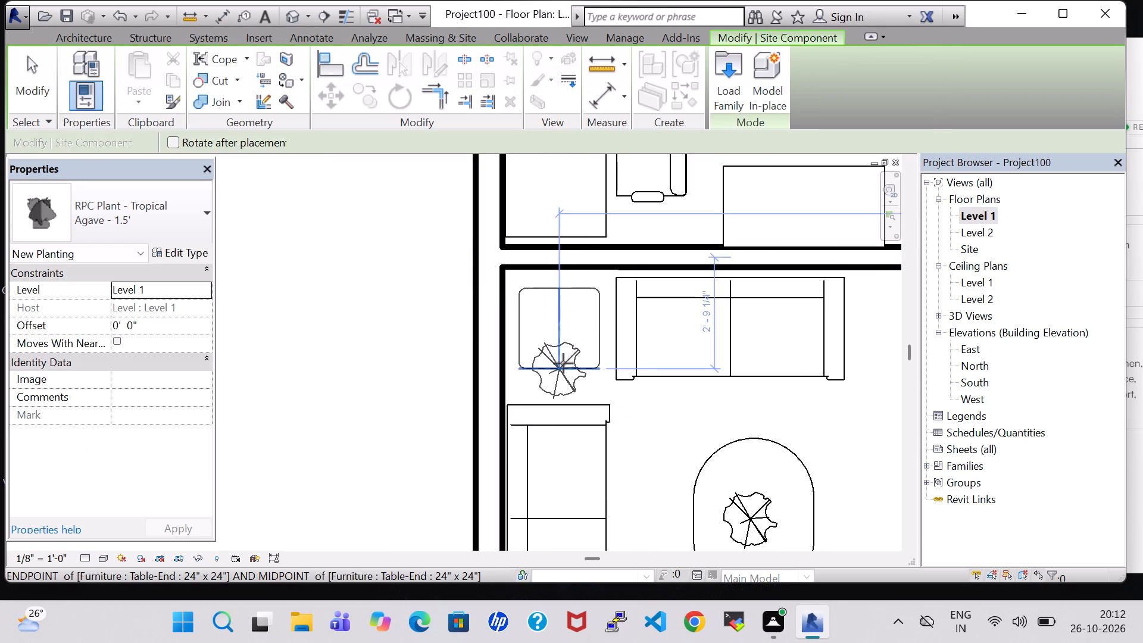
left_click(563, 363)
key("Escape")
key("Escape")
Set the offset of the Tropical Agave plant at the hall's corner end table to 2' 0".
left_click(566, 386)
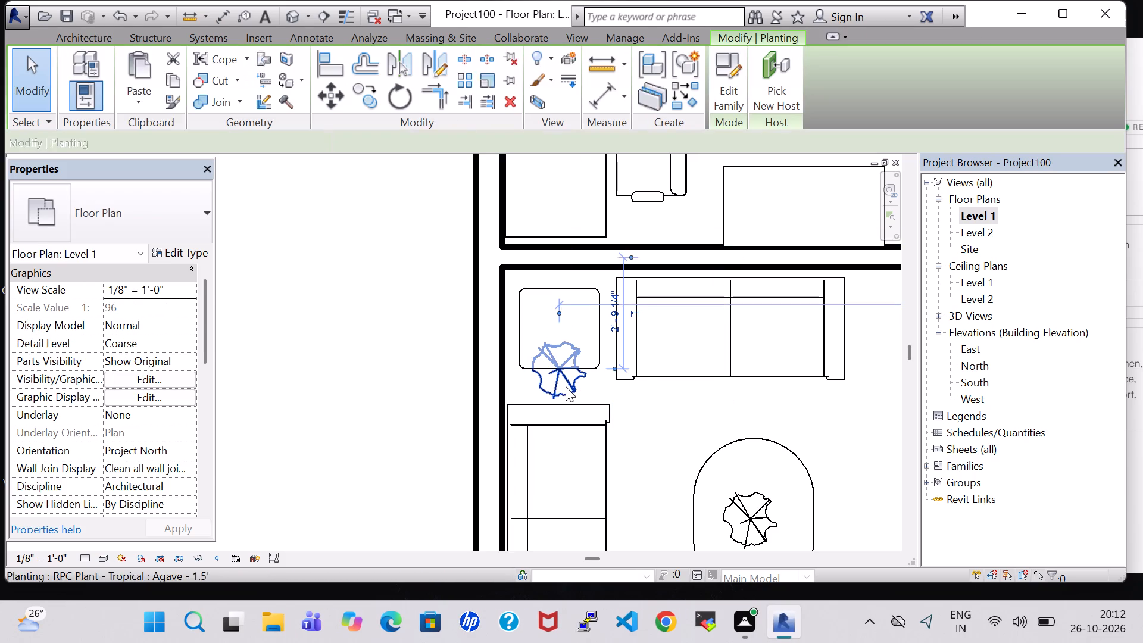
left_click(122, 330)
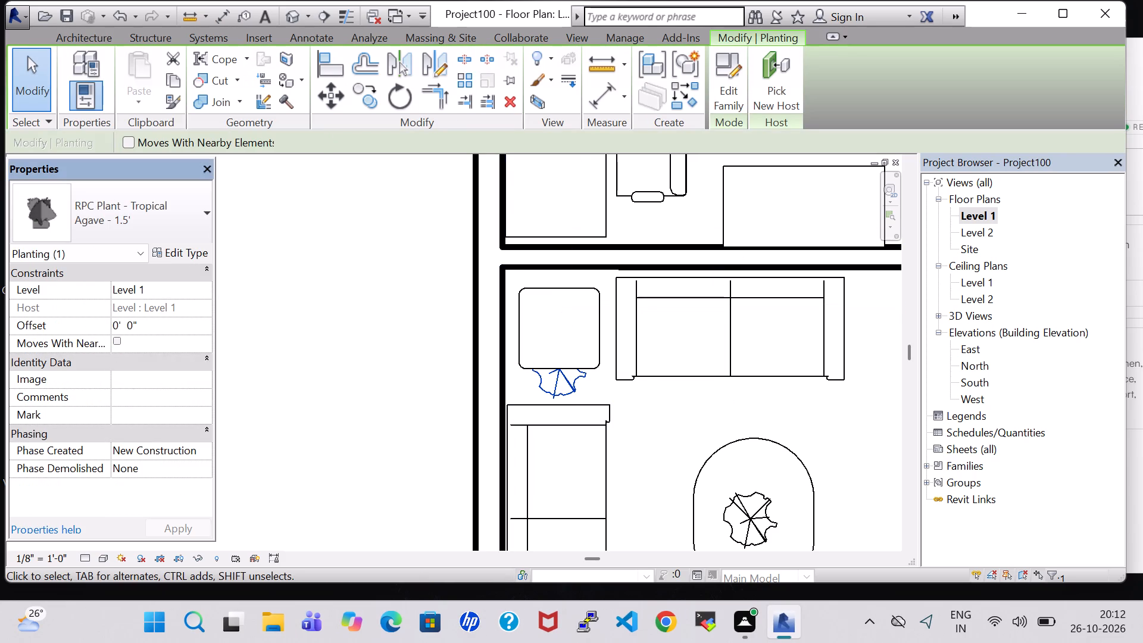
key("Left")
key("BackSpace")
key("2")
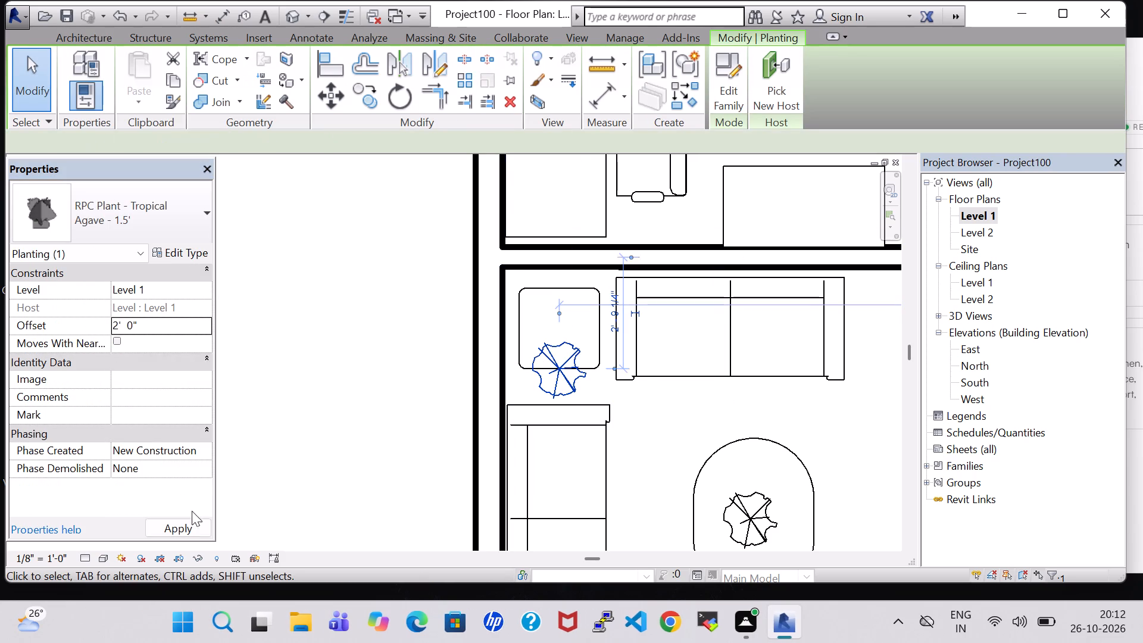
Nudge the corner plant onto the middle of the end table, about 1' 9" from the bedrooms' wall.
key("Up")
key("Up")
key("Up")
key("Up")
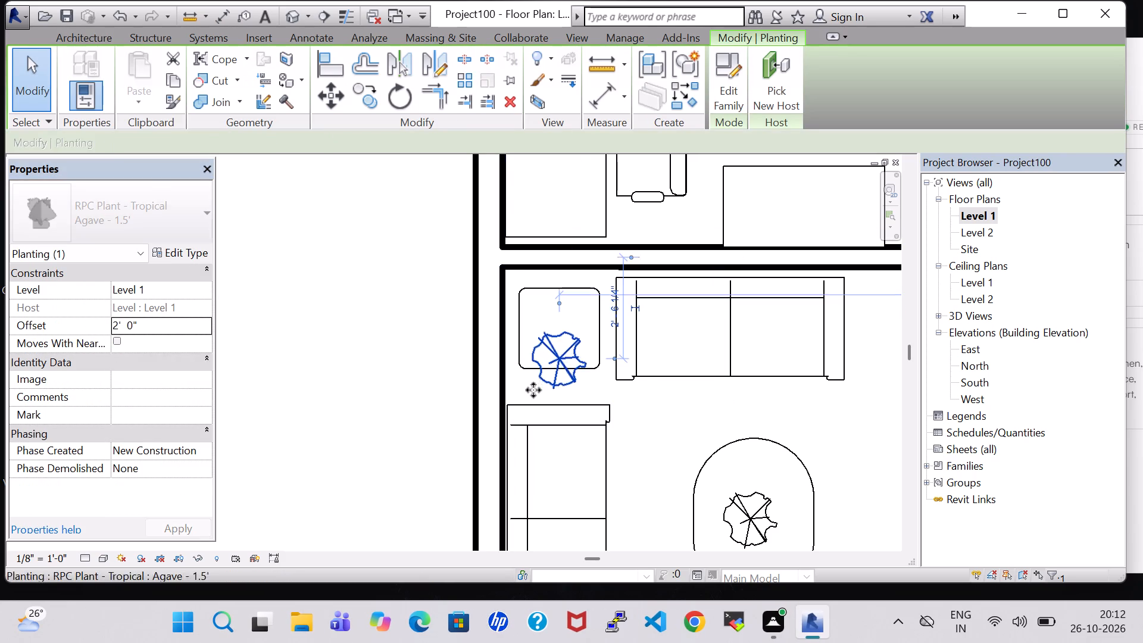
key("Up")
key("Up")
key("Up")
key("Up")
key("Up")
key("Up")
key("Up")
key("Up")
key("Up")
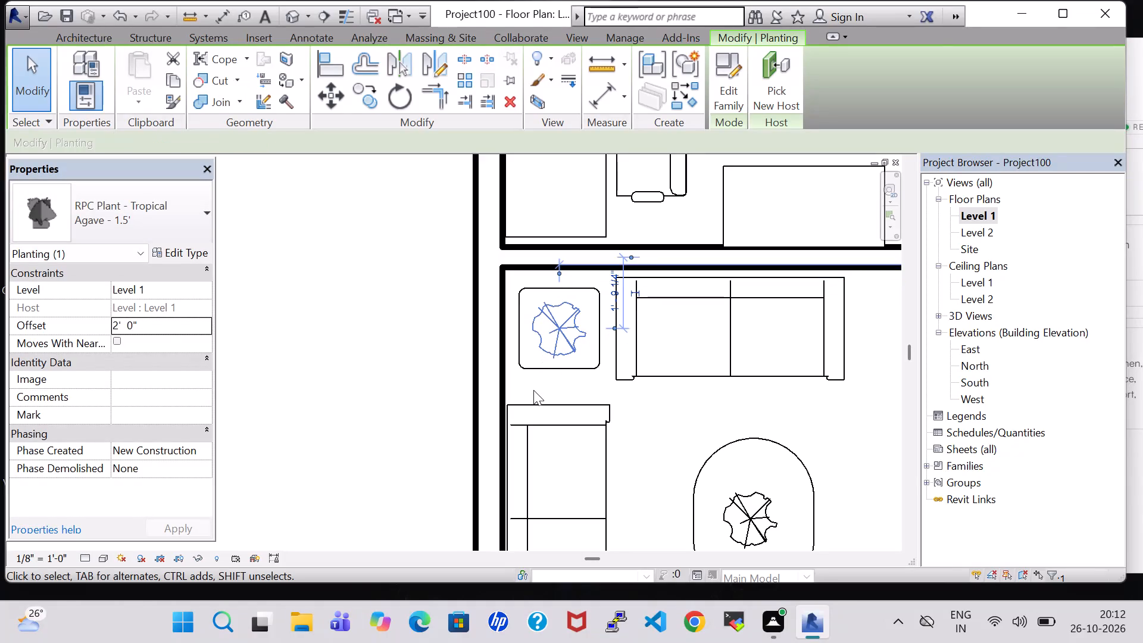
left_click(833, 424)
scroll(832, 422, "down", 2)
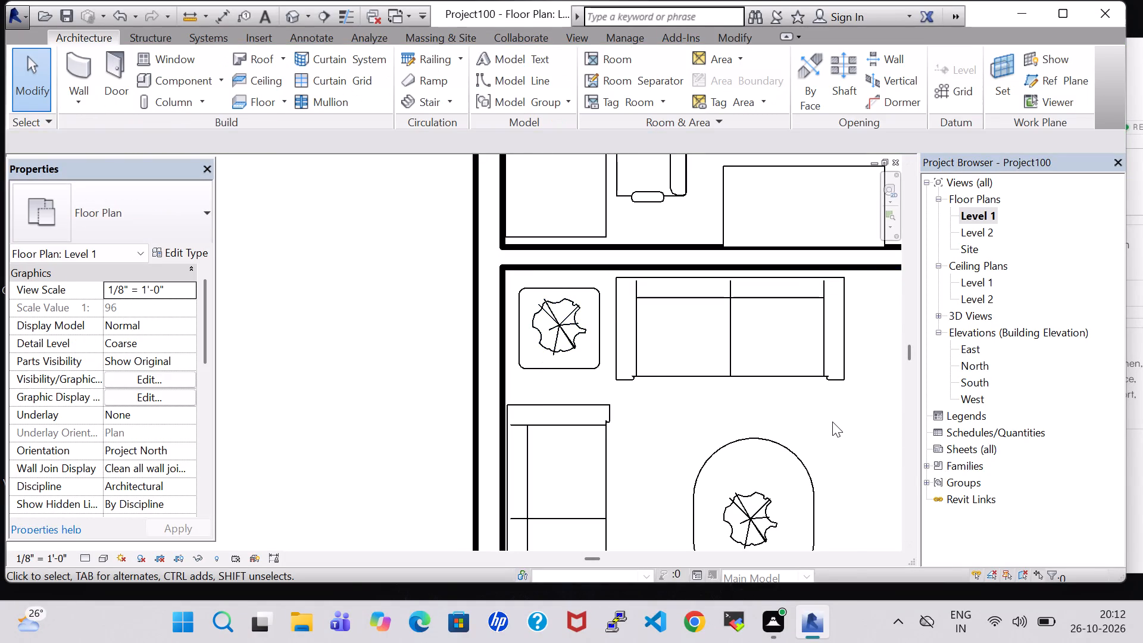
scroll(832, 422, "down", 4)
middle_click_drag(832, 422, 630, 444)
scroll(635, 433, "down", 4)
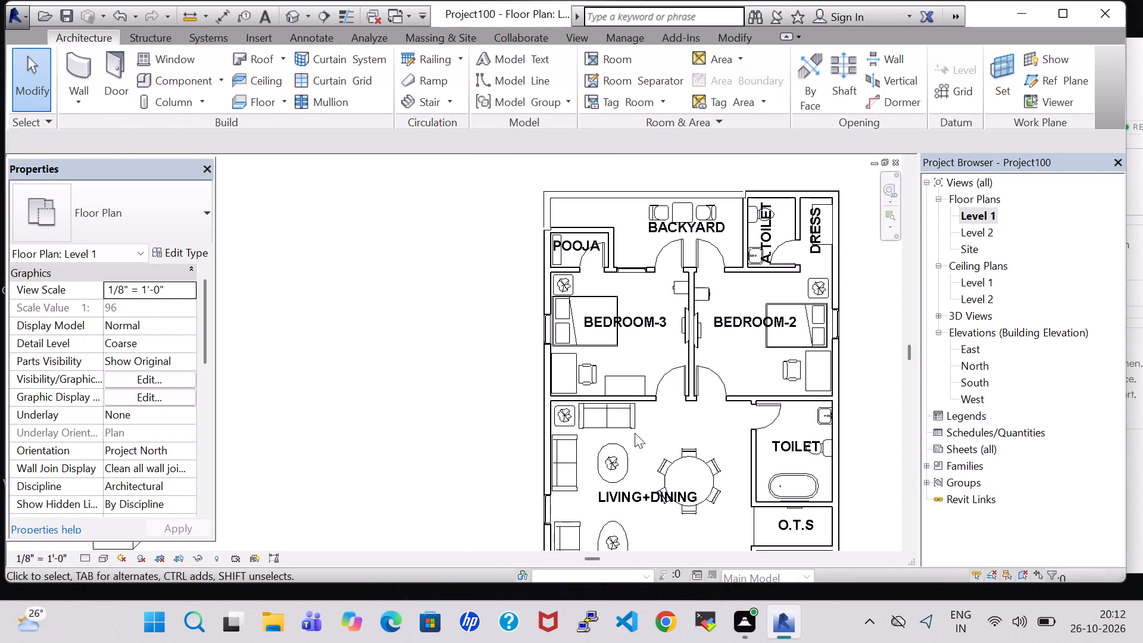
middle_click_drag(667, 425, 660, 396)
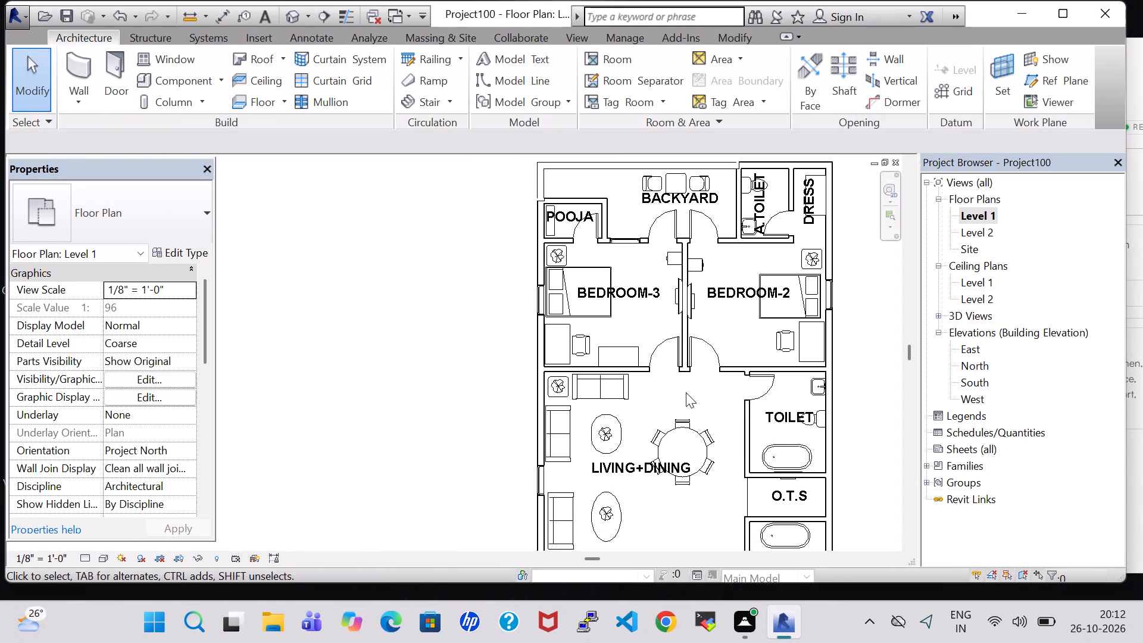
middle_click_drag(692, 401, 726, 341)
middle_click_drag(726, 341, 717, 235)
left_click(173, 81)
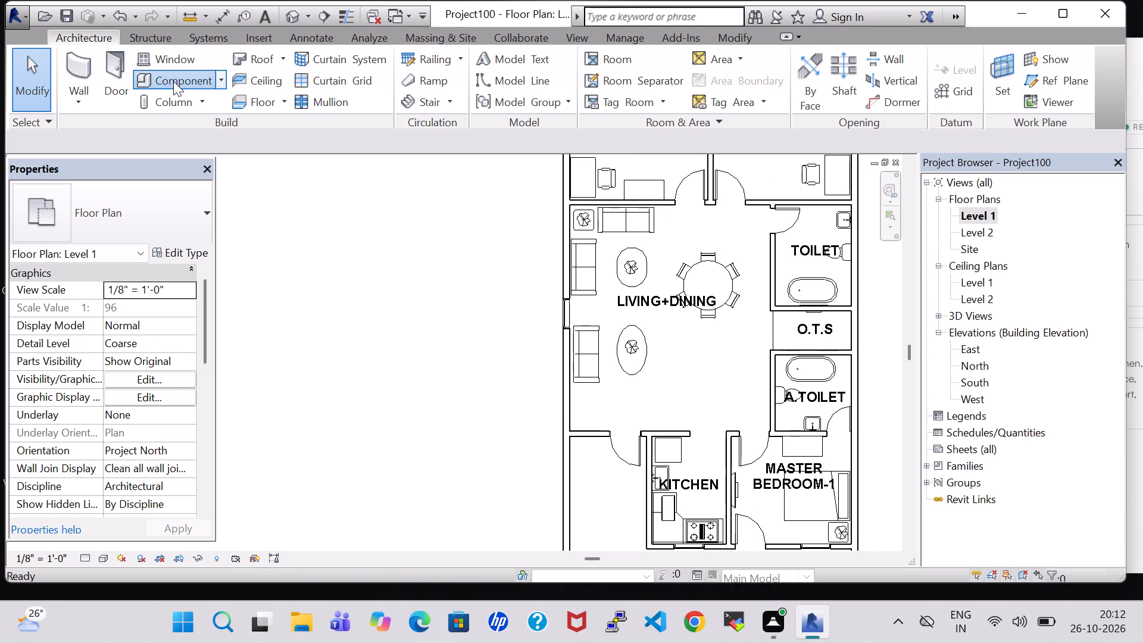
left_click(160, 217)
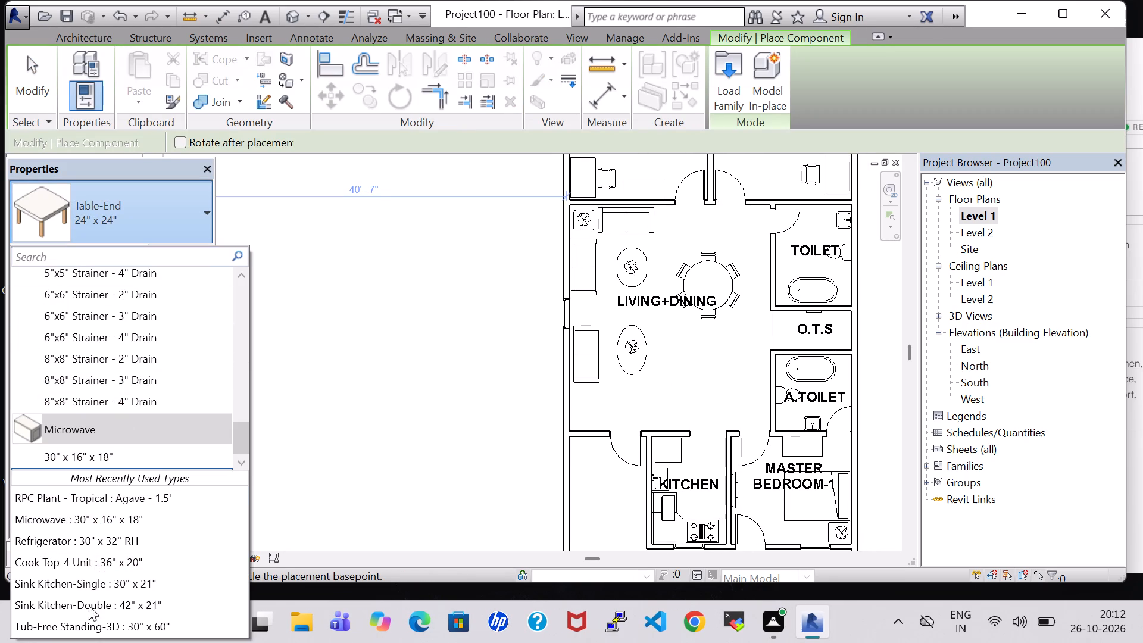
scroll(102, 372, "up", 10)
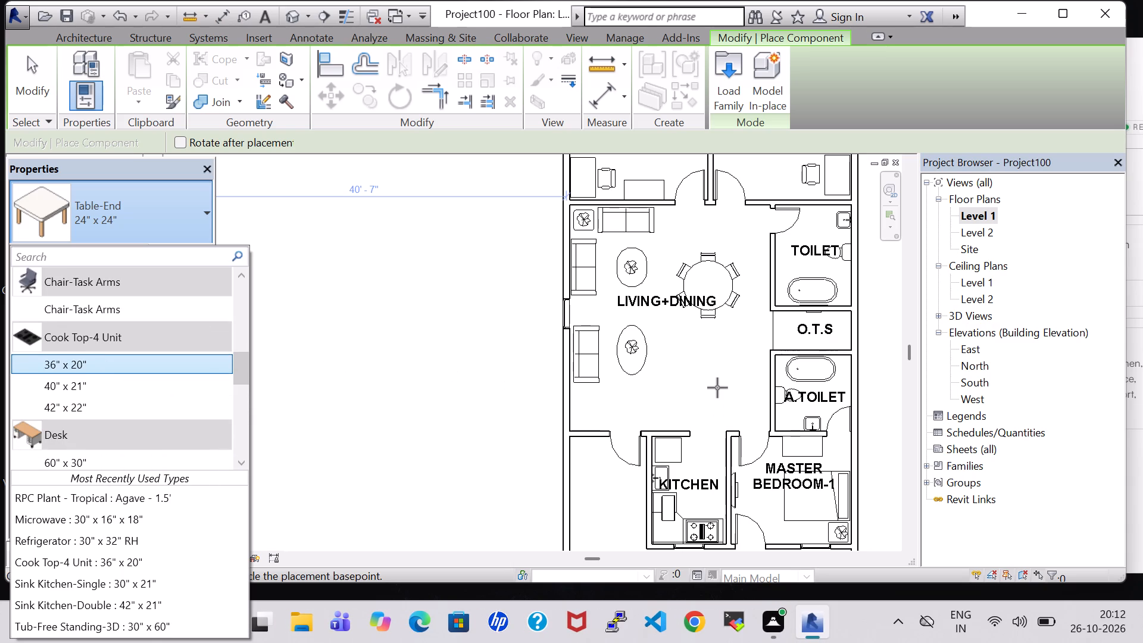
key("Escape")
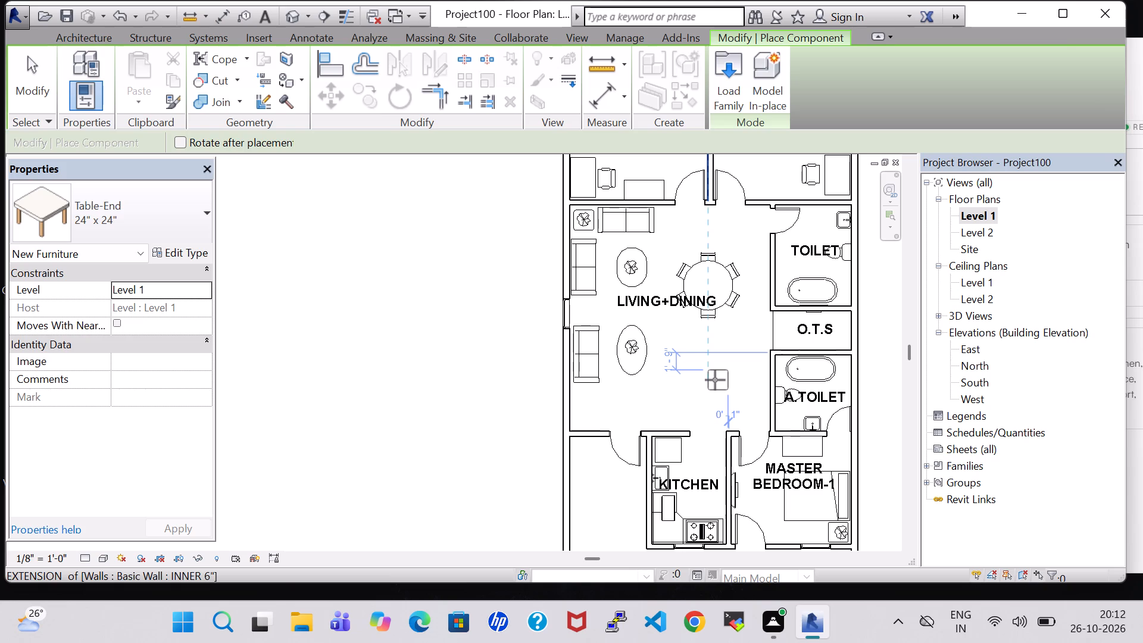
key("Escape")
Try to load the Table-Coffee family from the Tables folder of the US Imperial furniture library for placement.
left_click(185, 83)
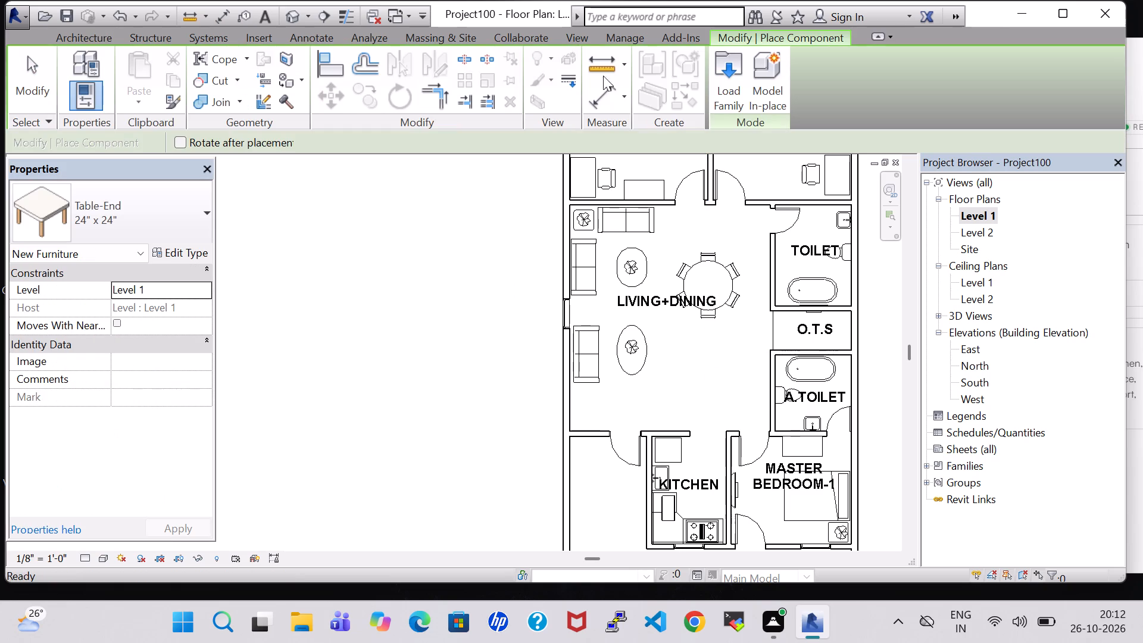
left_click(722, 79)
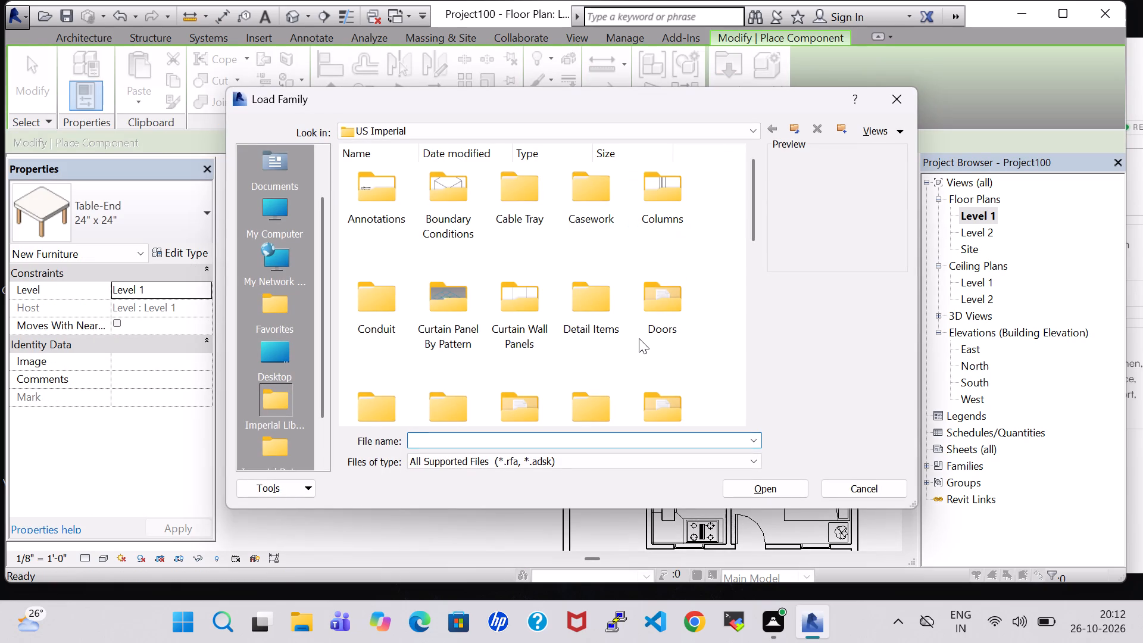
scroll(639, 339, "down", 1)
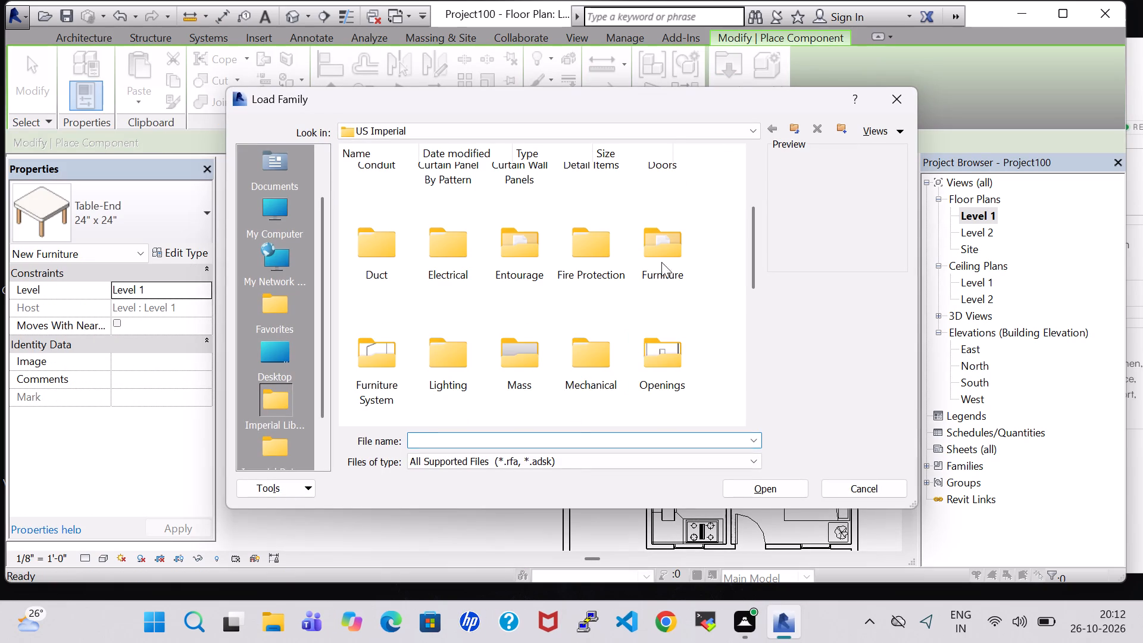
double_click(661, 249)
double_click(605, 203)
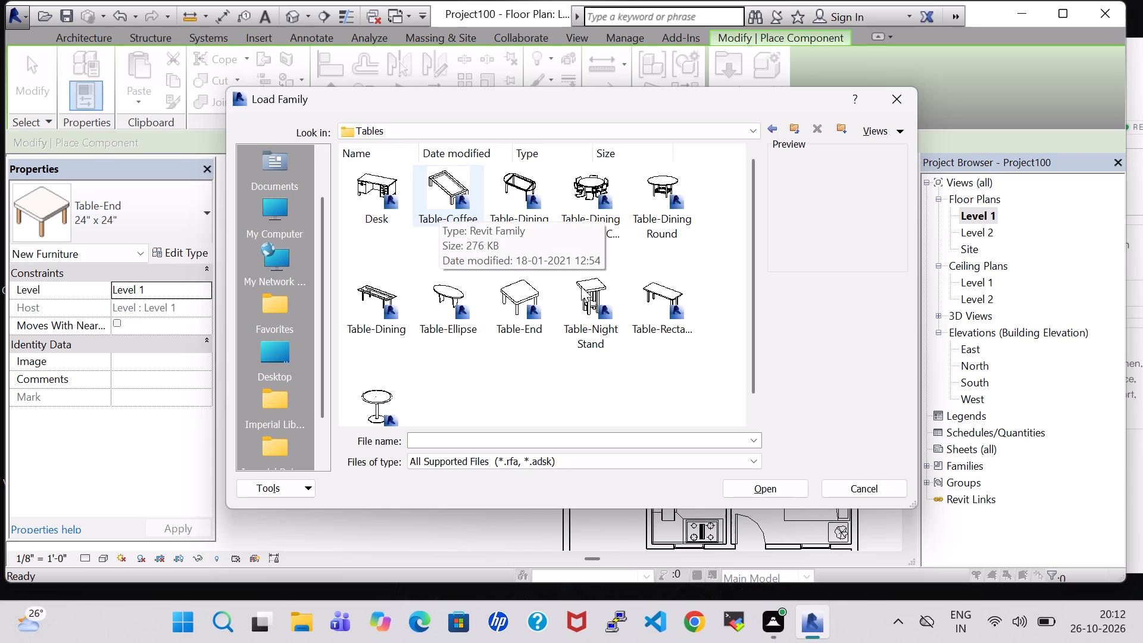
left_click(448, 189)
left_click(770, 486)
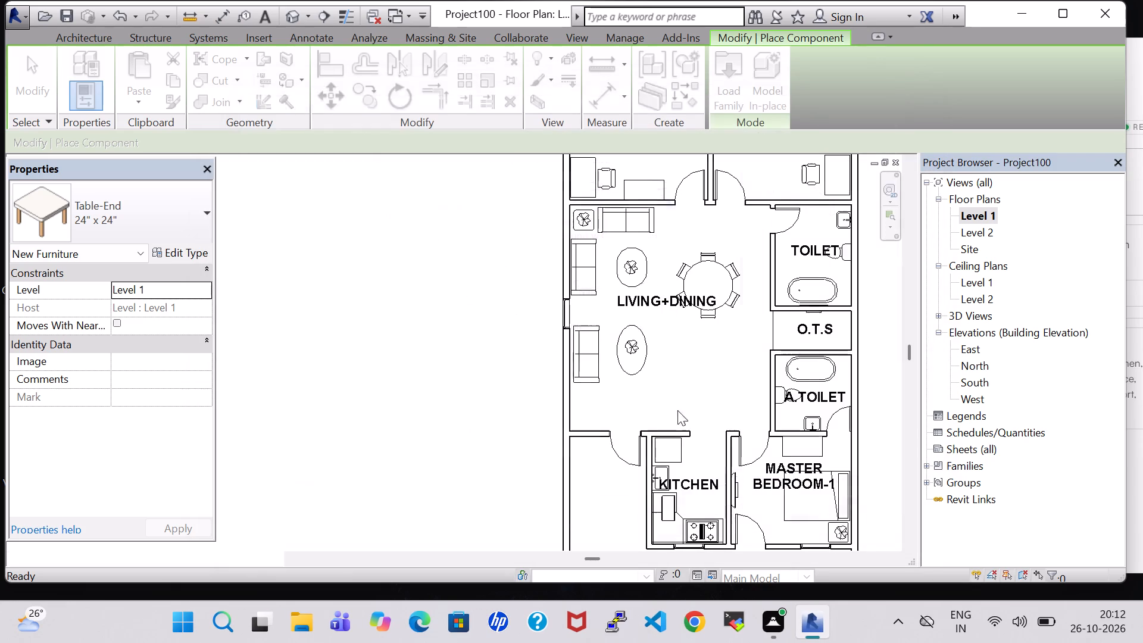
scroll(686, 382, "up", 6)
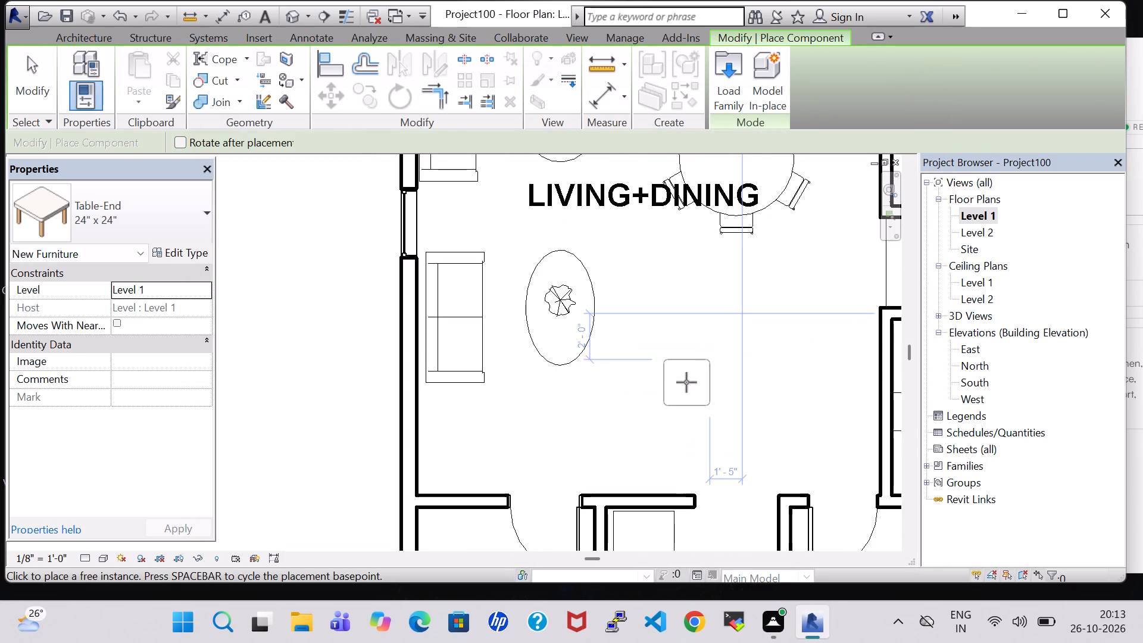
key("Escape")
Examine the Level 1 plan from the LIVING+DINING hall down to the kitchen and master bedroom.
scroll(686, 382, "down", 4)
middle_click_drag(686, 379, 604, 427)
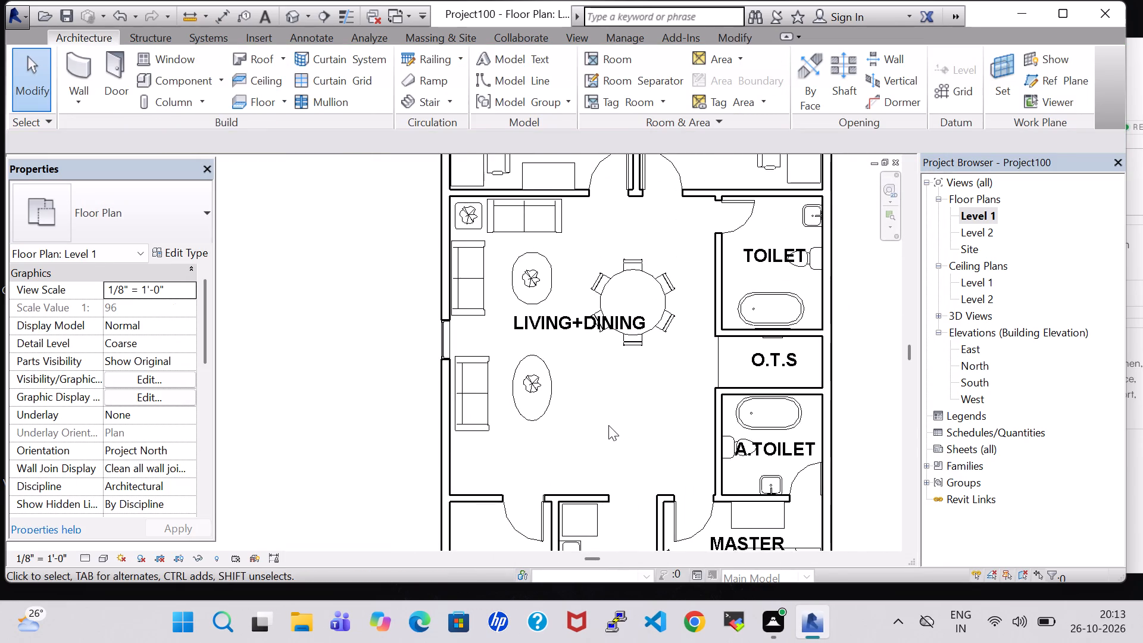
scroll(608, 425, "down", 1)
middle_click_drag(608, 425, 614, 398)
scroll(615, 389, "down", 1)
middle_click_drag(615, 389, 615, 328)
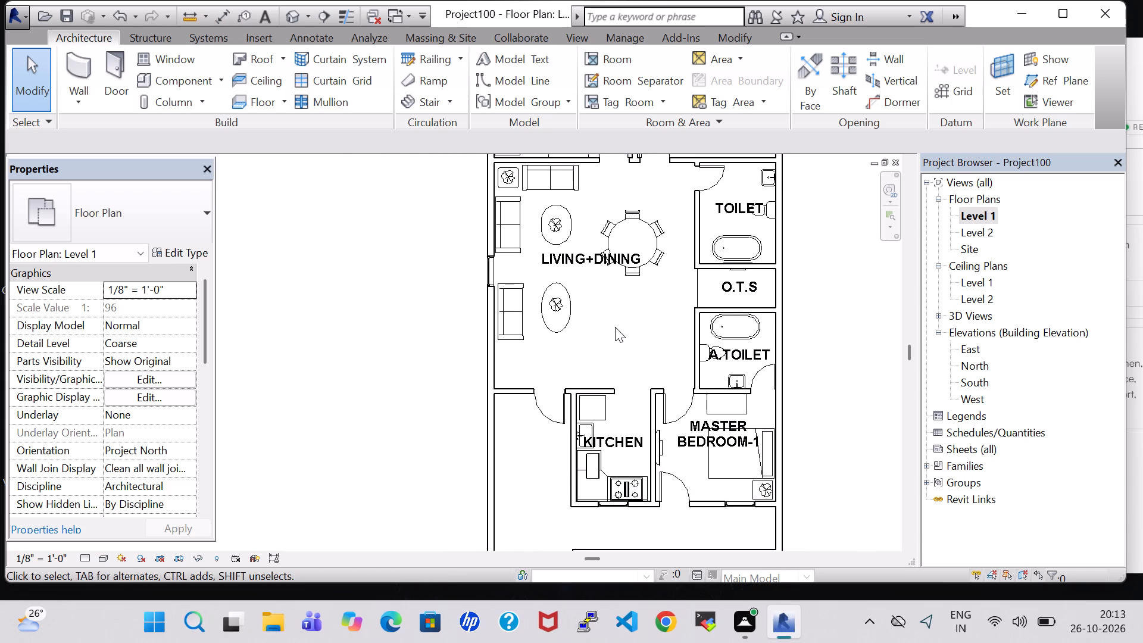
scroll(615, 327, "up", 5)
middle_click_drag(615, 327, 619, 392)
scroll(618, 393, "down", 3)
middle_click_drag(645, 373, 638, 443)
left_click(649, 285)
middle_click_drag(654, 493, 635, 383)
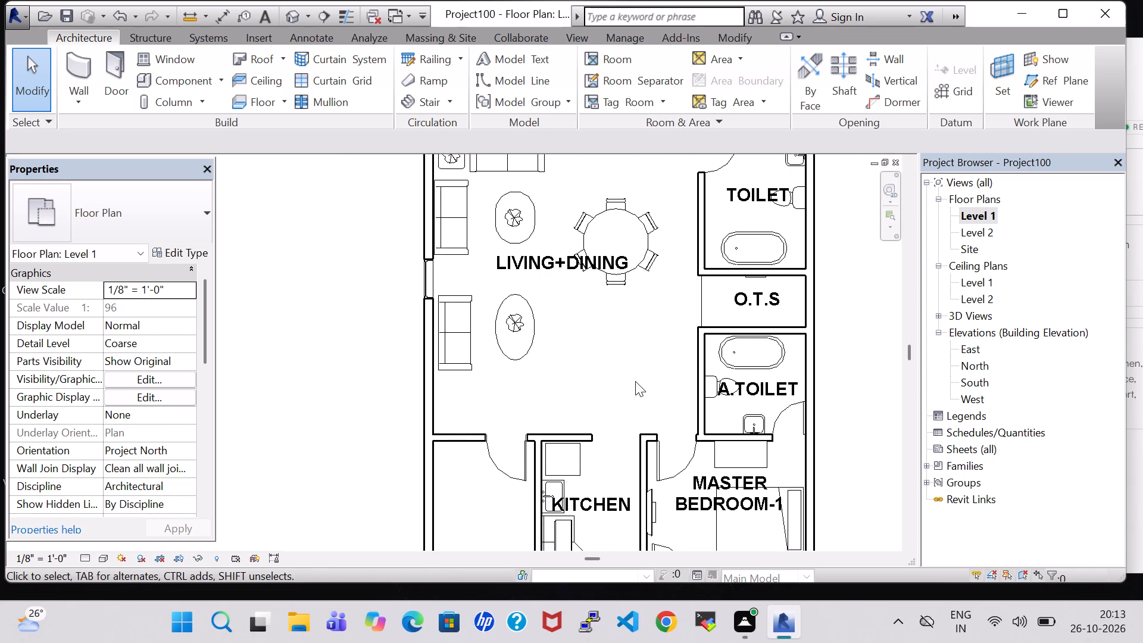
middle_click_drag(635, 381, 626, 321)
scroll(635, 381, "up", 1)
scroll(615, 392, "down", 2)
middle_click_drag(615, 388, 613, 292)
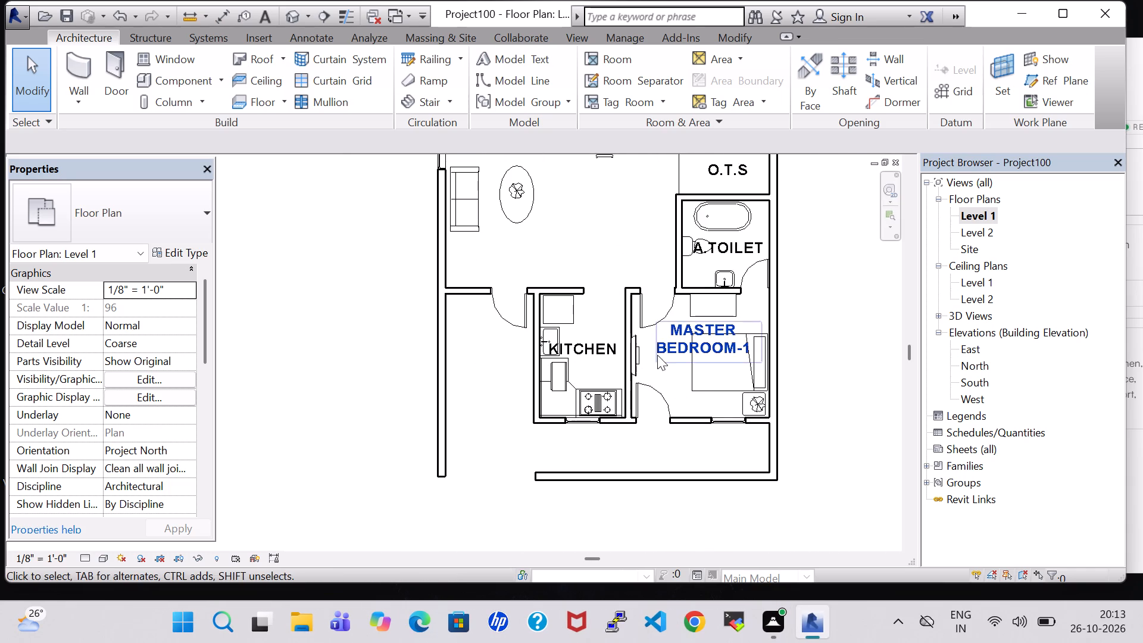
Nudge the Tropical Agave plant on the master bedroom's bedside table slightly away from the outer wall, centring it on the table.
scroll(674, 373, "up", 5)
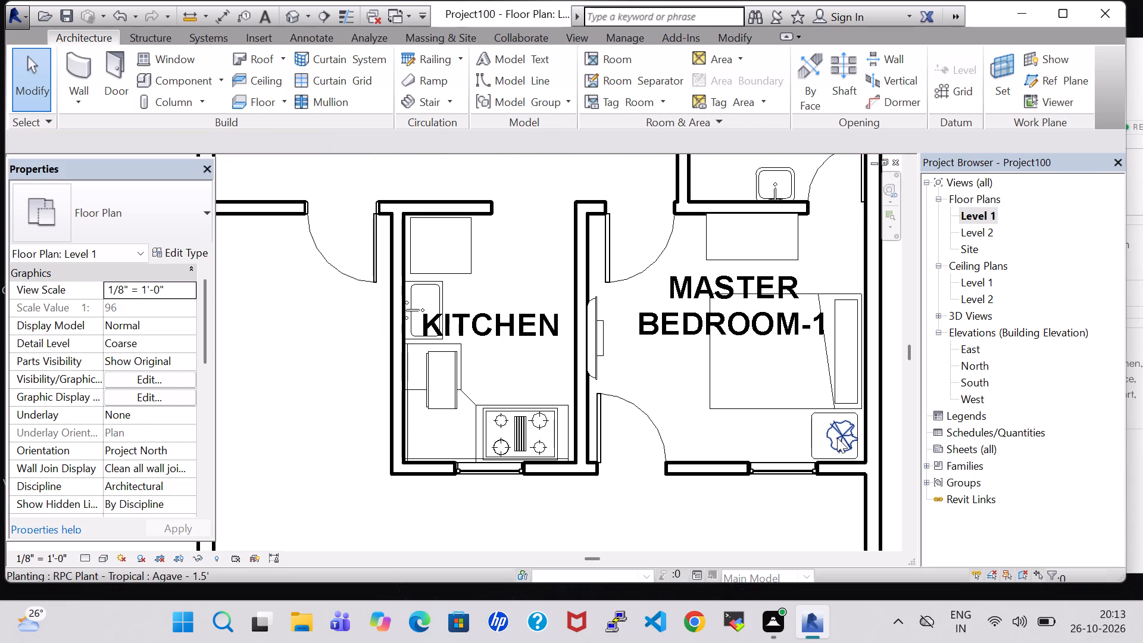
left_click(837, 438)
key("Left")
key("Left")
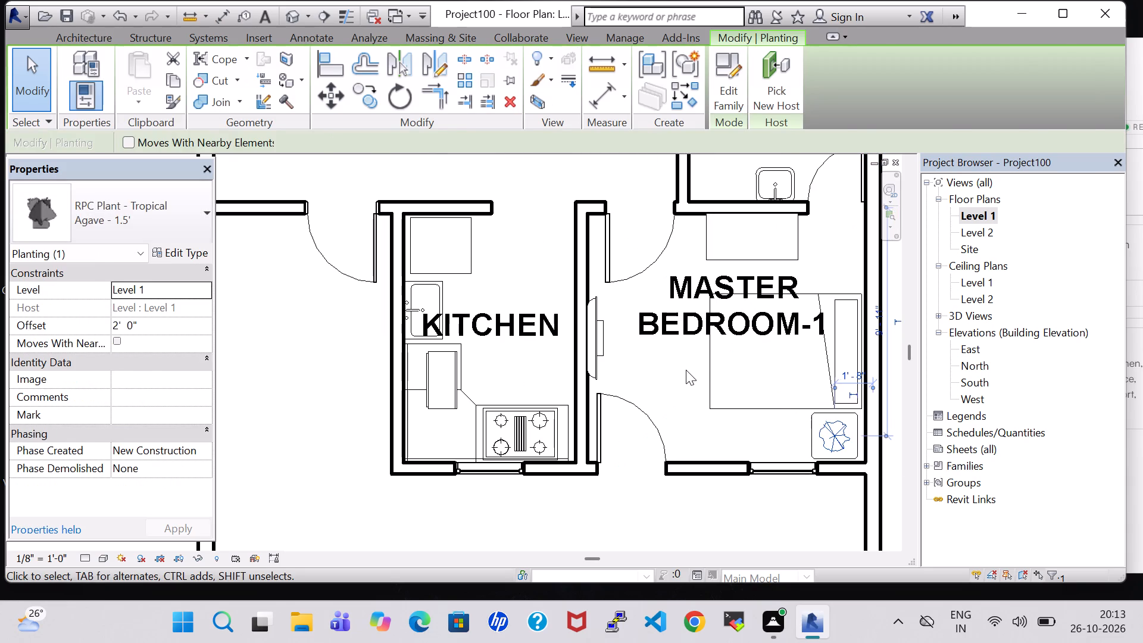
left_click(686, 370)
Examine the furniture layout across the Level 1 plan, from the hall and bedrooms to the backyard and kitchen.
scroll(686, 370, "down", 2)
middle_click_drag(686, 370, 684, 427)
middle_click_drag(597, 219, 619, 405)
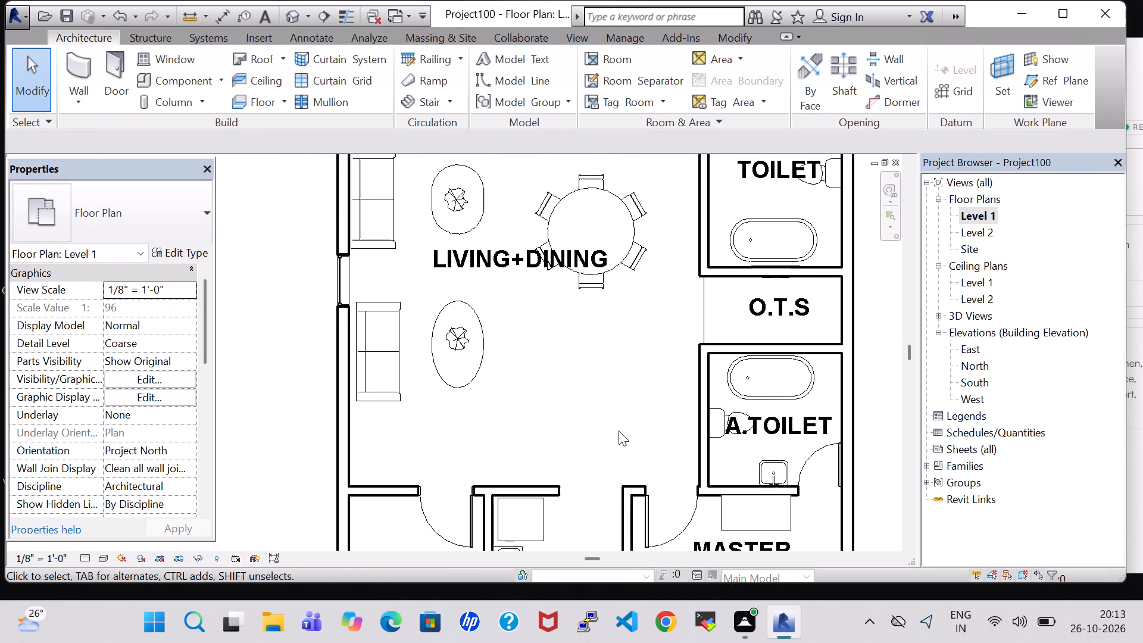
scroll(618, 425, "down", 2)
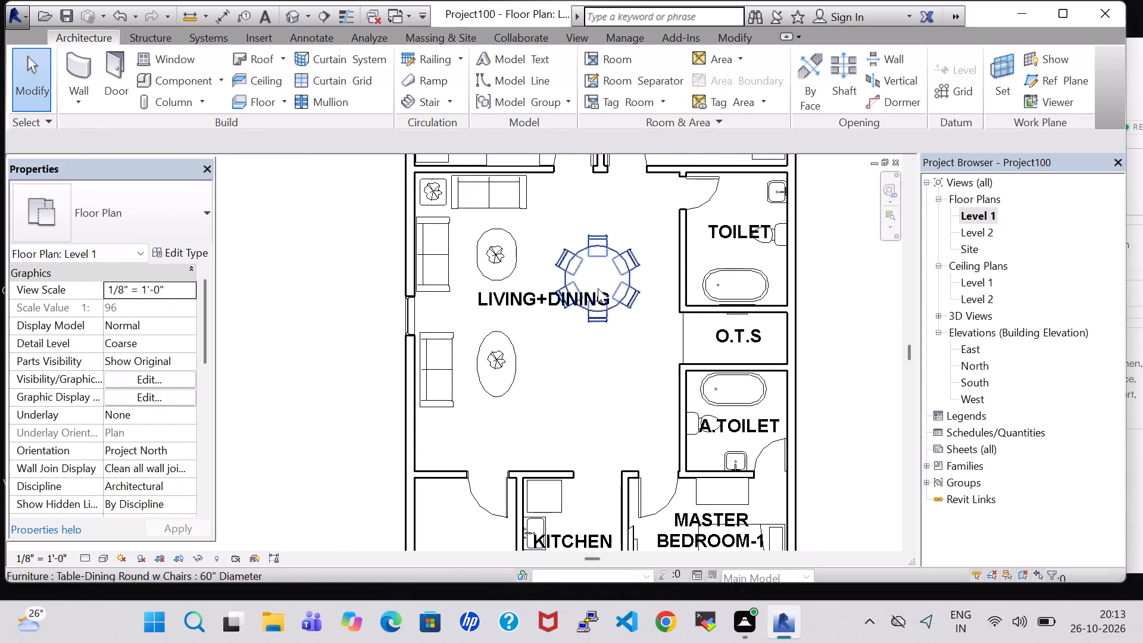
middle_click_drag(594, 305, 588, 329)
middle_click_drag(623, 329, 623, 360)
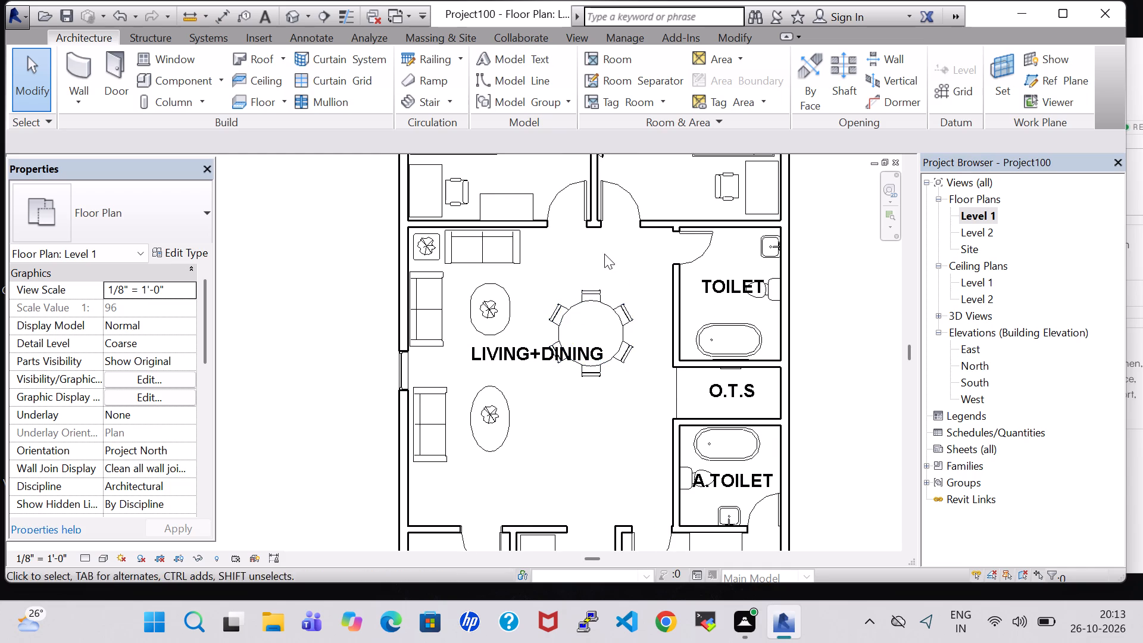
middle_click_drag(604, 254, 615, 392)
scroll(617, 348, "up", 1)
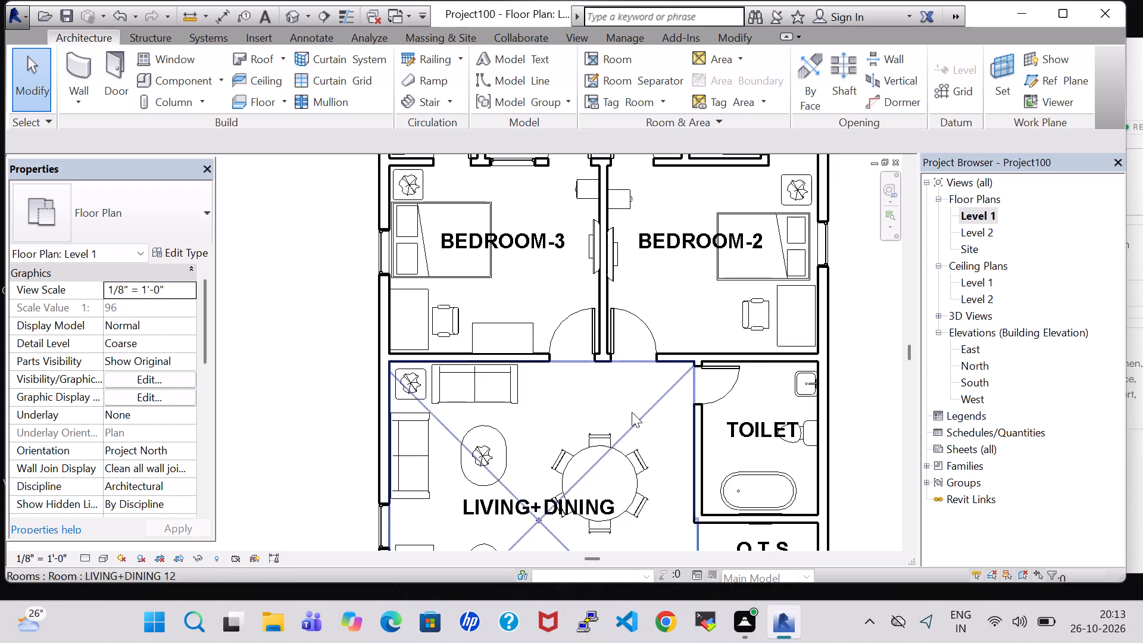
left_click(615, 400)
scroll(615, 400, "down", 3)
middle_click_drag(607, 412, 604, 420)
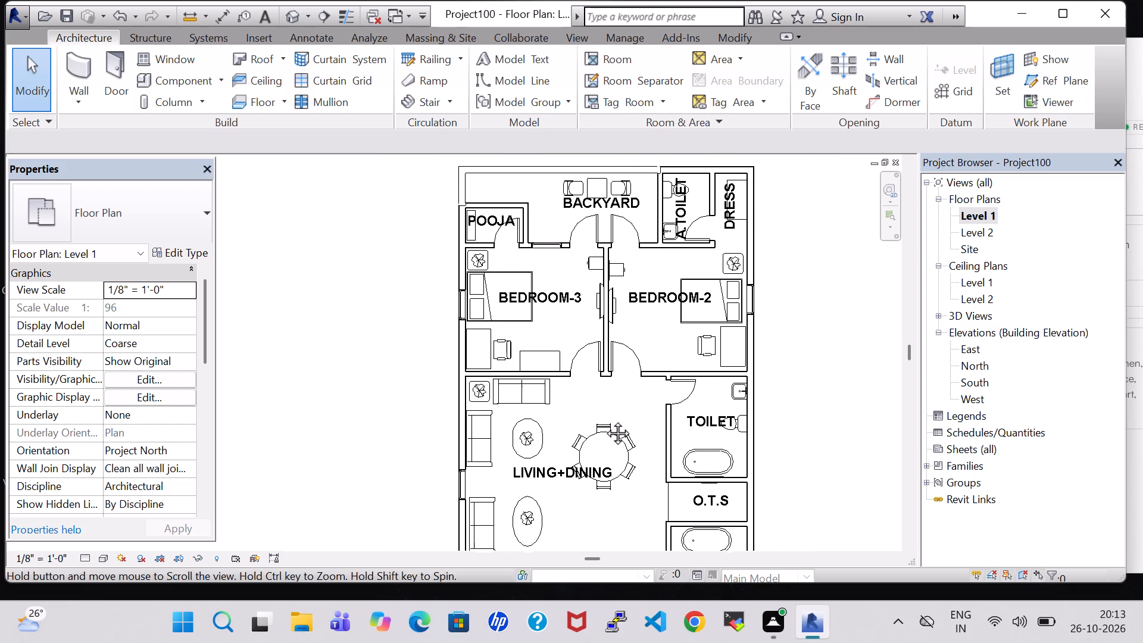
middle_click_drag(604, 420, 602, 424)
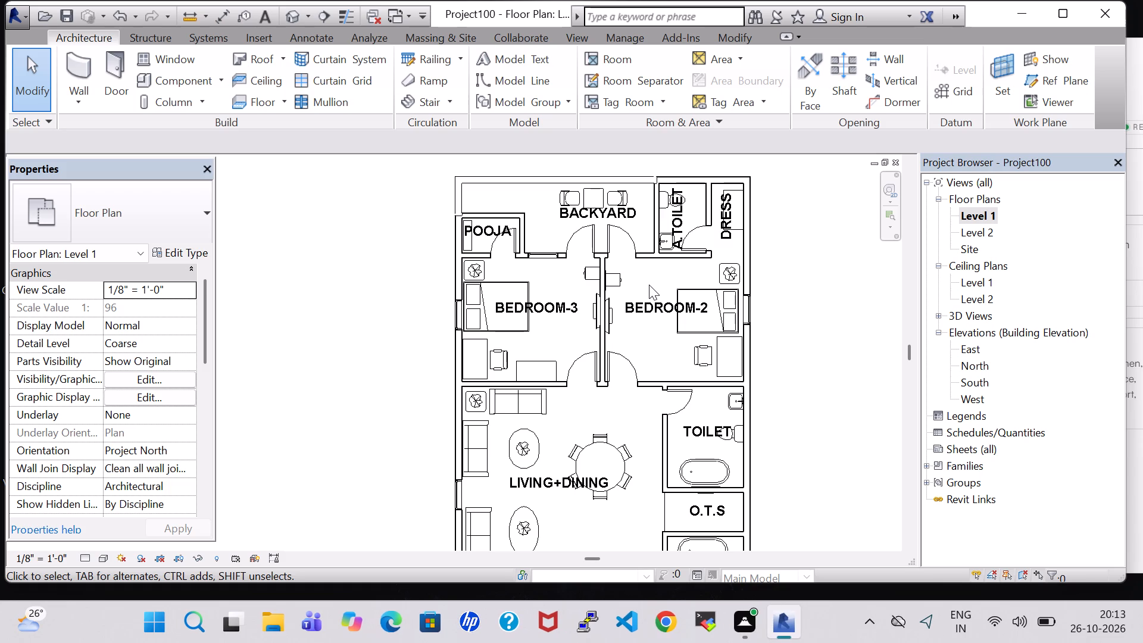
scroll(649, 285, "up", 1)
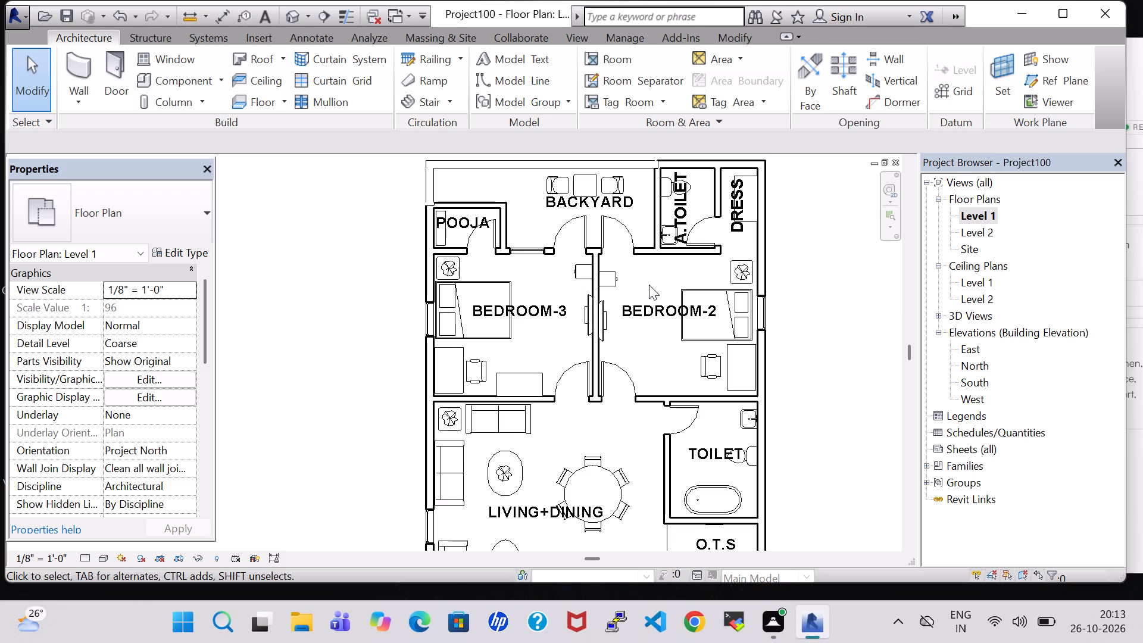
scroll(666, 342, "down", 3)
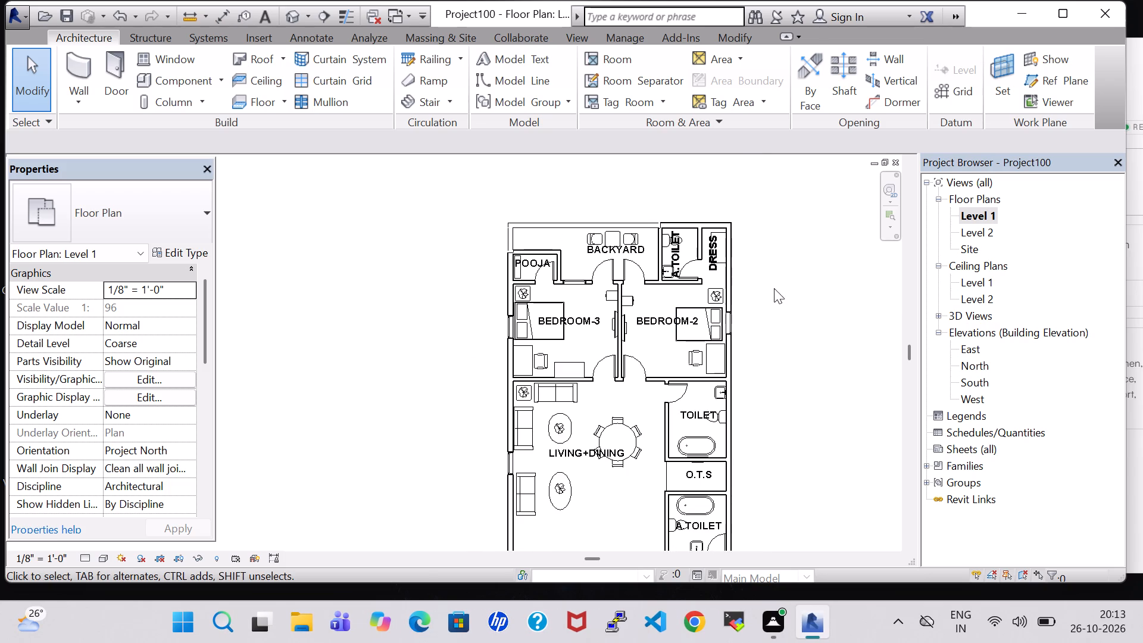
middle_click_drag(786, 454, 775, 361)
scroll(592, 423, "up", 5)
middle_click_drag(595, 423, 597, 423)
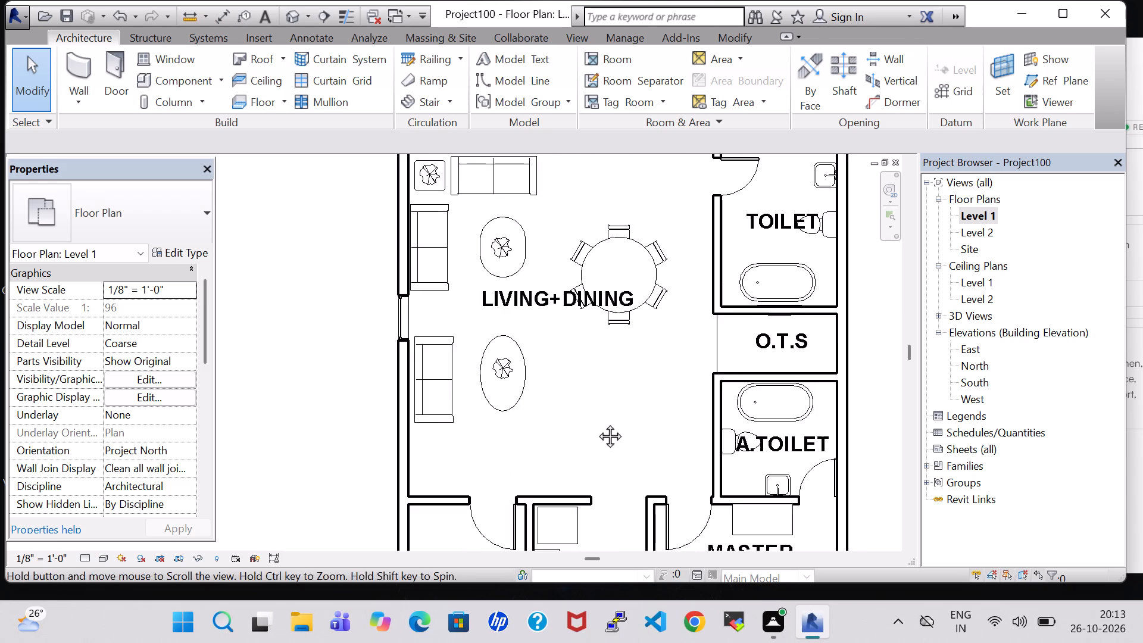
middle_click_drag(597, 423, 652, 360)
middle_click(659, 351)
scroll(659, 351, "down", 4)
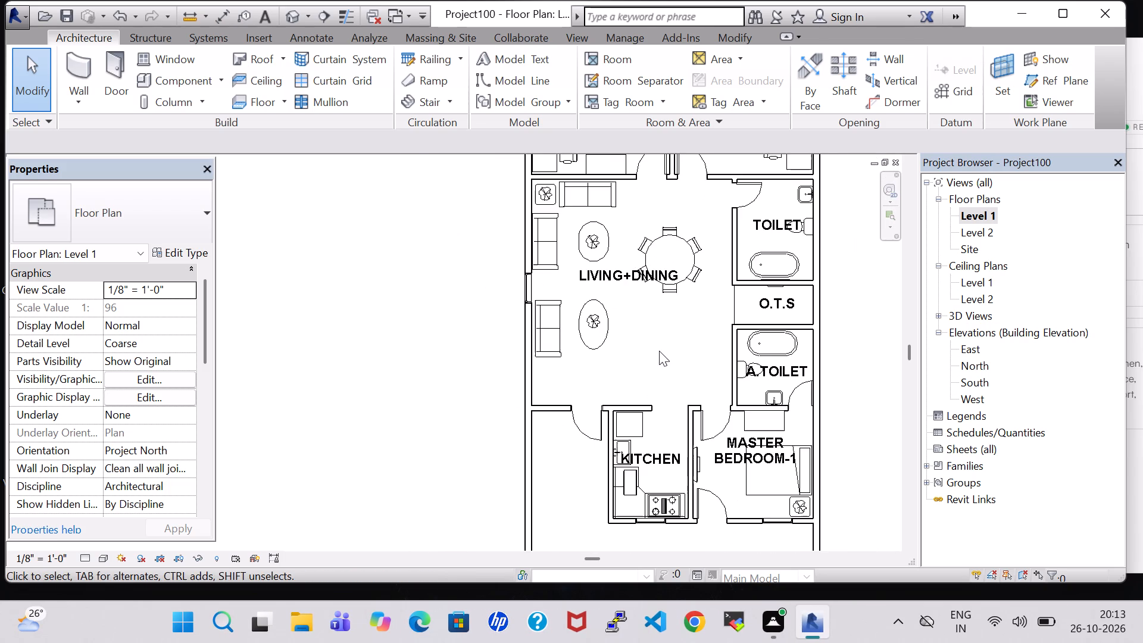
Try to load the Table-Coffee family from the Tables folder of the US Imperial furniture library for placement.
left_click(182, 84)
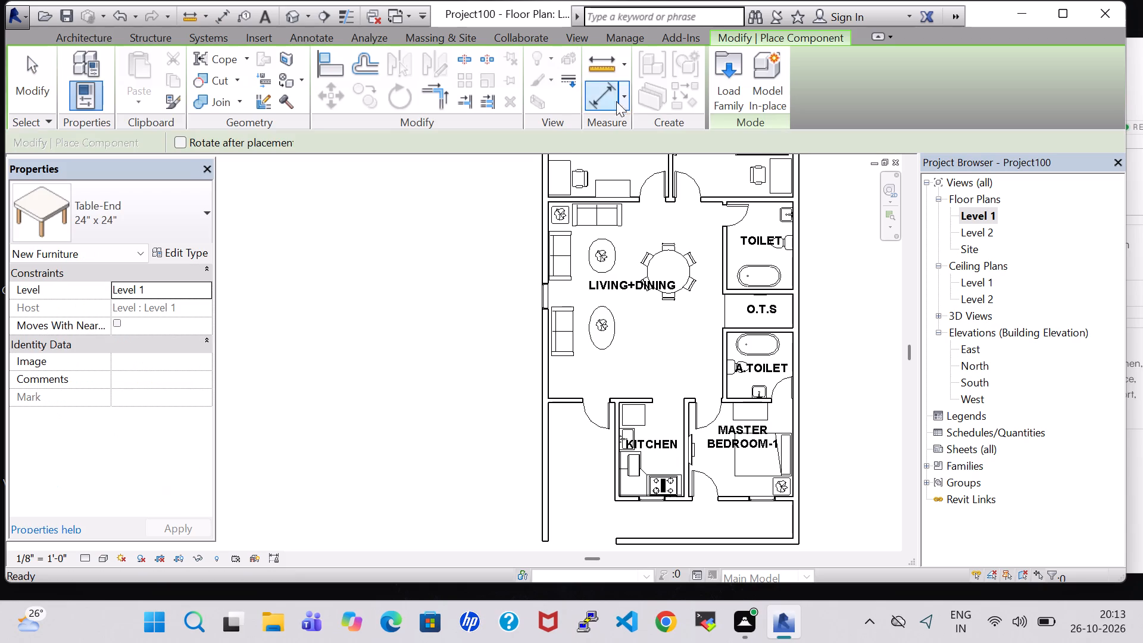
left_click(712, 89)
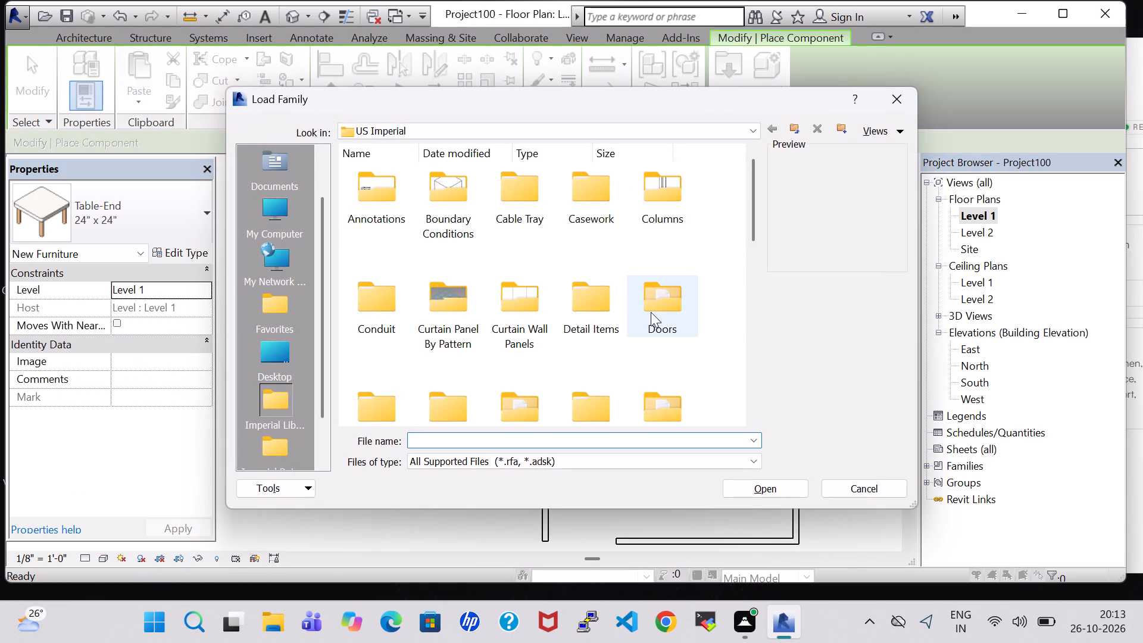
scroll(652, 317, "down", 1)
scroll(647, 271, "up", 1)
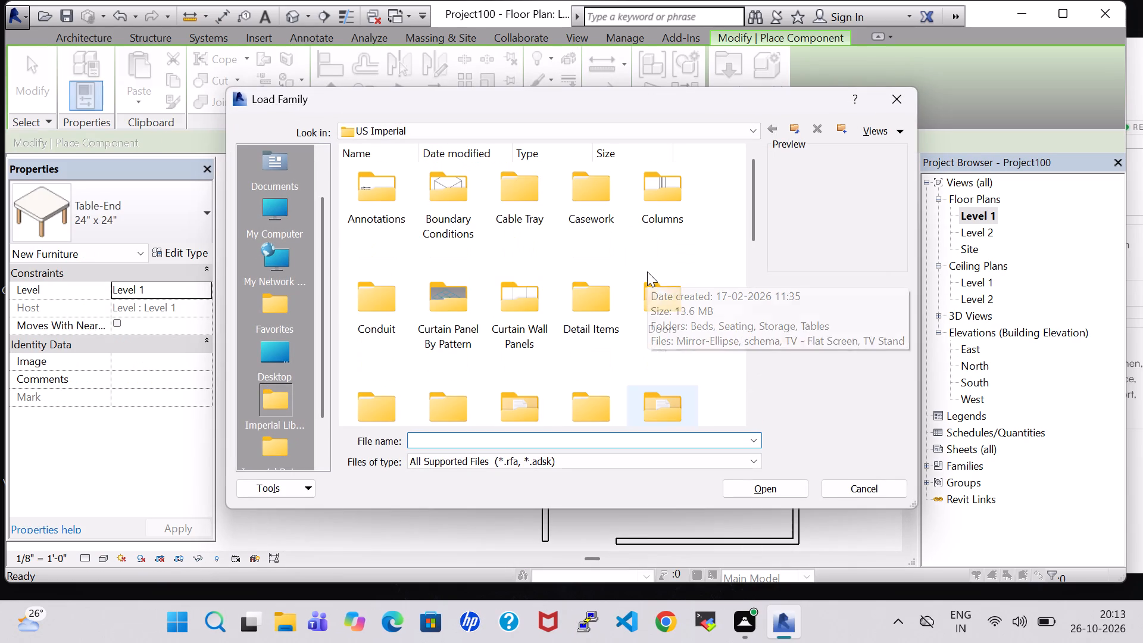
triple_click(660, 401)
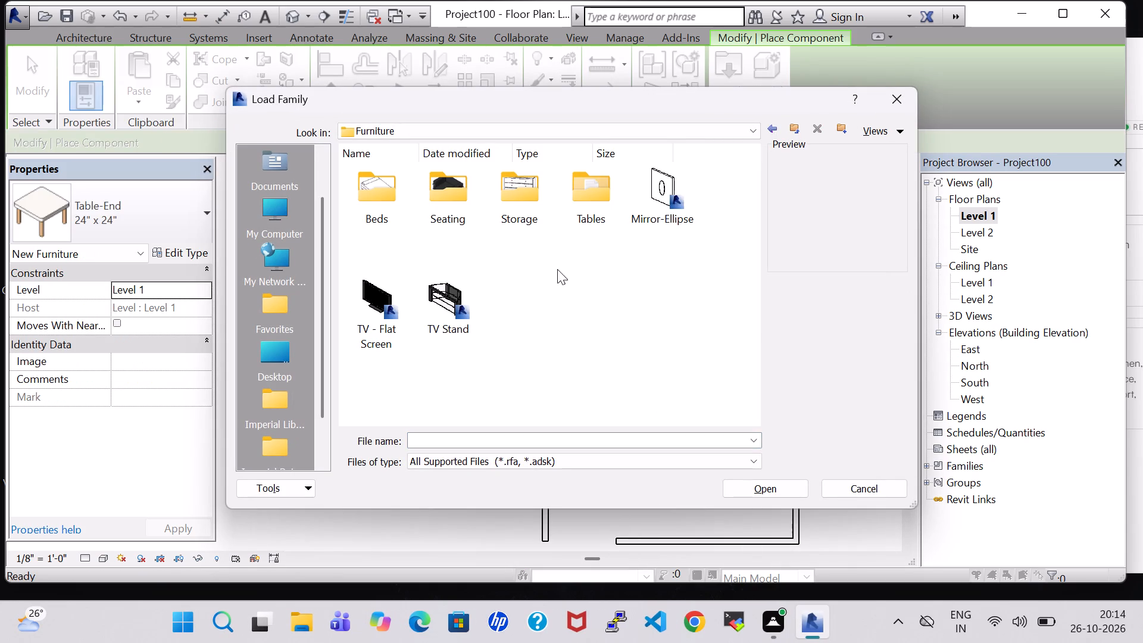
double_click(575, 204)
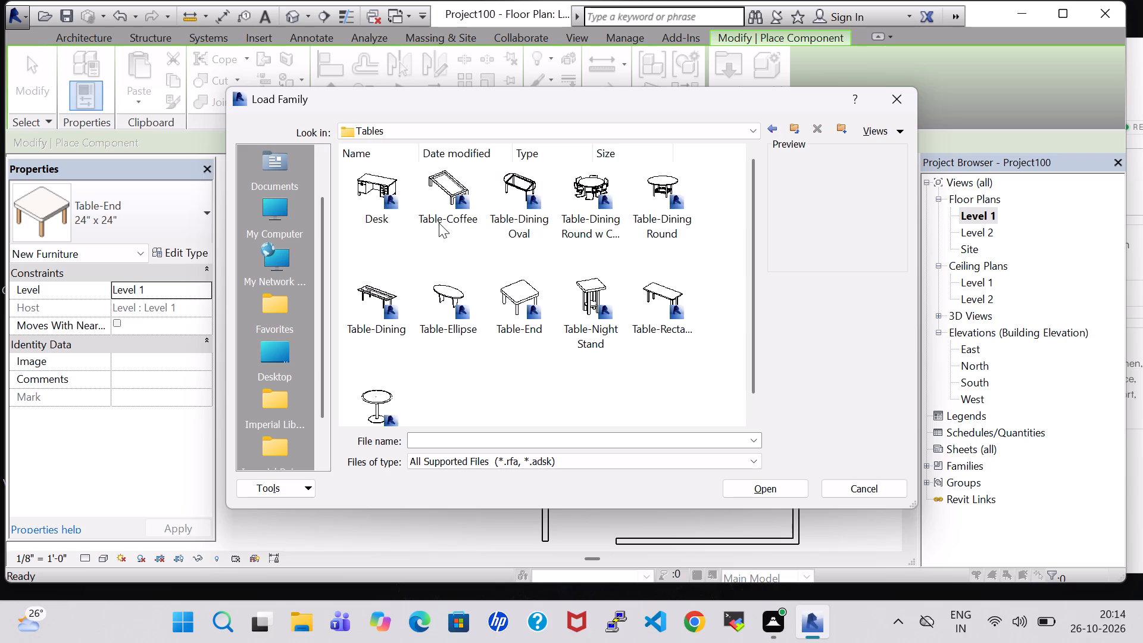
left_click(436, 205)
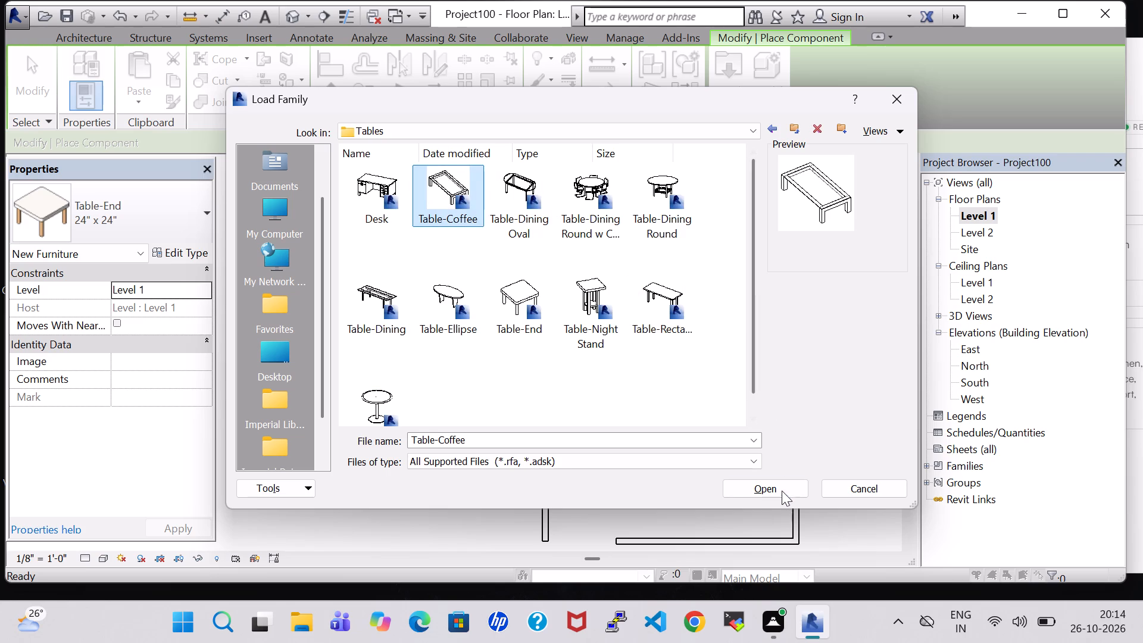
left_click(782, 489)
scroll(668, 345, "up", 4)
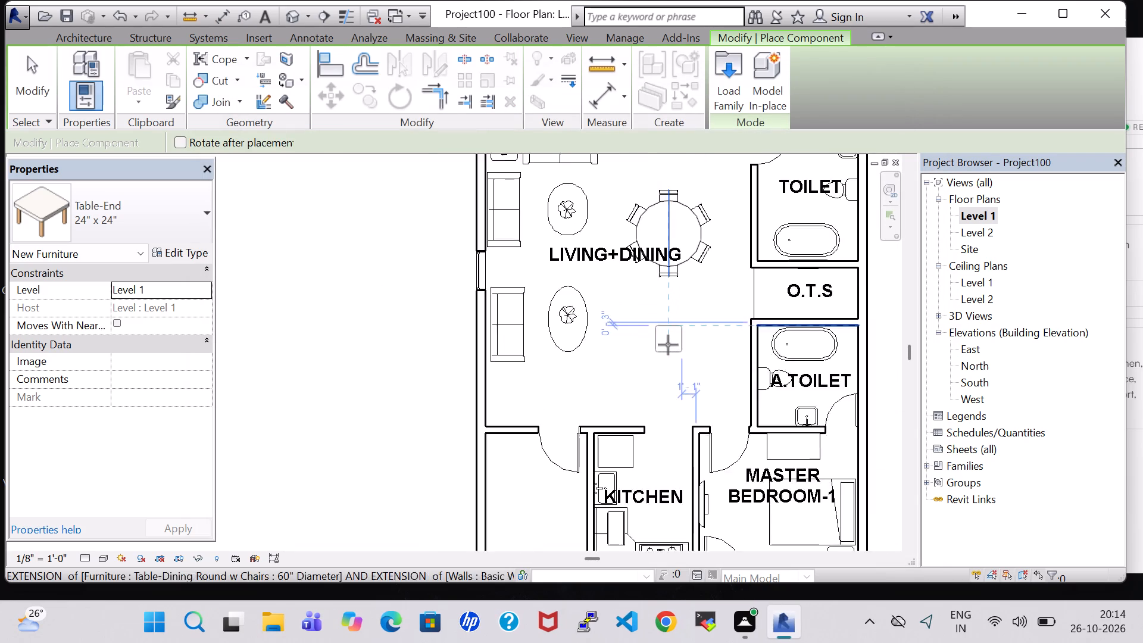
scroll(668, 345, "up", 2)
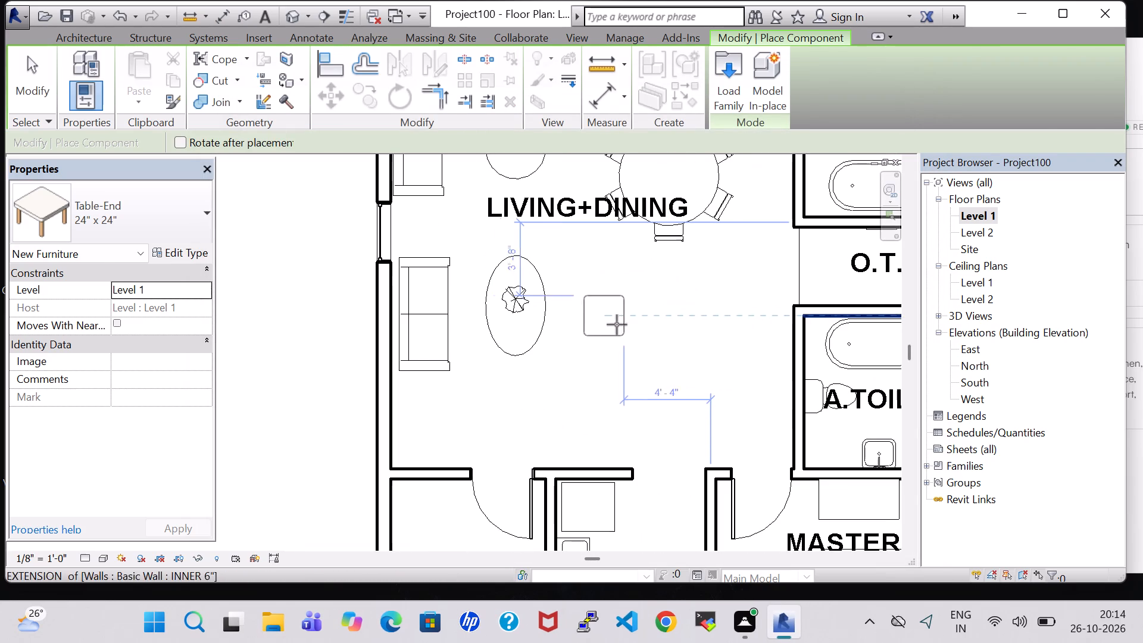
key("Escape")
Look through the loaded component types for another table or furniture piece to place in the living room.
left_click(180, 79)
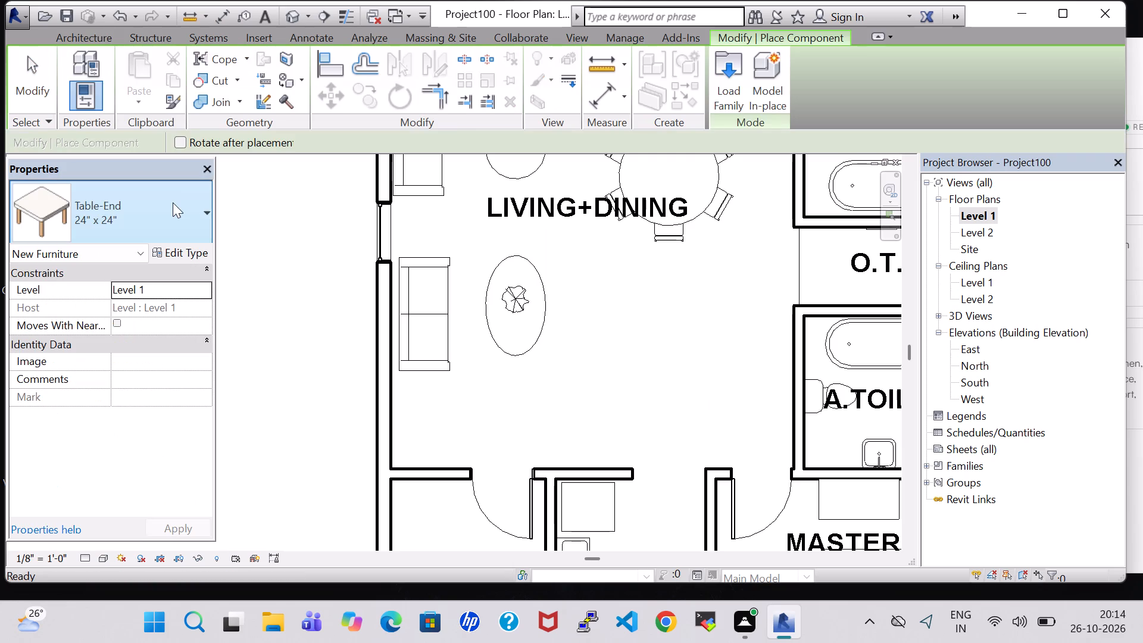
left_click(173, 202)
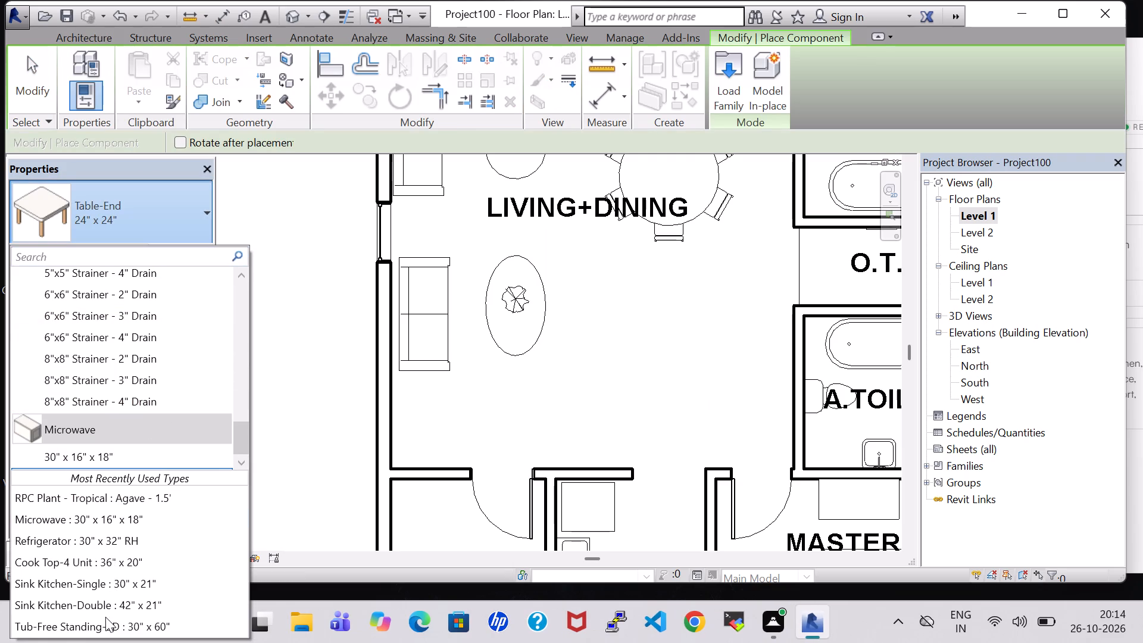
scroll(161, 377, "up", 9)
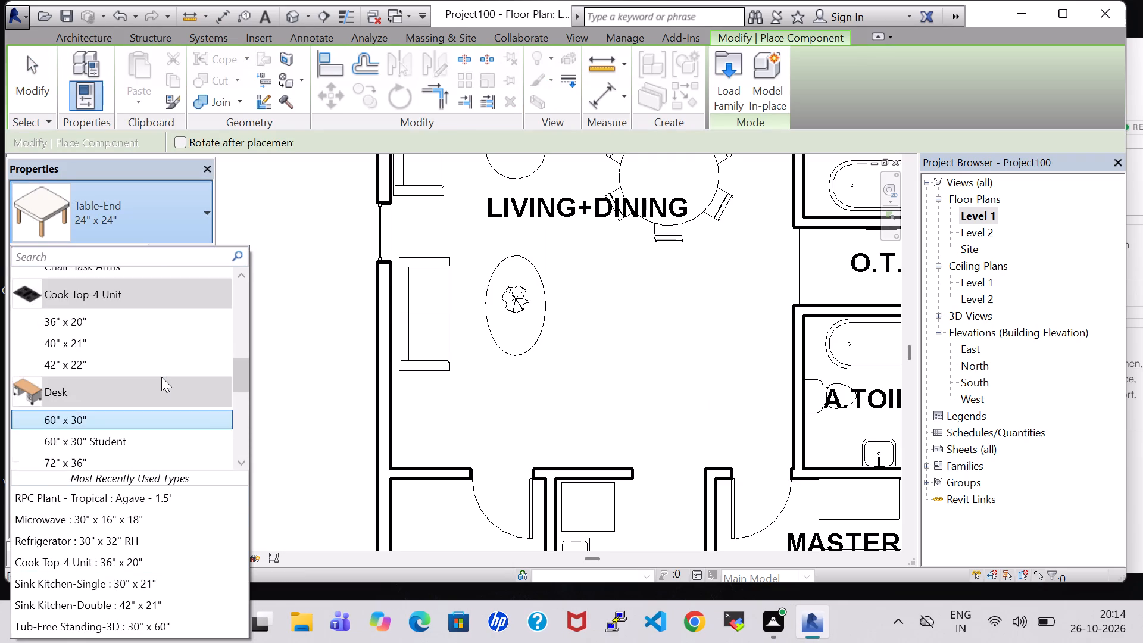
scroll(161, 377, "up", 15)
scroll(161, 380, "down", 6)
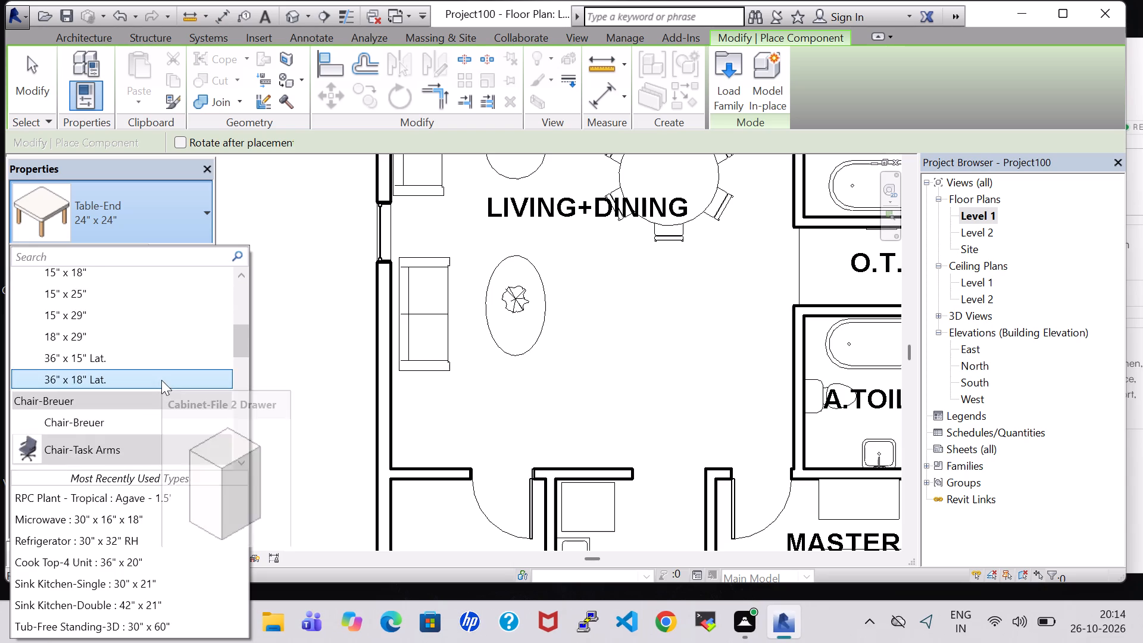
scroll(161, 380, "down", 6)
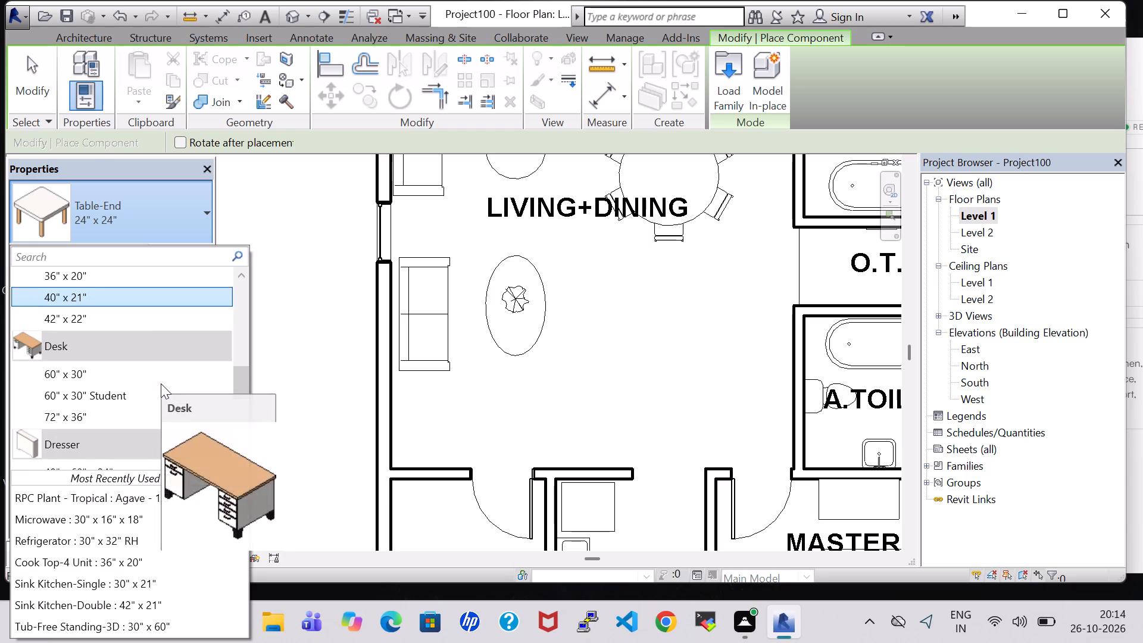
scroll(161, 383, "down", 9)
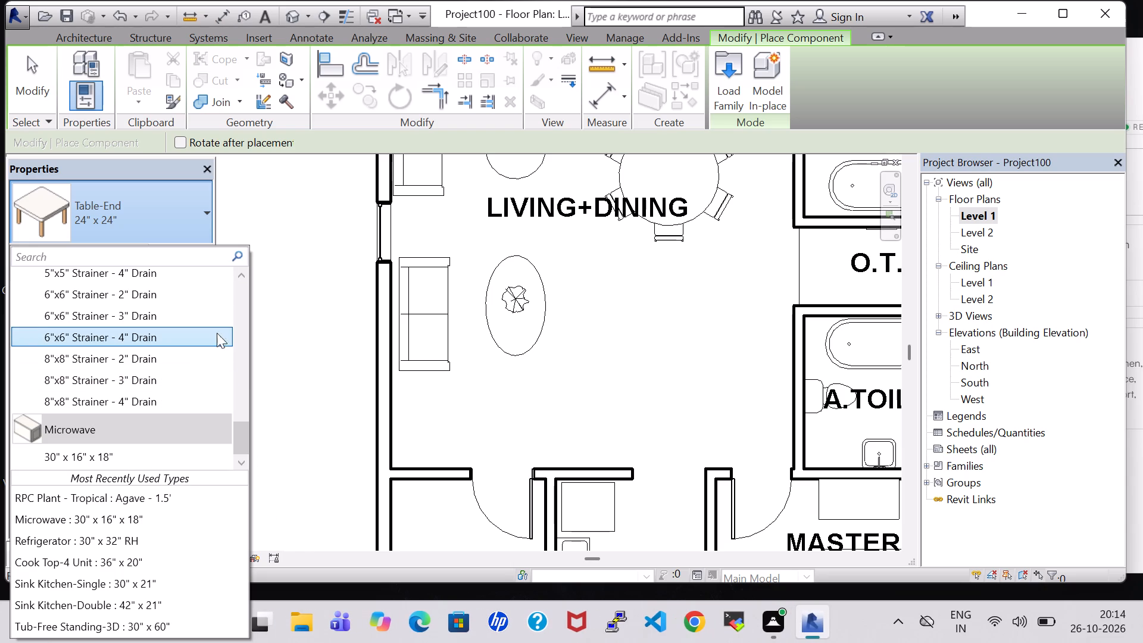
key("Escape")
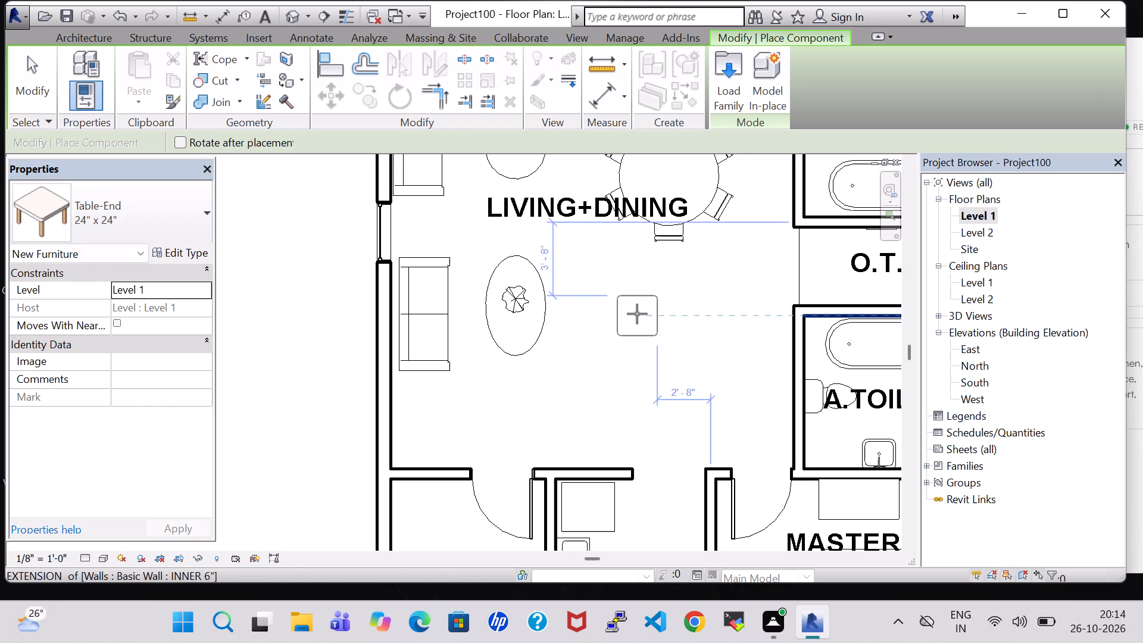
key("Escape")
Examine the furniture layout of the LIVING+DINING hall and the rooms around it on the Level 1 plan.
scroll(635, 314, "down", 3)
middle_click_drag(631, 311, 599, 326)
scroll(599, 326, "down", 1)
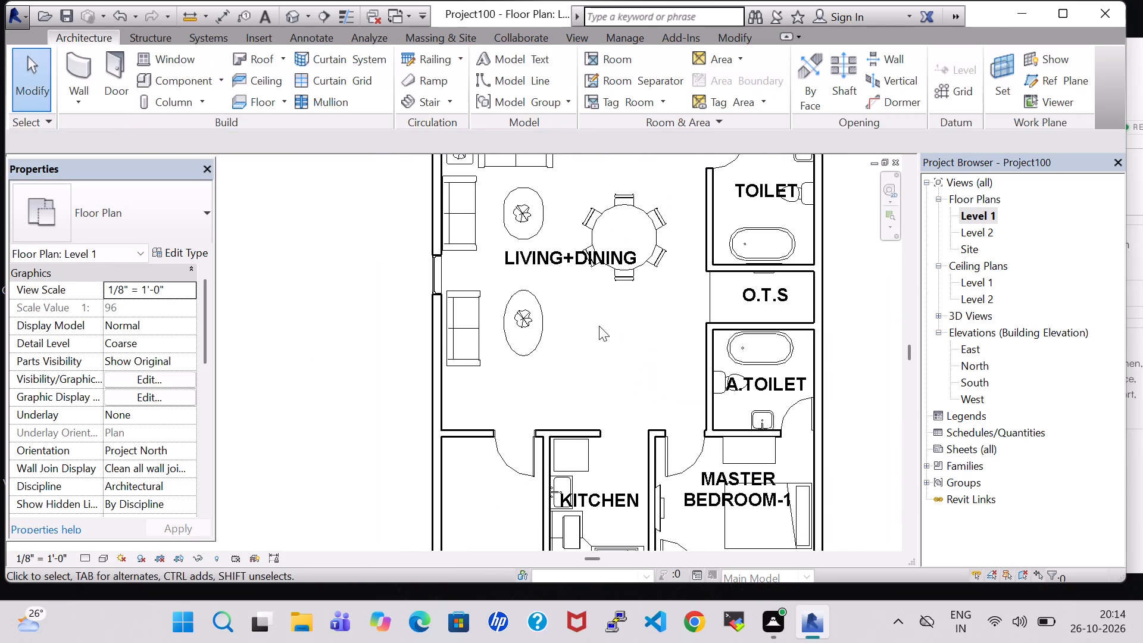
middle_click(599, 326)
middle_click(623, 318)
middle_click_drag(623, 321, 613, 358)
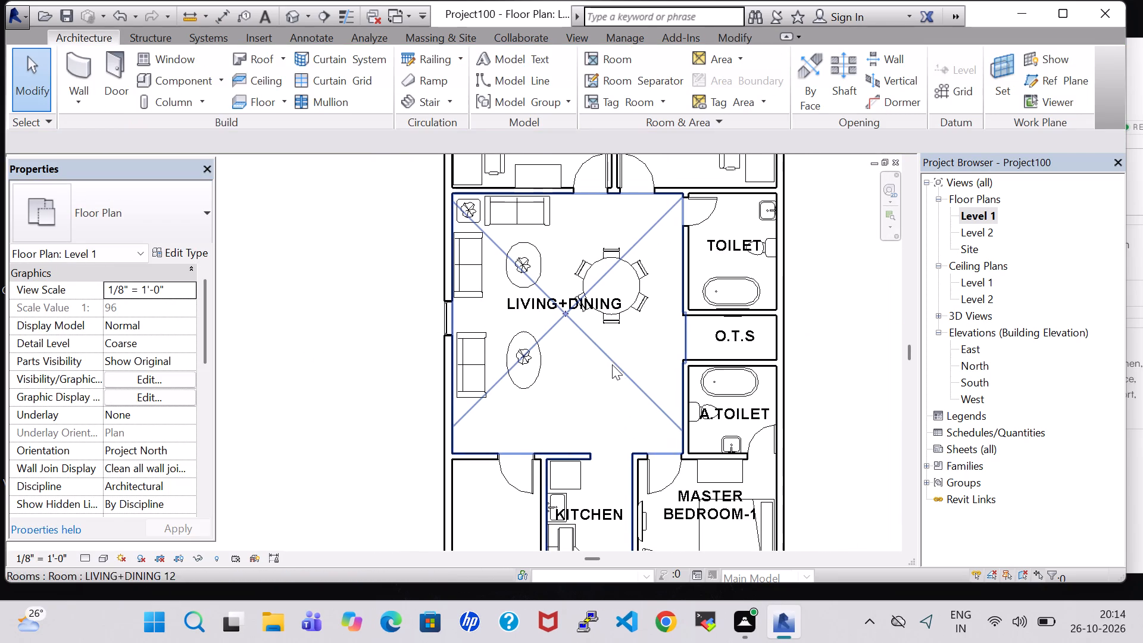
left_click(821, 282)
scroll(821, 282, "down", 1)
middle_click_drag(821, 282, 792, 261)
middle_click_drag(647, 321, 634, 391)
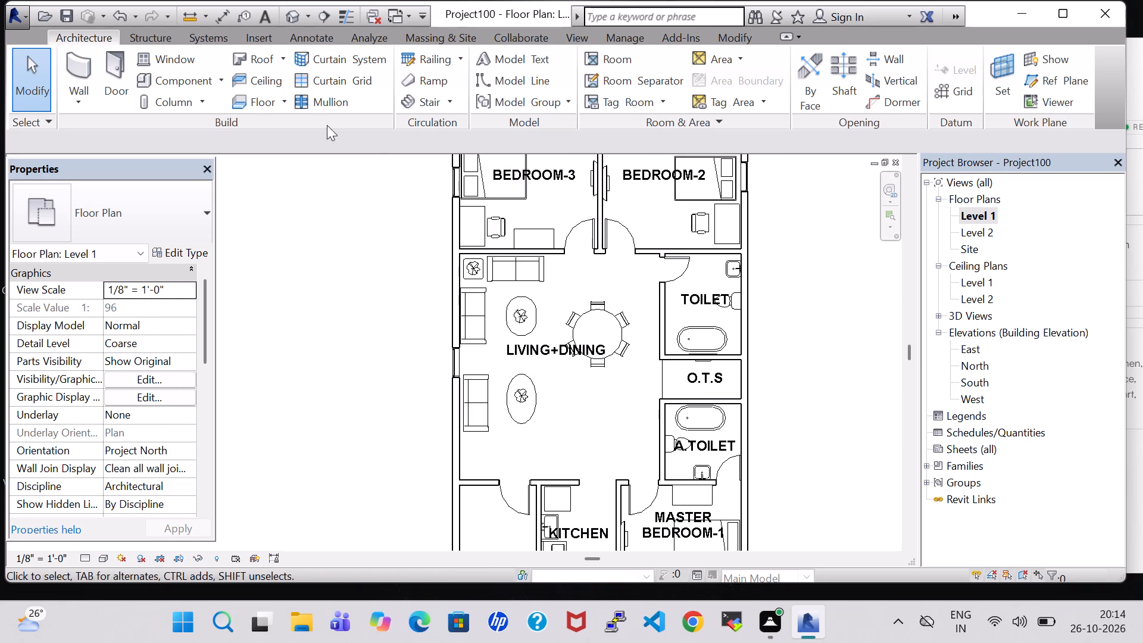
Retry loading the Table-Coffee family, and place a 24" x 24" Table-End between the two sofas along the living room's window wall.
left_click(176, 74)
left_click(731, 76)
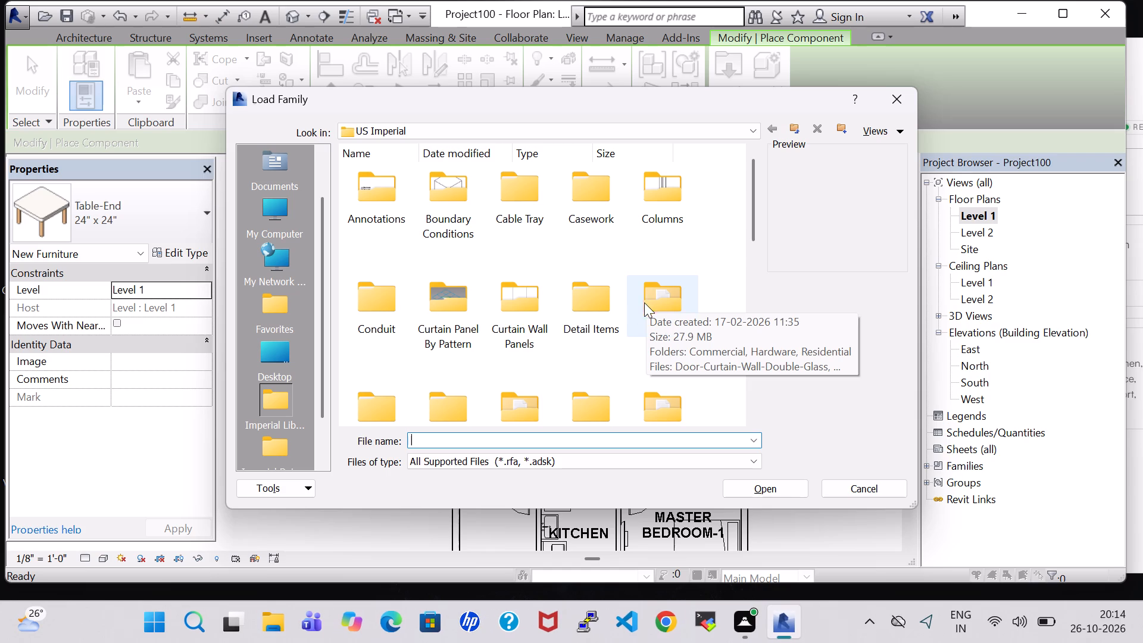
double_click(670, 401)
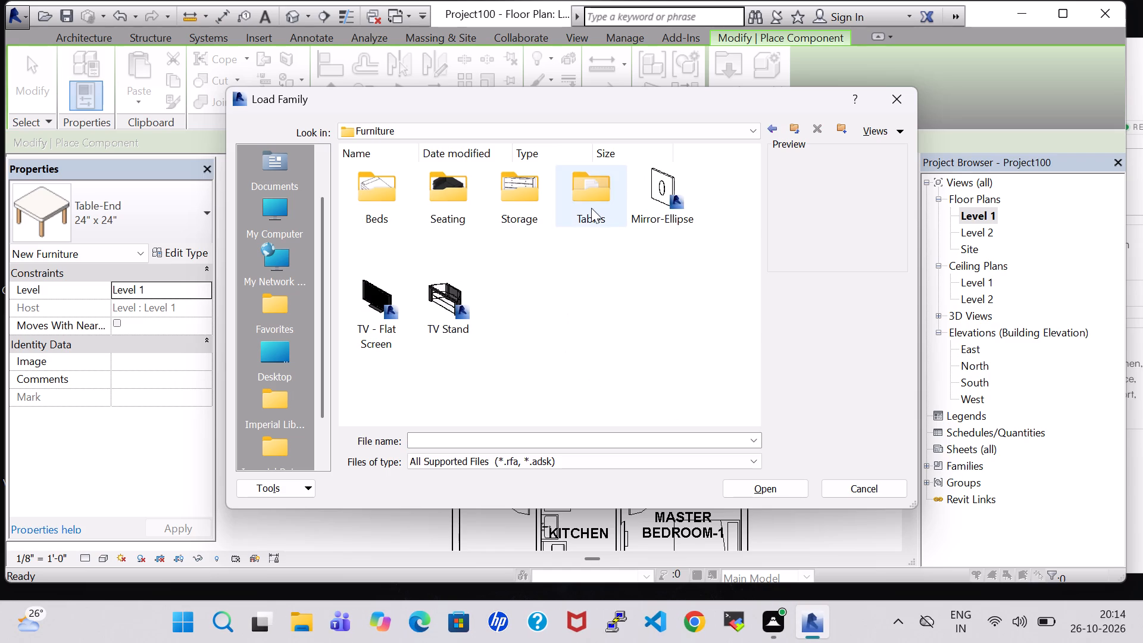
double_click(591, 208)
left_click(463, 192)
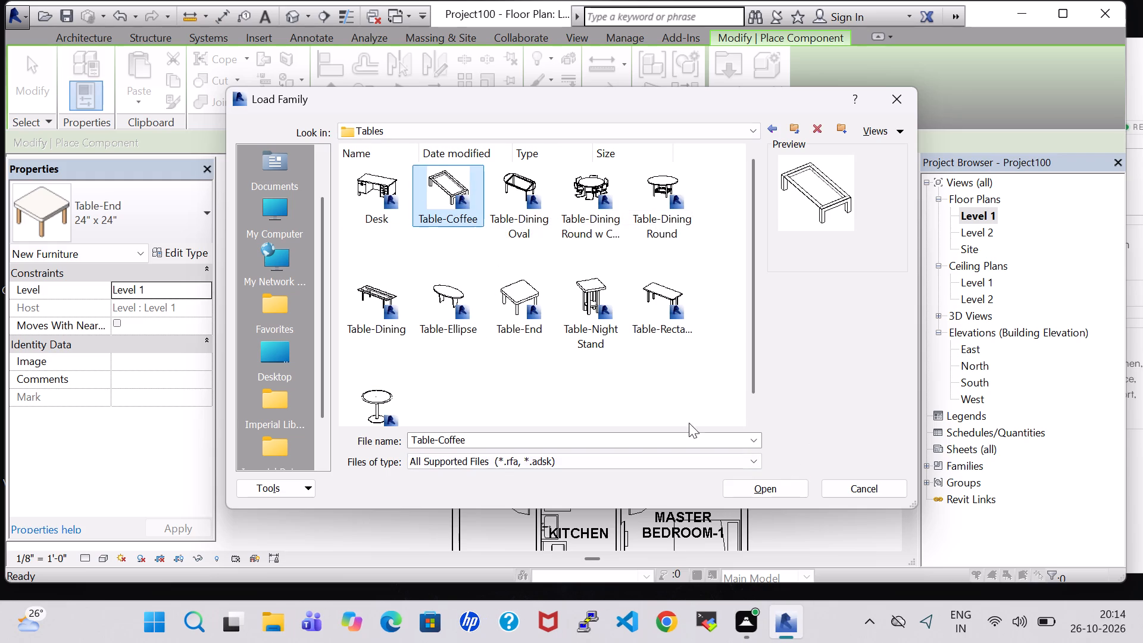
left_click(749, 482)
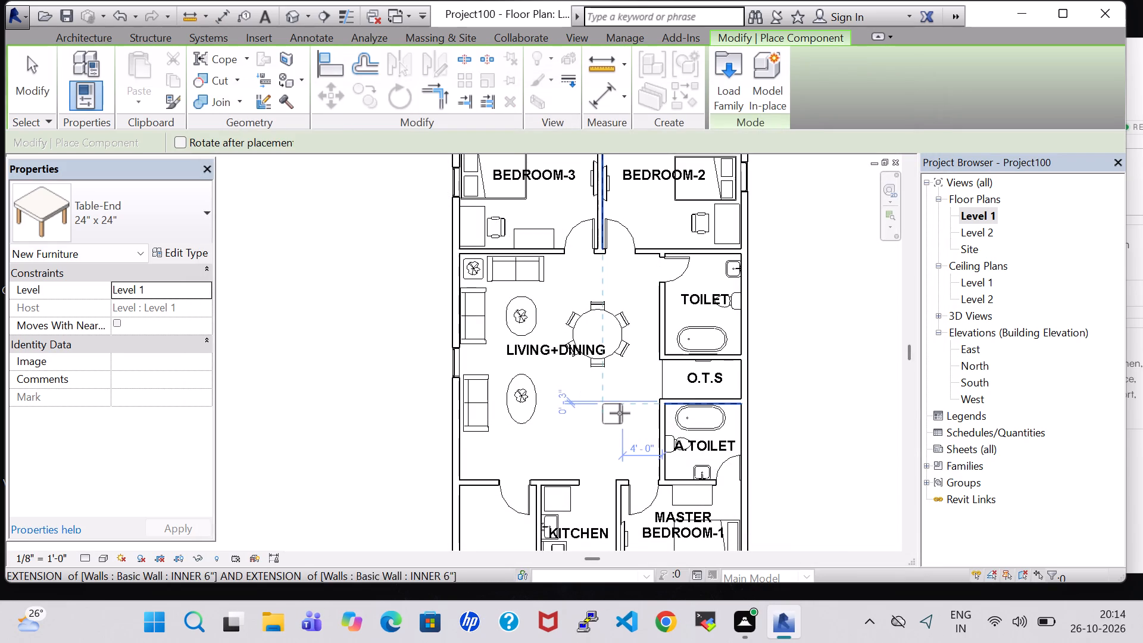
scroll(546, 354, "up", 6)
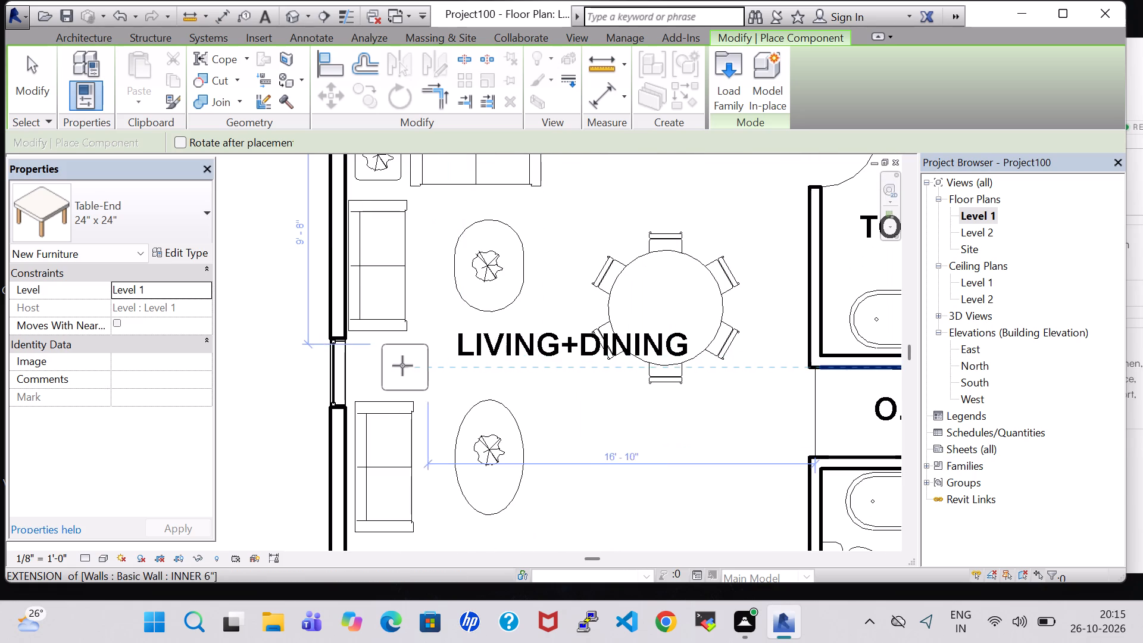
left_click(377, 366)
key("Escape")
key("Escape")
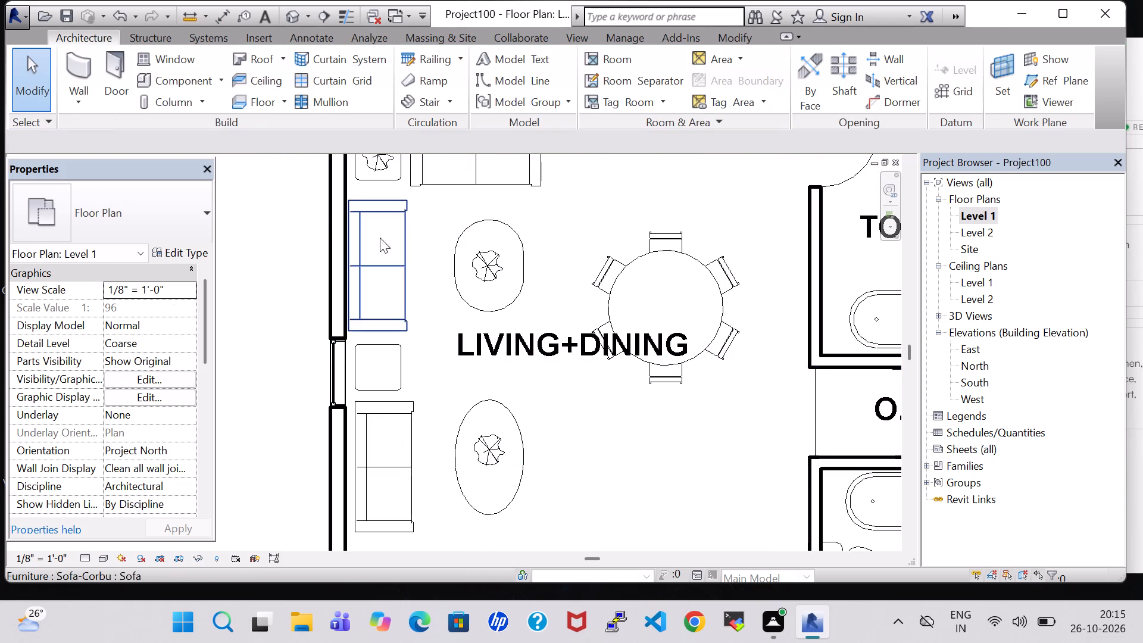
Place another Tropical Agave - 1.5' plant at the midpoint of the new end table's inner edge, between the two sofas.
left_click(370, 160)
right_click(370, 160)
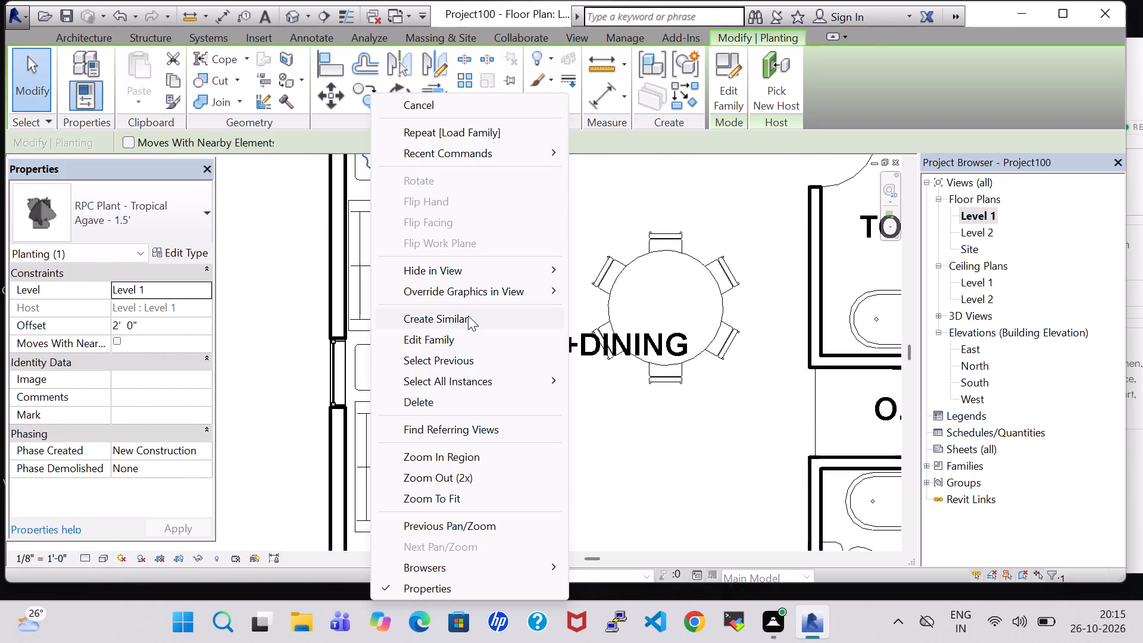
left_click(467, 320)
scroll(404, 372, "up", 4)
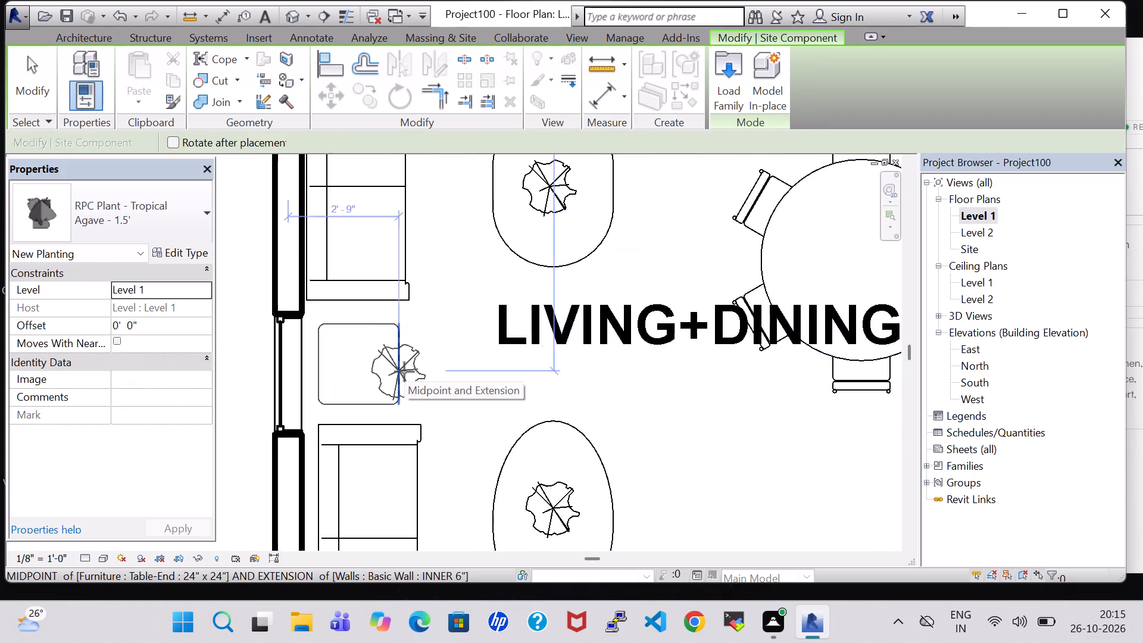
scroll(404, 372, "up", 4)
left_click(396, 366)
key("Escape")
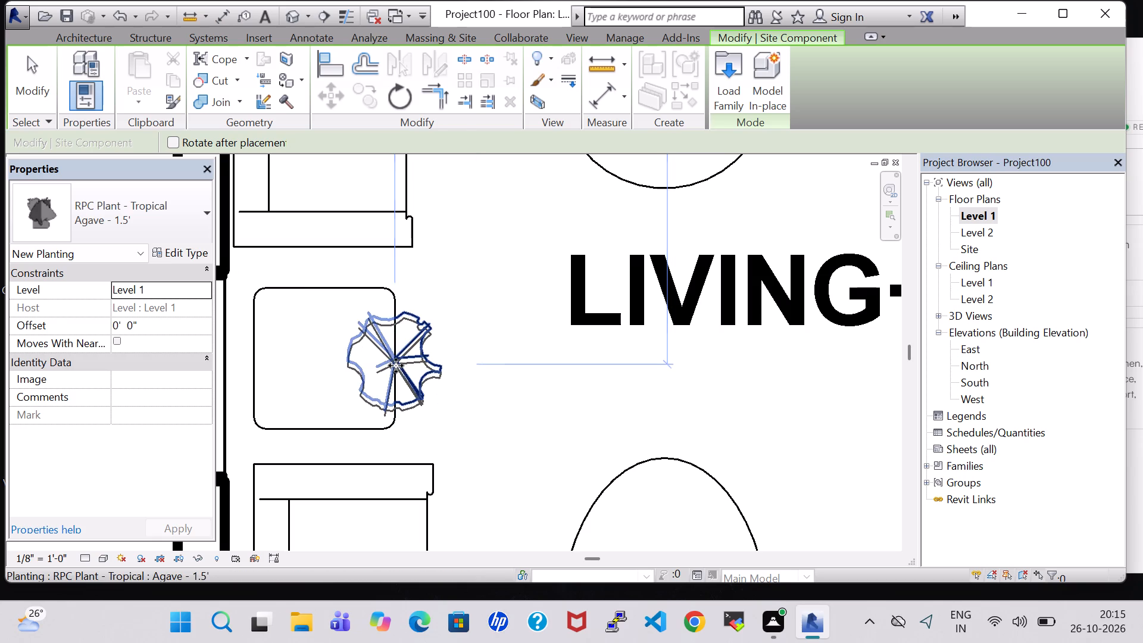
key("Escape")
Set the offset of the new Tropical Agave plant to 2' 0".
left_click(429, 361)
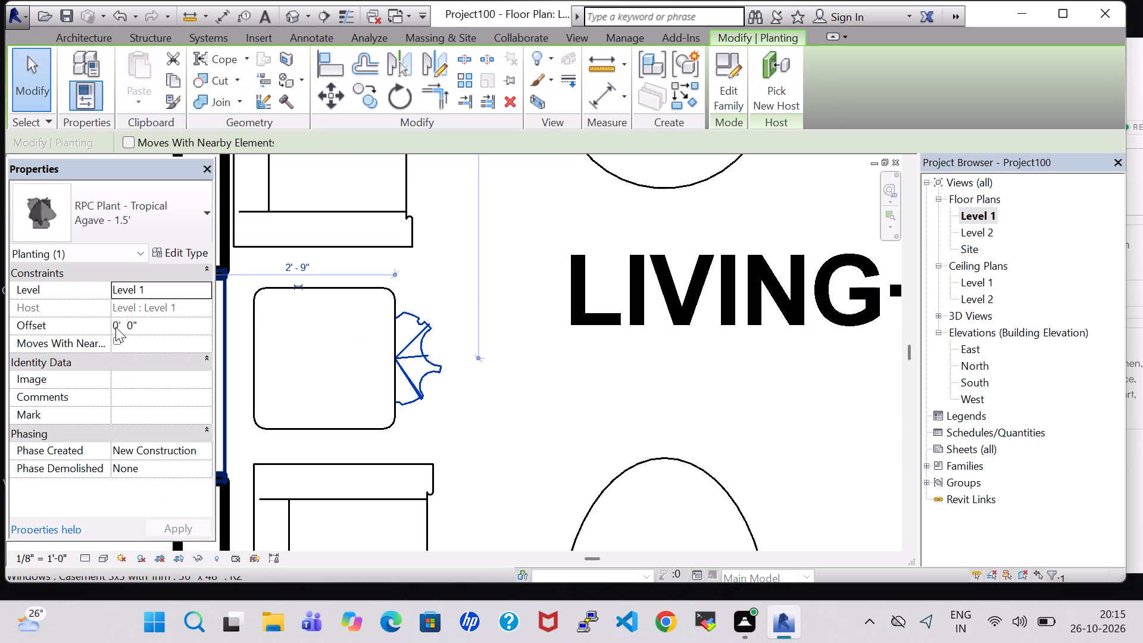
double_click(117, 327)
key("BackSpace")
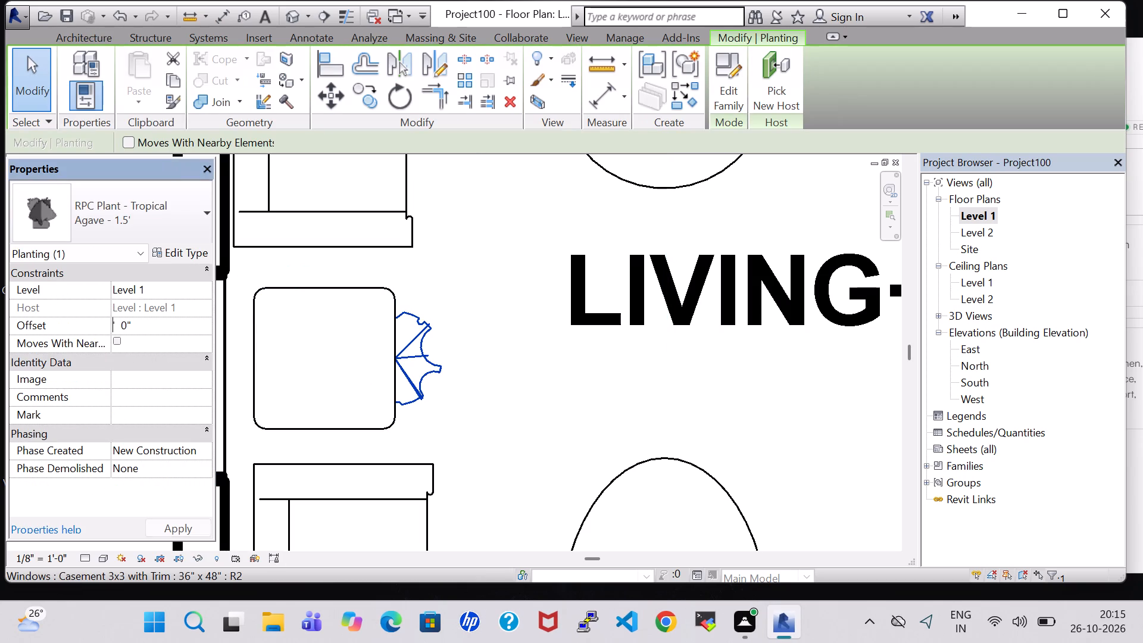
key("2")
left_click(179, 526)
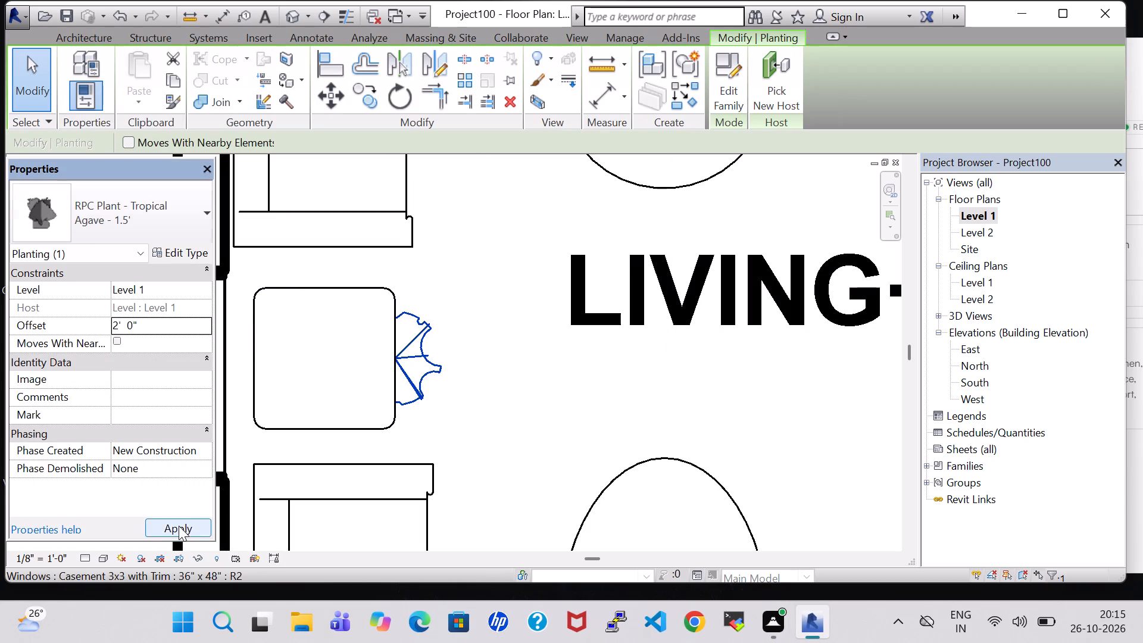
left_click(487, 414)
Nudge the Tropical Agave plant toward the window wall so it sits centred on the end table between the two sofas.
key("Left")
key("Left")
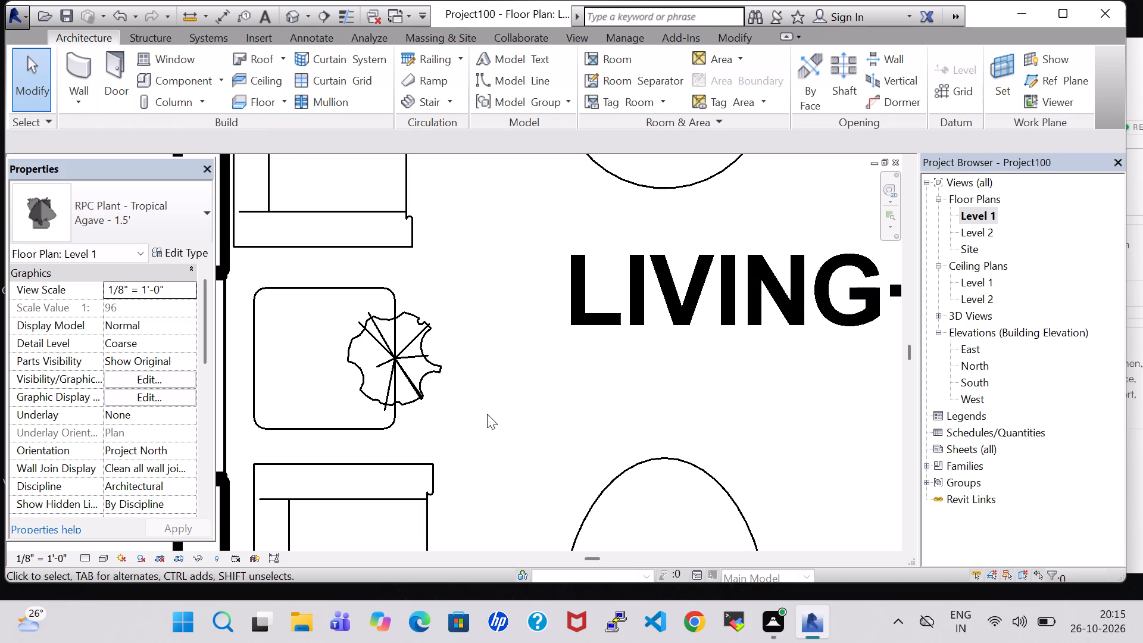
key("Left")
left_click(487, 414)
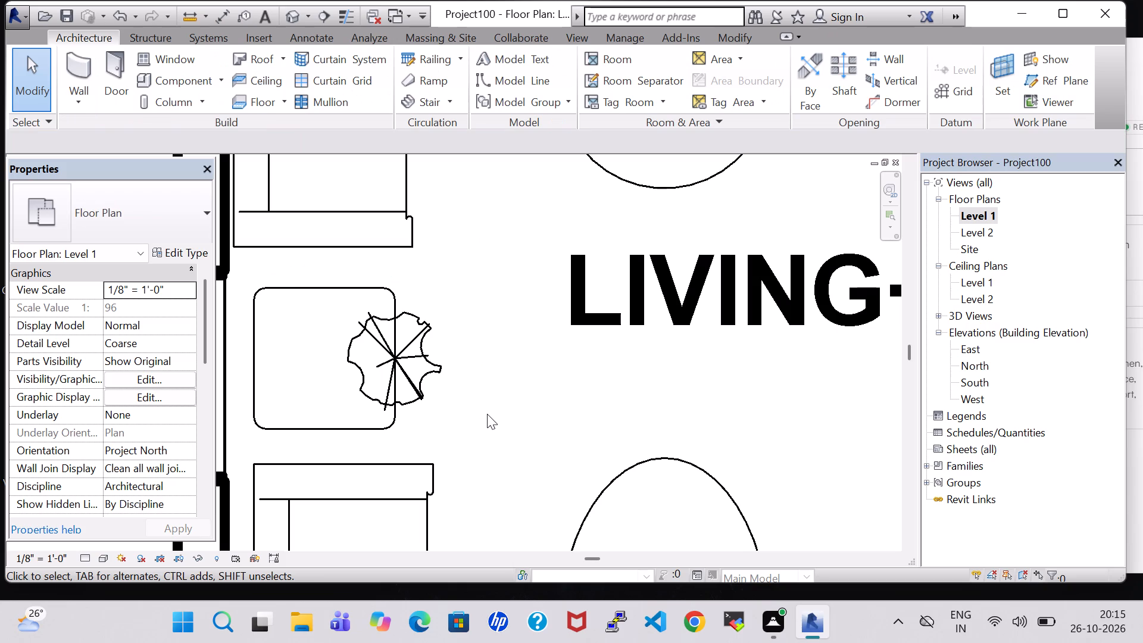
key("Up")
key("Left")
key("Left")
left_click(436, 360)
key("Left")
key("Left")
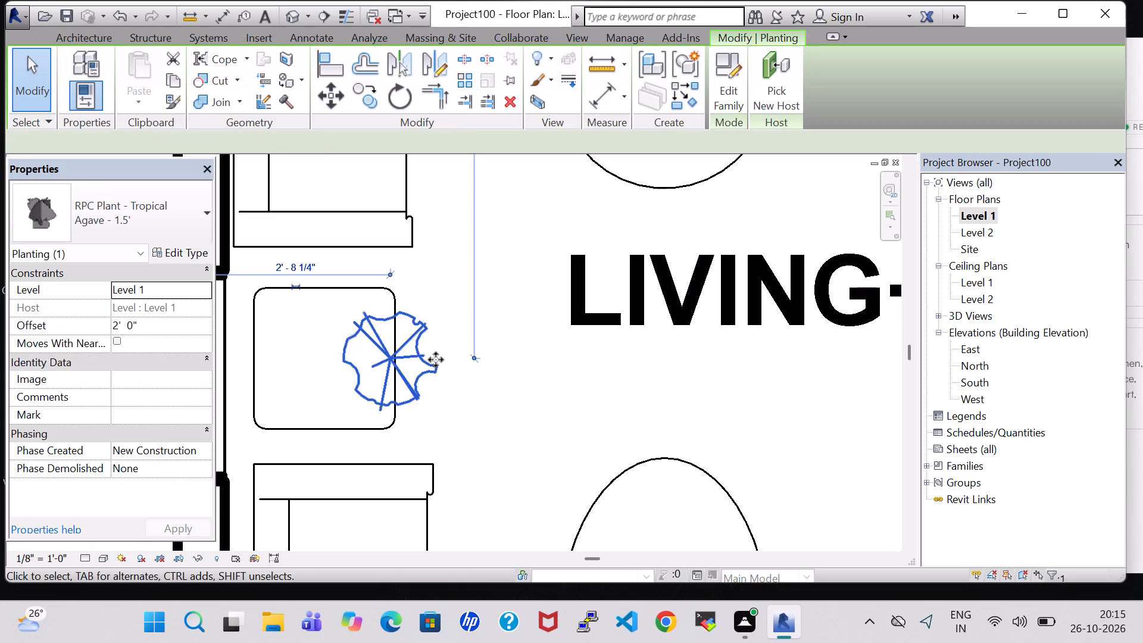
key("Left")
key("Left")
key("Left")
key("Left")
key("Left")
key("Left")
key("Left")
key("Left")
key("Left")
key("Left")
key("Left")
key("Left")
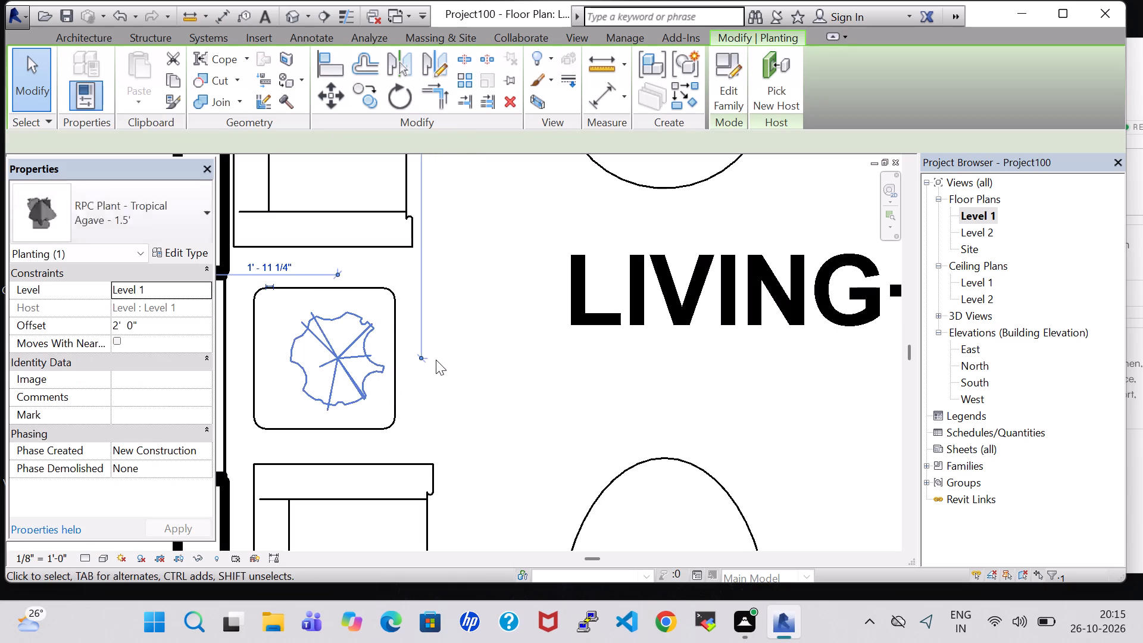
key("Left")
left_click(546, 380)
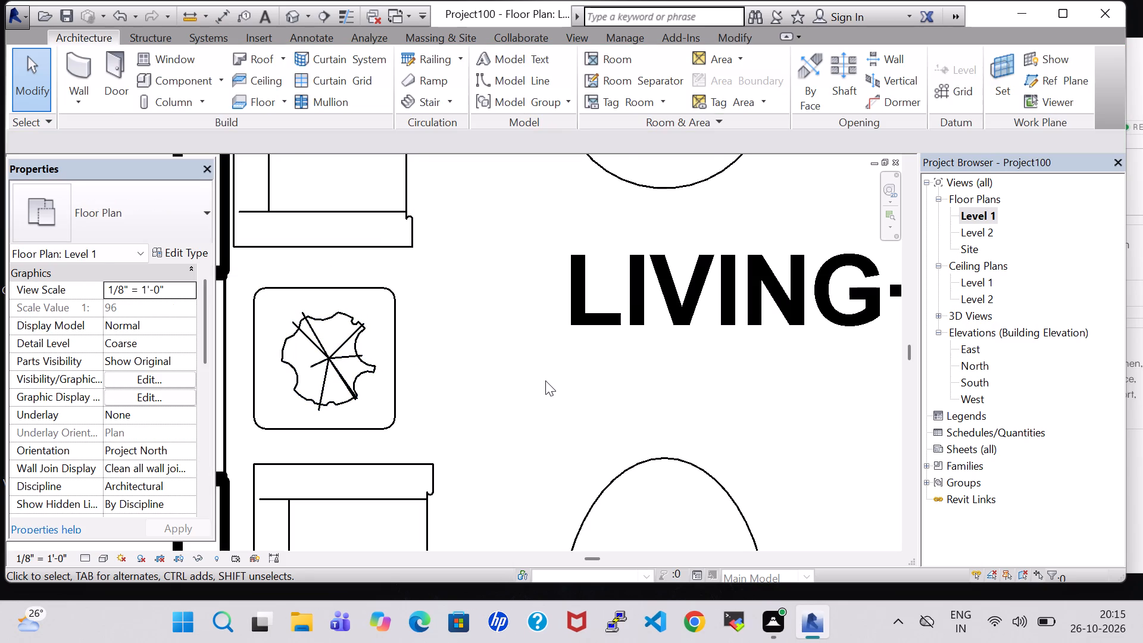
Examine the furnished Level 1 plan from the backyard and bedrooms down to the kitchen, master bedroom and open front bay.
scroll(546, 392, "down", 9)
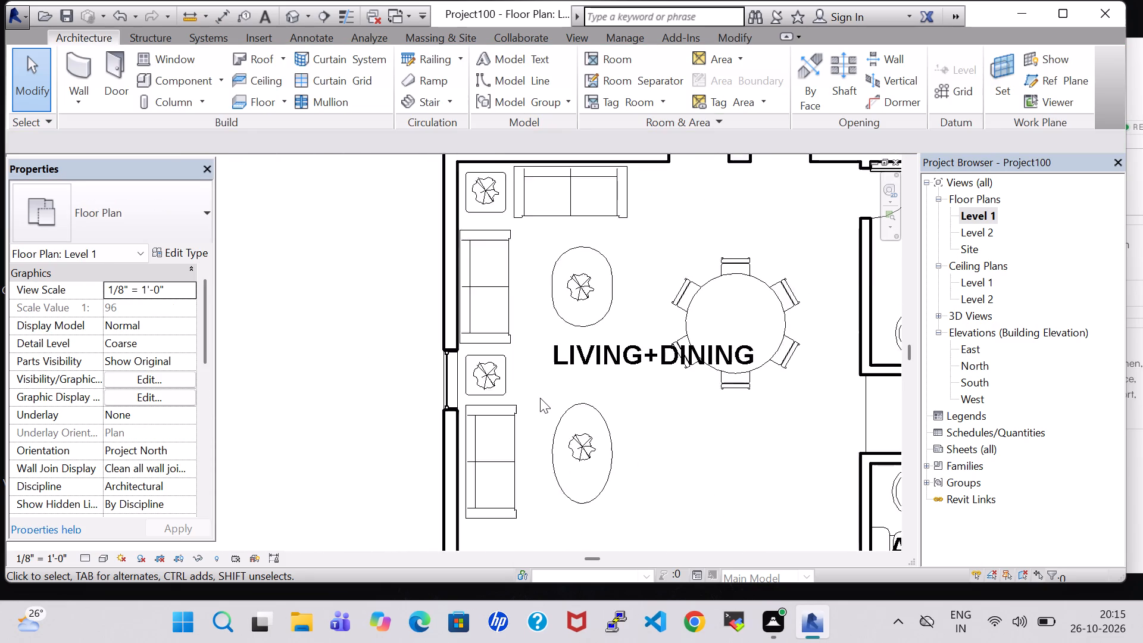
scroll(540, 398, "down", 2)
scroll(645, 417, "down", 2)
middle_click(651, 430)
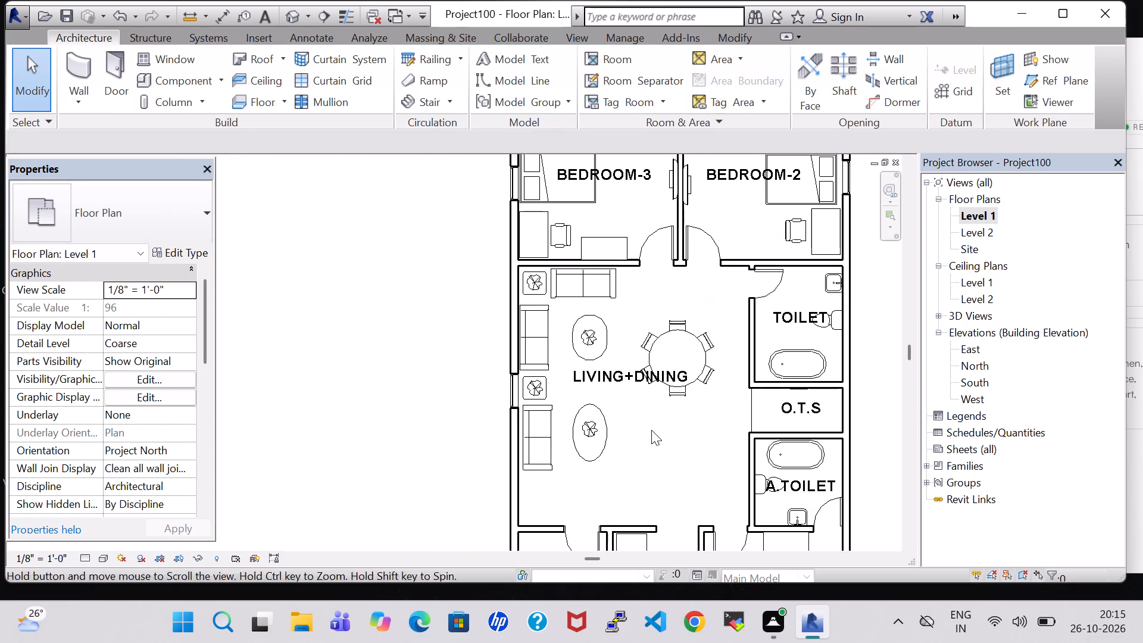
middle_click_drag(651, 430, 627, 406)
scroll(311, 276, "up", 13)
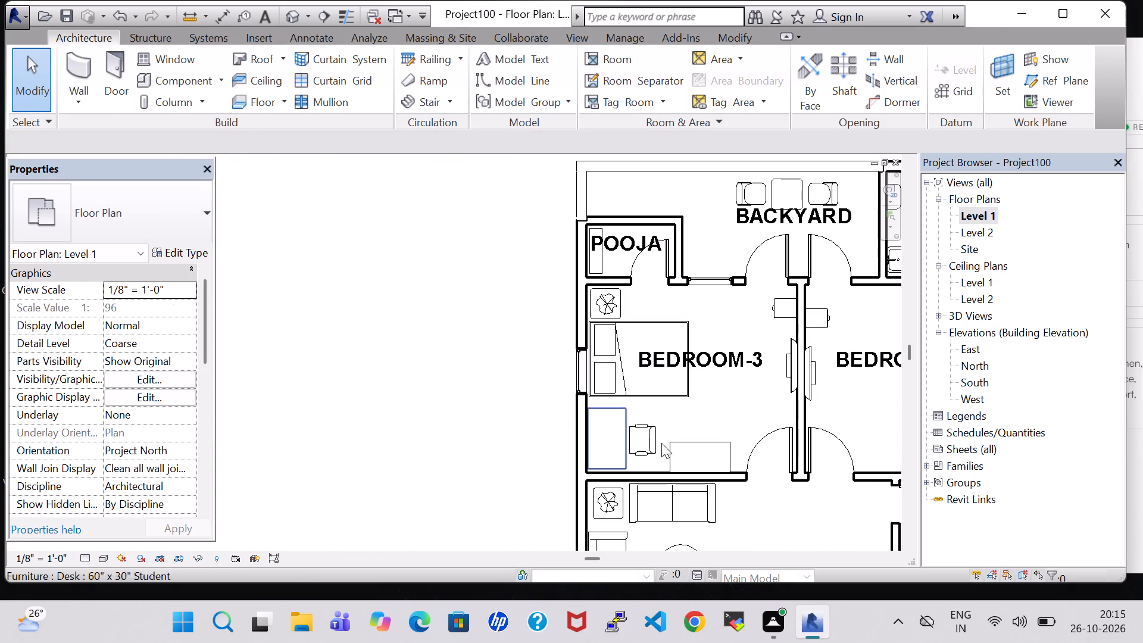
scroll(689, 389, "down", 4)
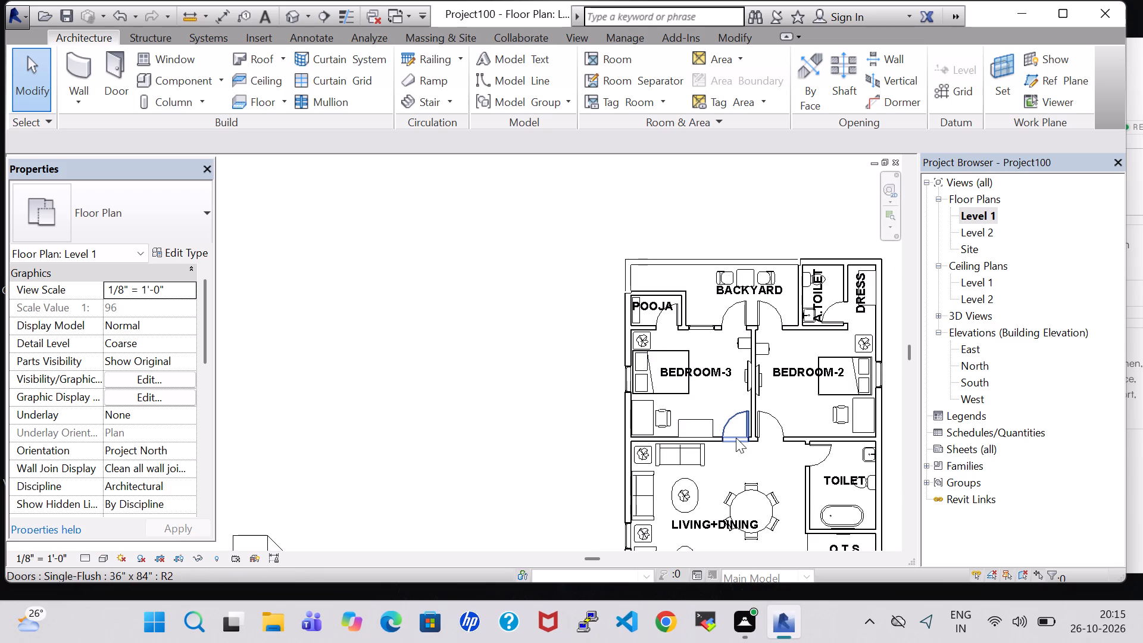
scroll(733, 449, "down", 1)
middle_click_drag(733, 449, 683, 420)
middle_click_drag(858, 412, 814, 381)
middle_click(814, 381)
scroll(726, 354, "up", 1)
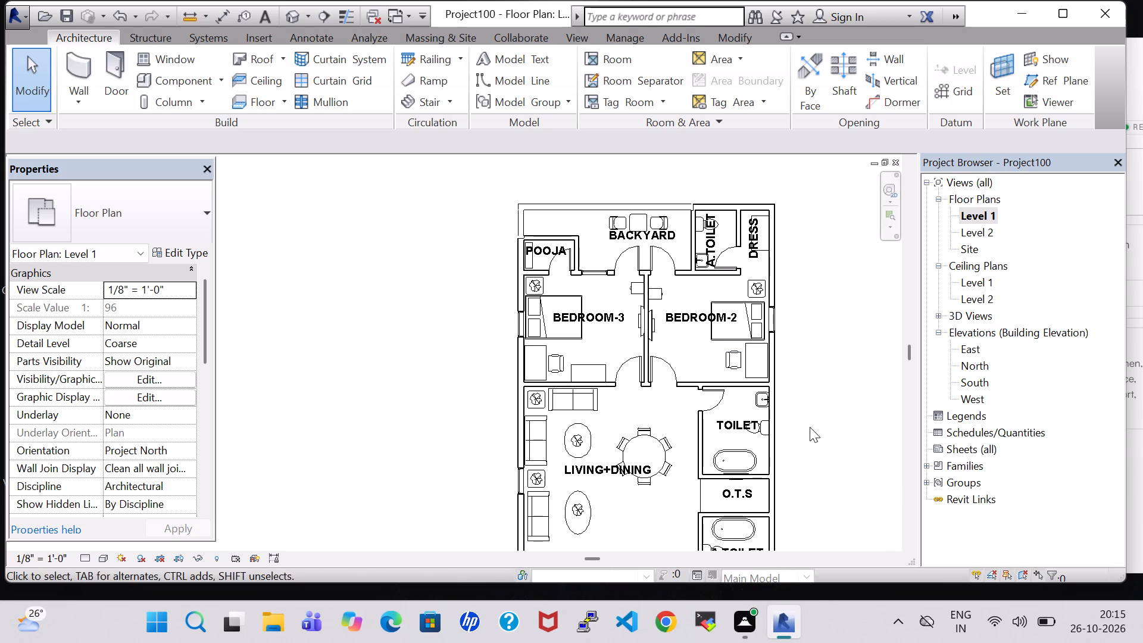
middle_click_drag(810, 427, 809, 410)
scroll(811, 395, "up", 4)
middle_click_drag(806, 427, 846, 311)
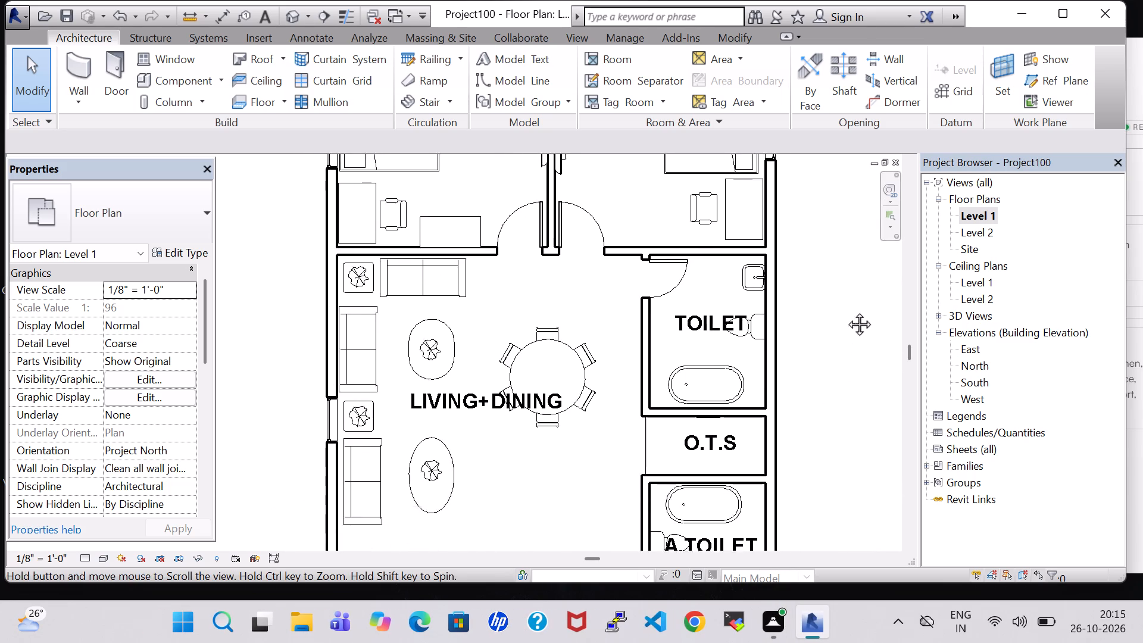
middle_click_drag(846, 311, 847, 310)
scroll(844, 310, "down", 2)
middle_click_drag(861, 374, 865, 321)
middle_click_drag(861, 400, 861, 347)
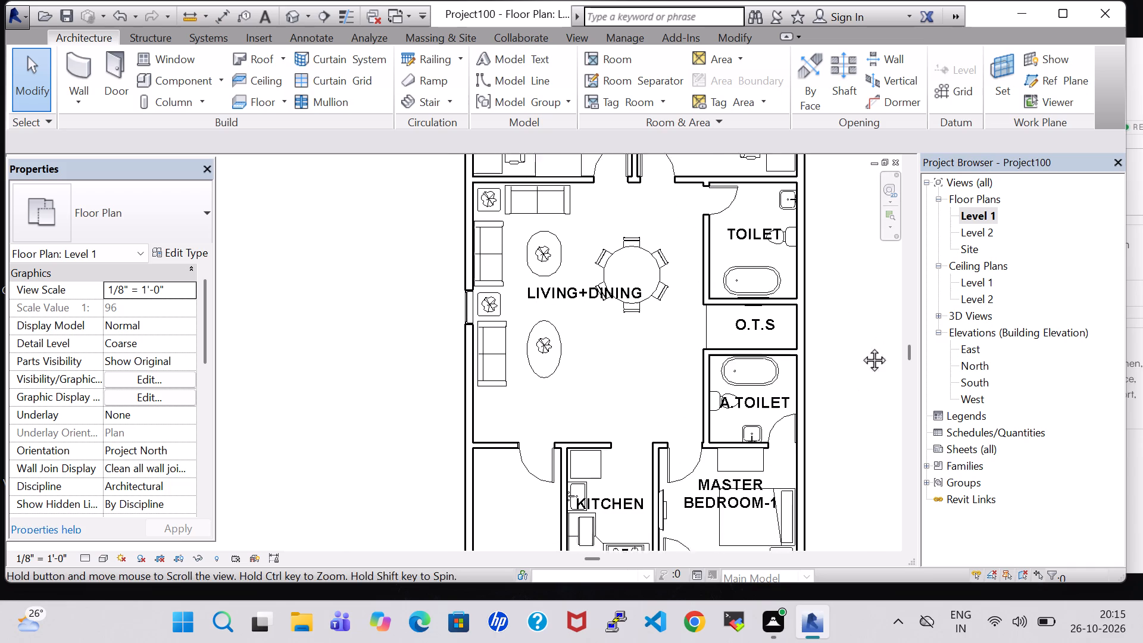
middle_click_drag(861, 347, 861, 286)
scroll(858, 288, "down", 3)
Load the RPC Beetle family from the Entourage library and place the car lengthwise in the open bay beside the kitchen.
left_click(158, 83)
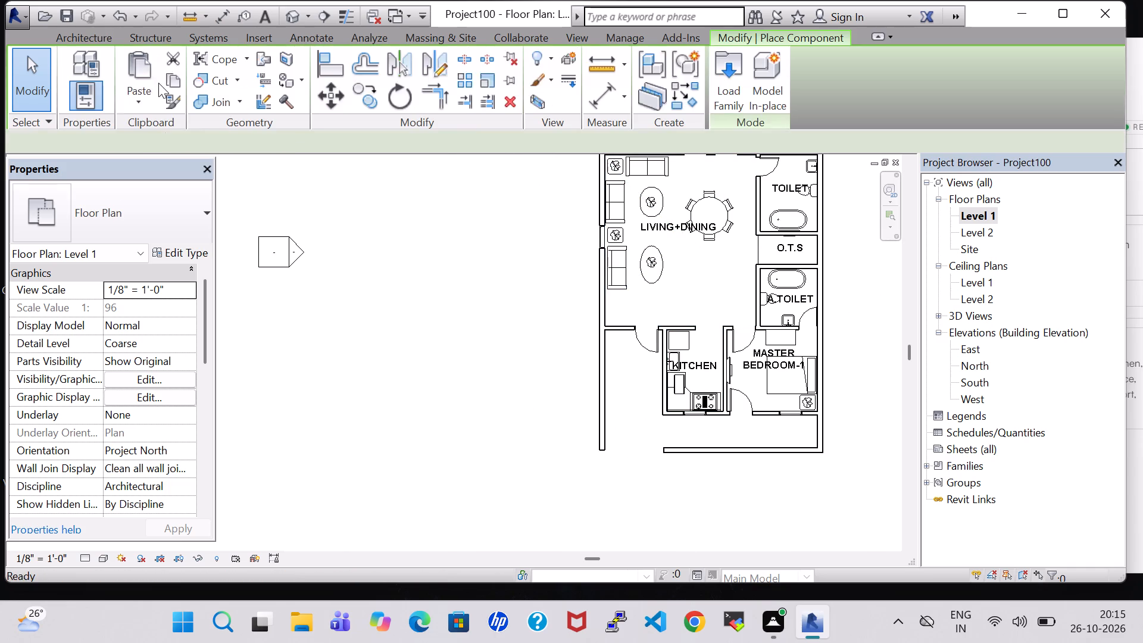
left_click(736, 92)
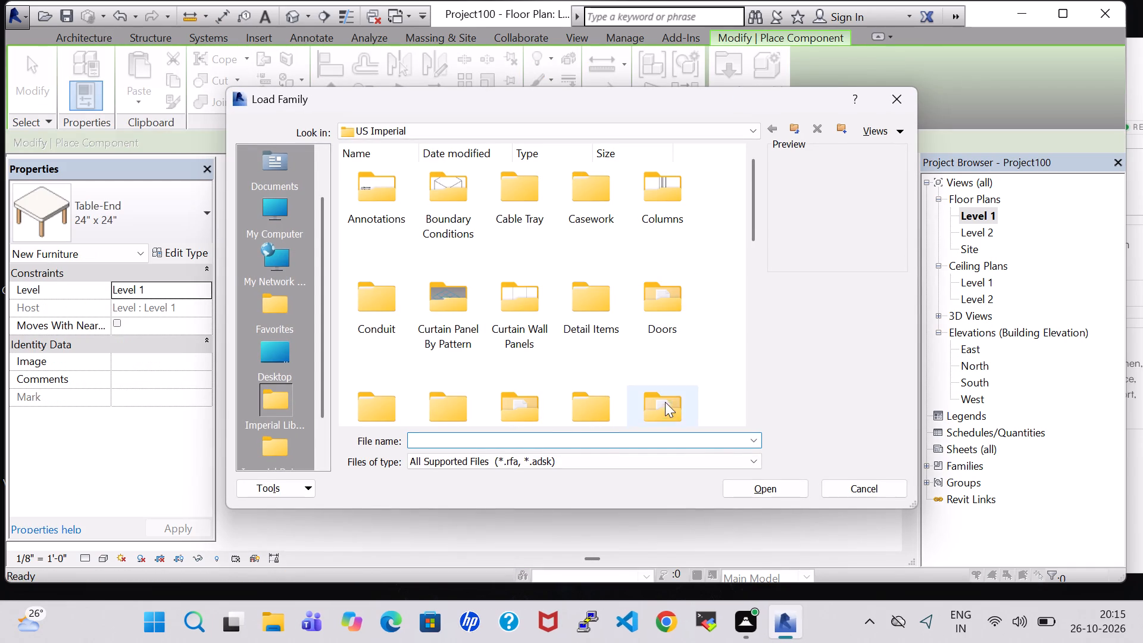
double_click(544, 395)
left_click(386, 198)
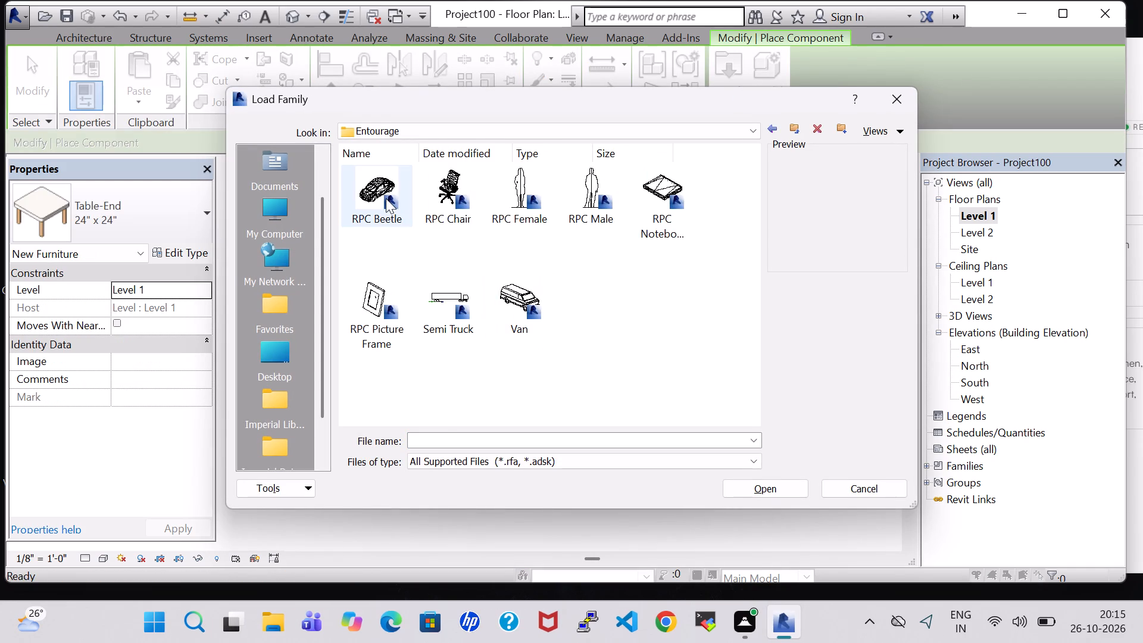
left_click(767, 489)
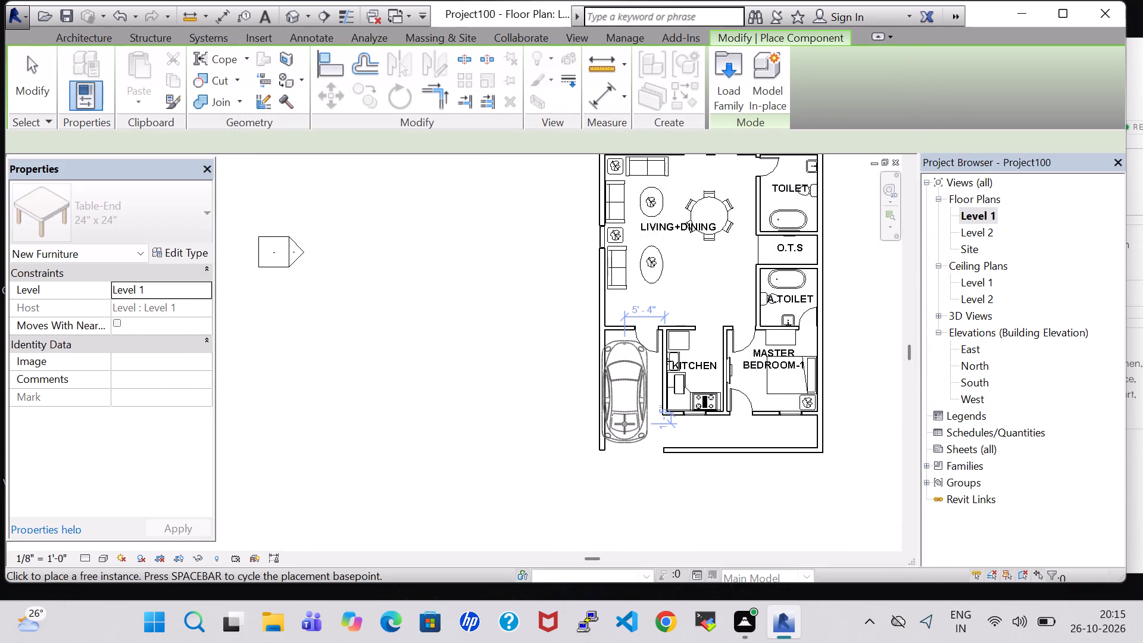
scroll(633, 429, "up", 8)
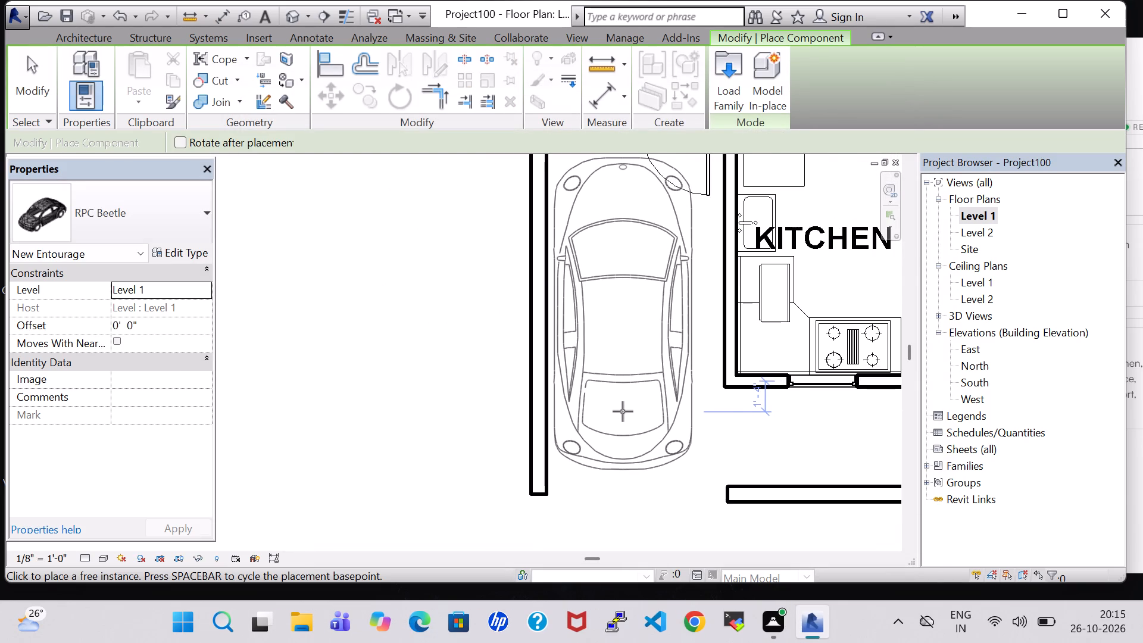
left_click(623, 411)
scroll(623, 411, "down", 1)
key("Escape")
key("Escape")
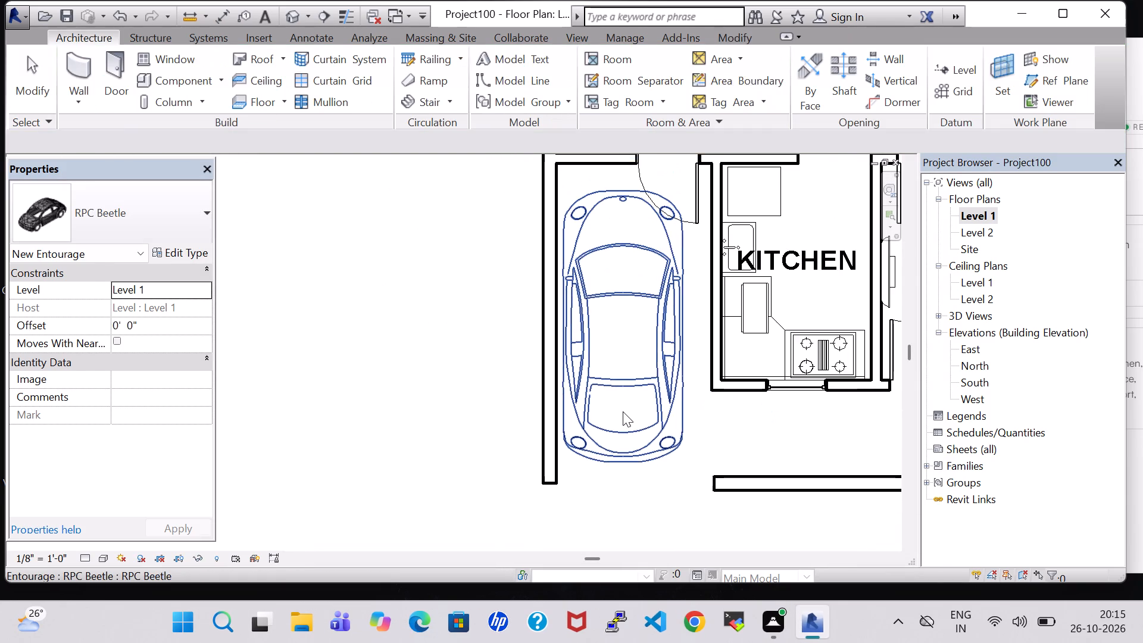
scroll(623, 411, "down", 7)
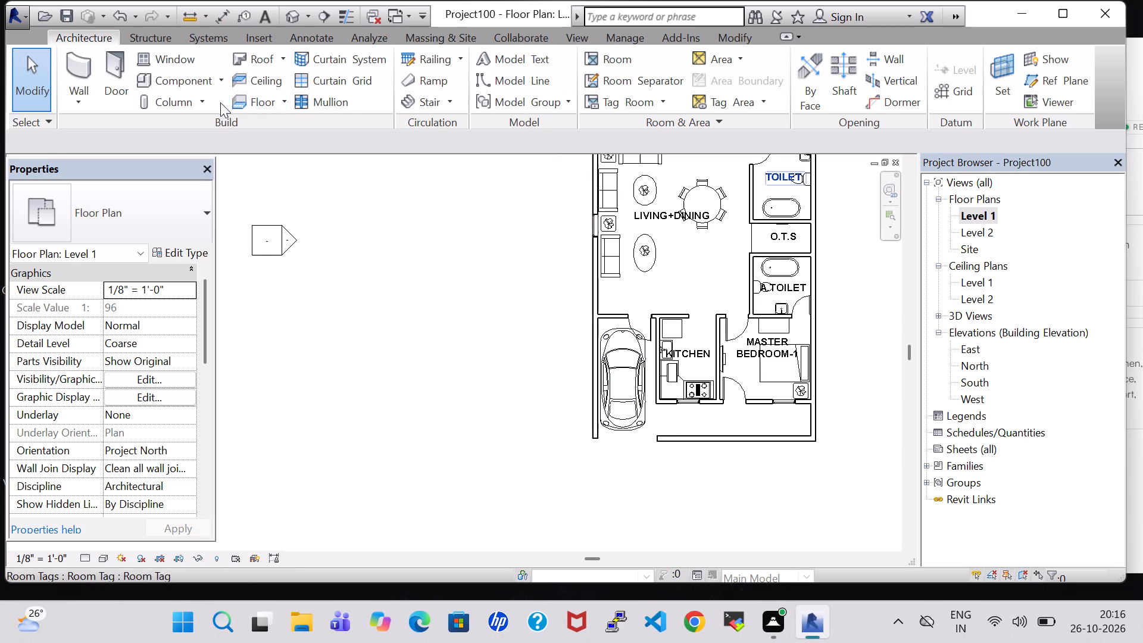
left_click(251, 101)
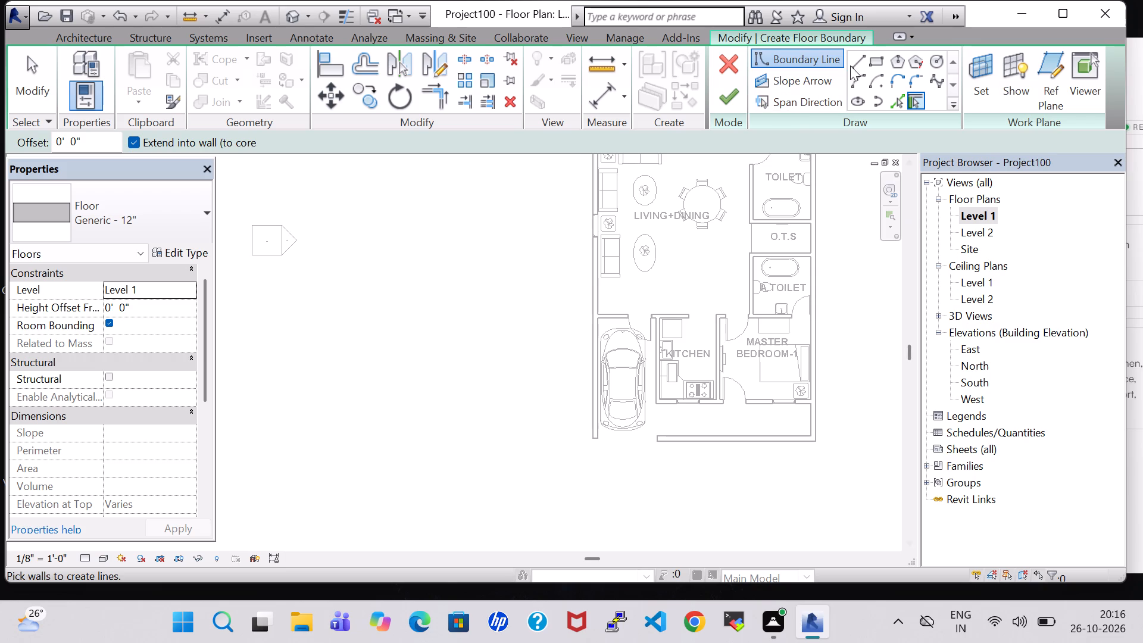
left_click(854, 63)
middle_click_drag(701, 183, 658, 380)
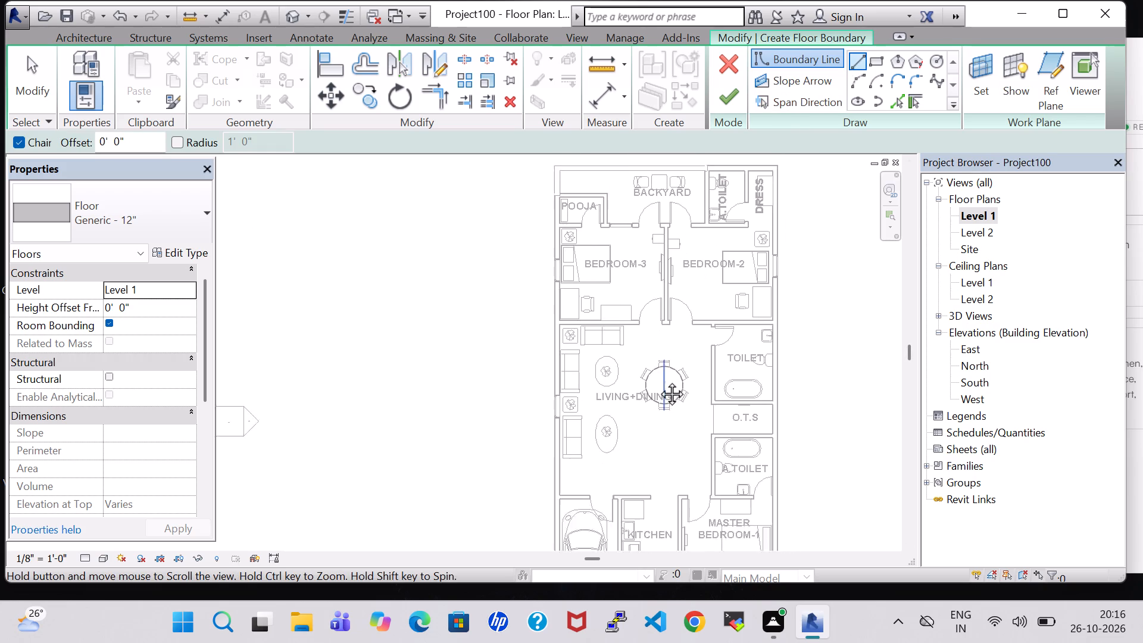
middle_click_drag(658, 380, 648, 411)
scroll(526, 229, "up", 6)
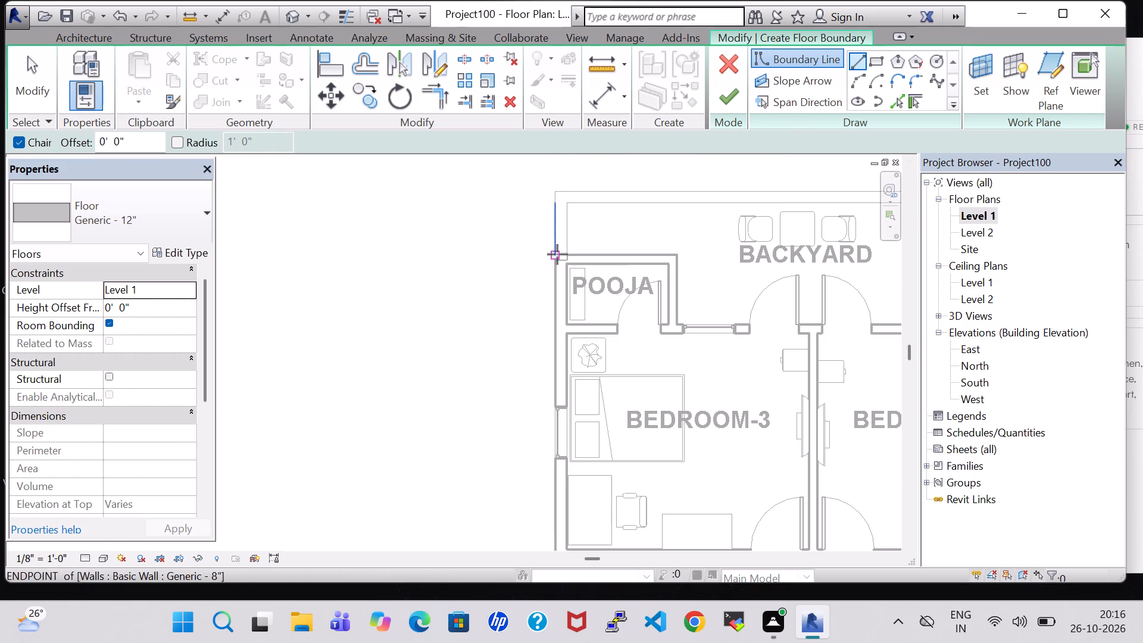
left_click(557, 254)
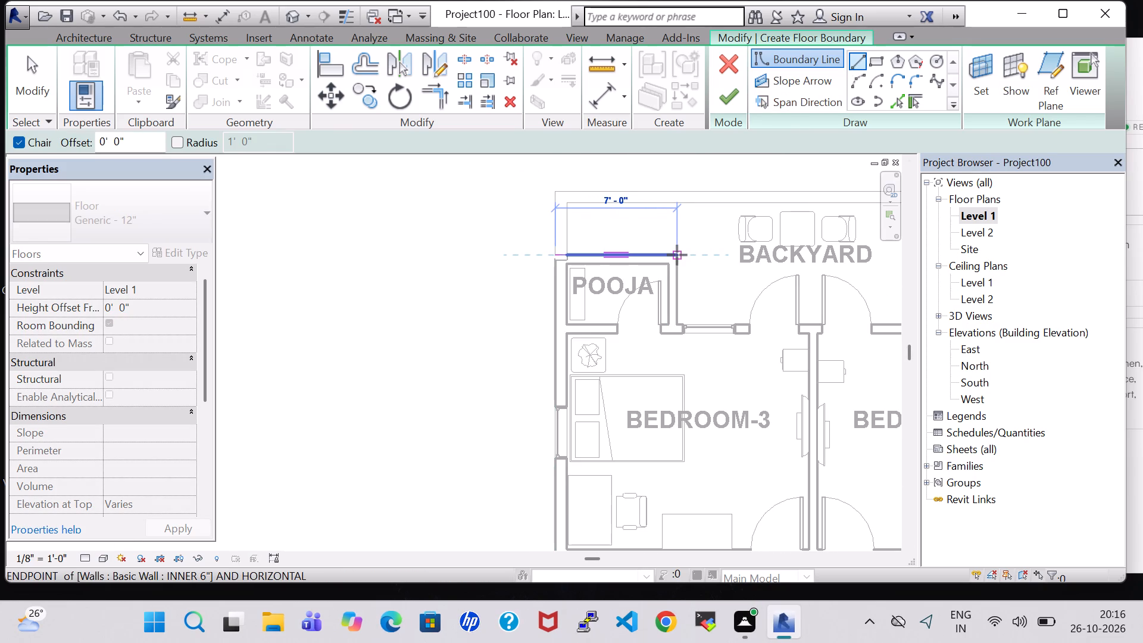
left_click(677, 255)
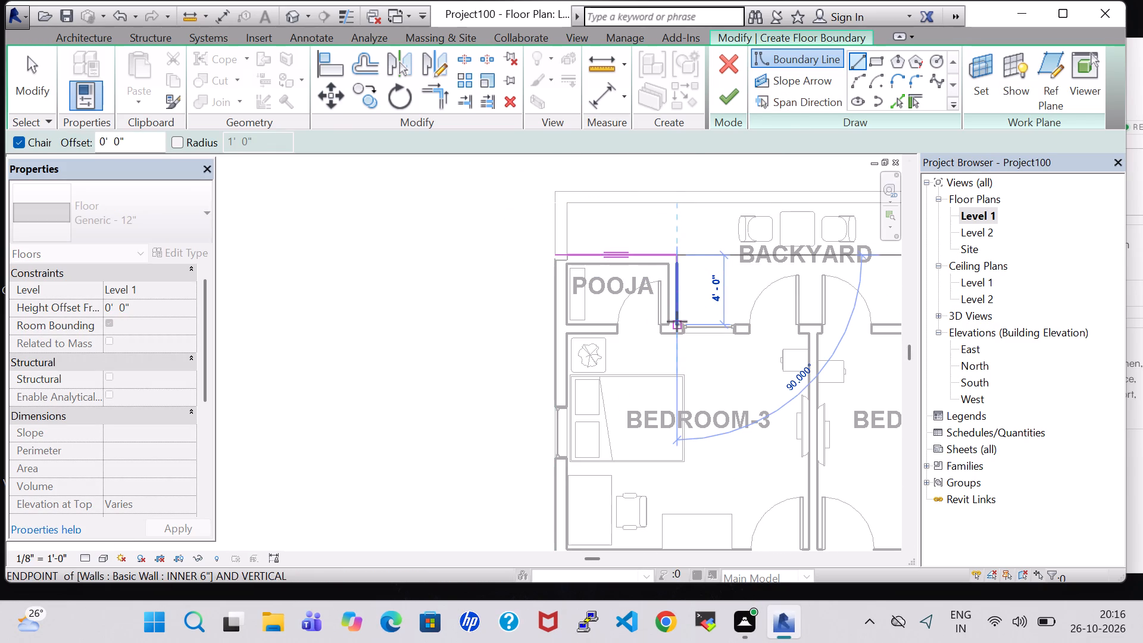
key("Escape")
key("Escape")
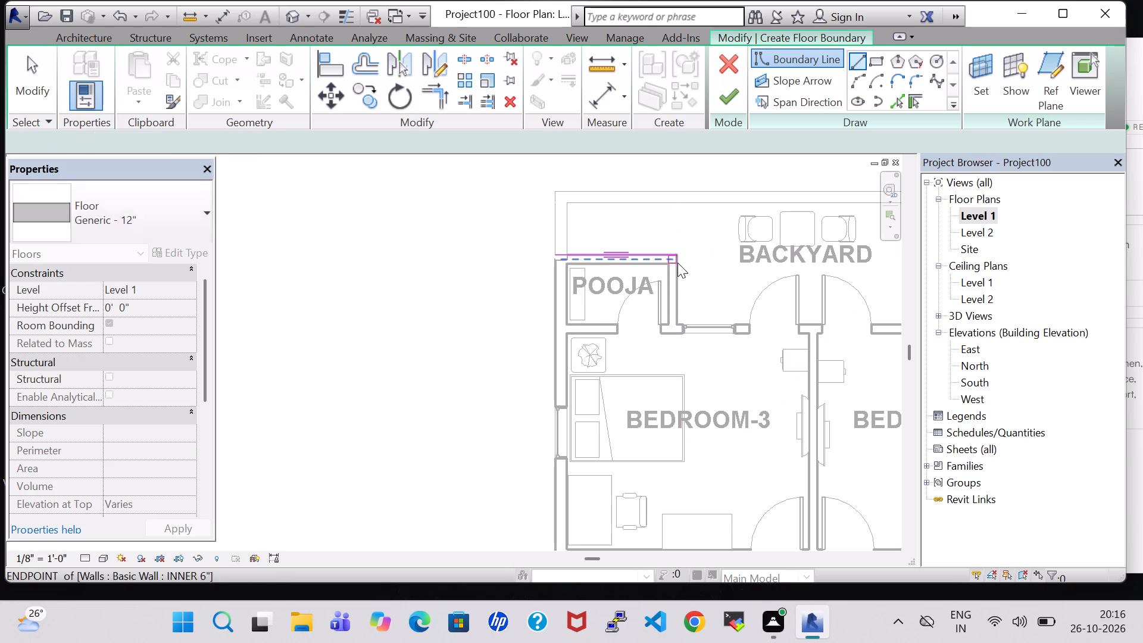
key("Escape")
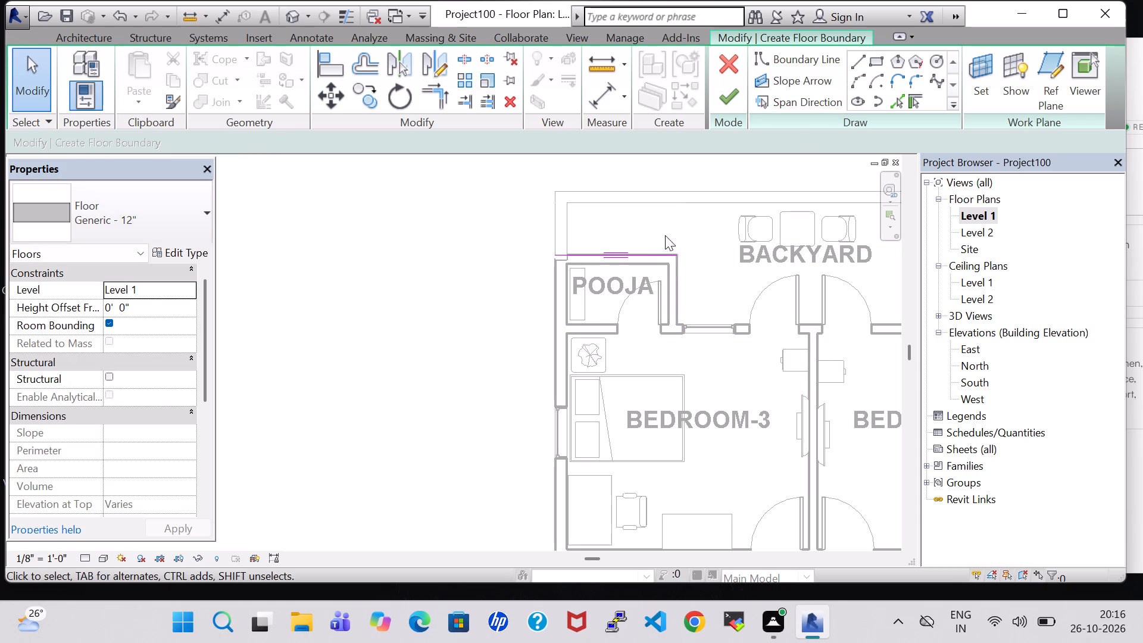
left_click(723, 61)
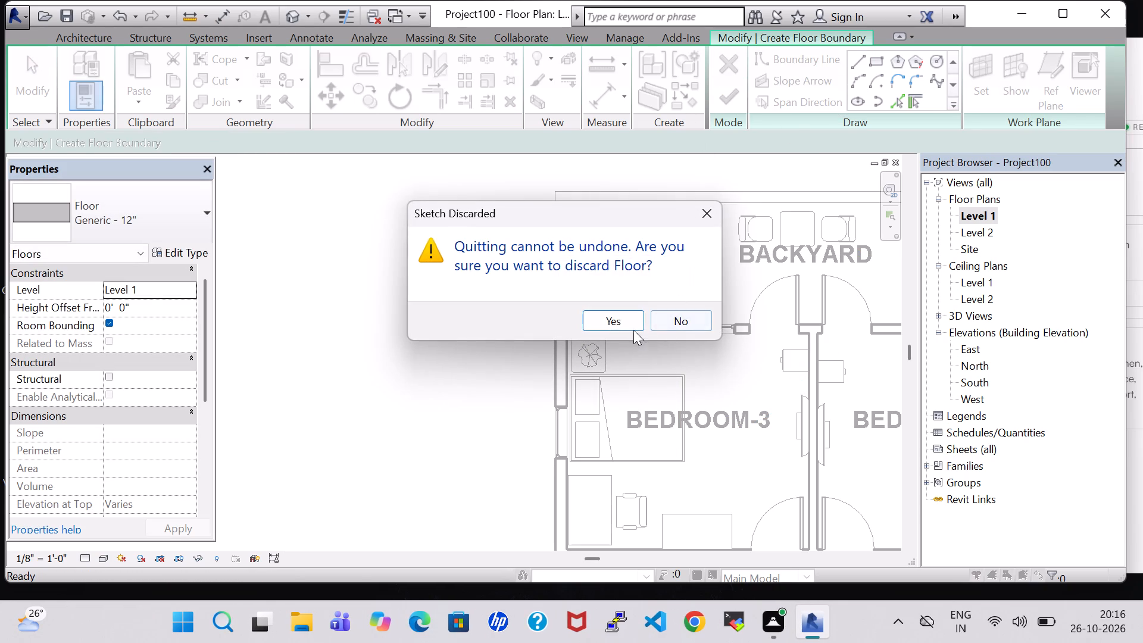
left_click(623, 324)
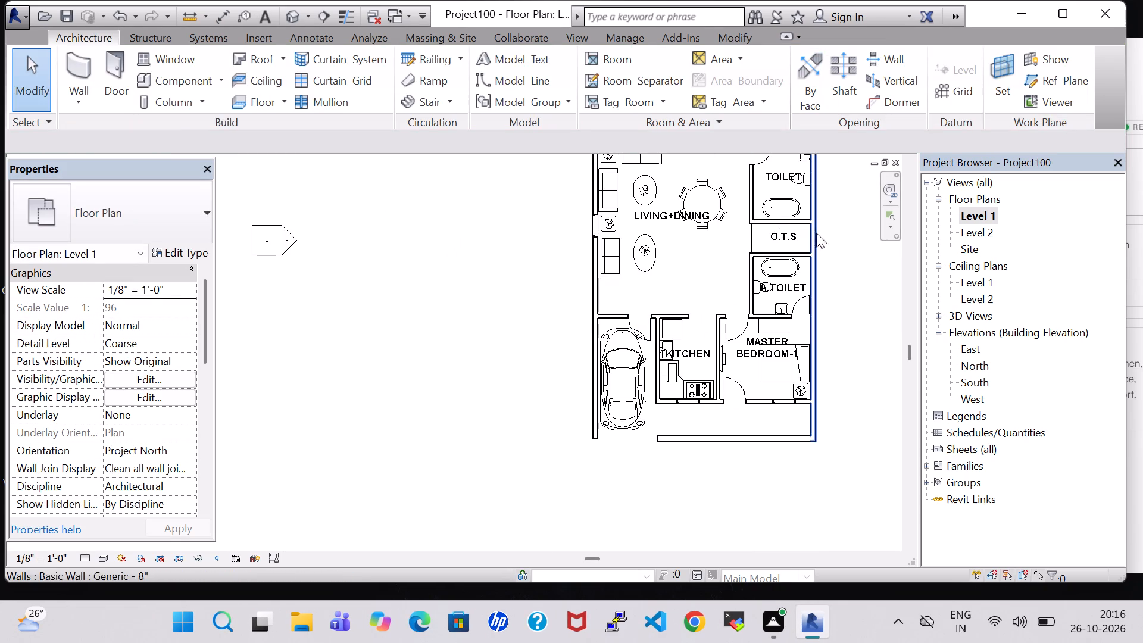
Start a Generic - 12" floor on Level 1 and sketch its back boundary line, about 29' 8", along the backyard's outer wall face.
middle_click_drag(828, 232, 829, 429)
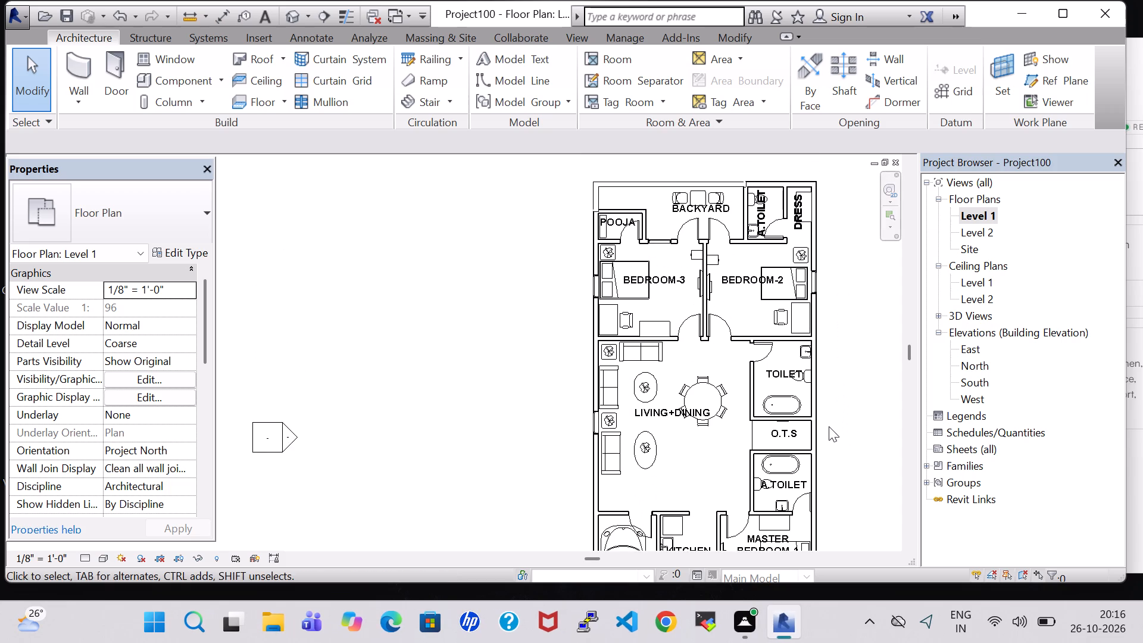
scroll(829, 426, "down", 1)
middle_click_drag(835, 324, 788, 329)
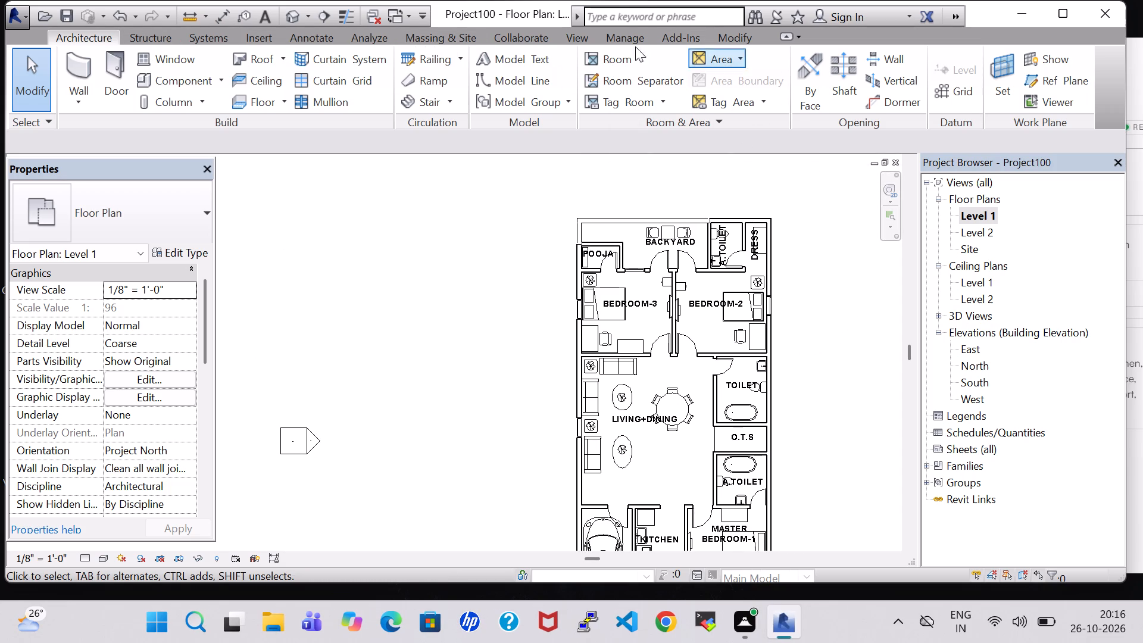
left_click(149, 42)
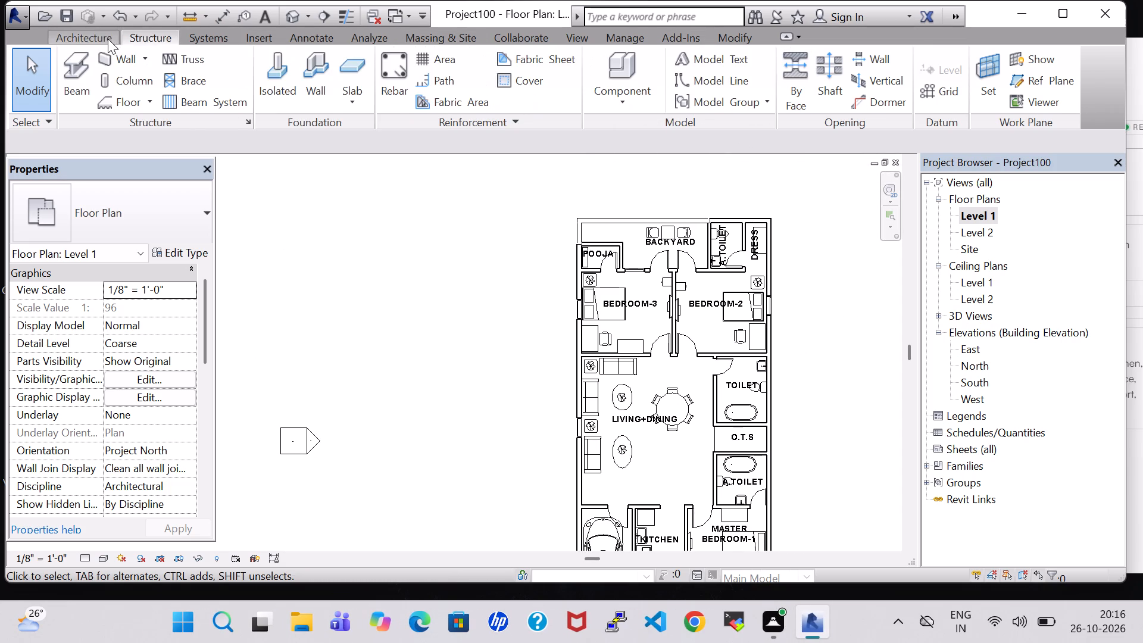
left_click(108, 39)
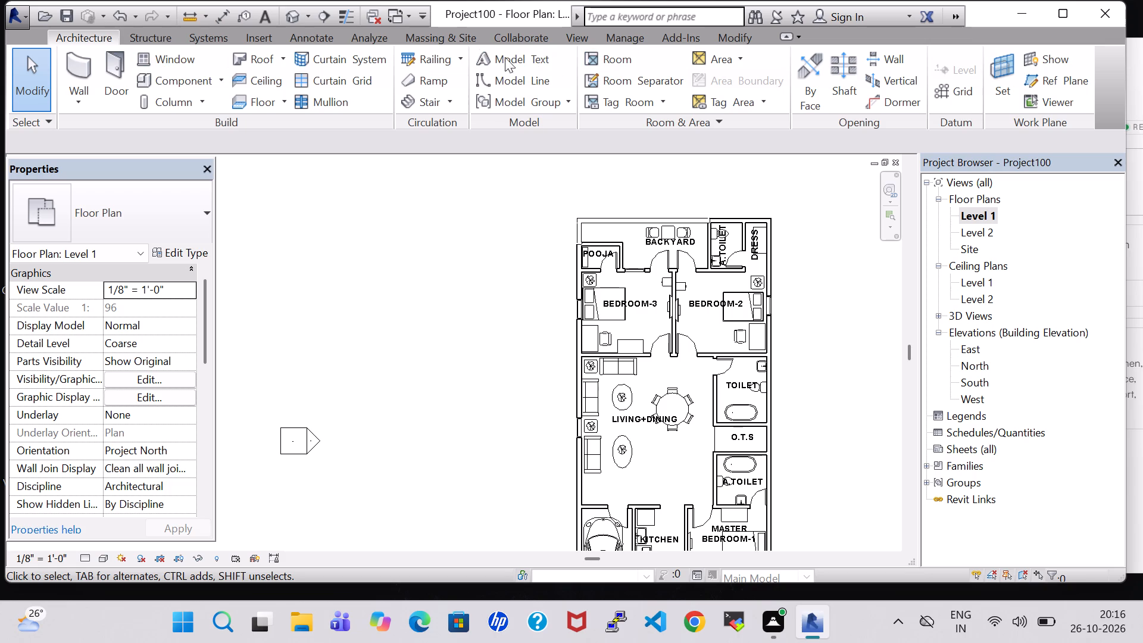
left_click(263, 99)
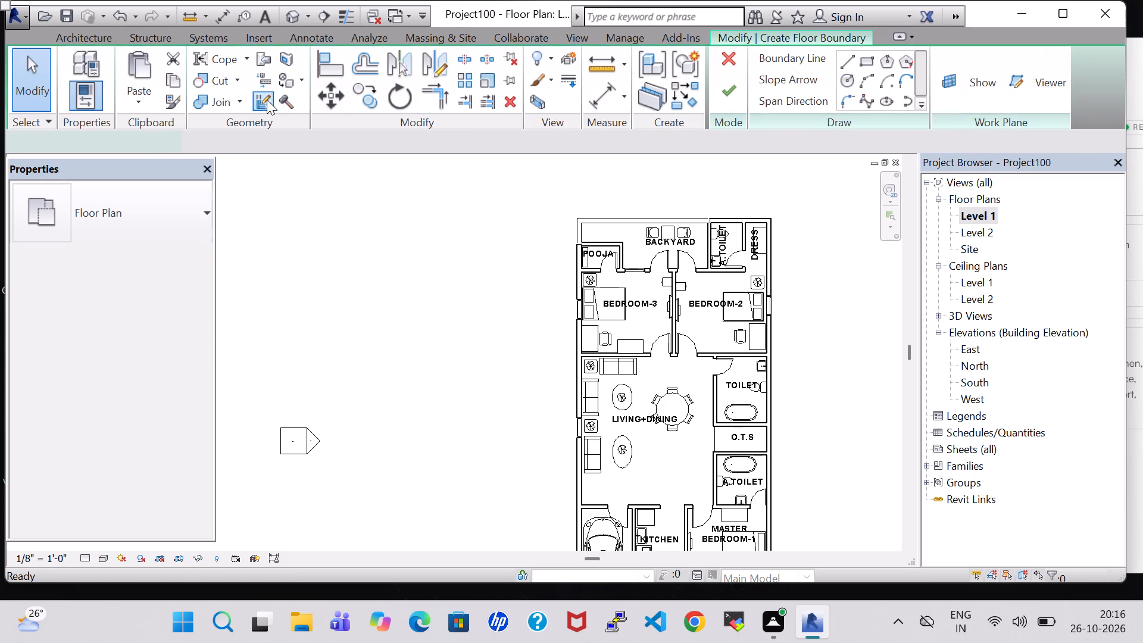
left_click(854, 68)
scroll(567, 188, "up", 4)
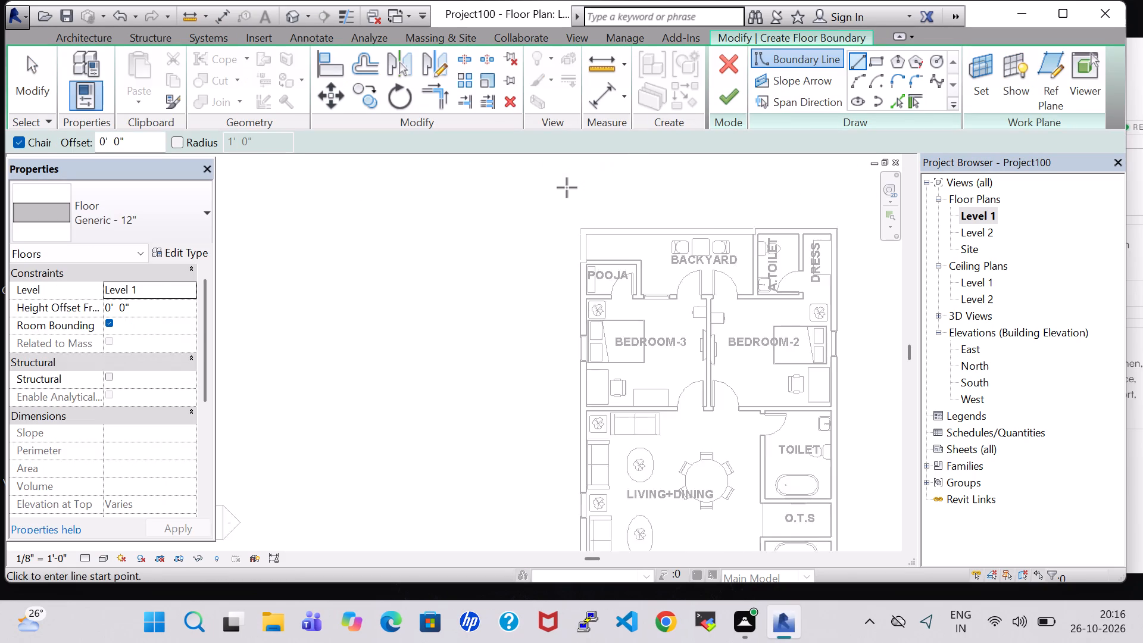
scroll(567, 188, "up", 2)
left_click(590, 262)
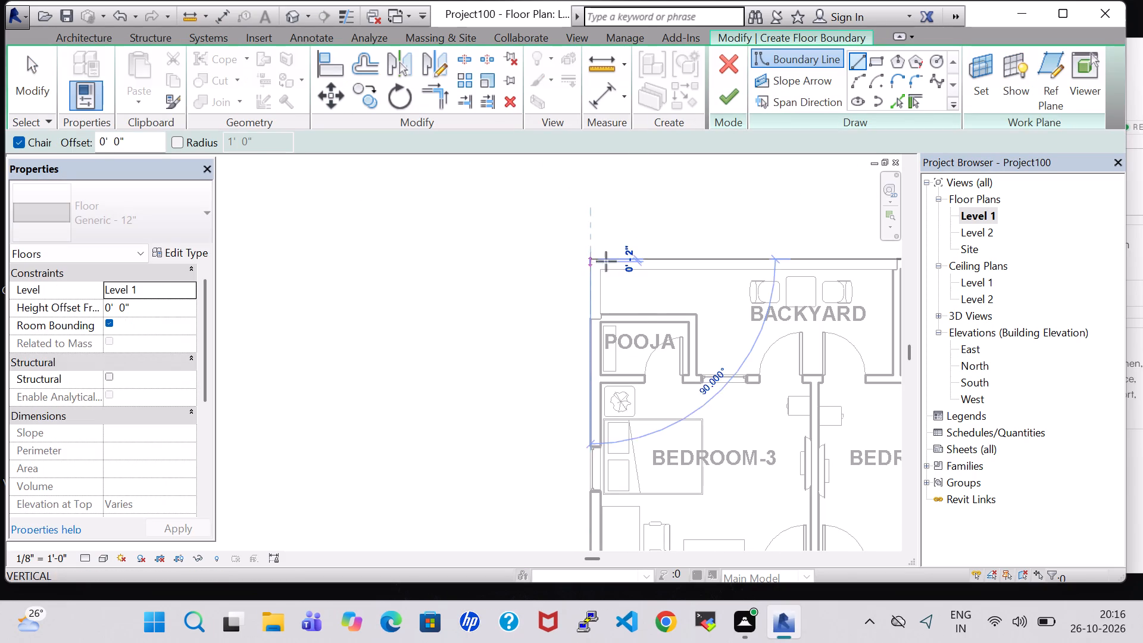
middle_click_drag(813, 262, 476, 274)
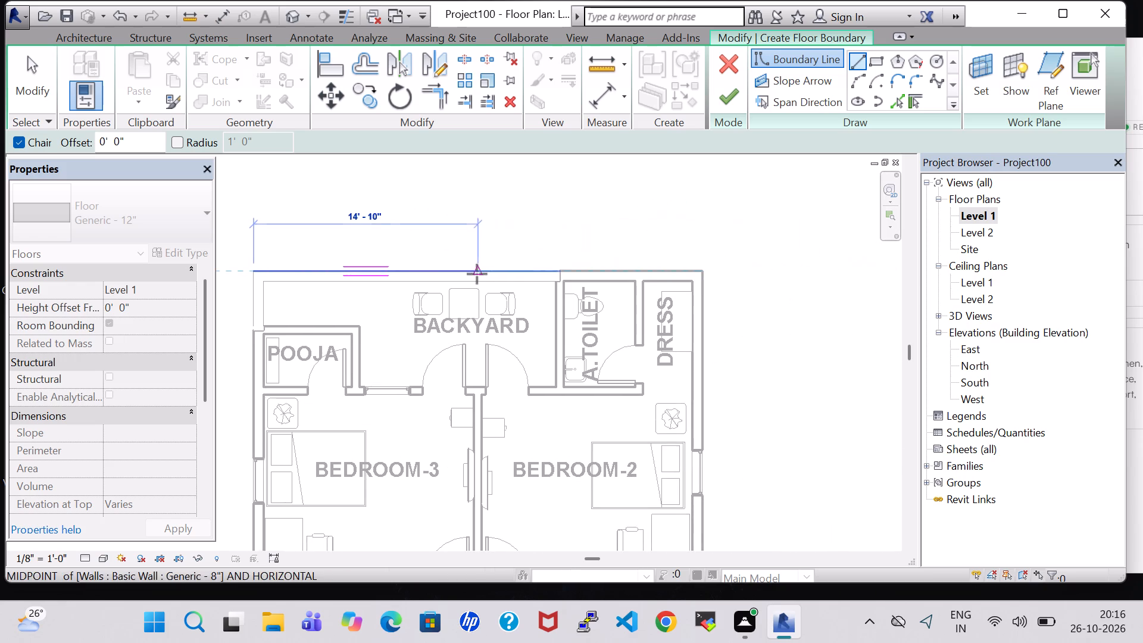
left_click(703, 272)
Continue the floor boundary down the toilet-side outer wall to the master bedroom's front wall, and along that wall to the kitchen's outer corner.
middle_click_drag(705, 452, 698, 444)
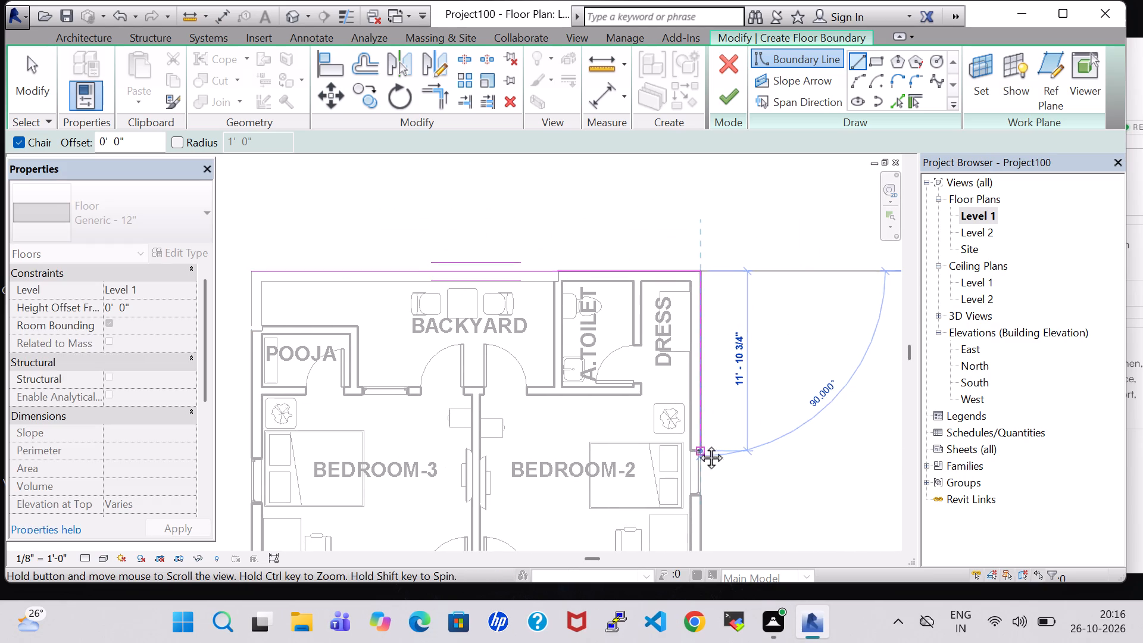
middle_click_drag(698, 444, 682, 209)
middle_click_drag(677, 470, 674, 198)
middle_click(674, 198)
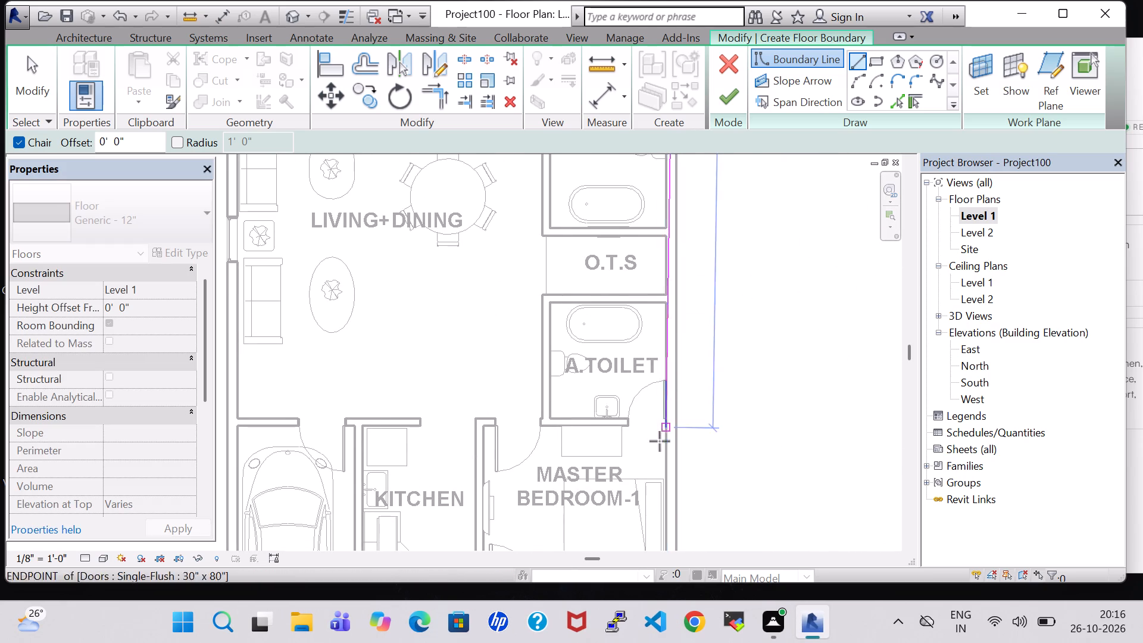
middle_click_drag(673, 464, 699, 189)
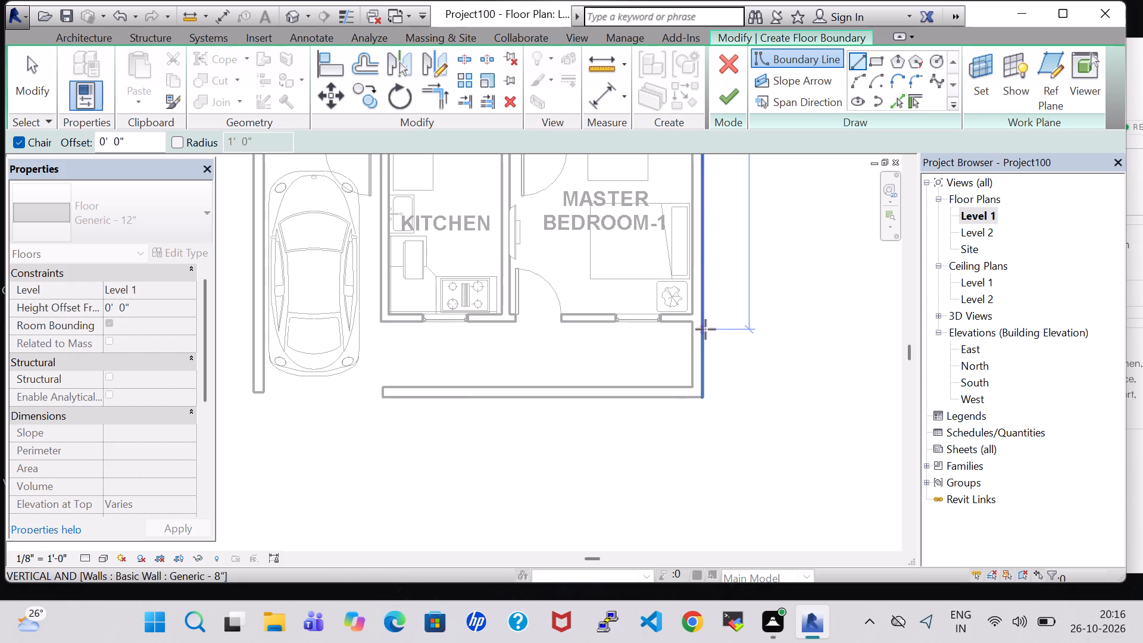
left_click(704, 324)
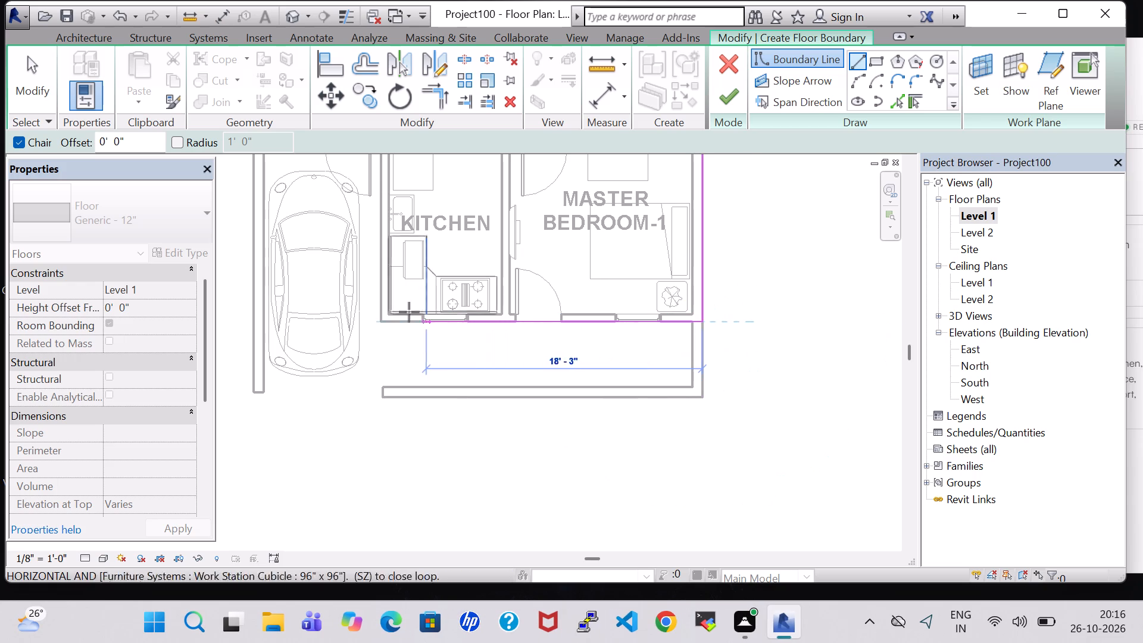
left_click(384, 323)
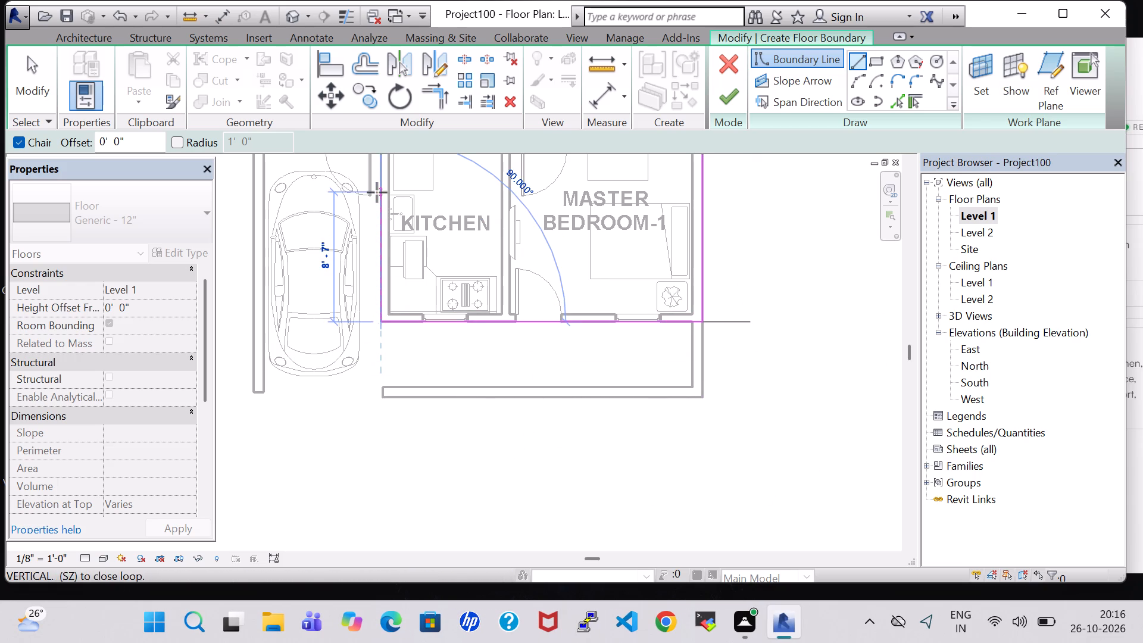
Run the floor boundary about 11' 4" up the kitchen's side wall and about 8' 5" across the head of the car bay.
middle_click_drag(377, 192, 399, 369)
scroll(399, 369, "up", 1)
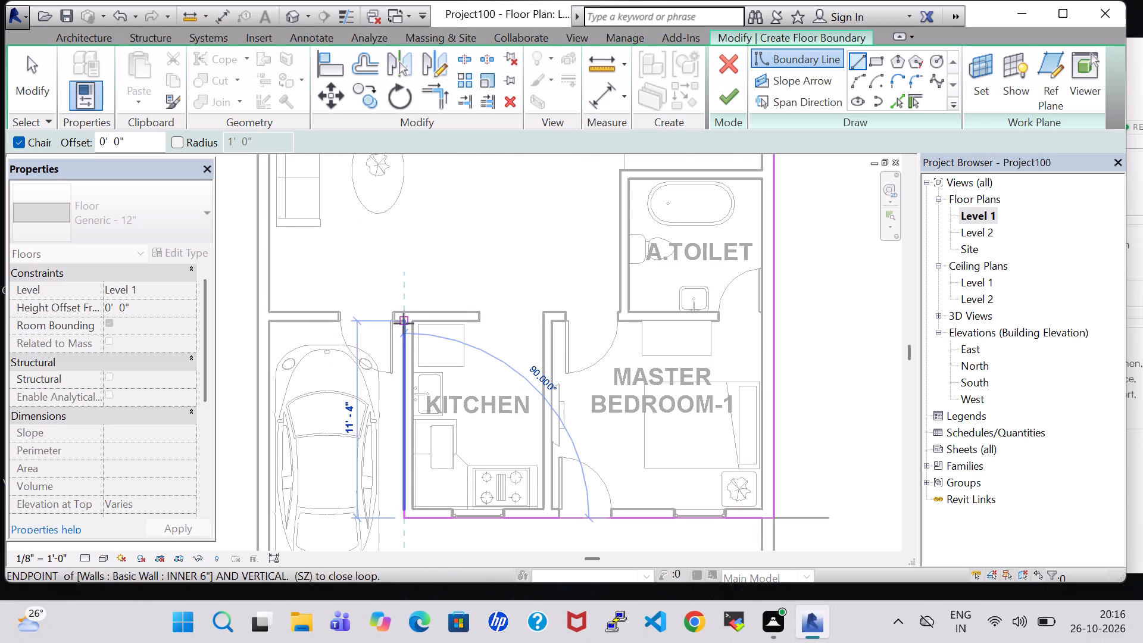
left_click(404, 323)
left_click(255, 320)
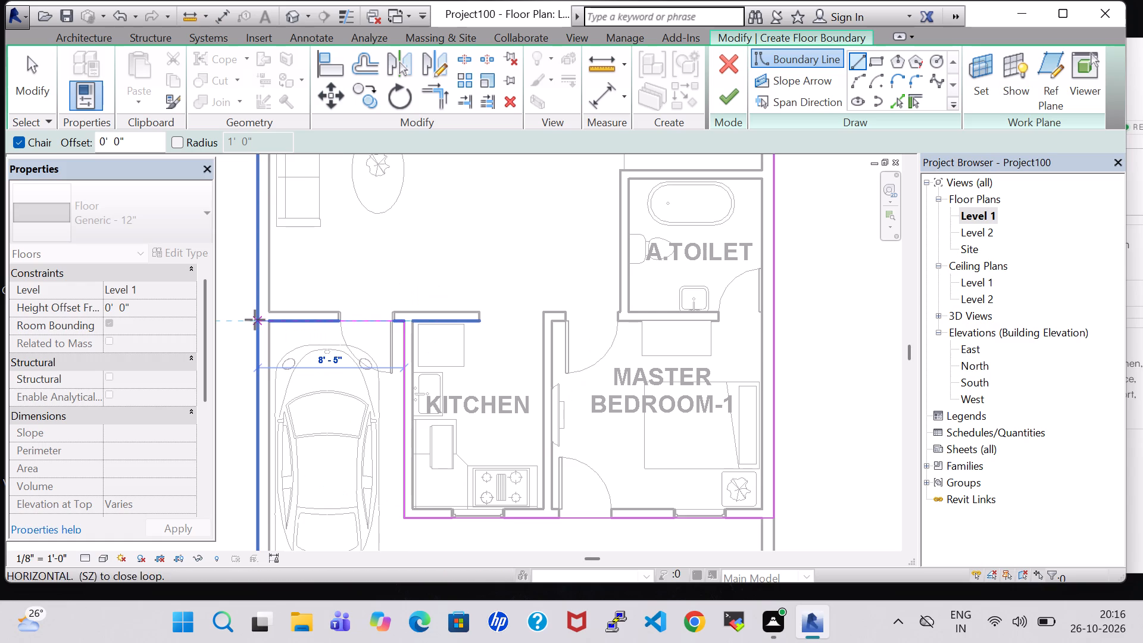
Close the floor boundary along the living room and pooja side wall to the backyard corner, and finish the floor.
middle_click_drag(251, 179, 321, 474)
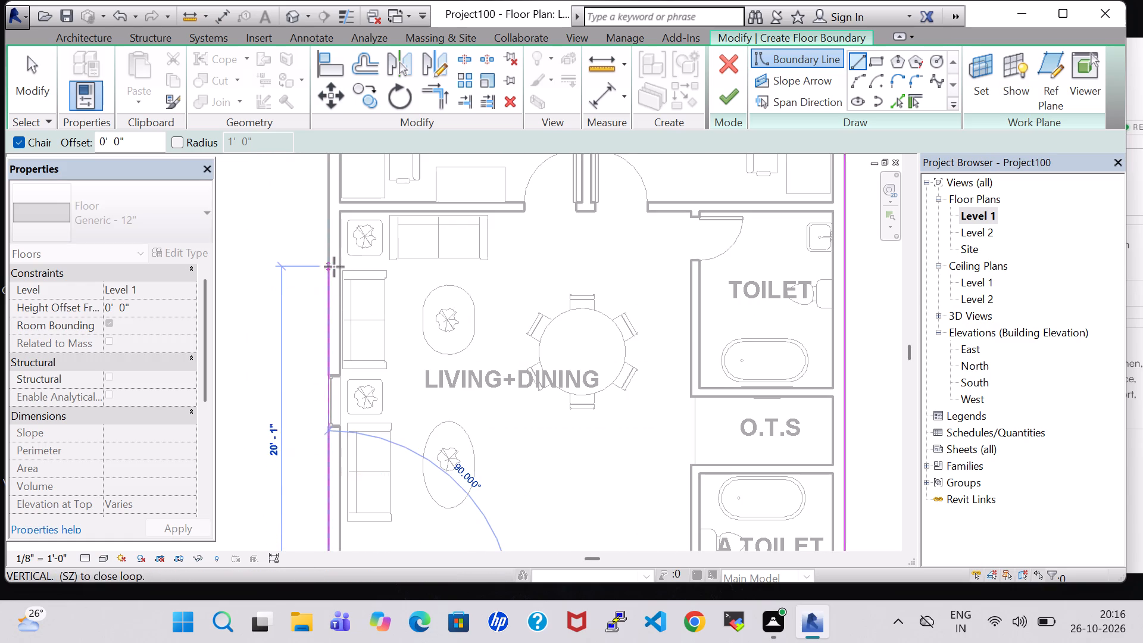
middle_click_drag(334, 267, 382, 505)
middle_click_drag(376, 227, 394, 485)
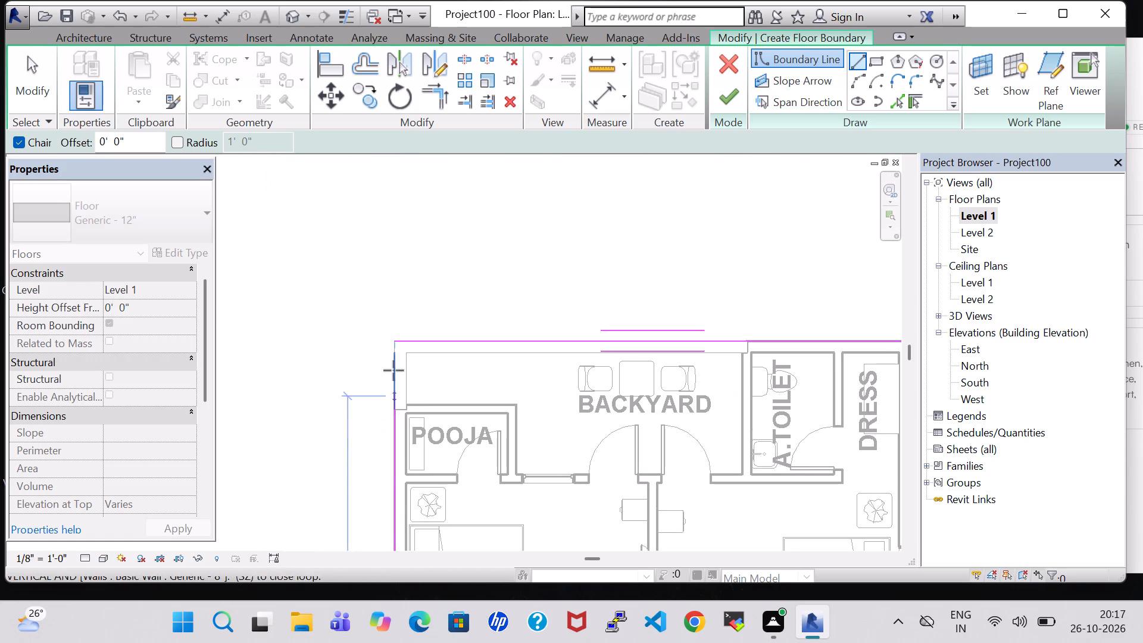
left_click(392, 347)
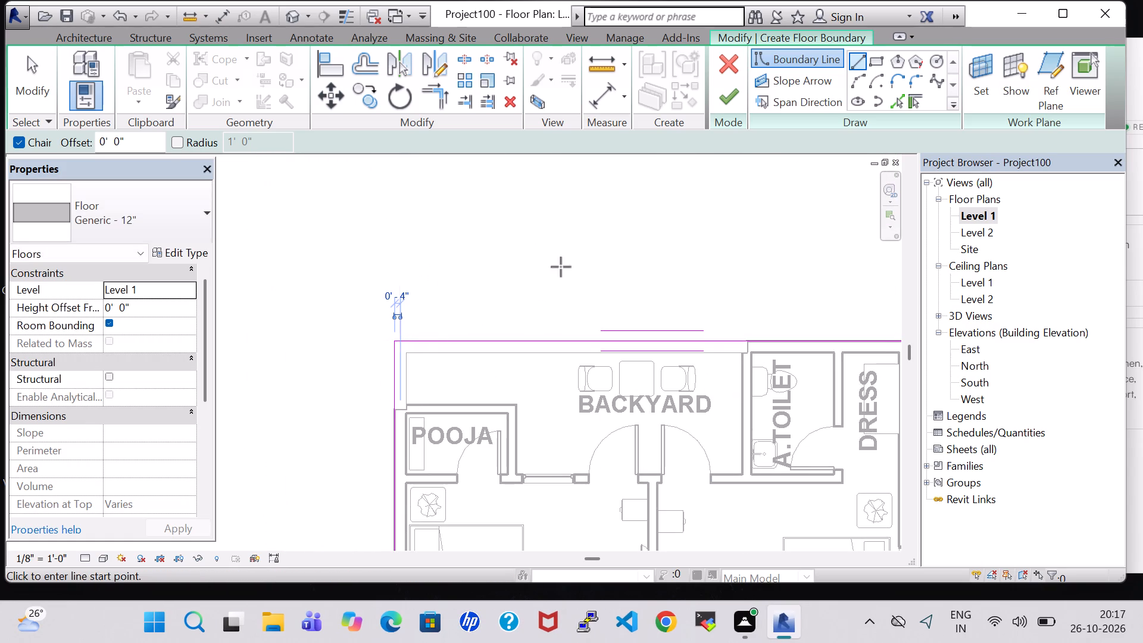
left_click(723, 99)
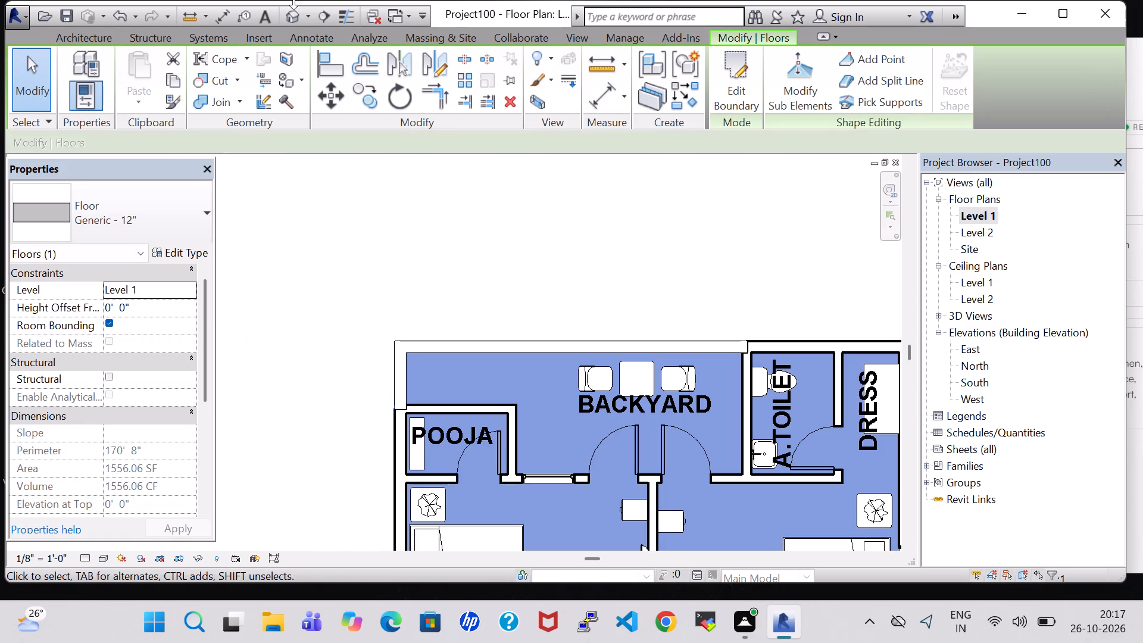
Examine the new floor beneath the furnished rooms in the 3D view.
left_click(286, 17)
scroll(517, 372, "down", 2)
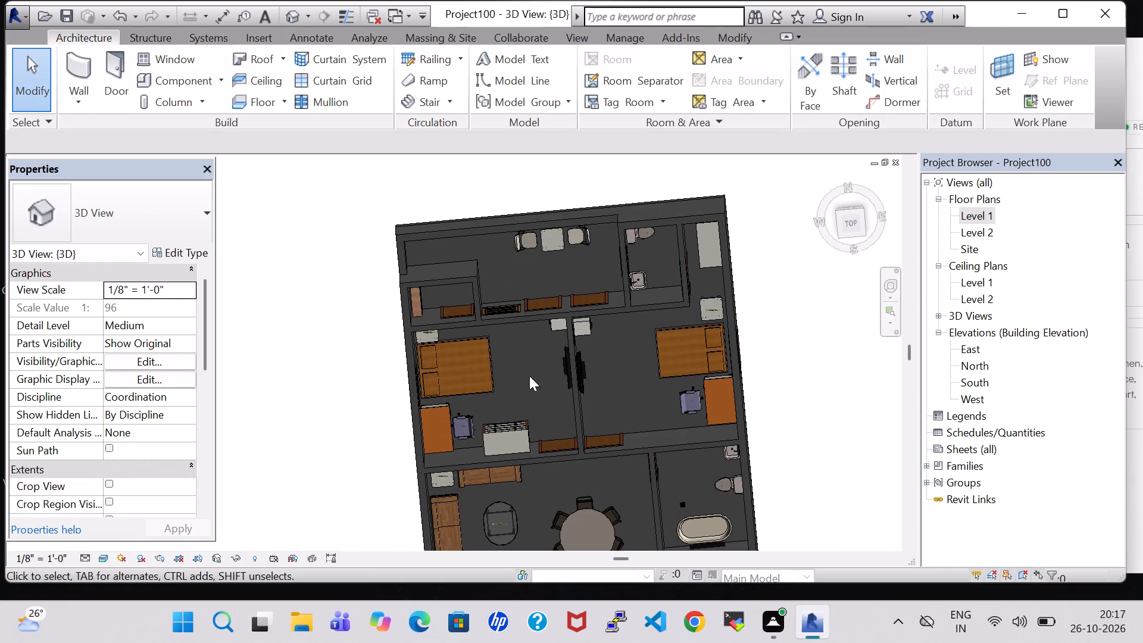
middle_click_drag(620, 397, 599, 320, "shift")
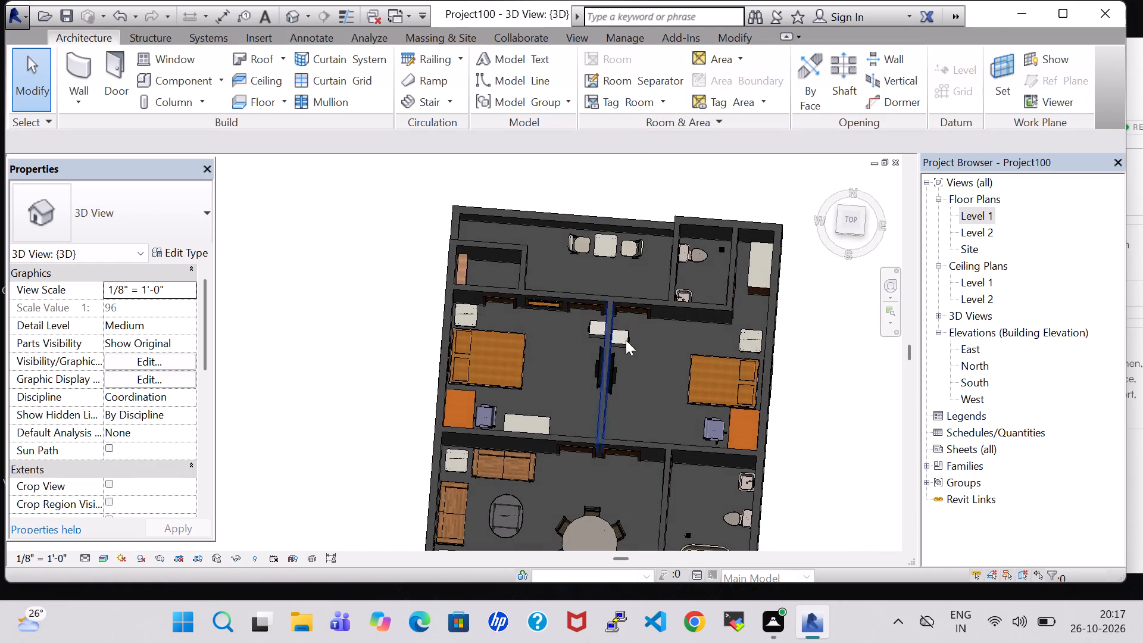
middle_click_drag(667, 392, 665, 372)
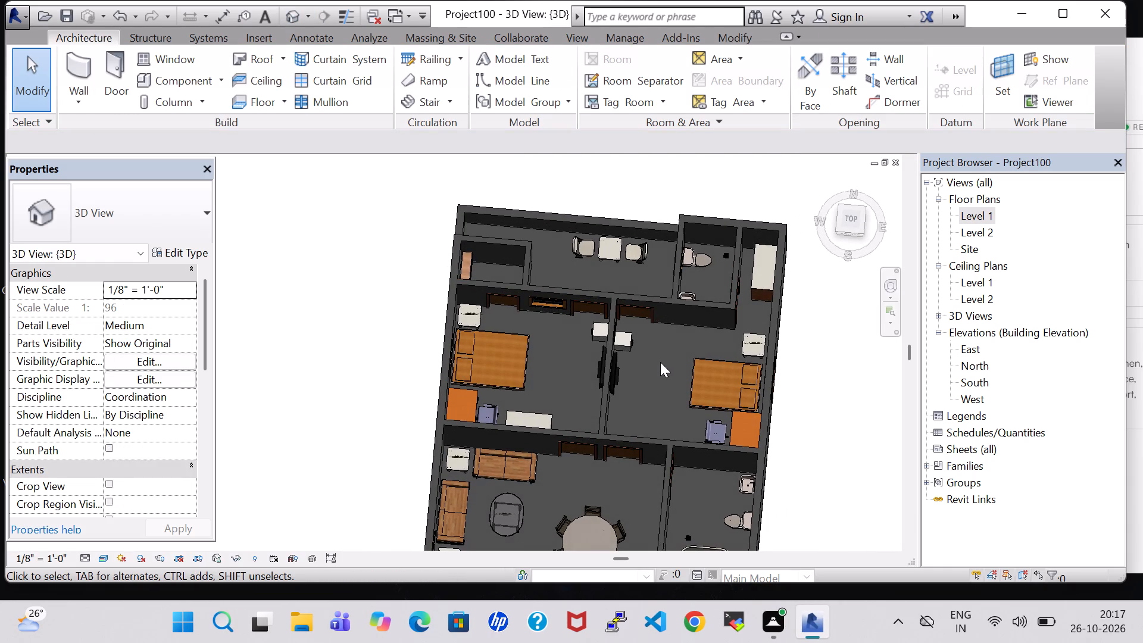
In the Level 1 plan, load the Washer family from the library's Specialty Equipment, Domestic folder for placement.
double_click(970, 211)
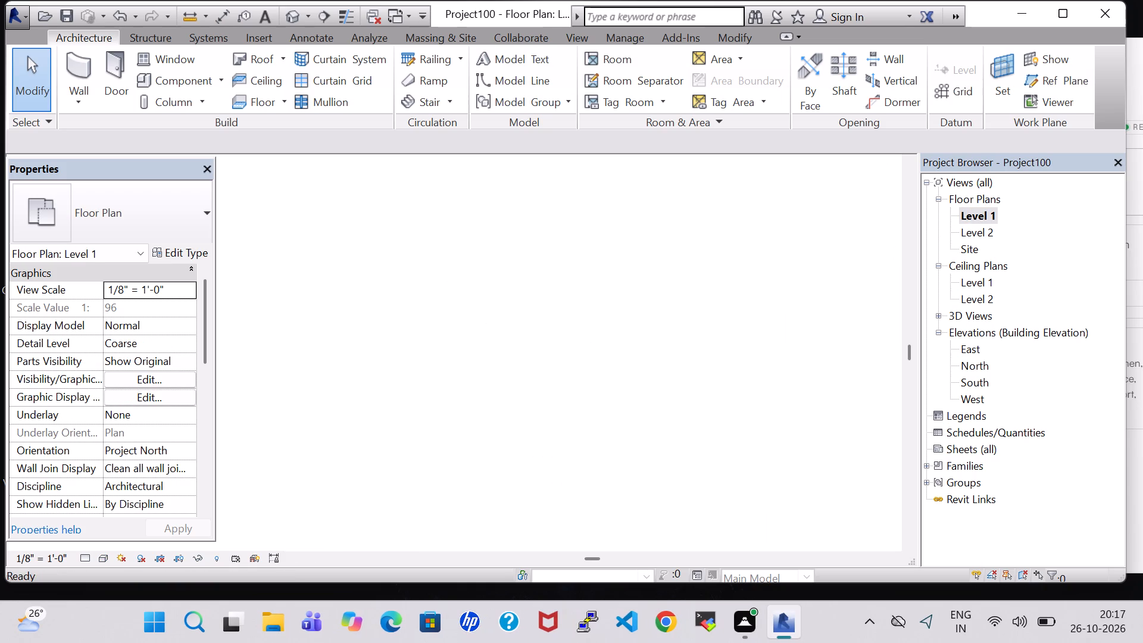
scroll(669, 304, "down", 2)
middle_click_drag(669, 304, 651, 260)
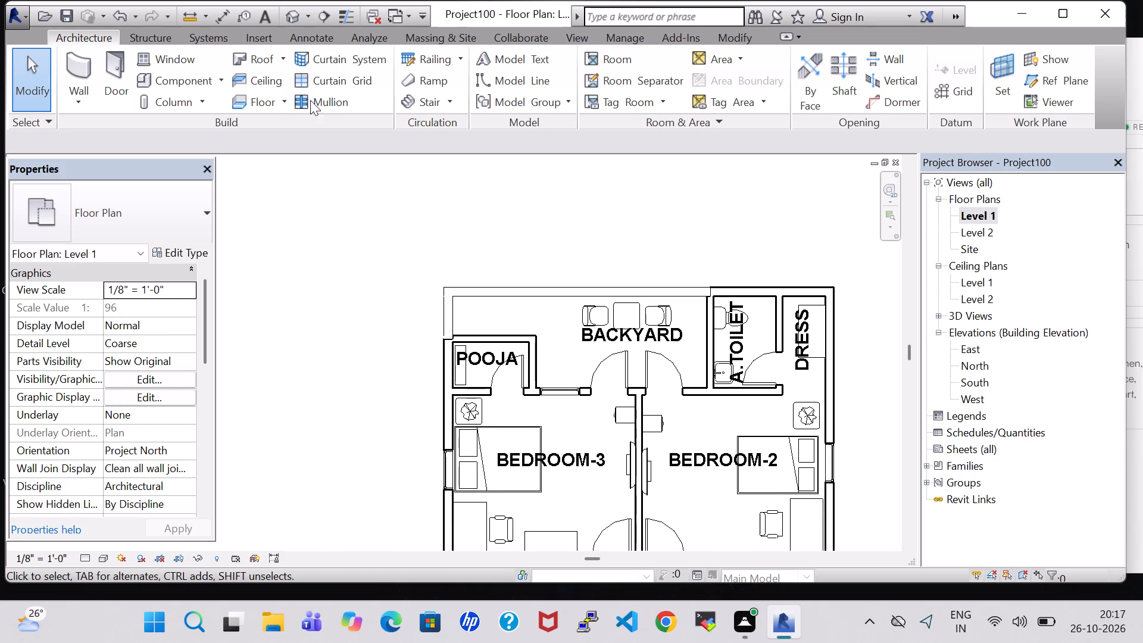
left_click(198, 76)
left_click(716, 79)
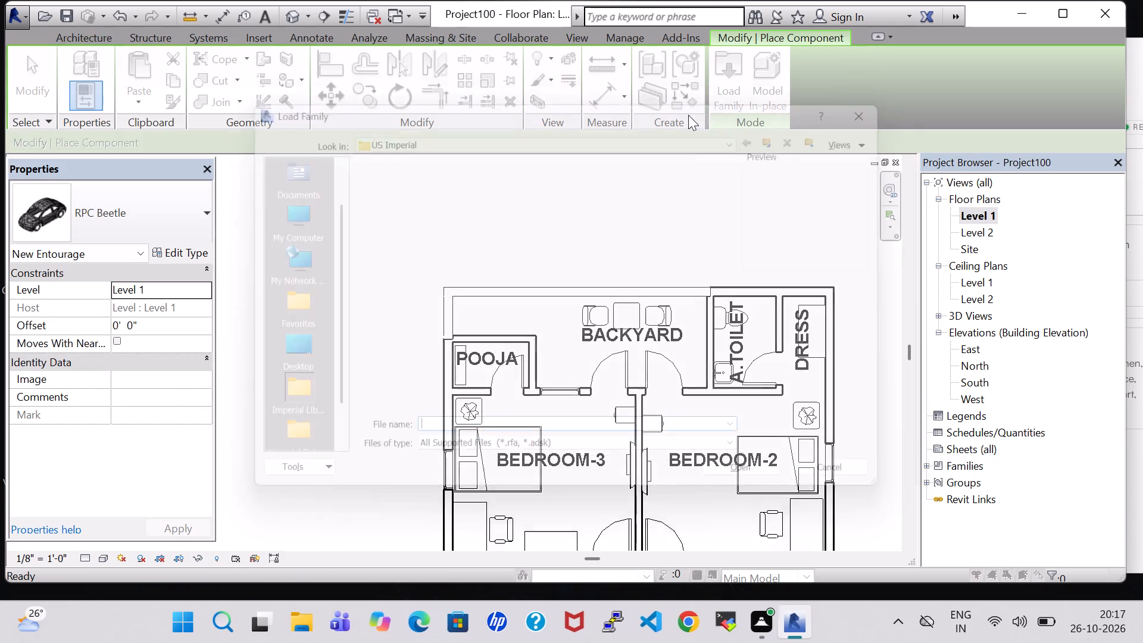
double_click(663, 386)
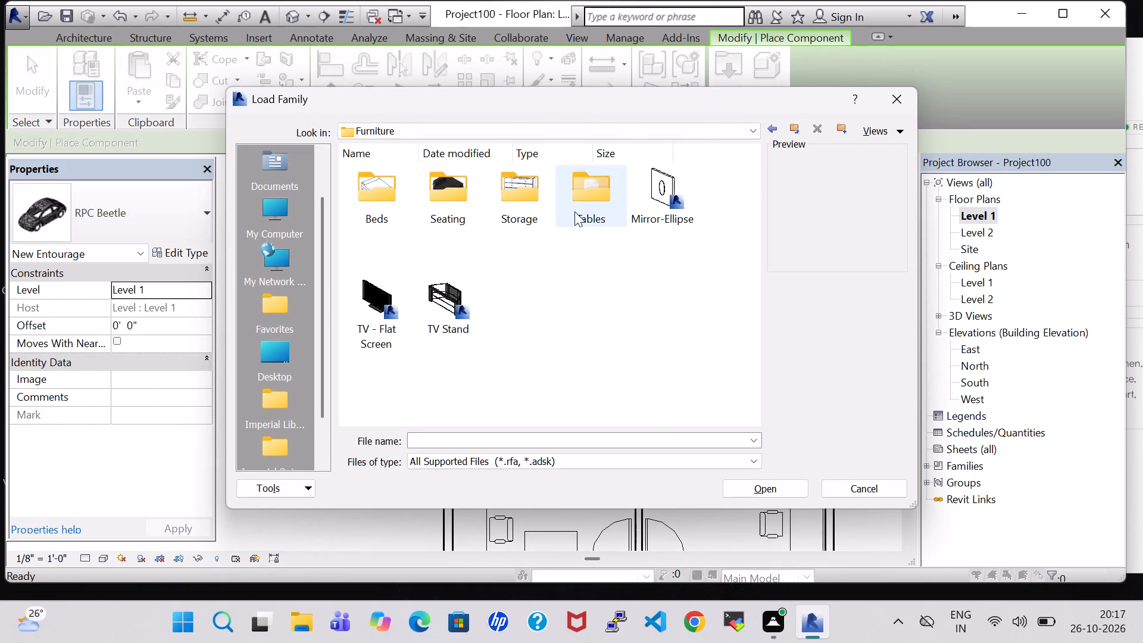
left_click(771, 130)
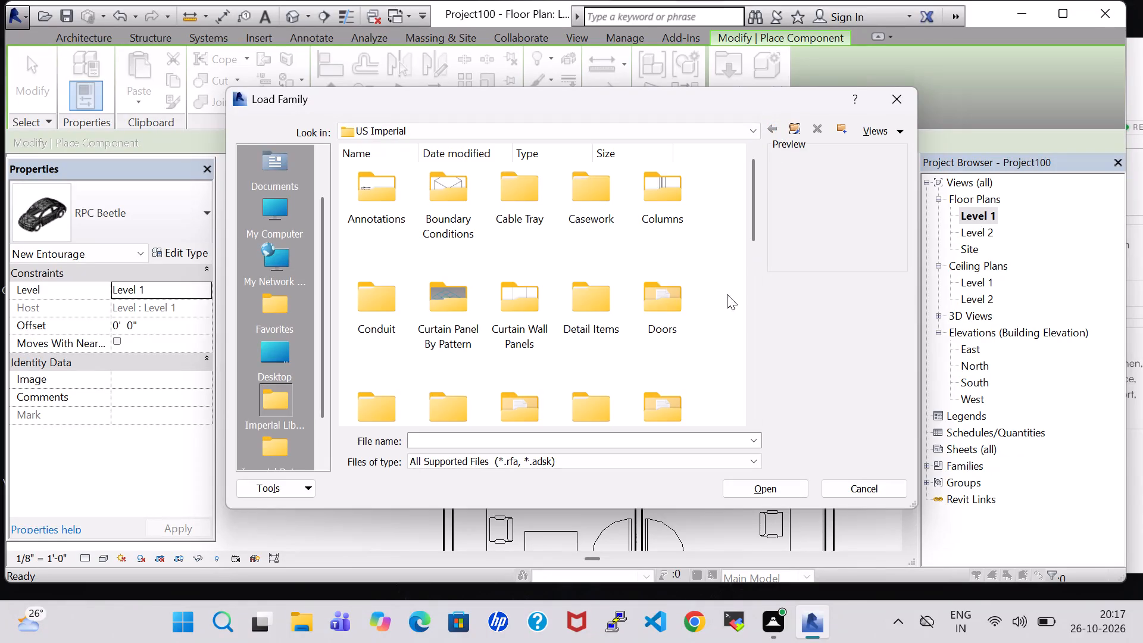
scroll(651, 350, "down", 1)
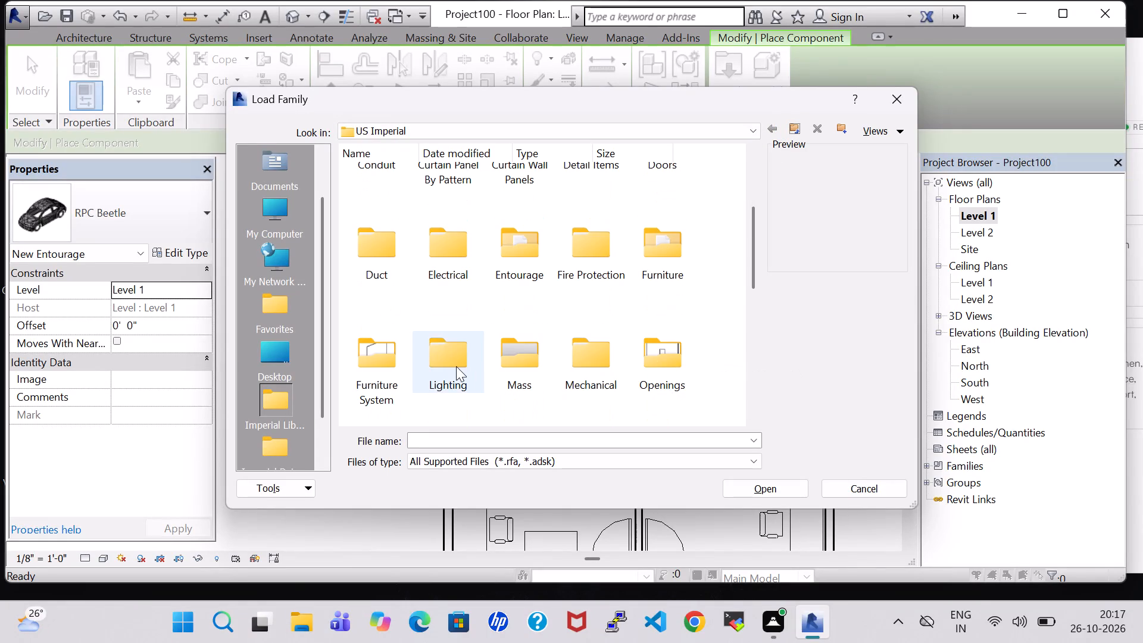
left_click(456, 366)
key("s")
double_click(443, 205)
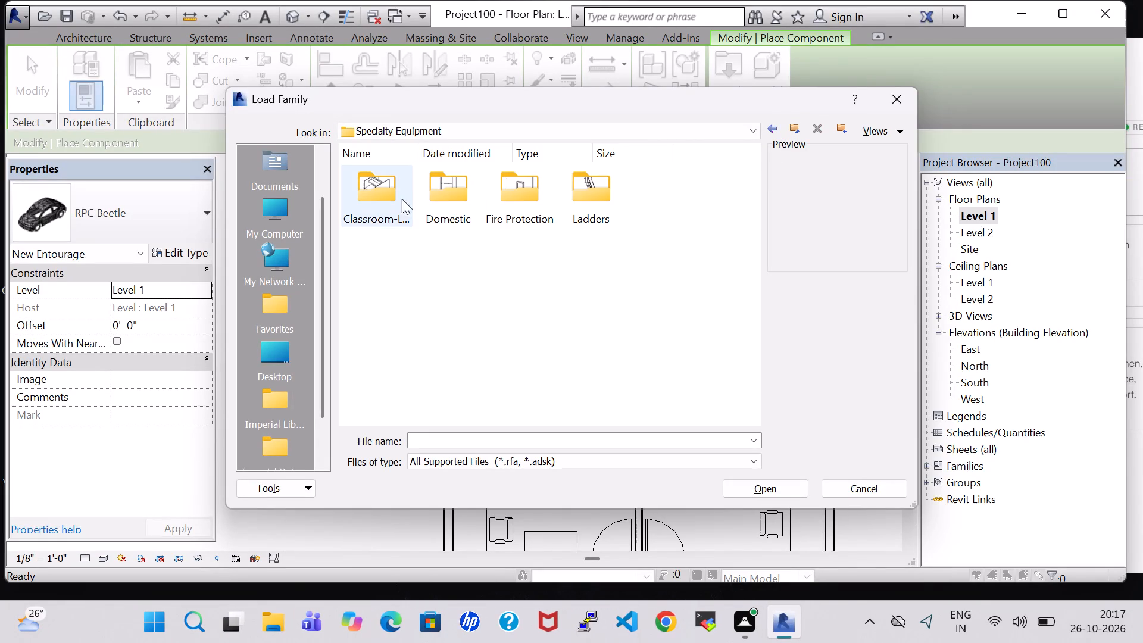
double_click(439, 192)
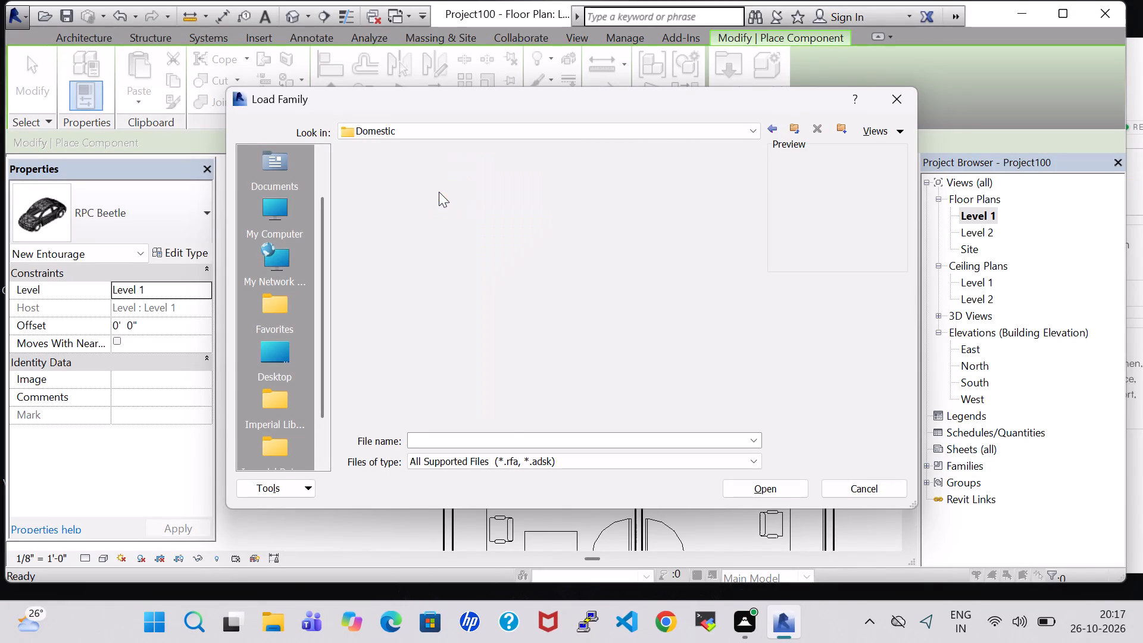
scroll(460, 210, "down", 2)
left_click(601, 369)
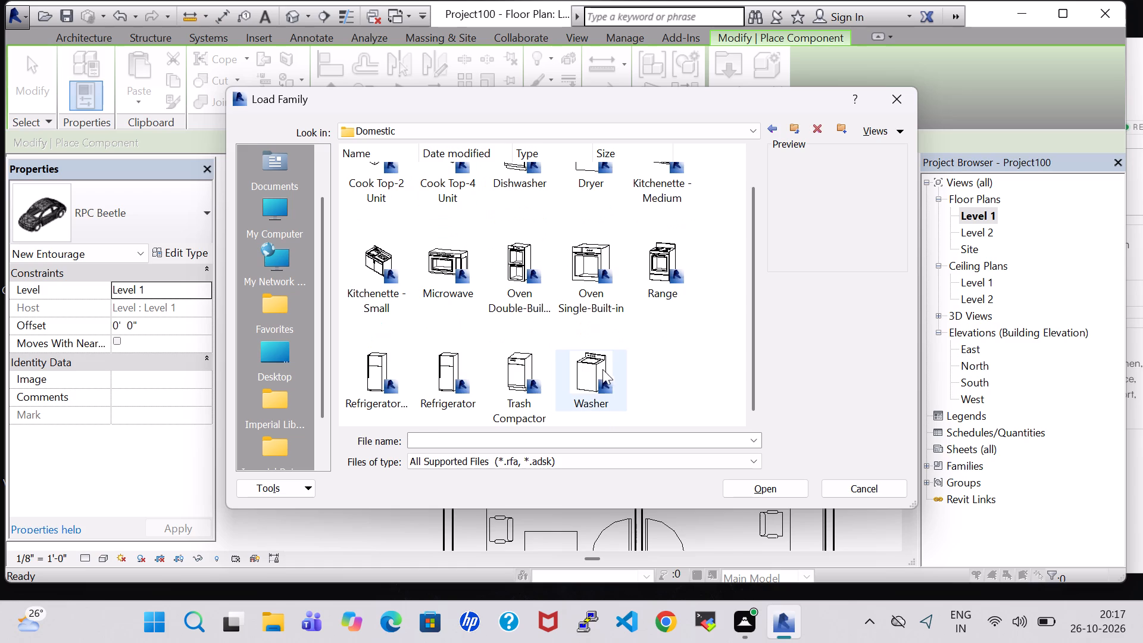
left_click(754, 492)
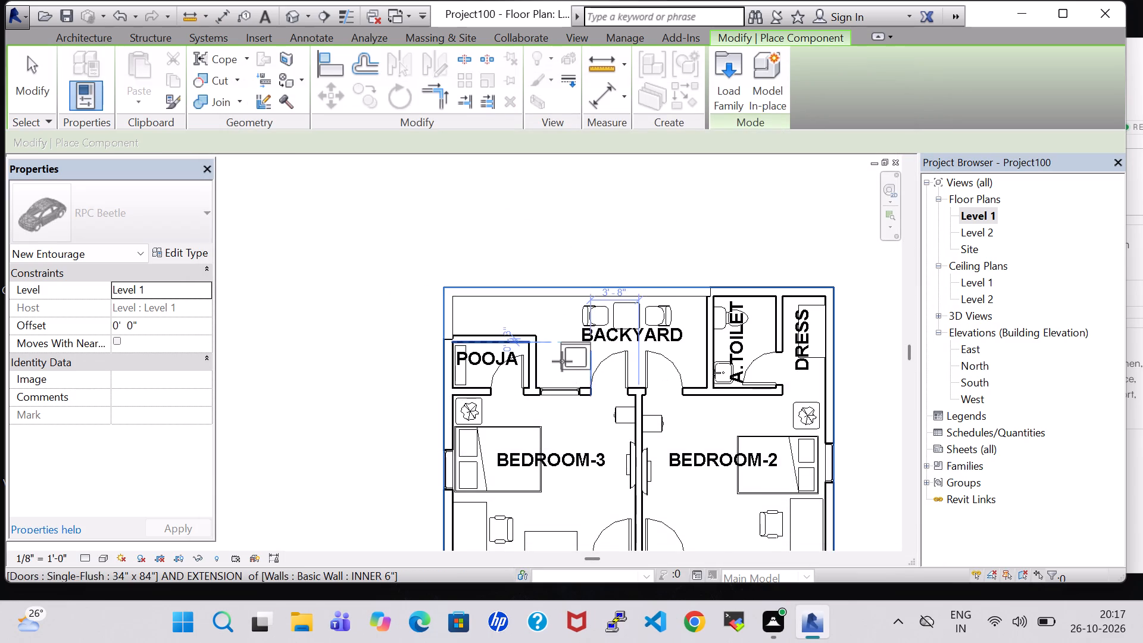
Rotate the 27" x 25" x 35" washer so its back faces the pooja room's side wall, and place it beside that wall in the backyard.
scroll(562, 361, "up", 5)
key("space")
key("space")
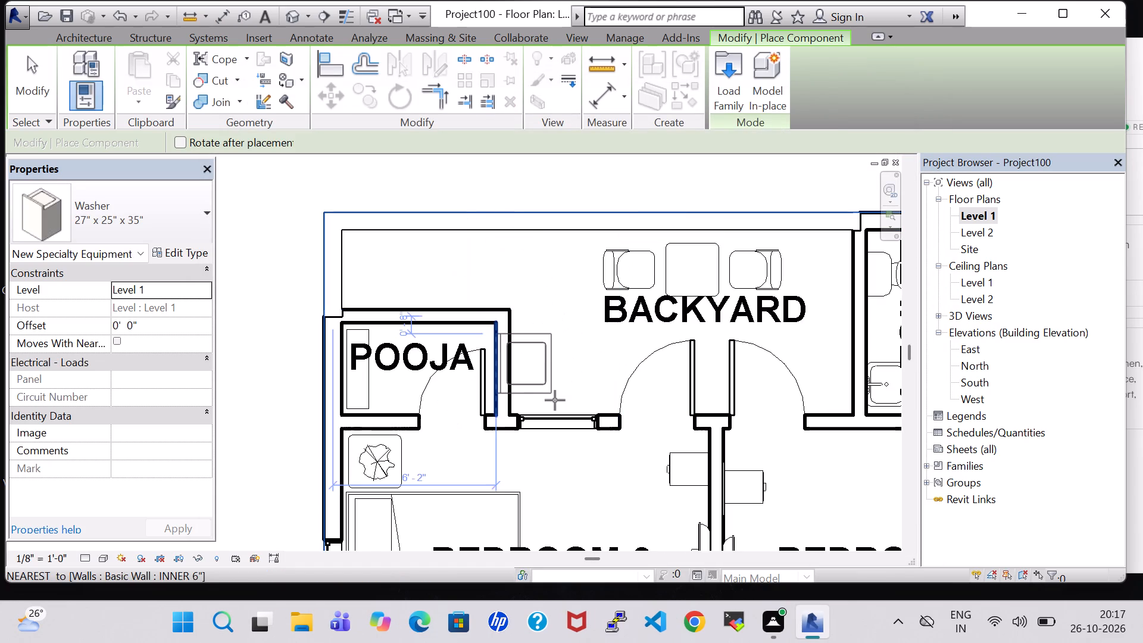
scroll(569, 400, "up", 3)
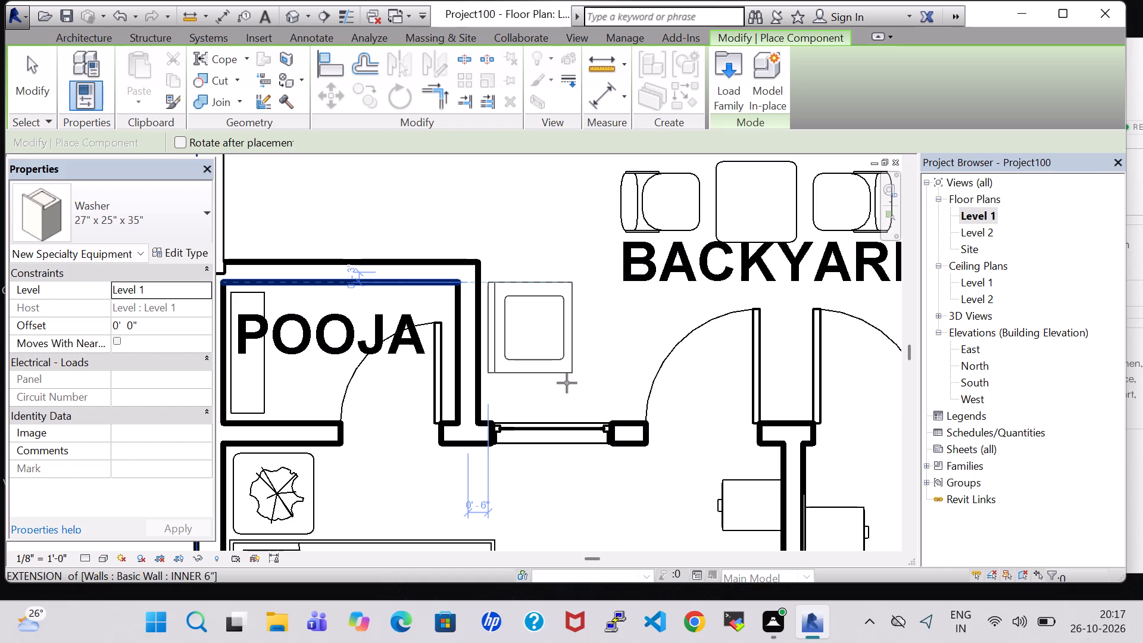
left_click(564, 375)
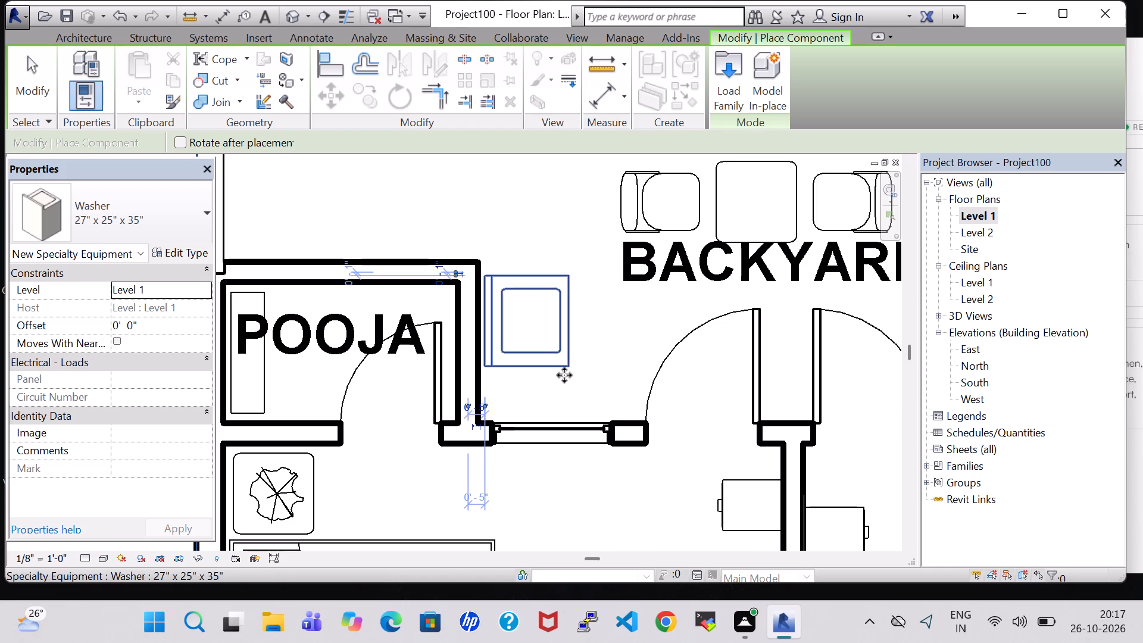
End the washer placement in the Level 1 plan.
key("Escape")
key("Escape")
left_click(150, 85)
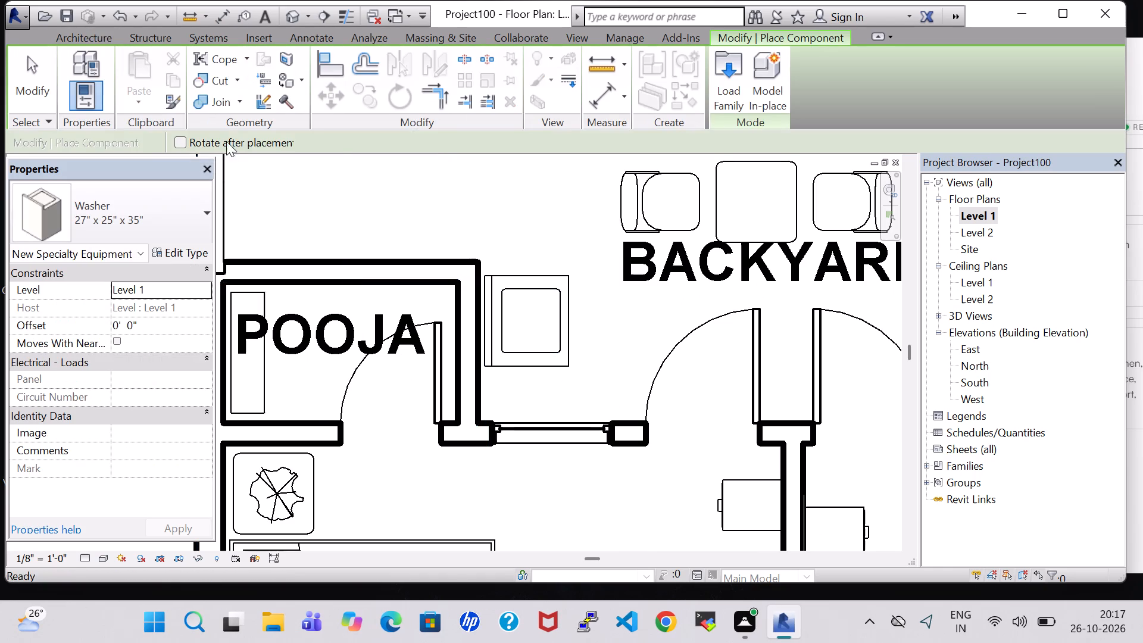
key("Escape")
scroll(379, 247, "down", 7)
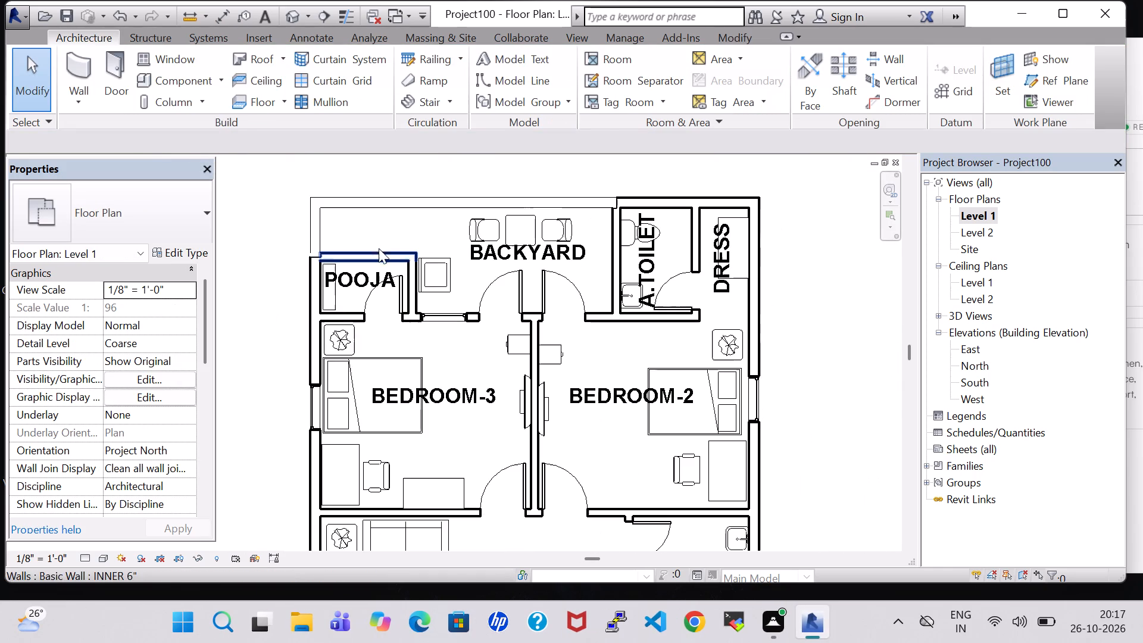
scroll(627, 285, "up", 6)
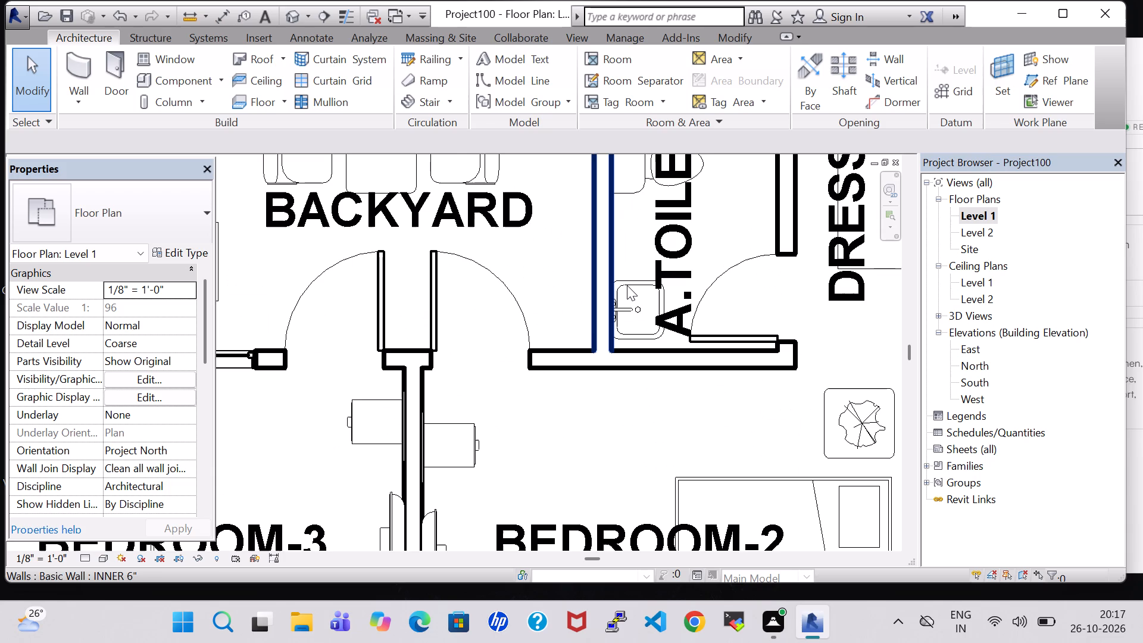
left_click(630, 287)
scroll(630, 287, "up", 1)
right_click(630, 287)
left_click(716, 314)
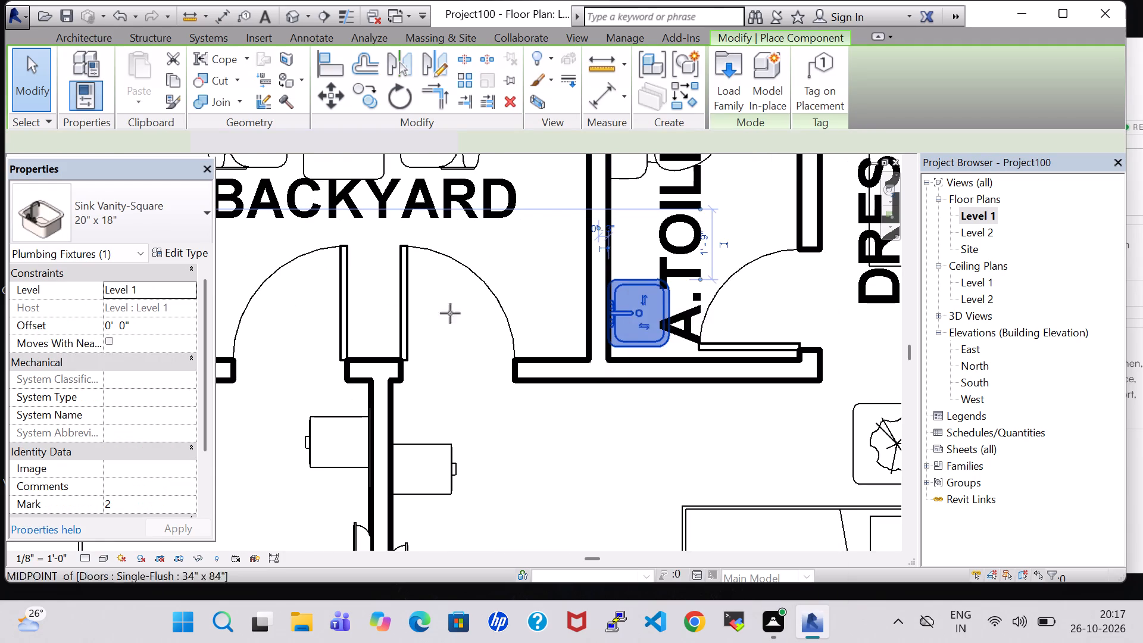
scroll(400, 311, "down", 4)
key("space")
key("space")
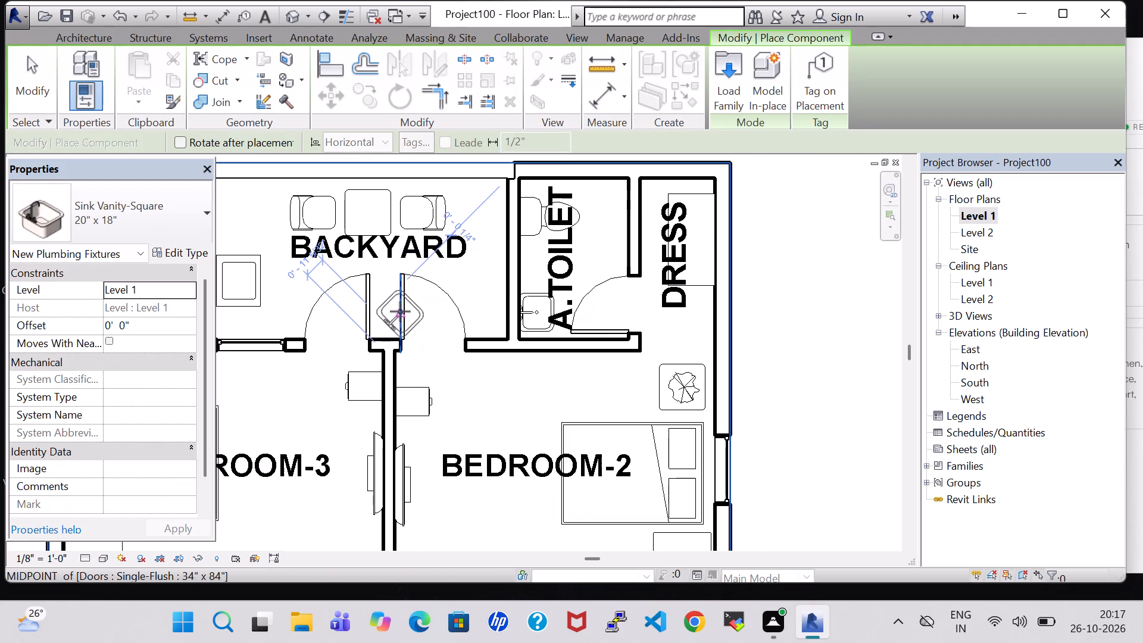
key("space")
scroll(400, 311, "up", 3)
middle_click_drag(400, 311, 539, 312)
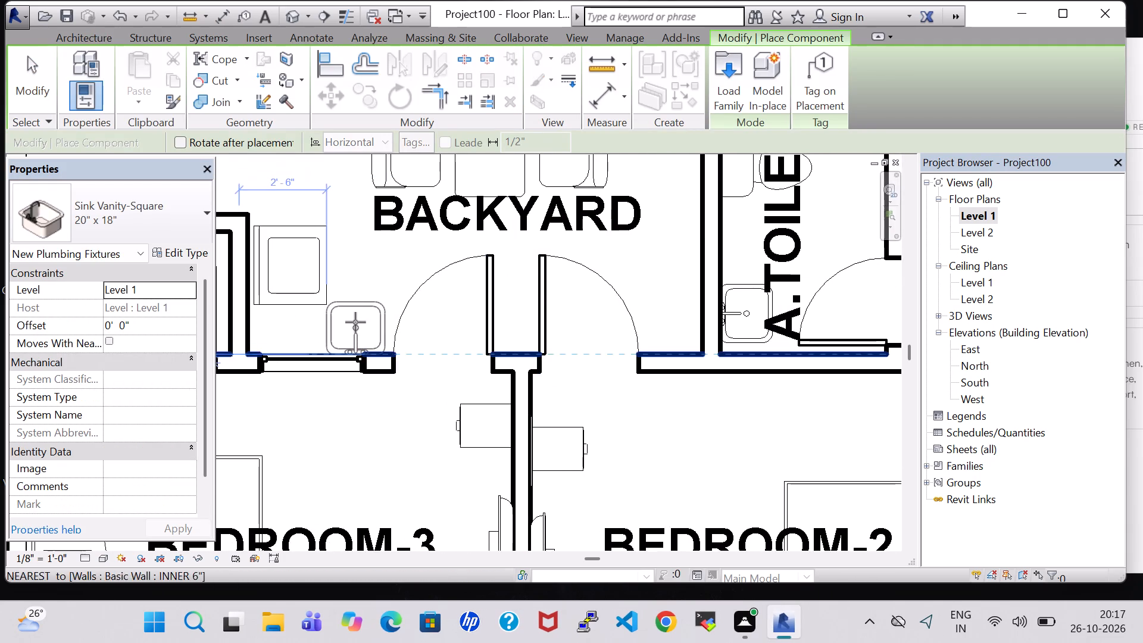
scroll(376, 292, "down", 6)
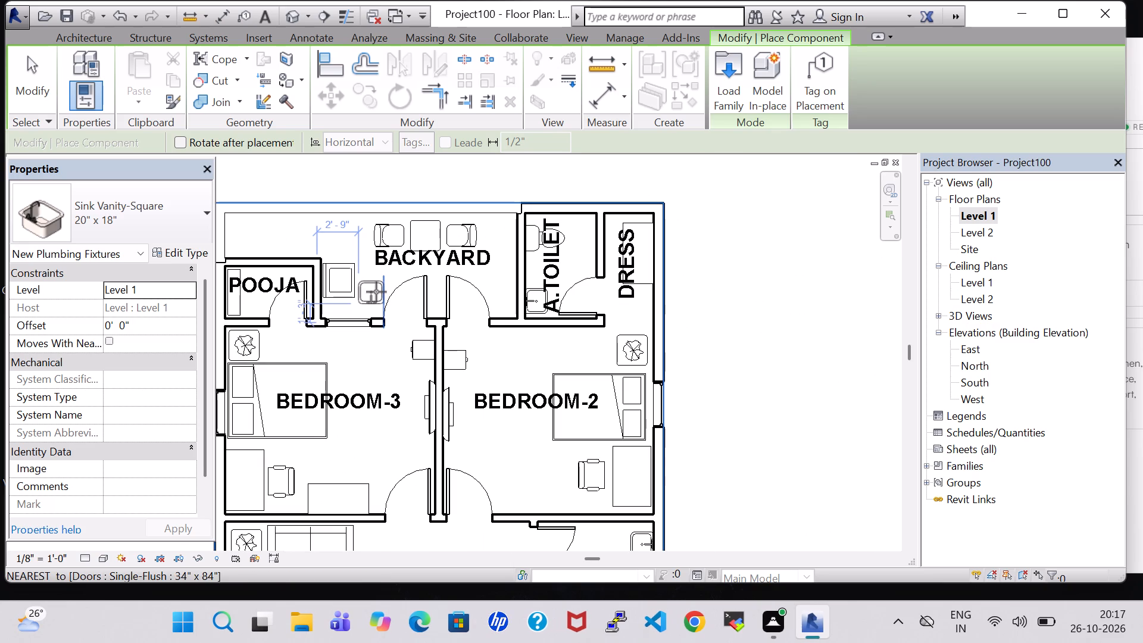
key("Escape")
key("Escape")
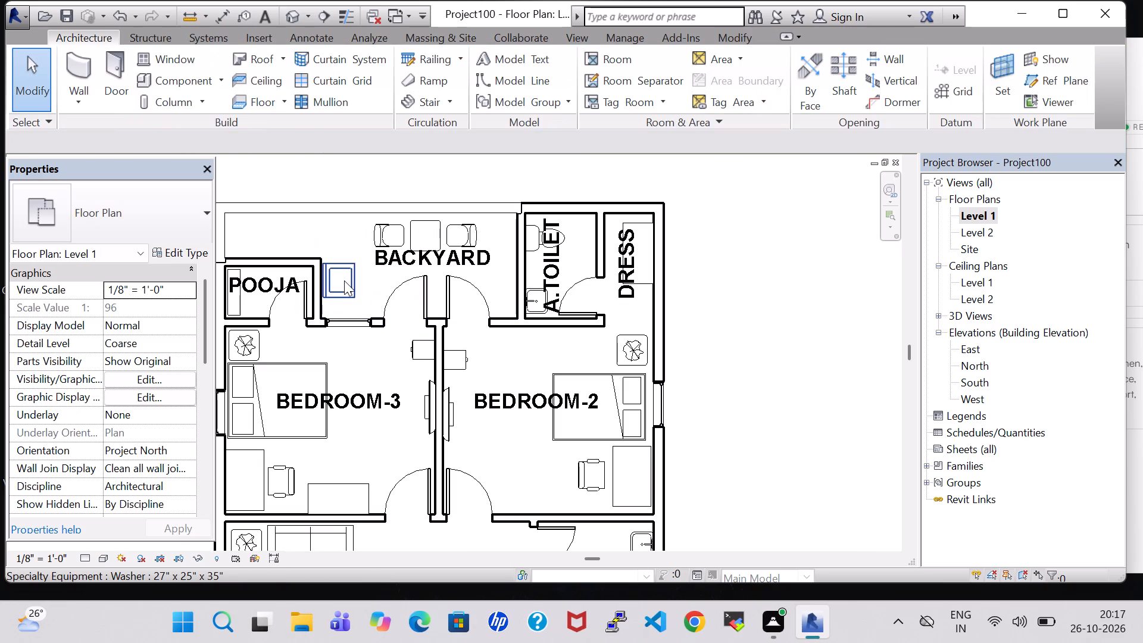
Move the washer away from the bedroom-3 window, straight back toward the backyard's rear wall.
left_click(344, 280)
key("Up")
key("Up")
key("Up")
key("Up")
key("Up")
key("Up")
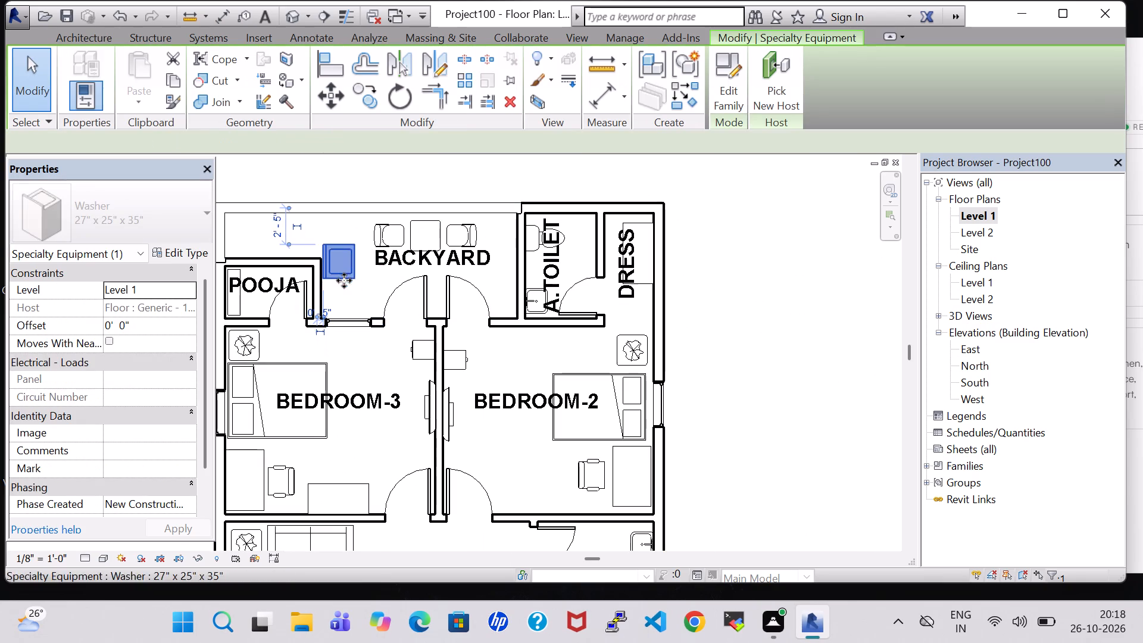
key("Up")
key("Up")
key("Up")
key("Up")
key("Up")
key("Up")
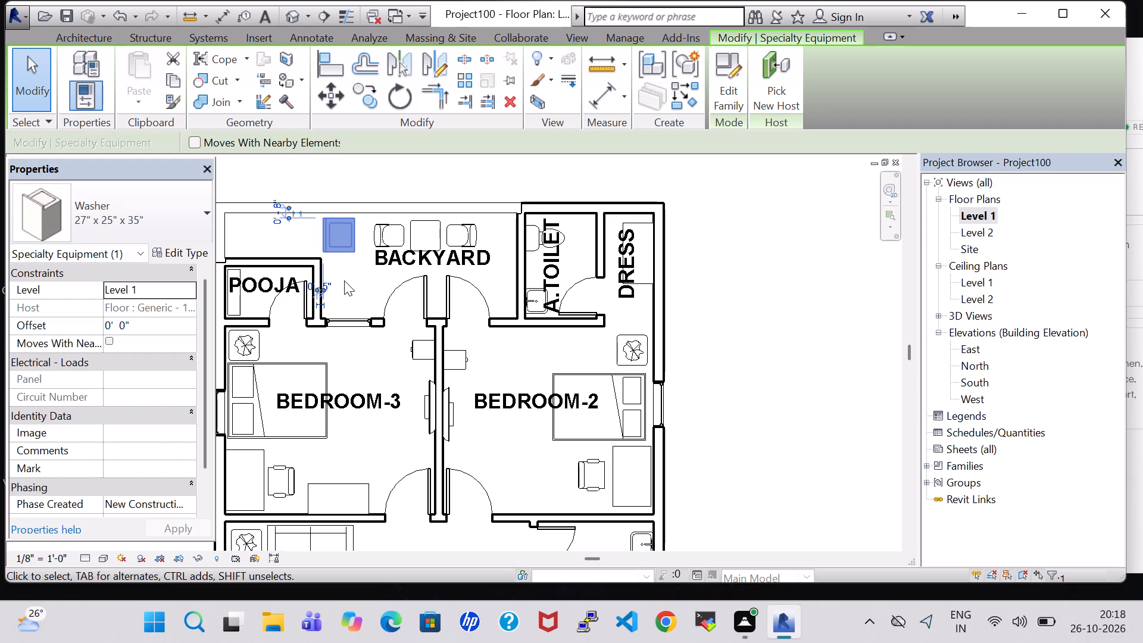
left_click(360, 281)
Move the washer sideways along the backyard's rear wall into the corner behind the pooja room.
left_click(327, 242)
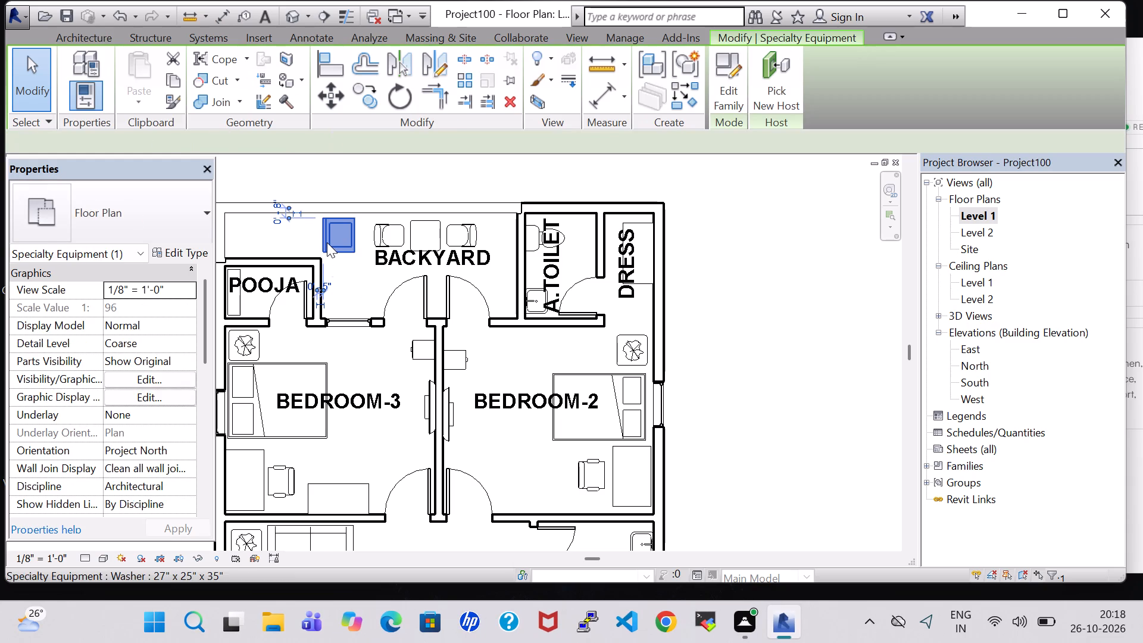
key("Left")
key("Left")
key("Left")
key("Left")
key("Left")
key("Left")
key("Left")
key("Left")
key("Left")
key("Left")
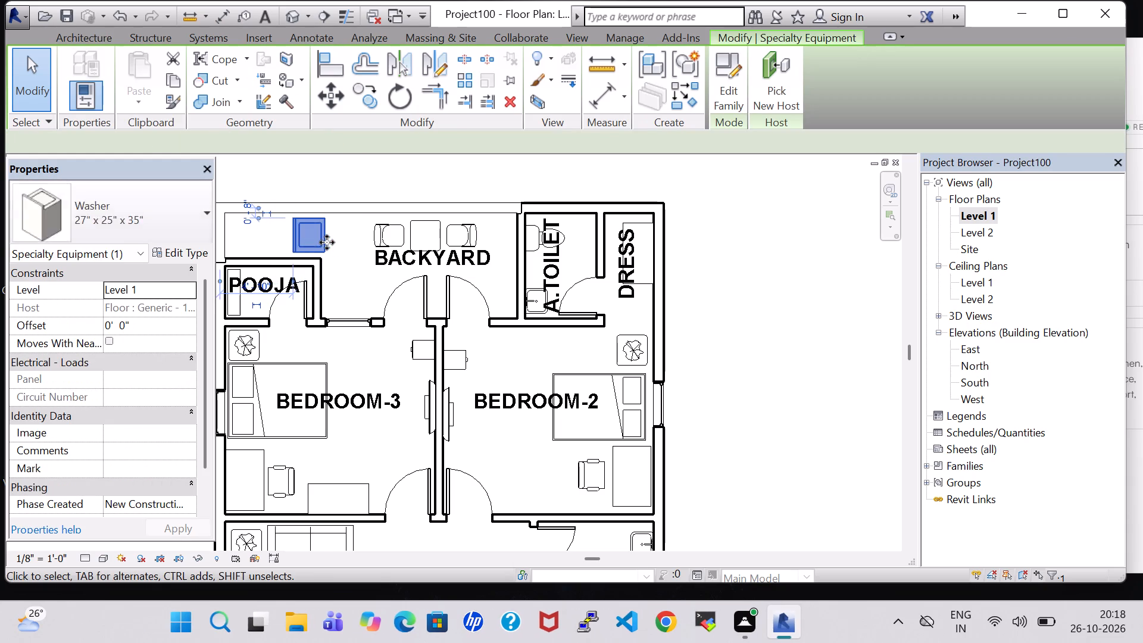
key("Left")
key("Left")
key("Left")
key("Left")
key("Left")
key("Left")
key("Left")
key("Left")
key("Left")
key("Left")
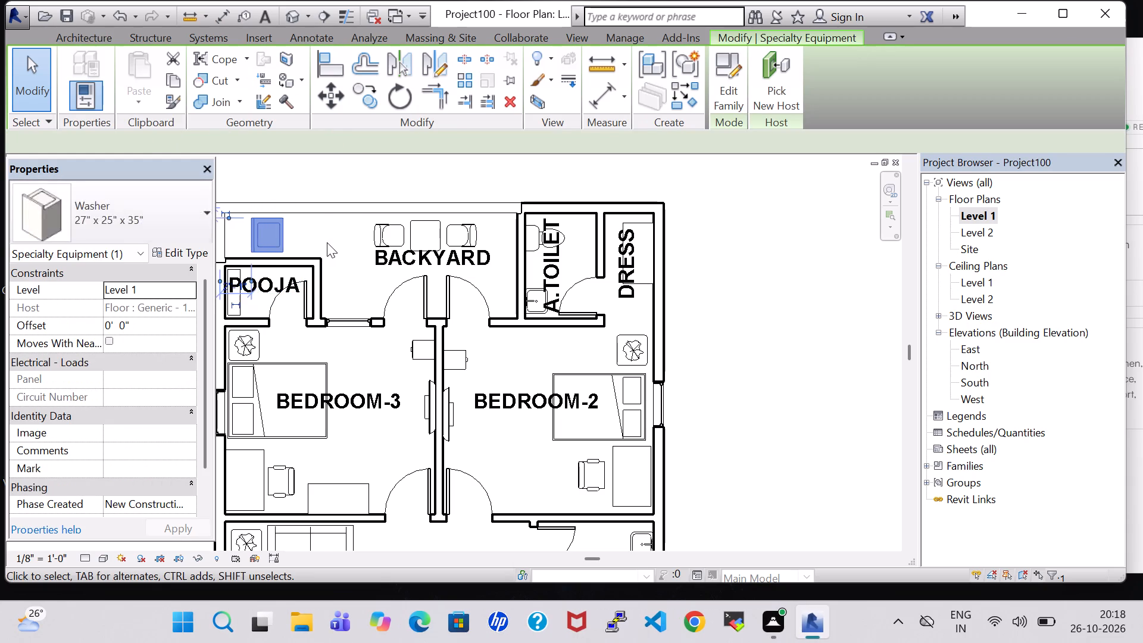
key("Left")
key("Left")
key("Left")
key("Left")
key("Left")
left_click(339, 270)
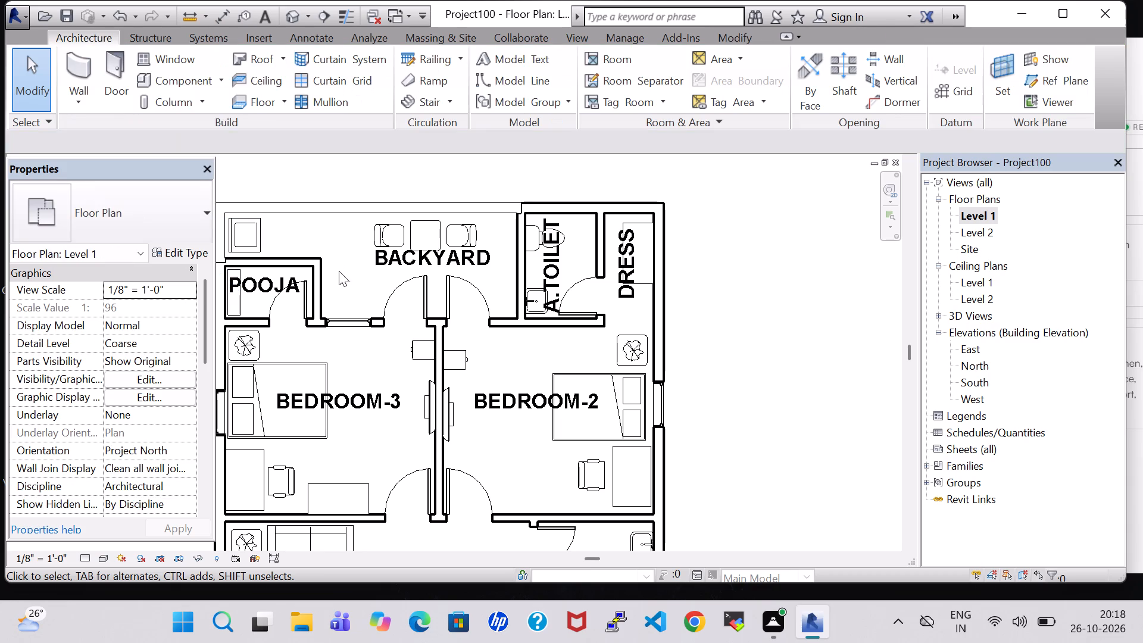
Place a 20" x 18" Sink Vanity-Square like the A.Toilet's in the backyard, with its back against the pooja room's side wall.
scroll(532, 288, "up", 6)
left_click(532, 290)
right_click(532, 290)
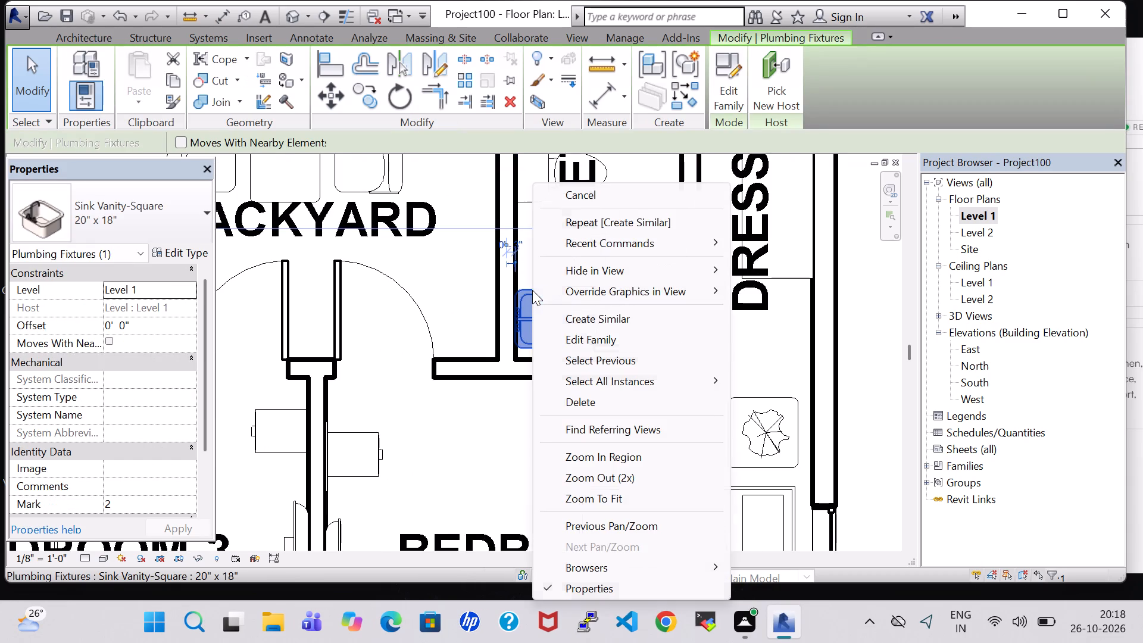
left_click(627, 322)
middle_click_drag(426, 296, 714, 391)
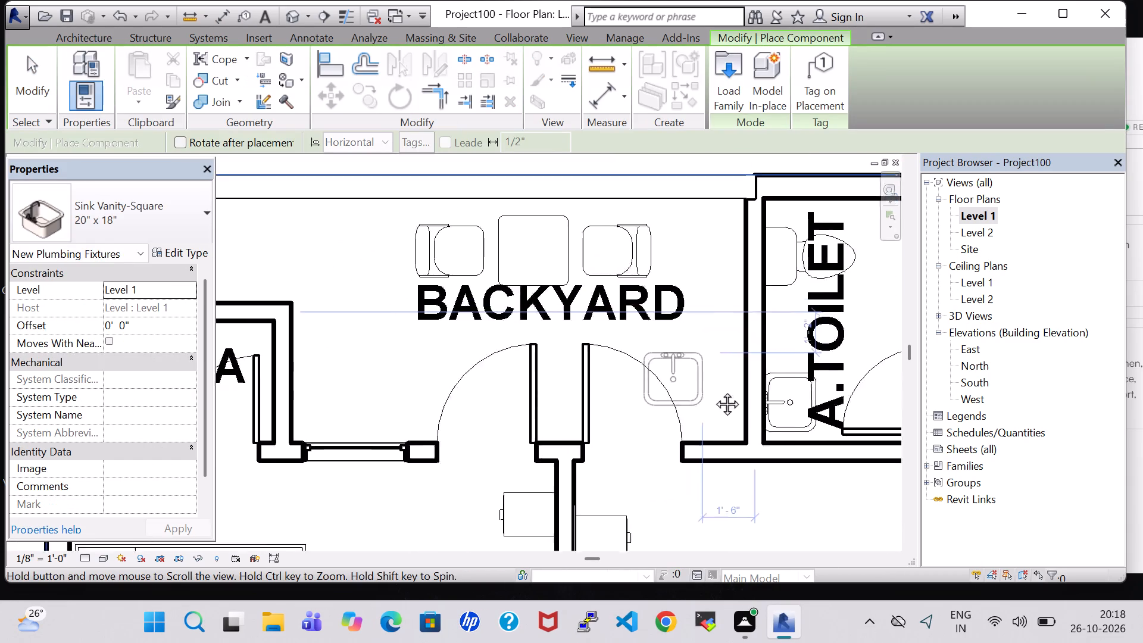
middle_click_drag(714, 391, 727, 394)
scroll(727, 394, "up", 1)
key("space")
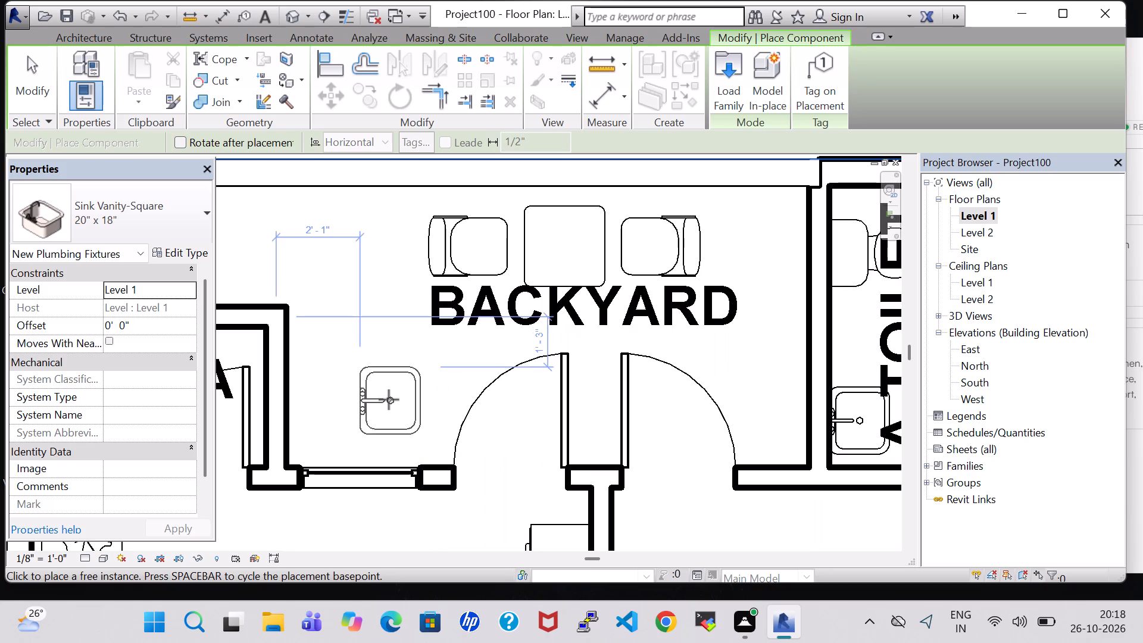
left_click(313, 366)
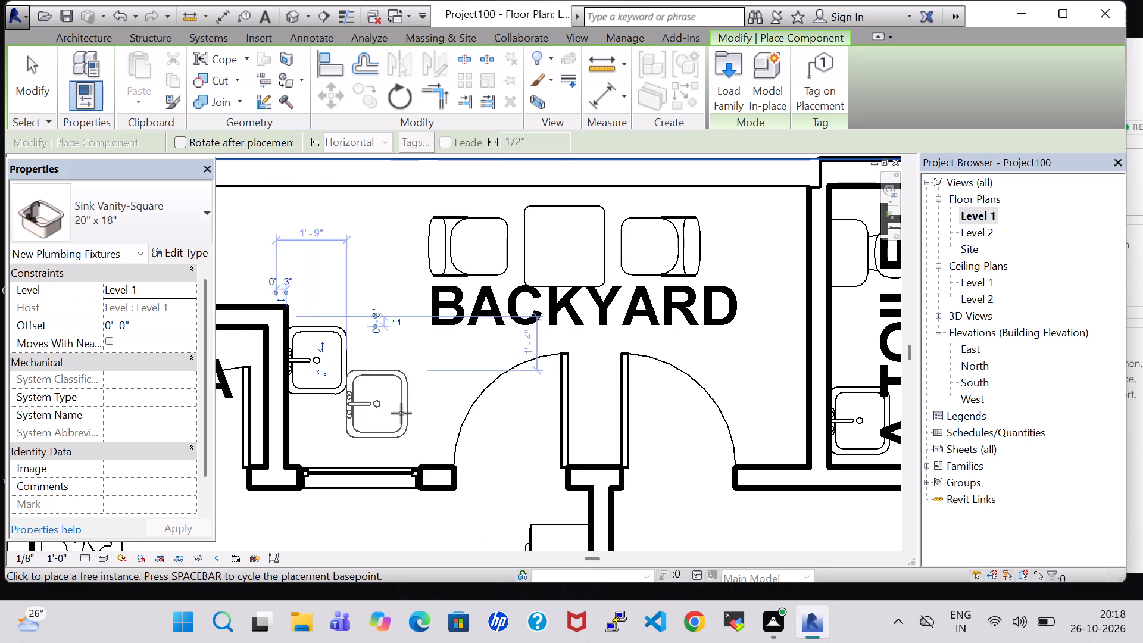
key("Escape")
key("Escape")
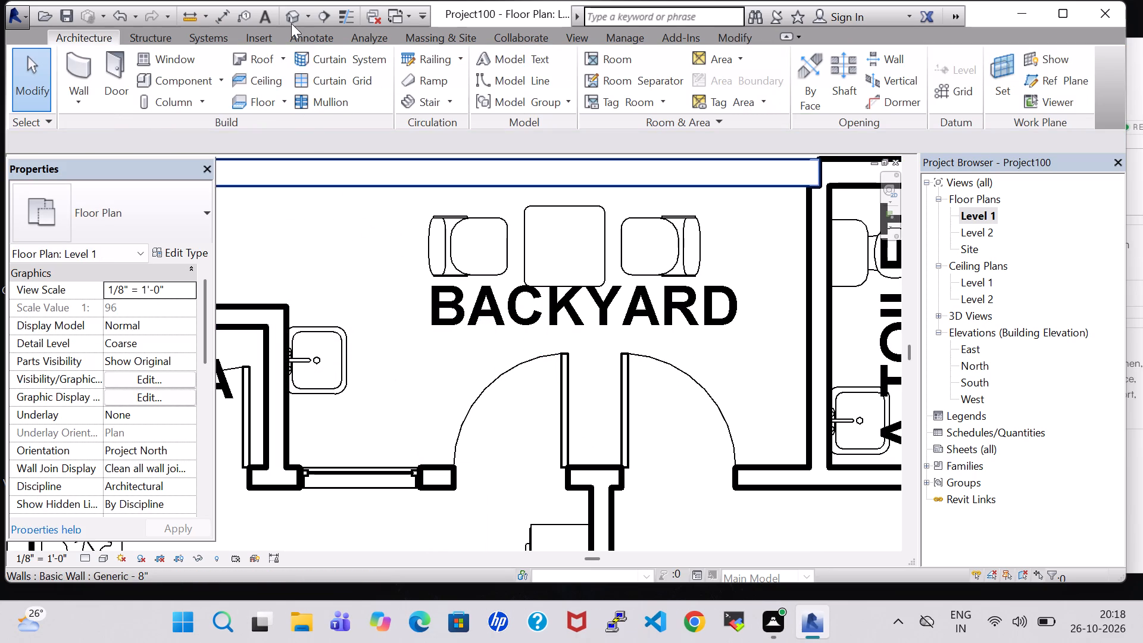
Examine the washer and sink placement in the backyard in the 3D view, comparing it with the Level 1 plan.
left_click(290, 21)
scroll(572, 358, "up", 6)
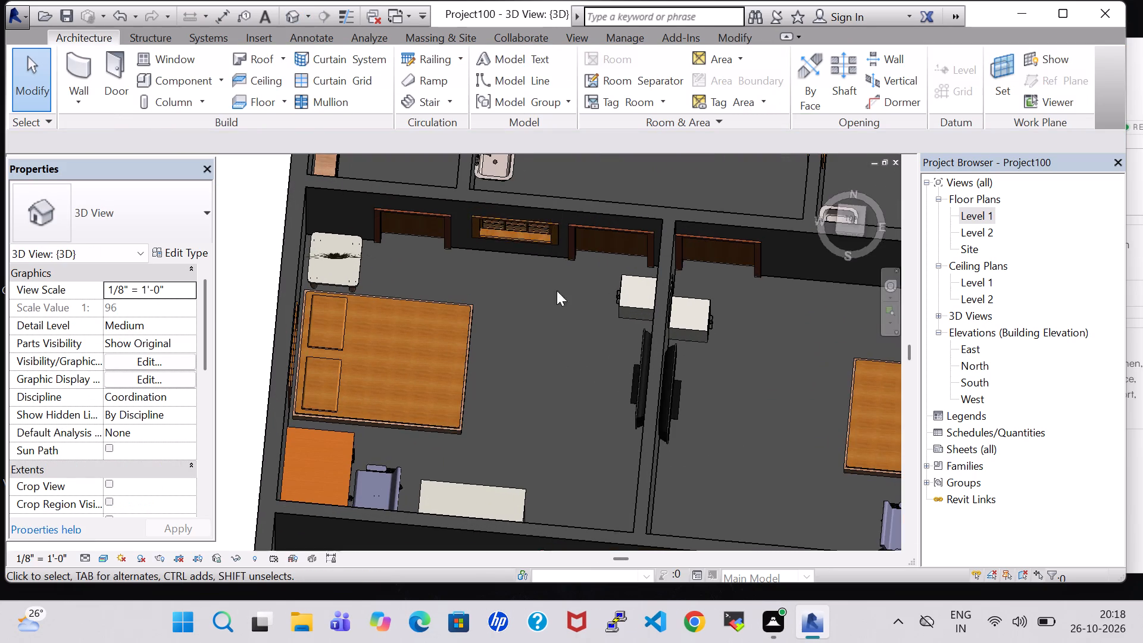
middle_click_drag(541, 174, 541, 336)
middle_click_drag(548, 305, 548, 313, "shift")
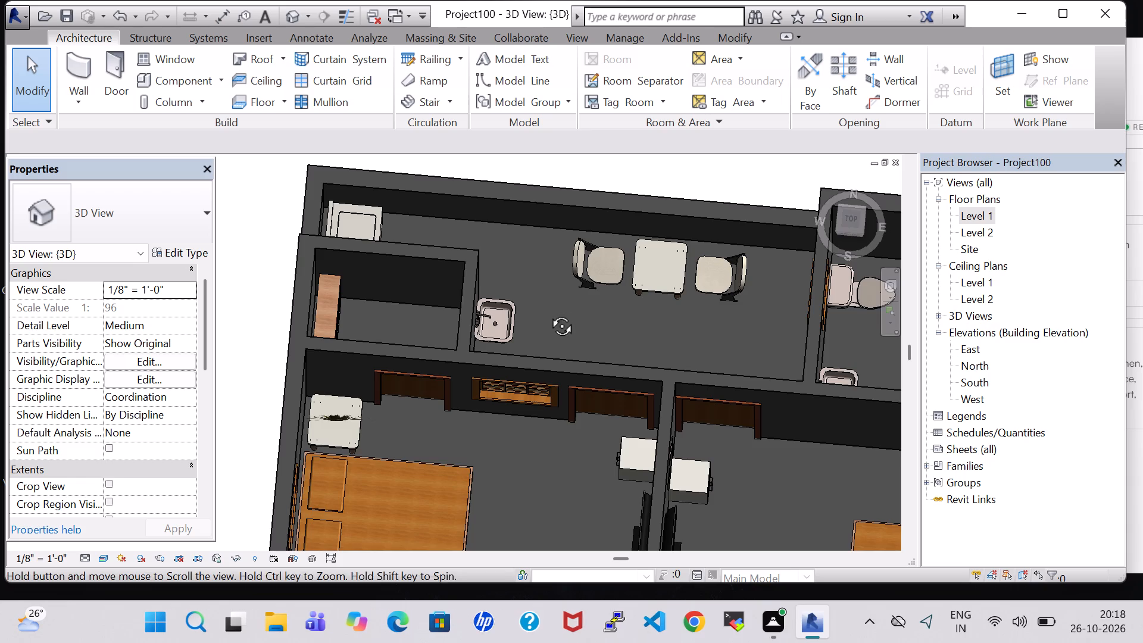
middle_click_drag(548, 313, 545, 369, "shift")
middle_click_drag(601, 320, 569, 307, "shift")
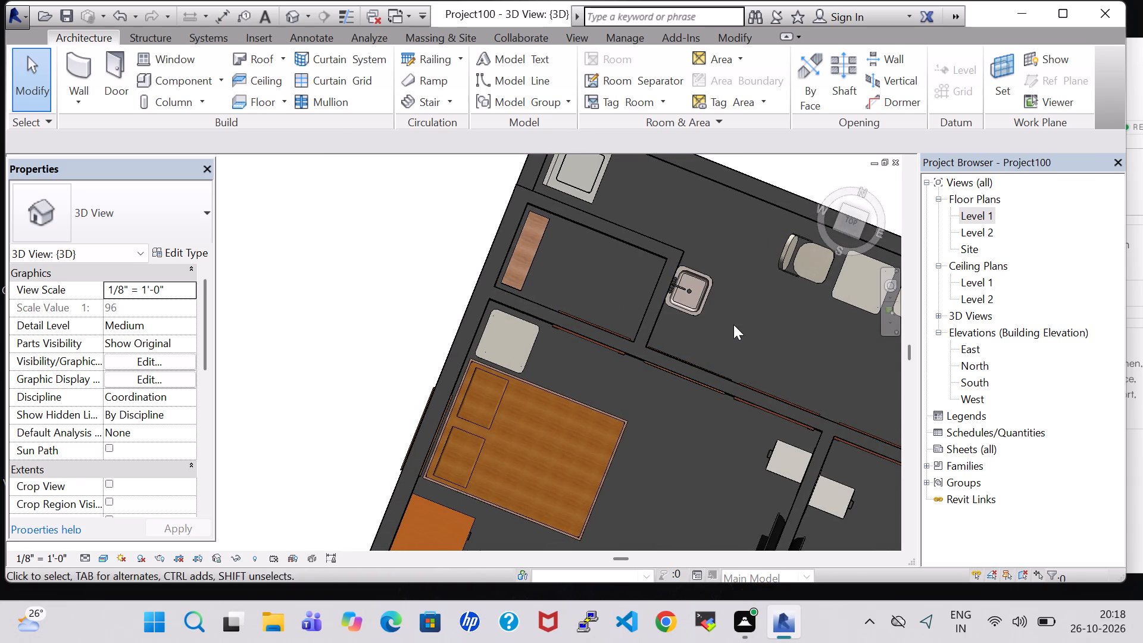
middle_click_drag(733, 324, 428, 302)
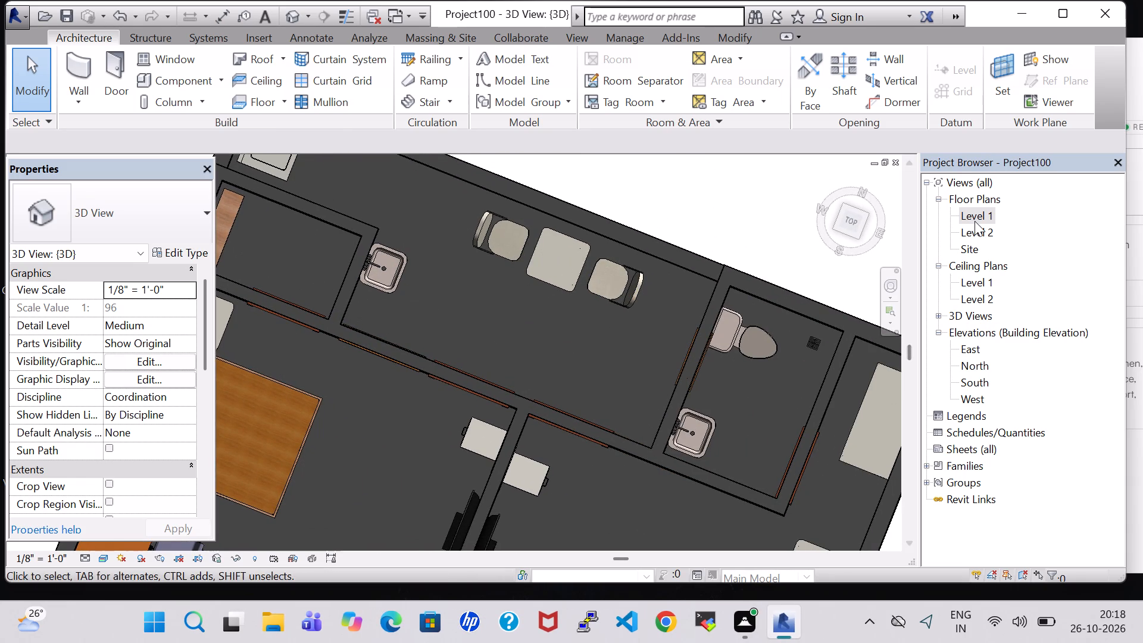
double_click(976, 217)
scroll(691, 328, "down", 1)
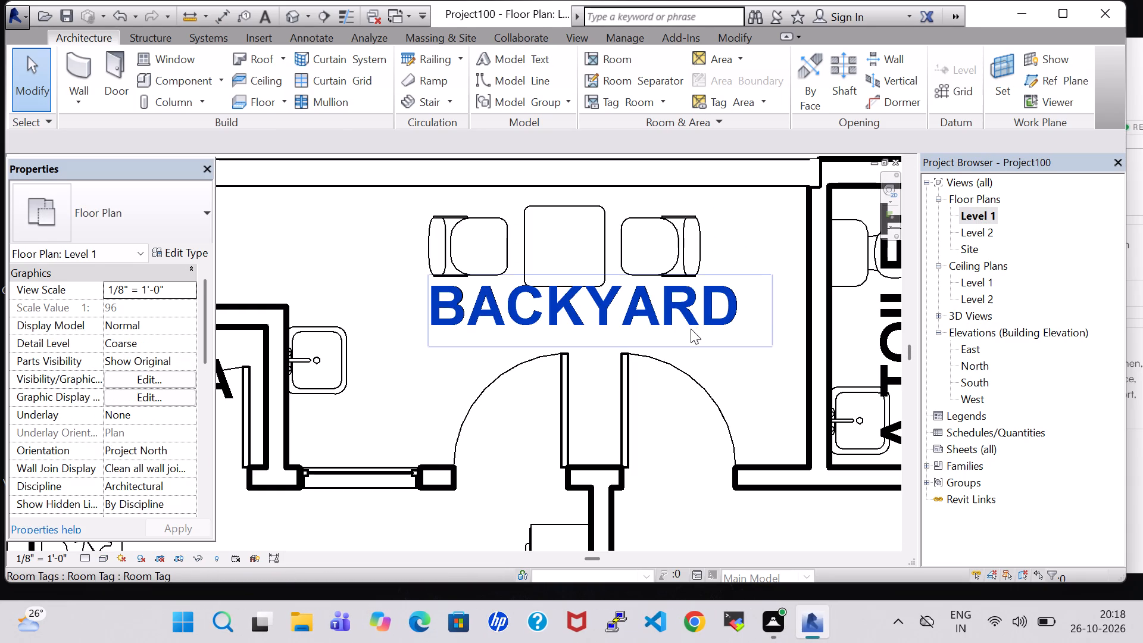
scroll(691, 329, "down", 7)
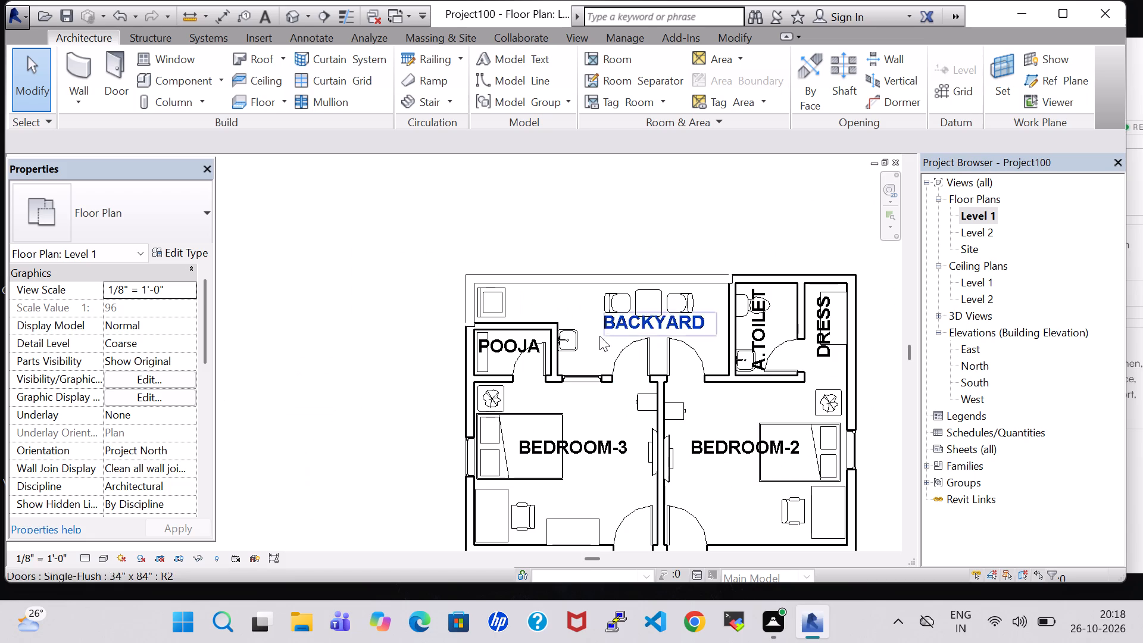
double_click(981, 217)
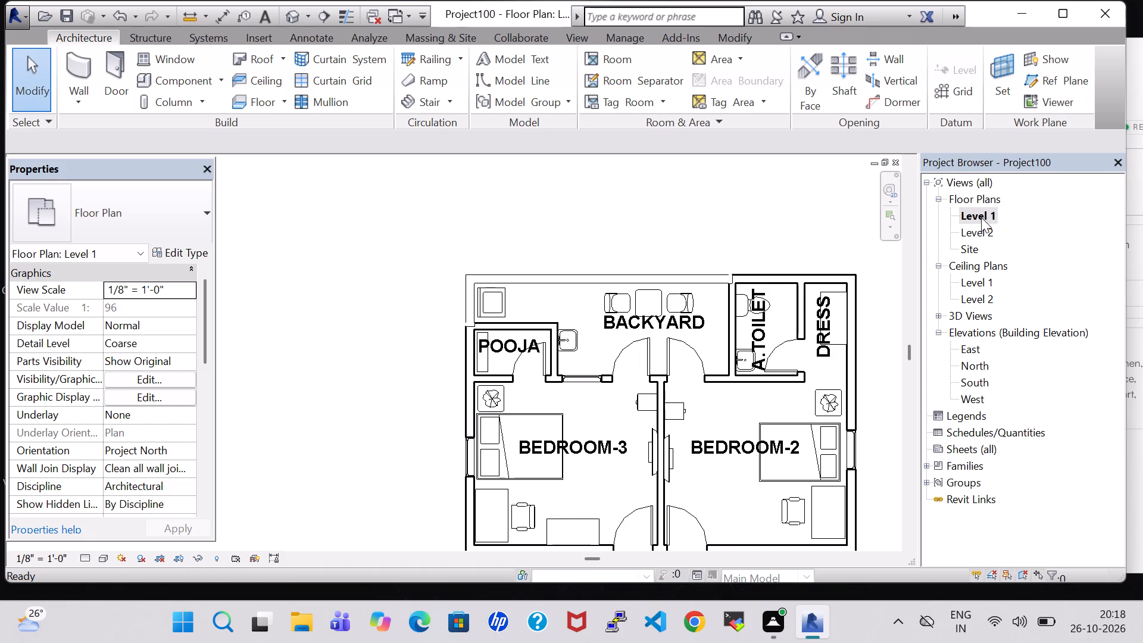
left_click(291, 16)
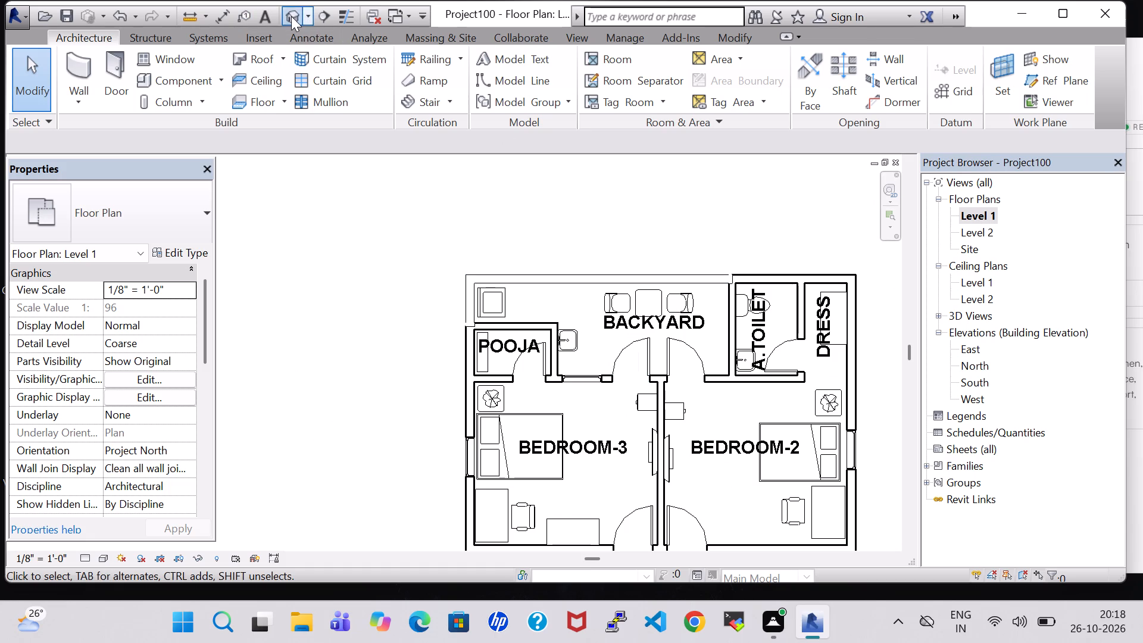
middle_click_drag(423, 234, 421, 280, "shift")
middle_click_drag(421, 280, 494, 352)
middle_click_drag(618, 423, 557, 372)
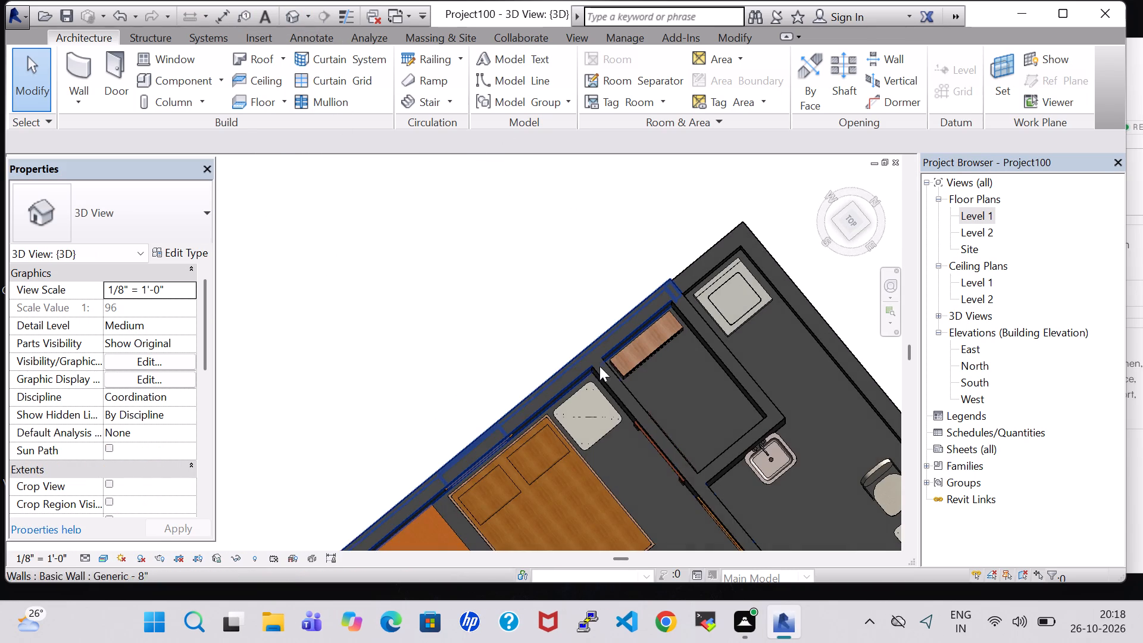
middle_click_drag(654, 407, 513, 382)
Browse the US Imperial library's architectural plumbing fixtures, including its sinks and drains, for a backyard component.
left_click(174, 76)
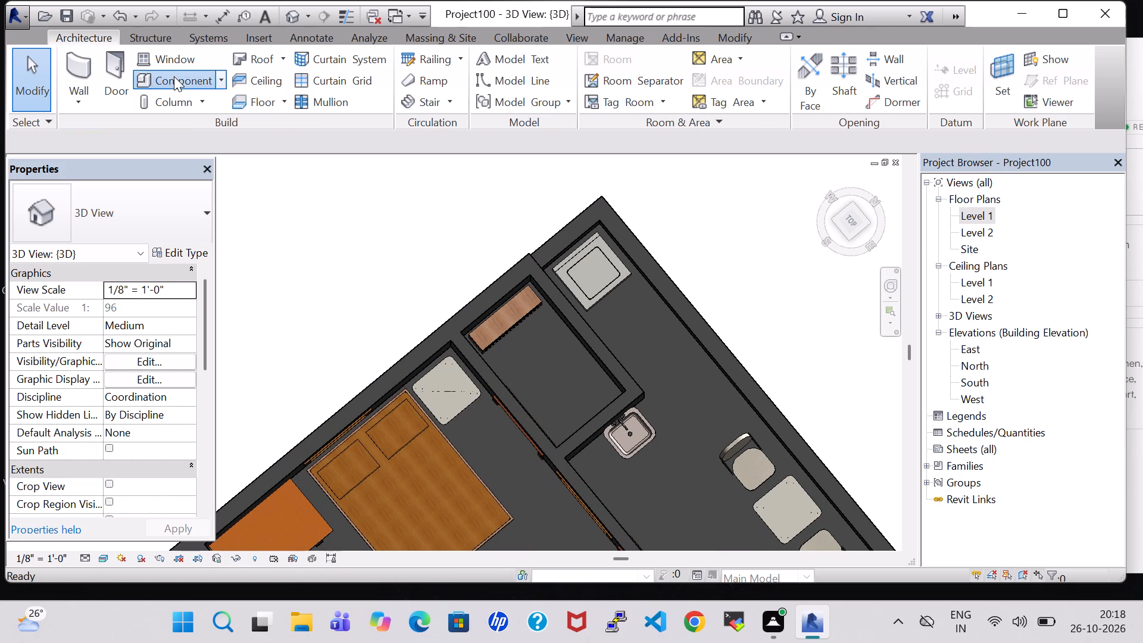
left_click(718, 87)
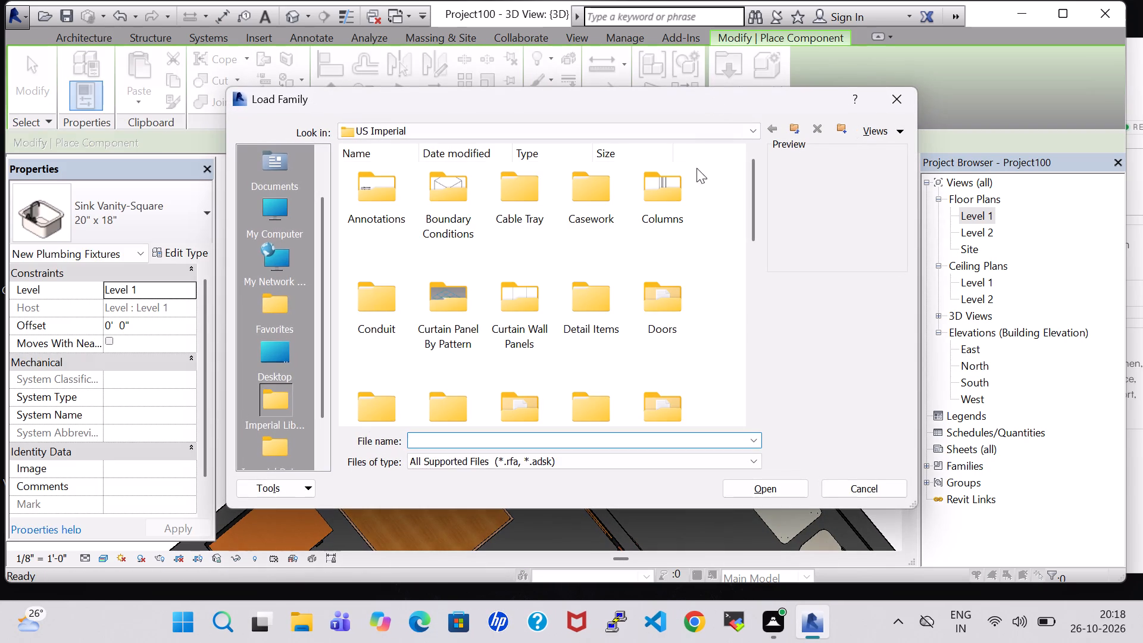
left_click(670, 411)
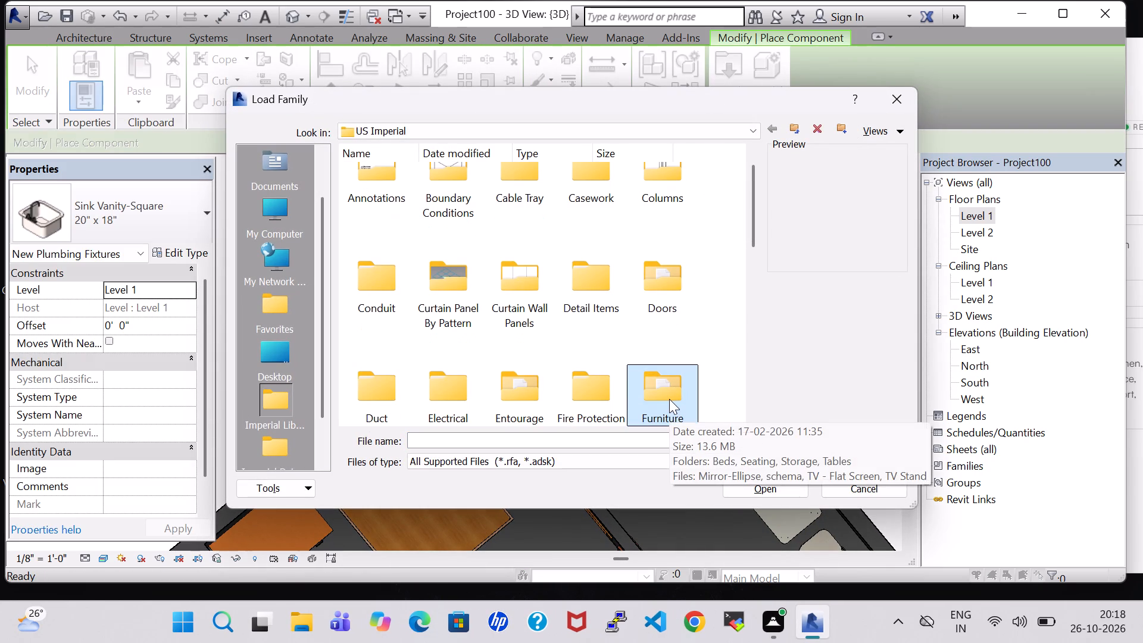
key("p")
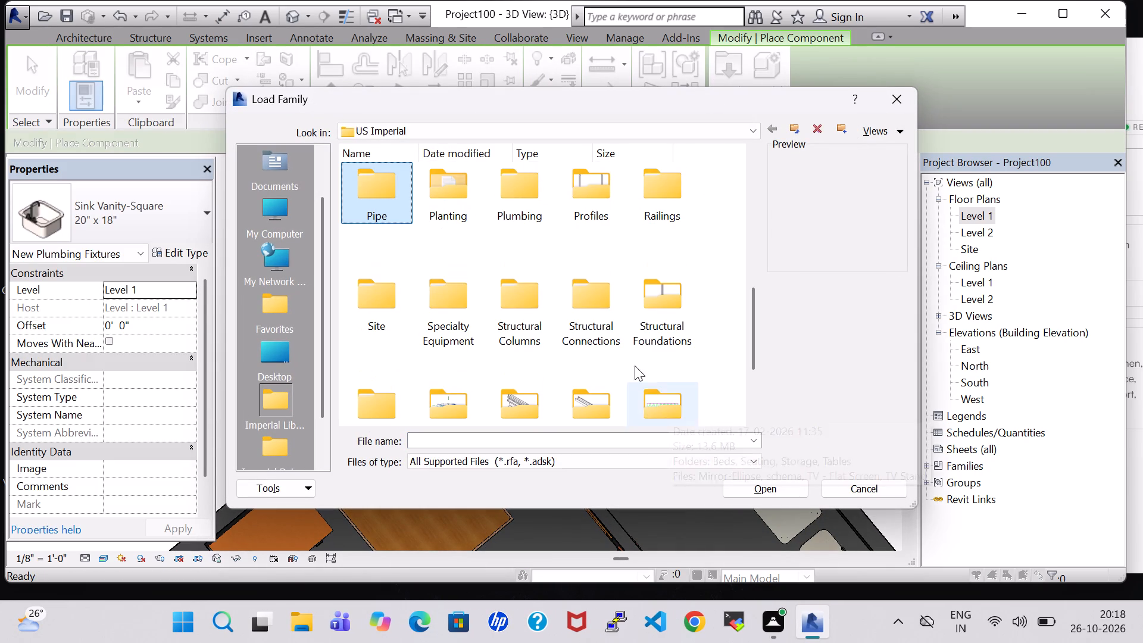
double_click(538, 208)
double_click(386, 196)
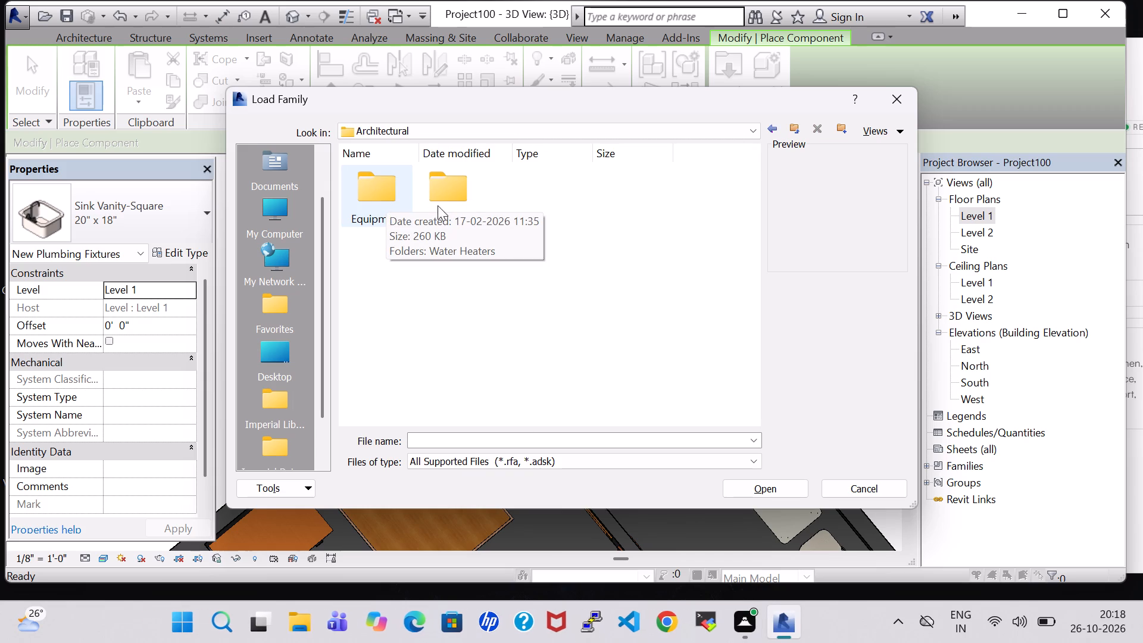
double_click(458, 203)
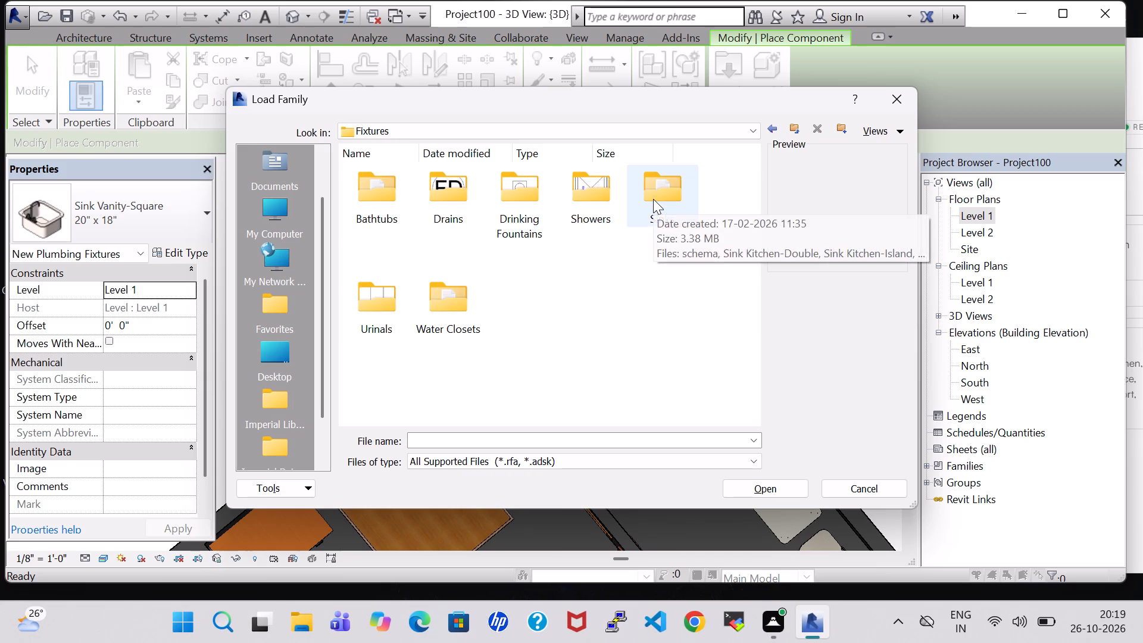
double_click(653, 199)
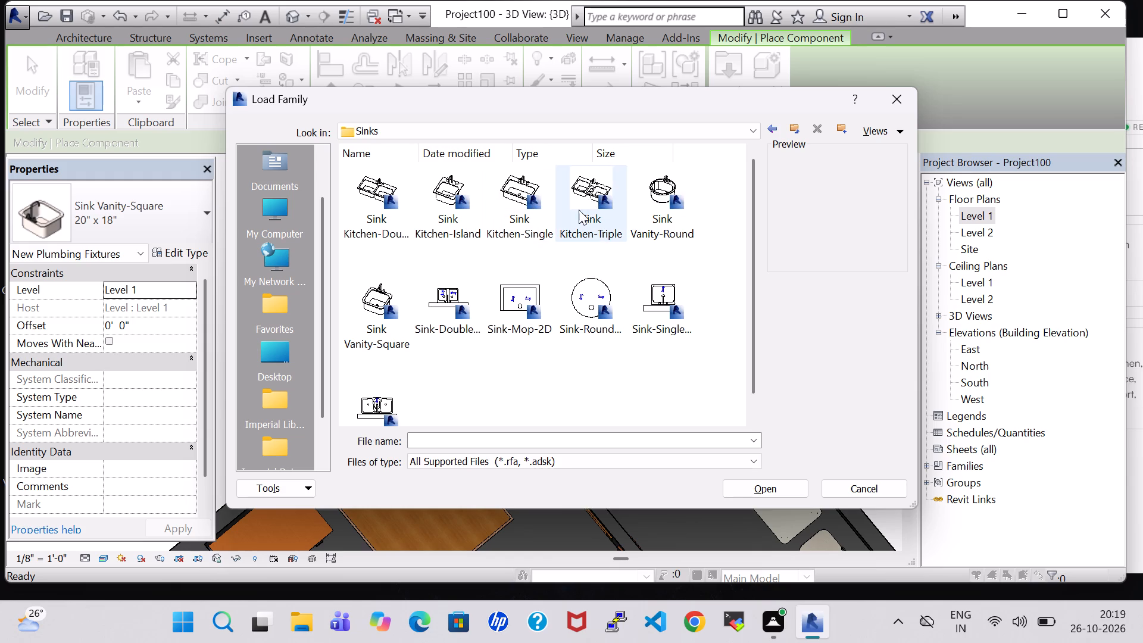
left_click(773, 127)
triple_click(461, 215)
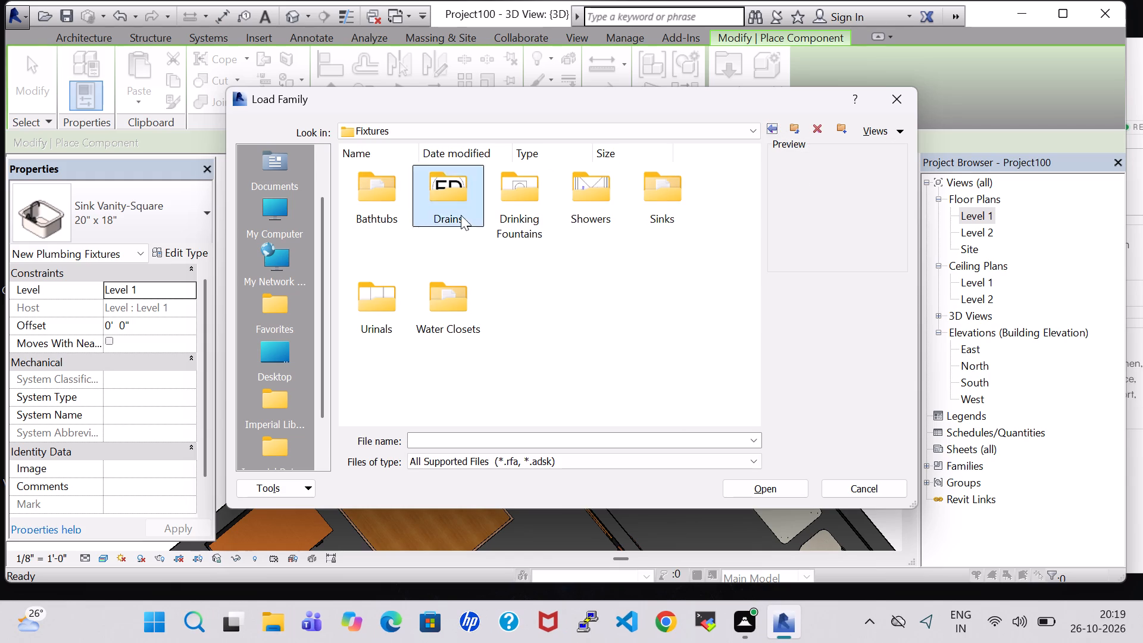
left_click(773, 127)
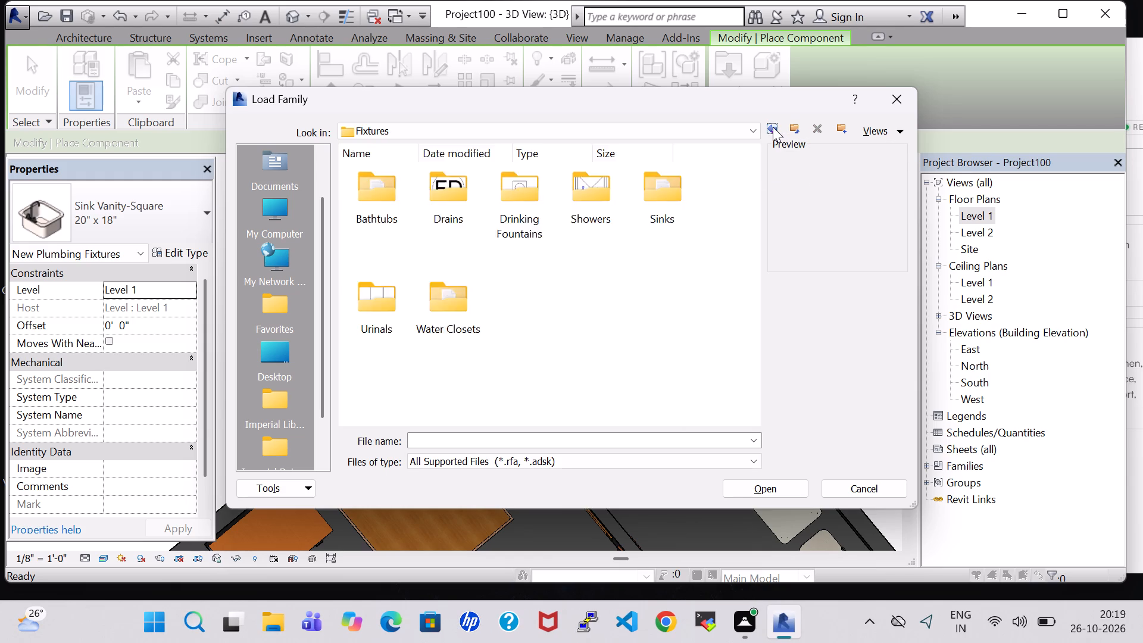
left_click(773, 127)
double_click(462, 193)
left_click(771, 128)
left_click(771, 128)
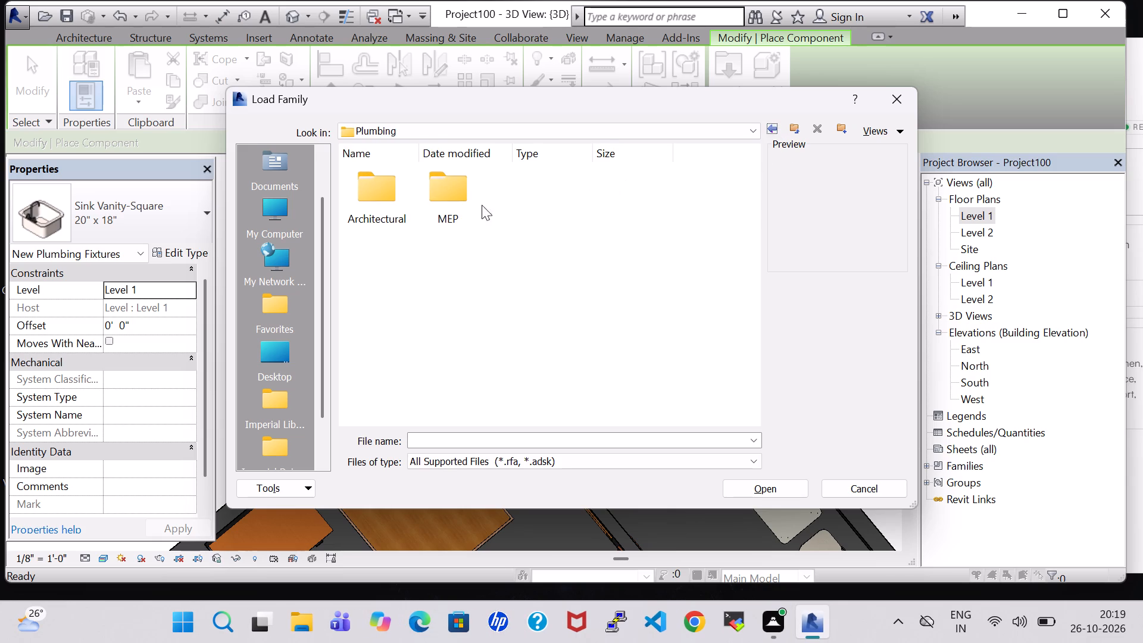
Load the Floor Drain - Round family from the drains in the library's MEP plumbing fixtures.
double_click(457, 204)
left_click(464, 204)
double_click(464, 204)
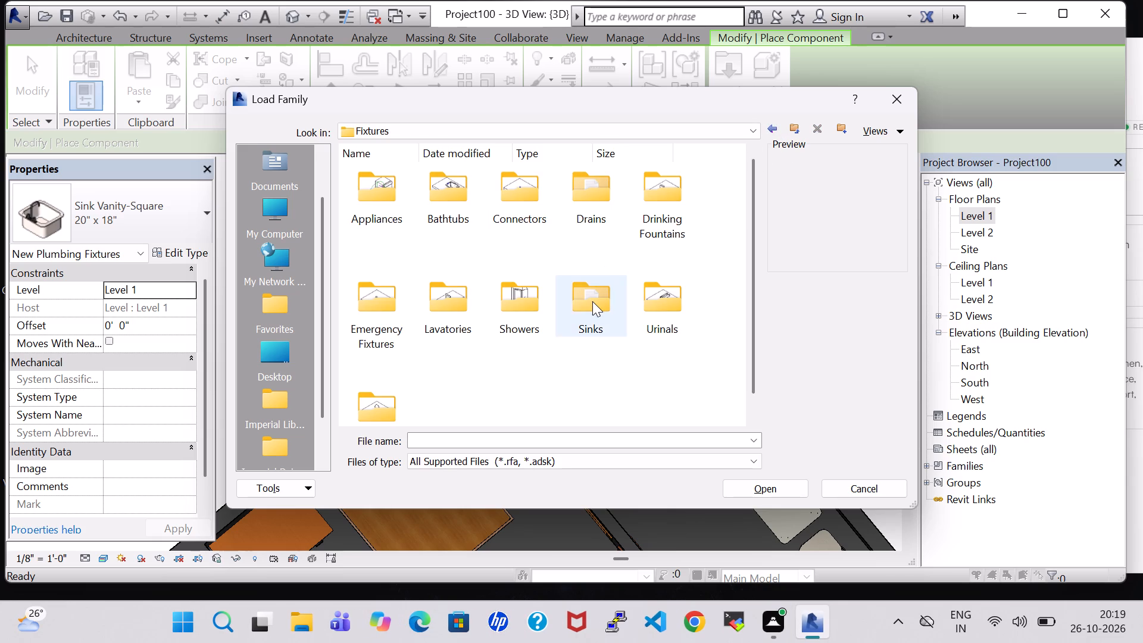
double_click(592, 301)
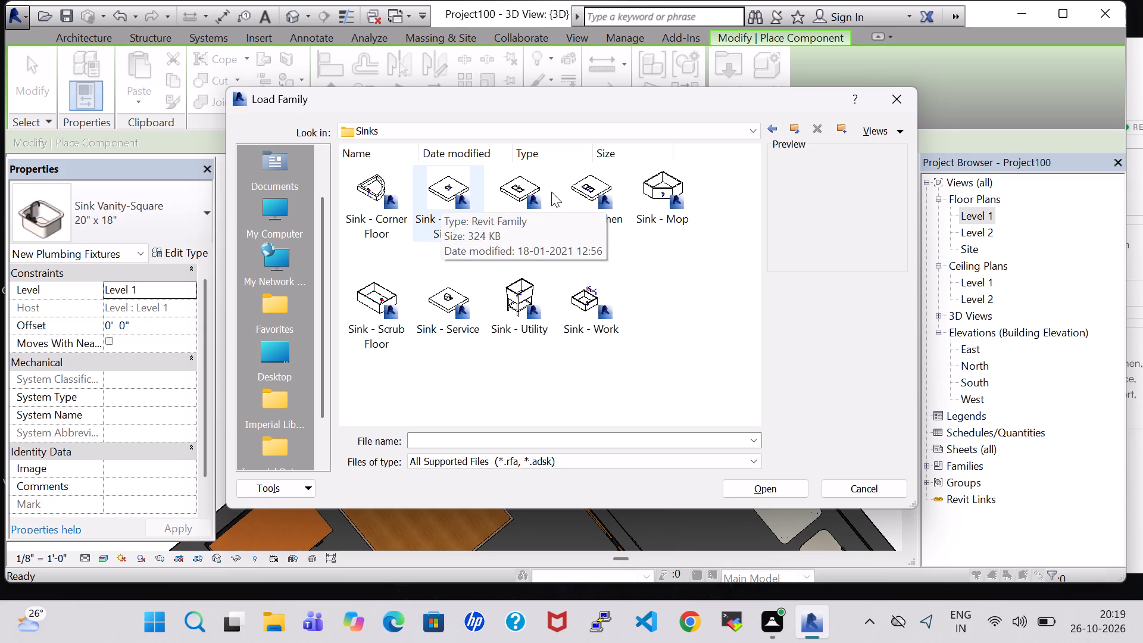
left_click(776, 134)
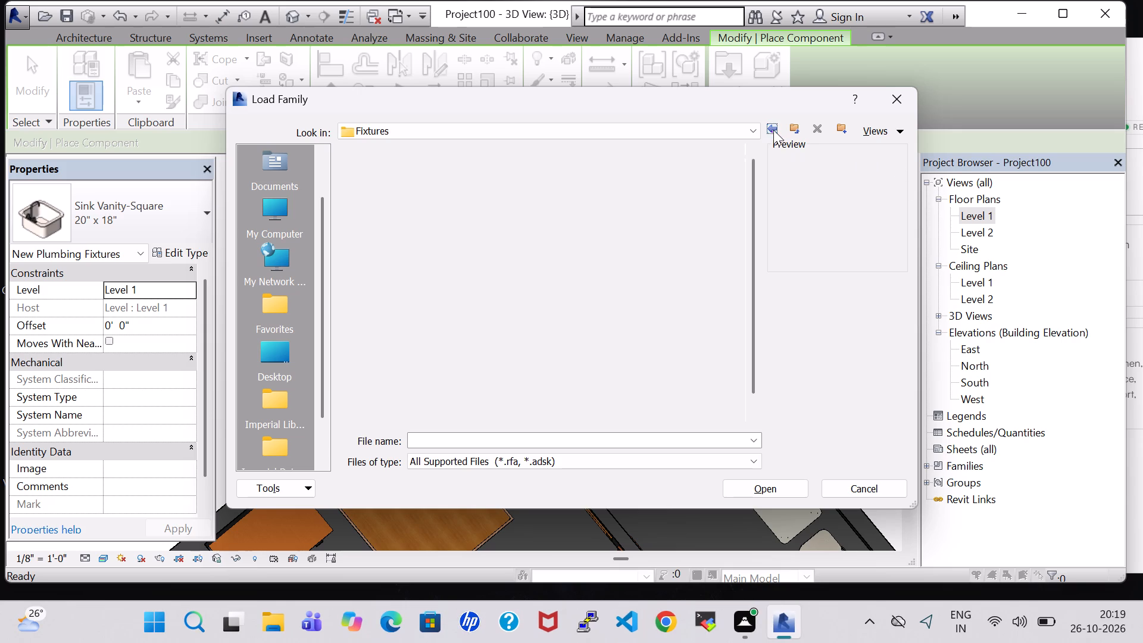
double_click(591, 216)
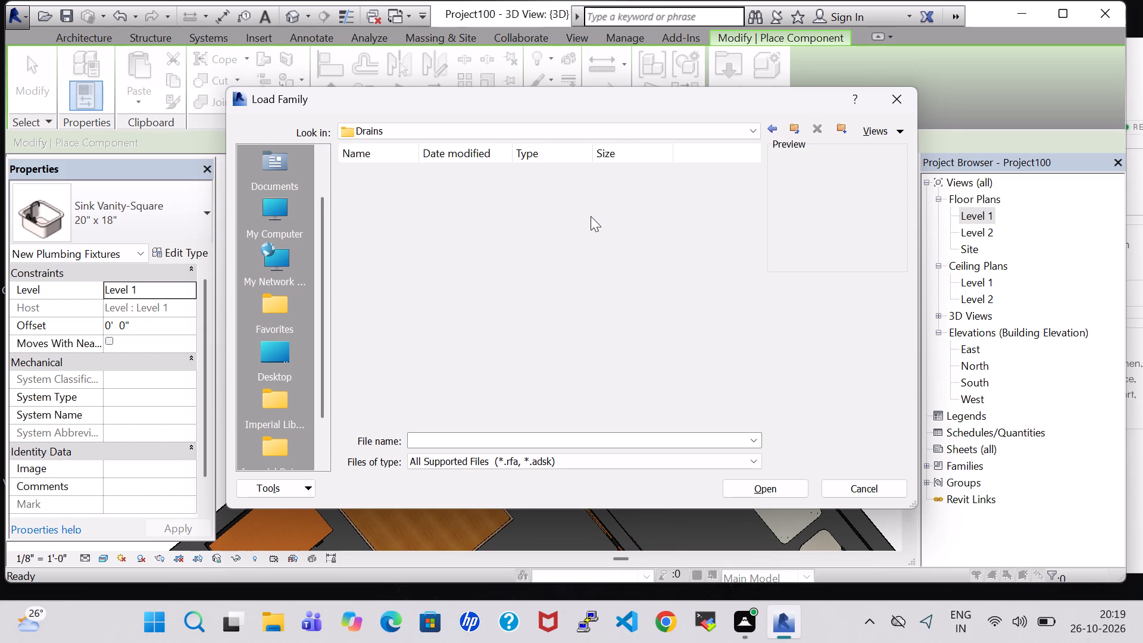
left_click(441, 201)
left_click(776, 481)
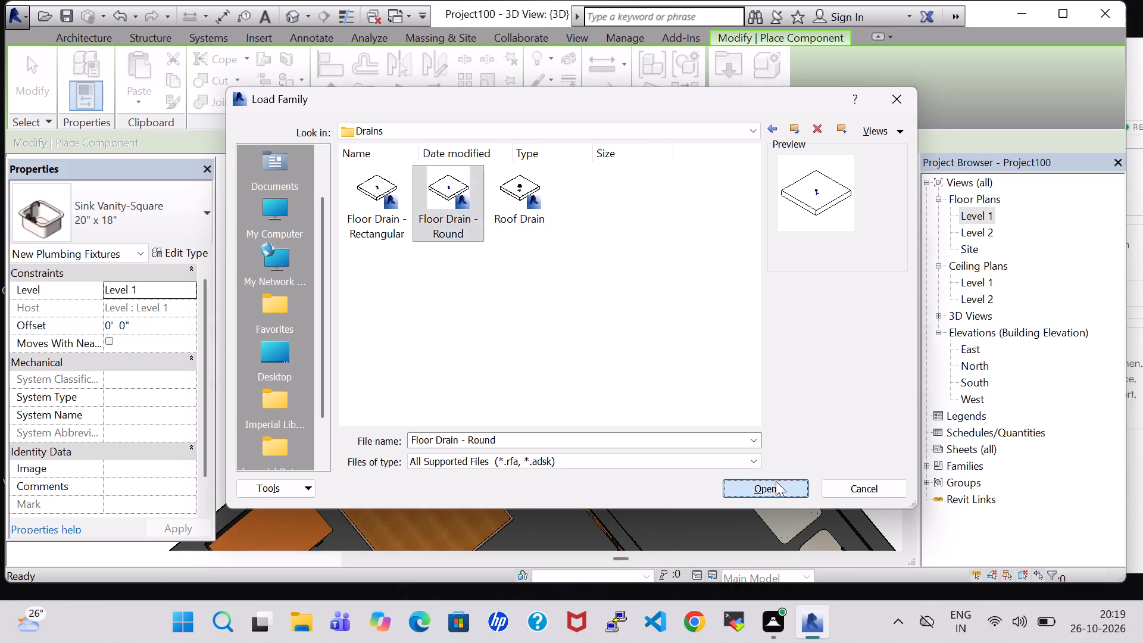
Place a round floor drain with 5" strainer and 2" drain on the backyard floor, near the washer and the outer side wall.
scroll(645, 318, "up", 7)
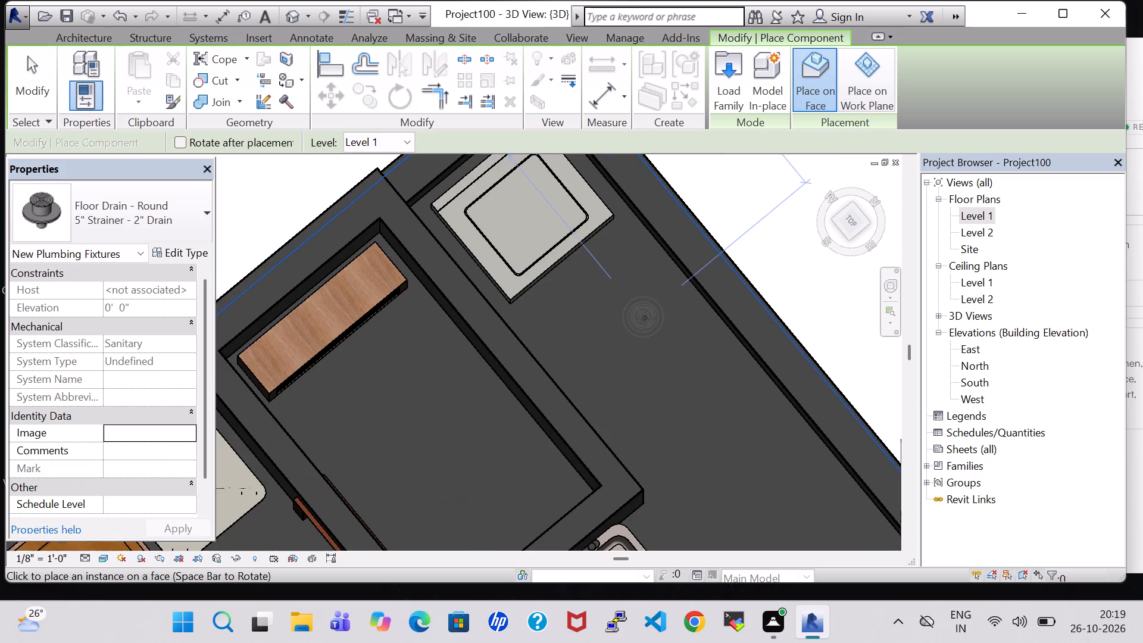
middle_click_drag(765, 429, 656, 370)
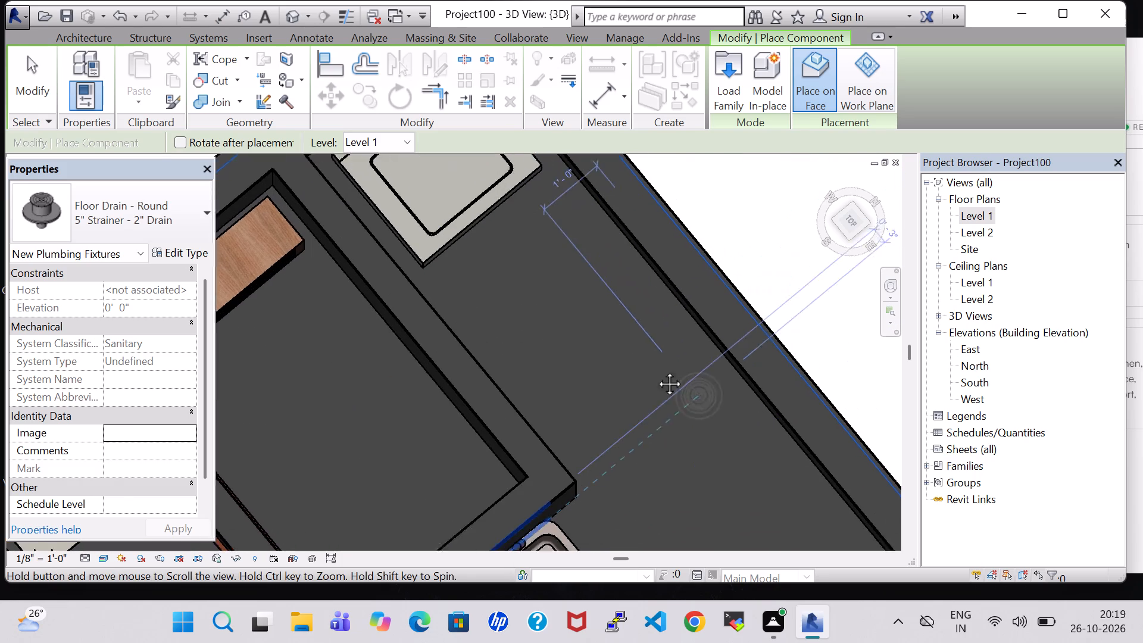
middle_click_drag(656, 370, 623, 347)
left_click(532, 215)
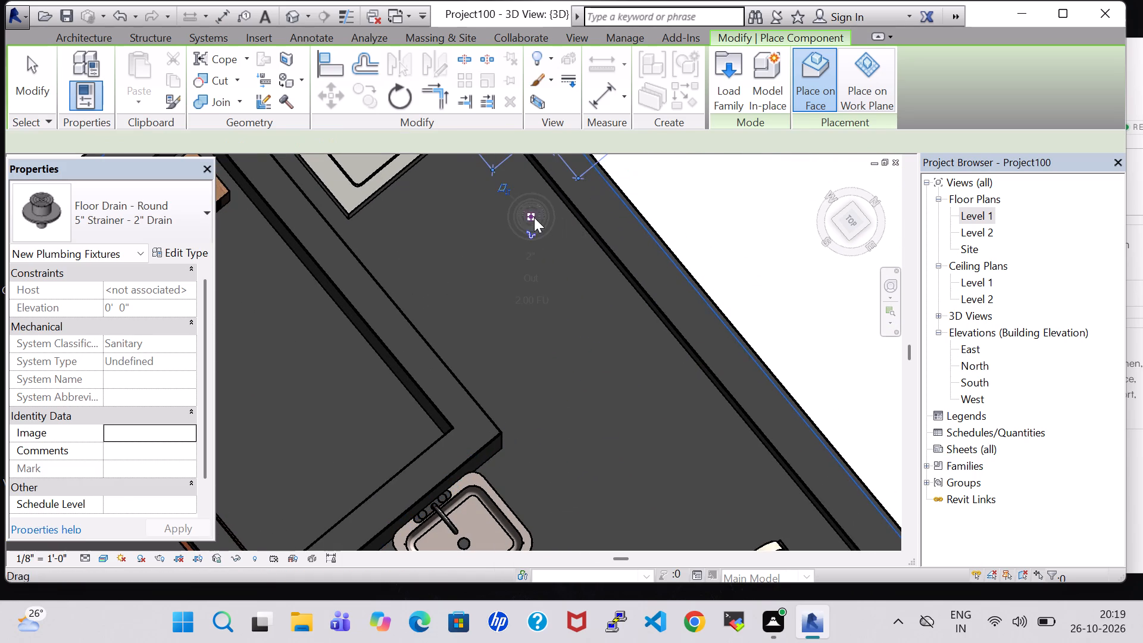
key("Escape")
key("Escape")
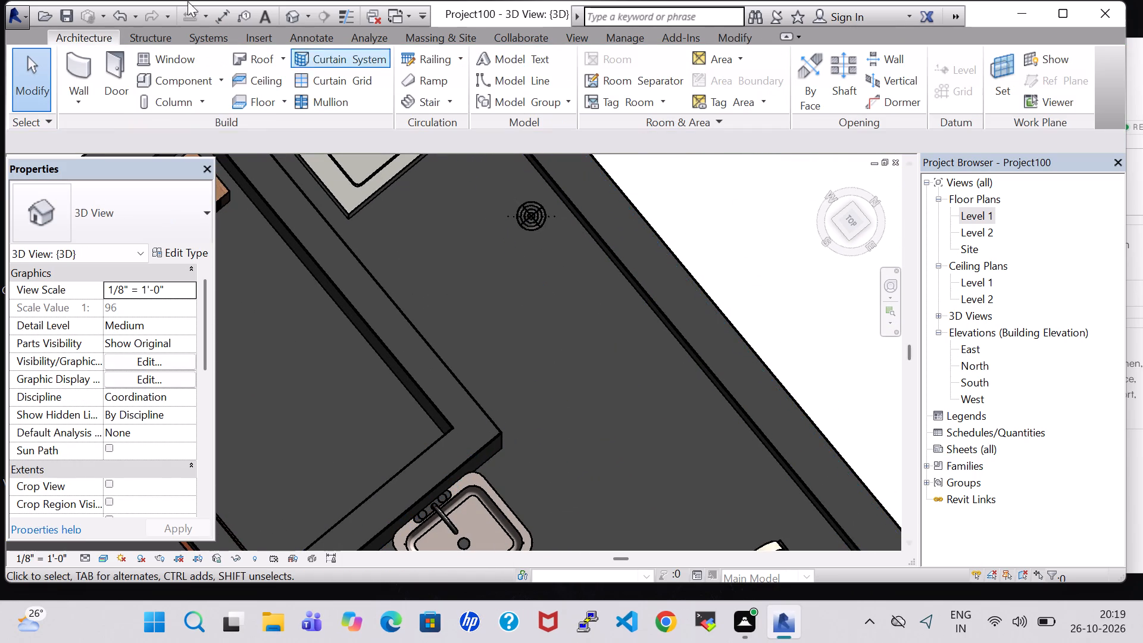
Examine the floor drain, washer and sink in the backyard and the surrounding rooms in the 3D view.
left_click(285, 18)
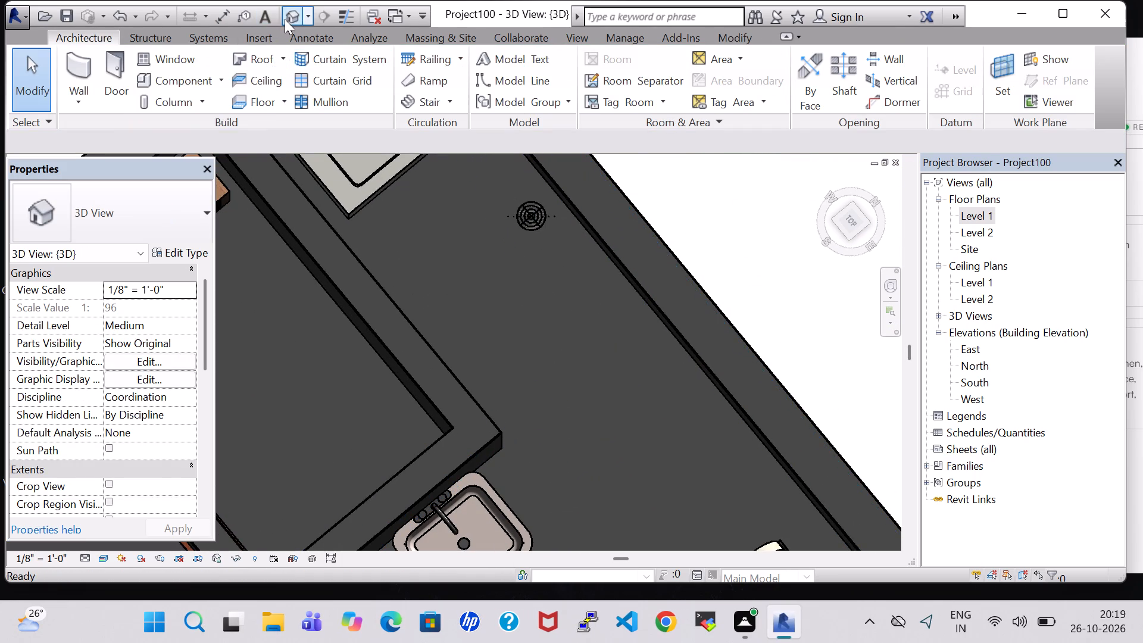
scroll(464, 263, "down", 3)
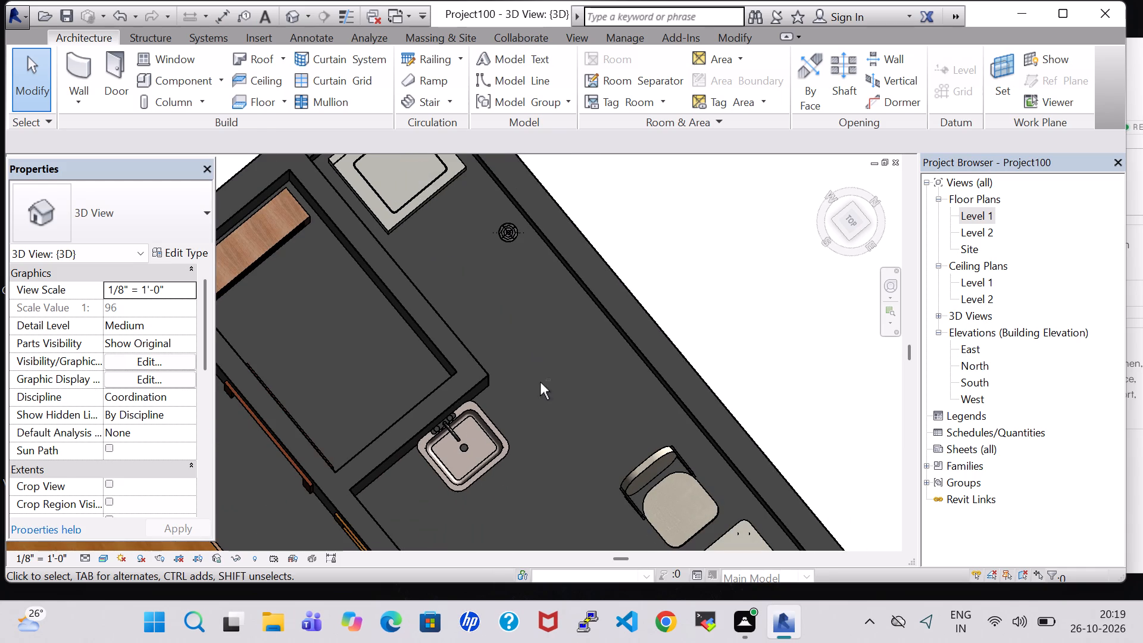
middle_click(540, 382, "shift")
key("Escape")
middle_click_drag(566, 414, 561, 336, "shift")
middle_click_drag(590, 450, 555, 448)
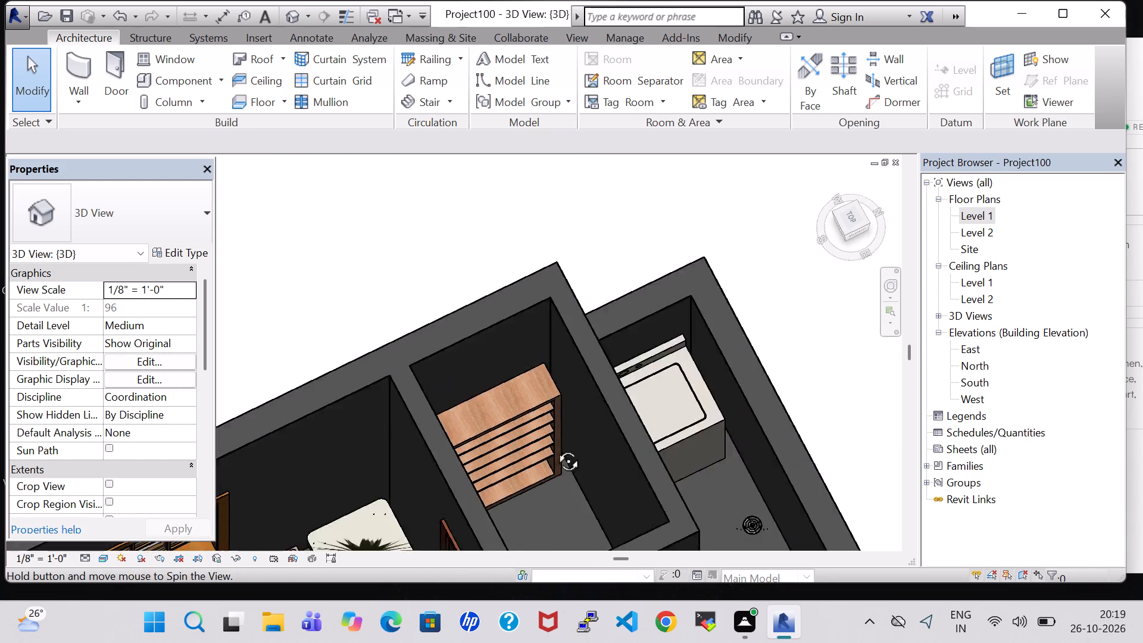
middle_click_drag(555, 448, 545, 445)
middle_click_drag(595, 396, 313, 302)
middle_click_drag(757, 387, 715, 397)
middle_click_drag(715, 397, 611, 220)
scroll(613, 248, "down", 3)
middle_click_drag(722, 438, 676, 325)
Review the furnished rooms on the Level 1 floor plan, from the backyard to the kitchen and master bedroom.
double_click(969, 215)
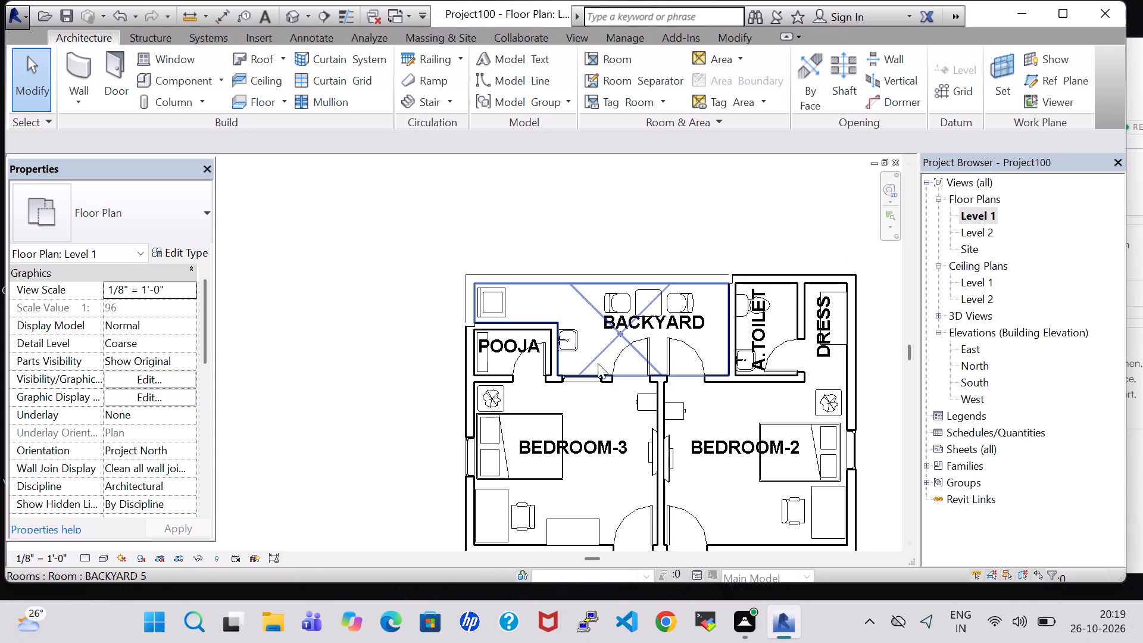
scroll(597, 366, "down", 3)
middle_click_drag(843, 421, 774, 316)
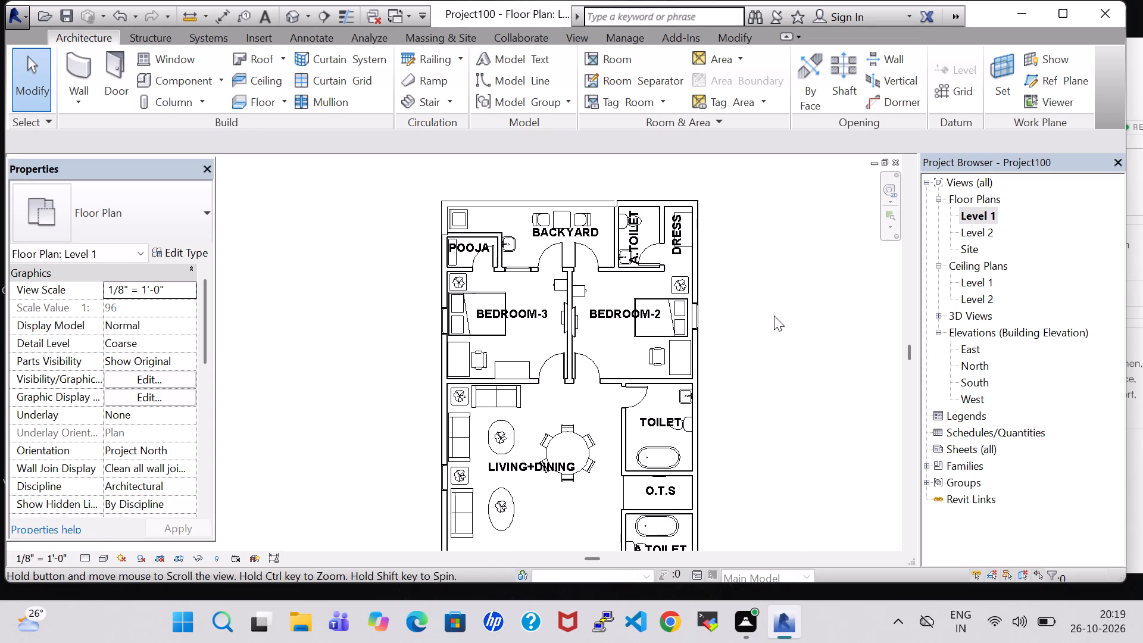
middle_click_drag(742, 510, 740, 450)
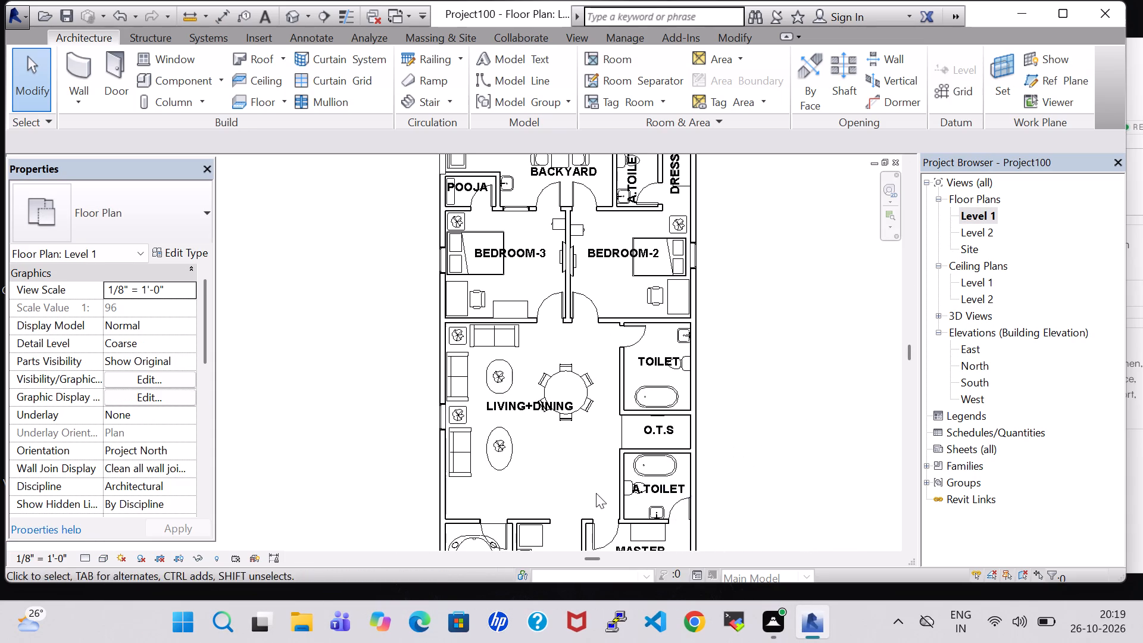
middle_click_drag(596, 493, 577, 421)
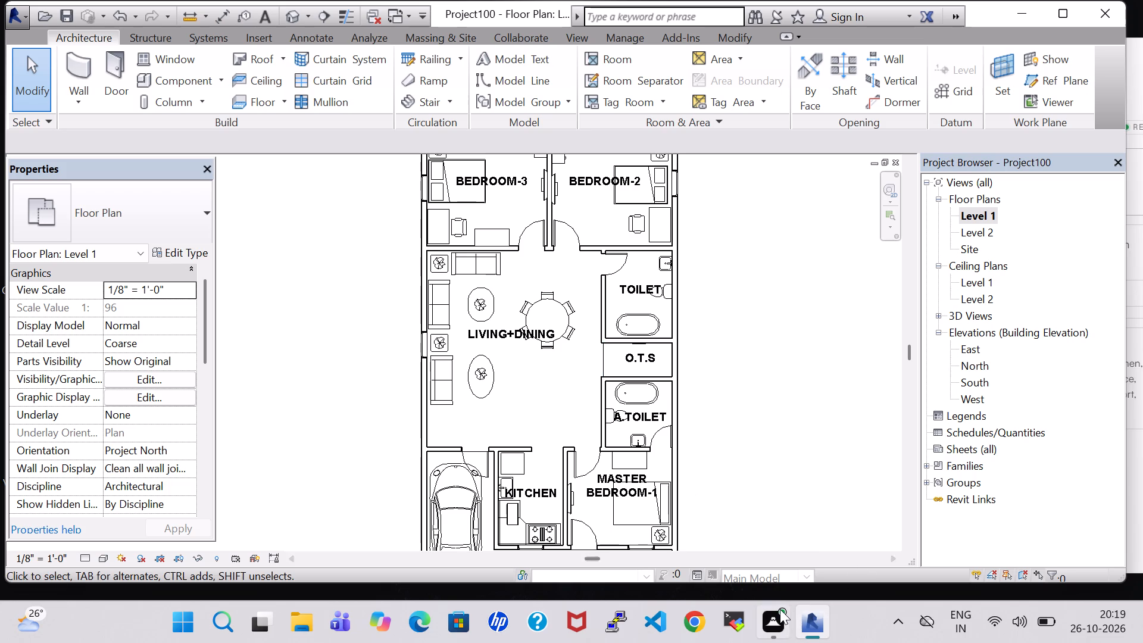
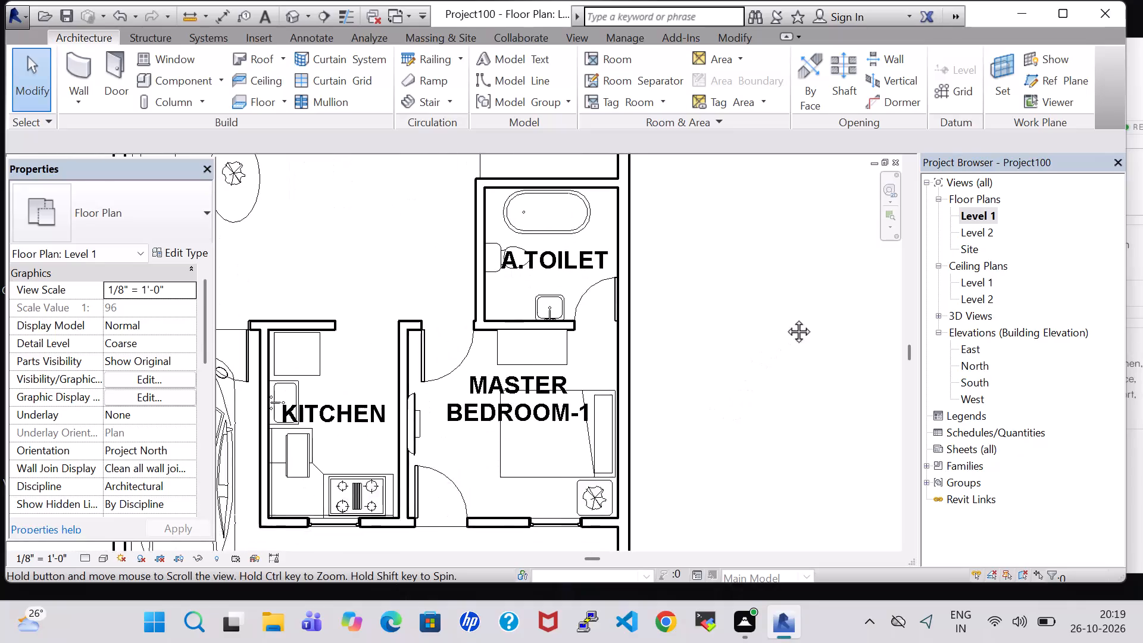
Split the outer side wall beside Master Bedroom-1 where it meets the bedroom's front wall.
scroll(805, 309, "down", 6)
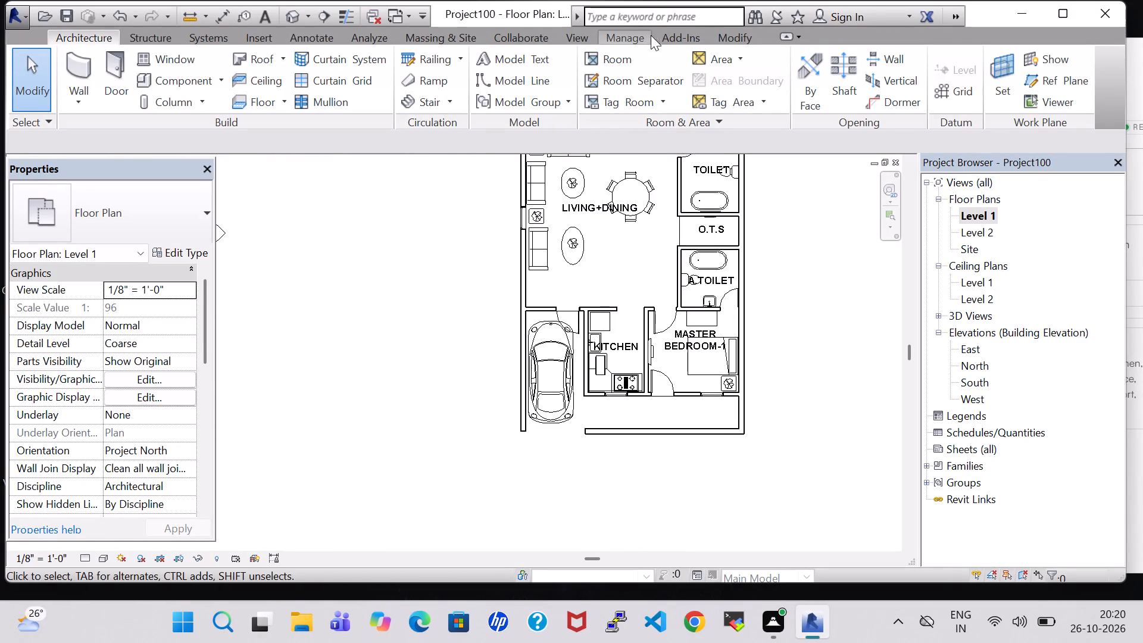
left_click(722, 32)
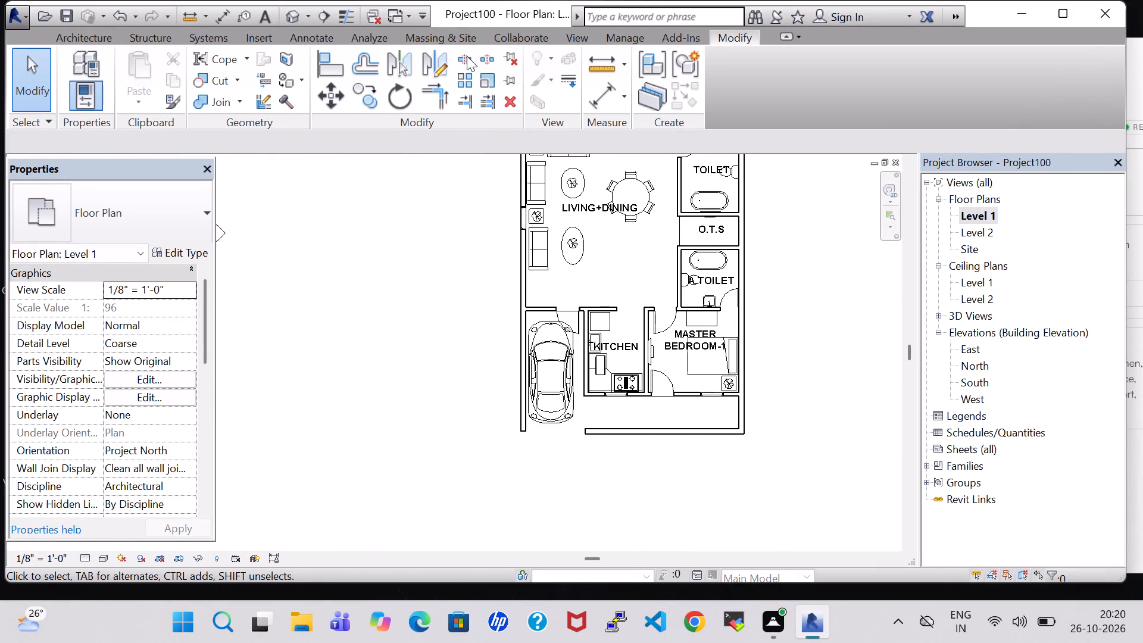
left_click(467, 56)
left_click(751, 391)
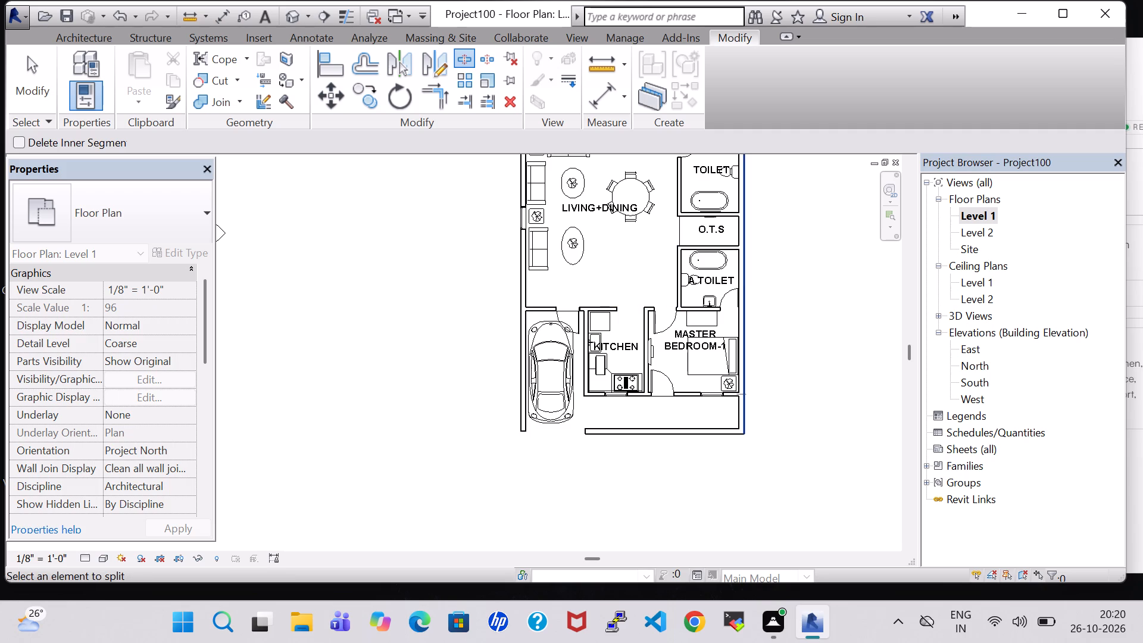
key("Escape")
key("Escape")
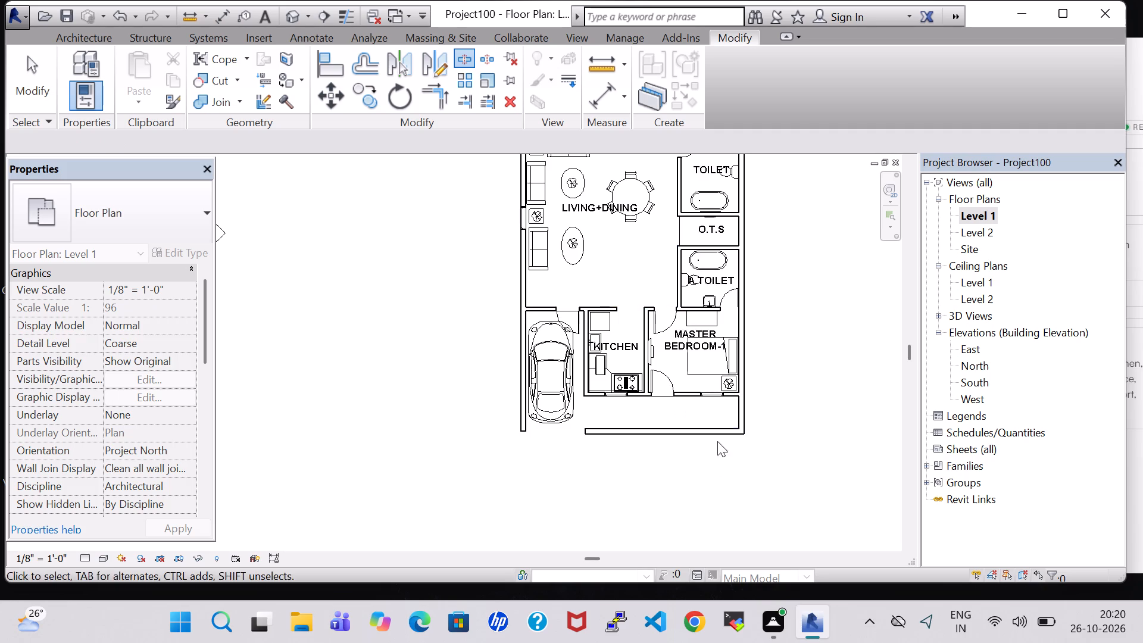
Set the unconnected height of the short side wall segment in front of Master Bedroom-1 to 2' 0".
left_click(741, 415)
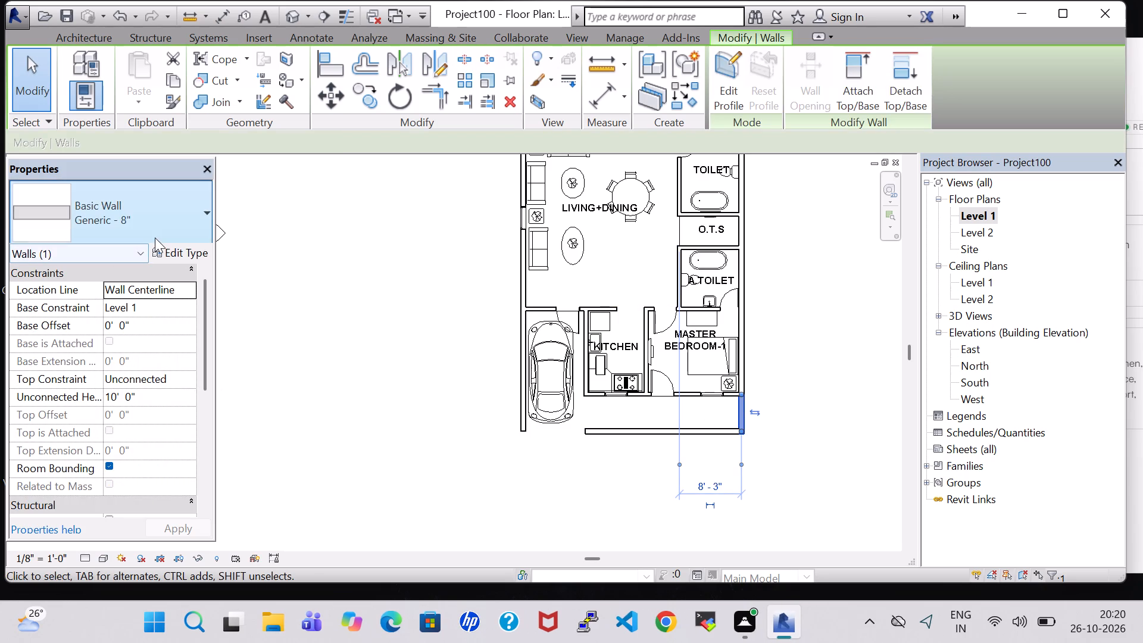
left_click(156, 223)
left_click(342, 372)
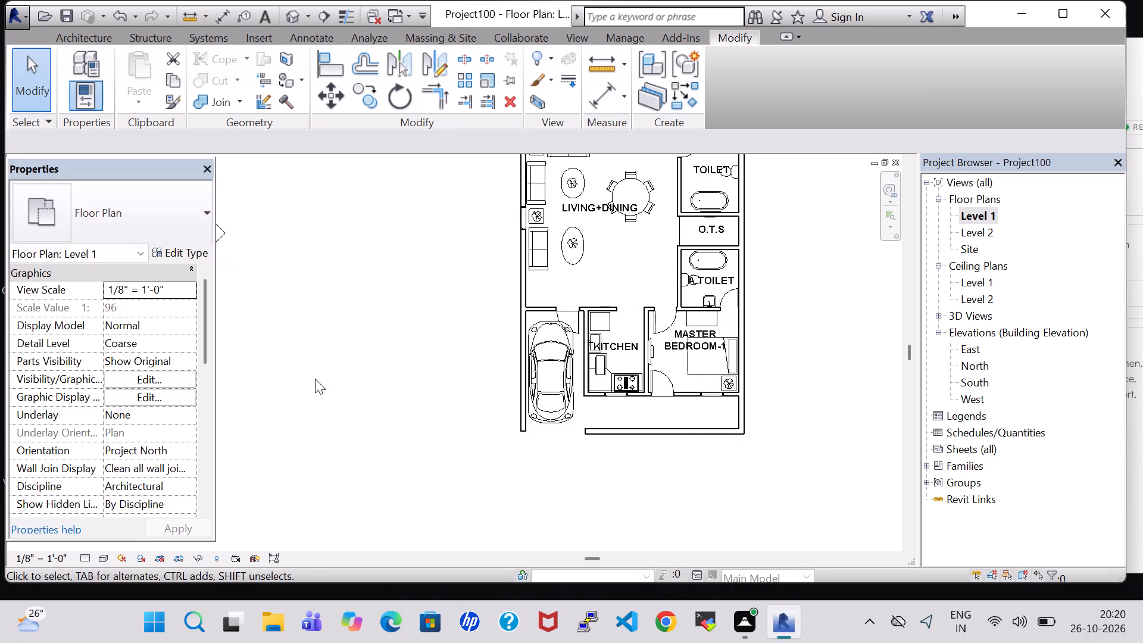
left_click(743, 422)
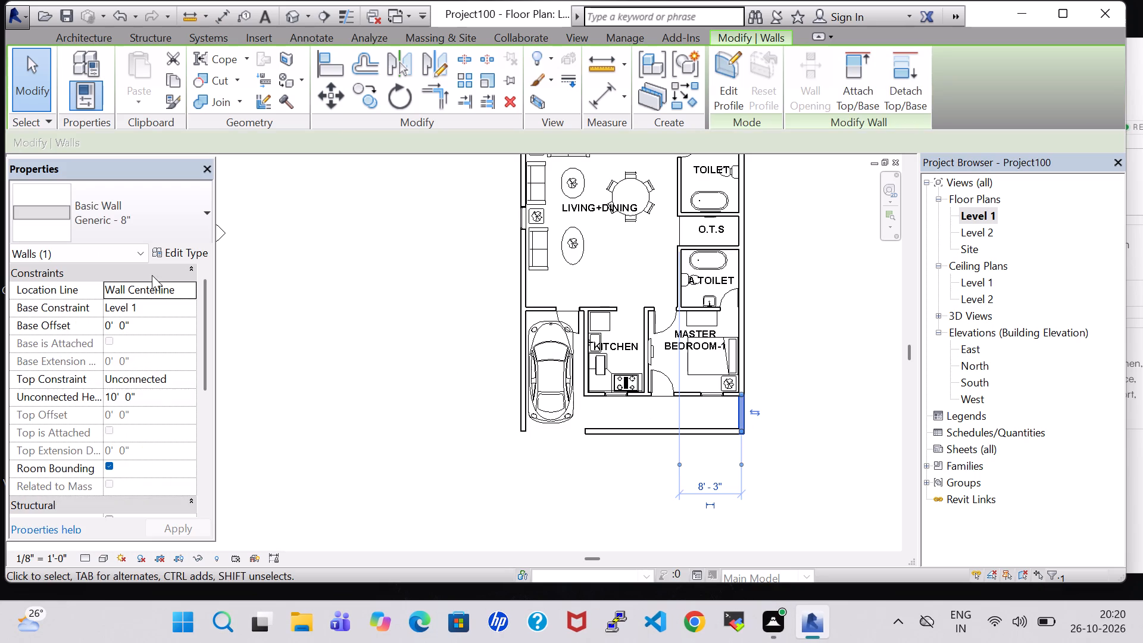
left_click(118, 398)
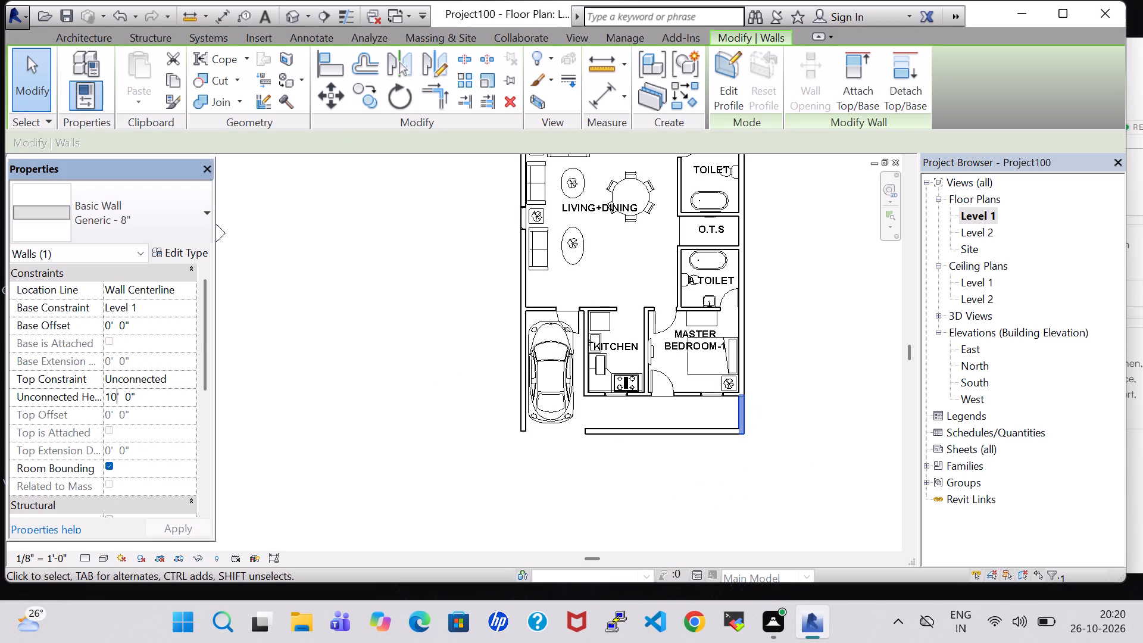
key("BackSpace")
key("BackSpace")
key("2")
left_click(192, 522)
left_click(622, 491)
Set the unconnected height of the front boundary wall before the kitchen and Master Bedroom-1 to 2' 0".
left_click(631, 431)
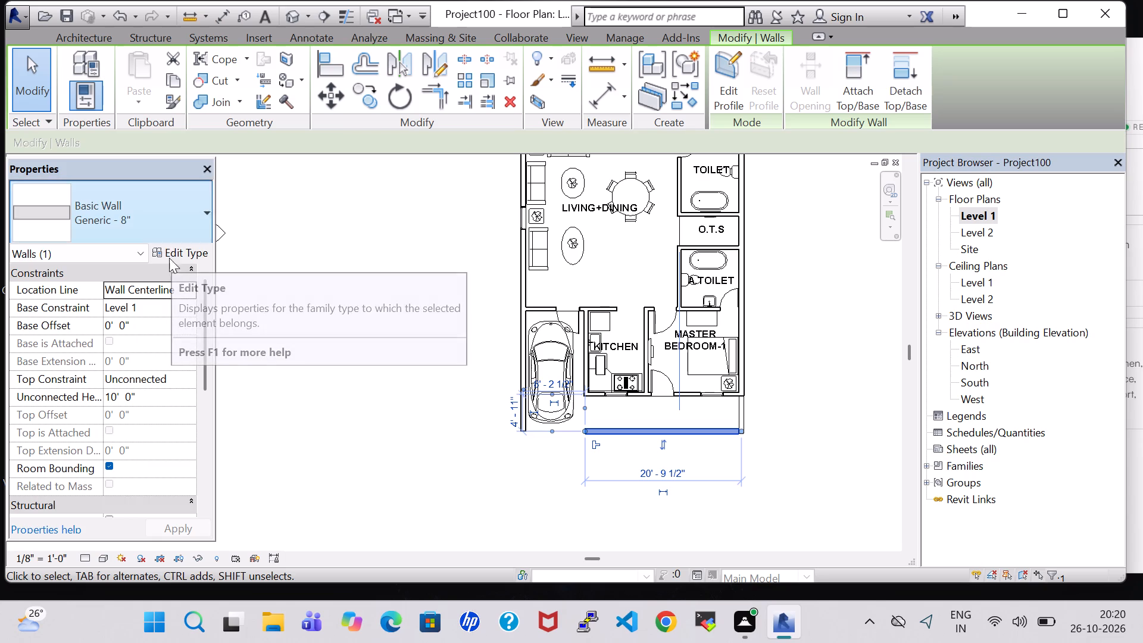
double_click(115, 399)
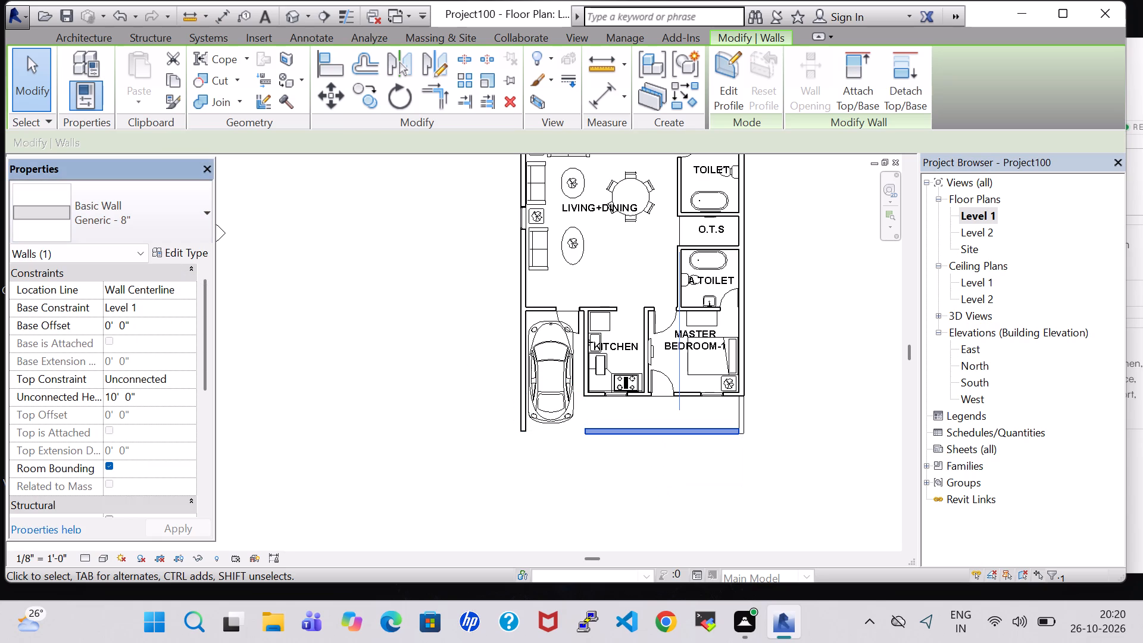
key("BackSpace")
key("BackSpace")
key("2")
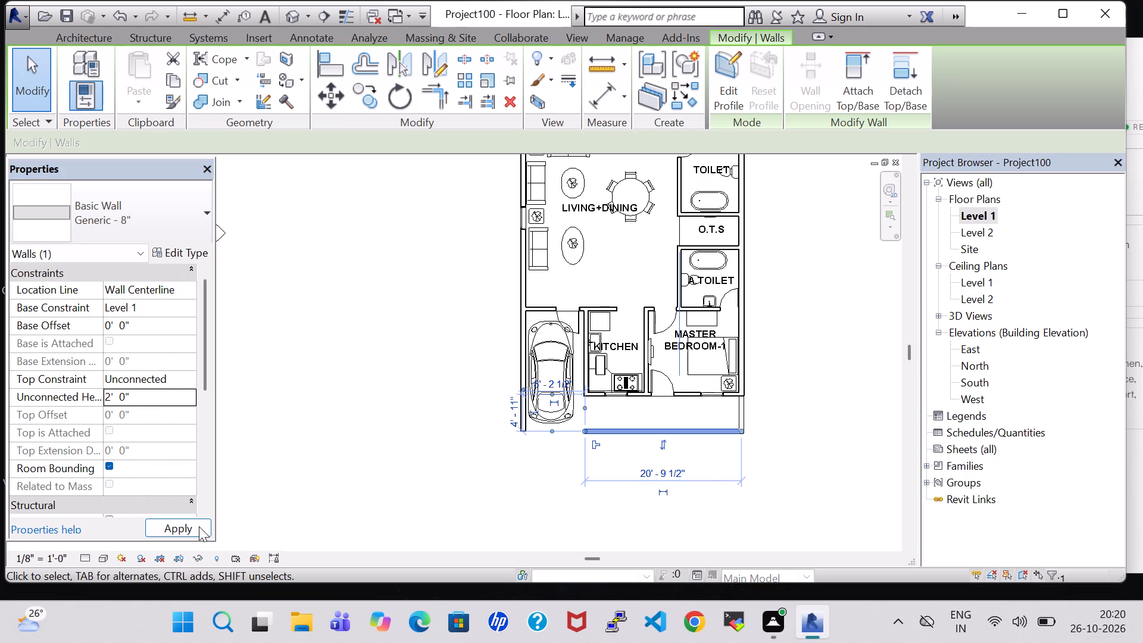
left_click(199, 526)
left_click(511, 479)
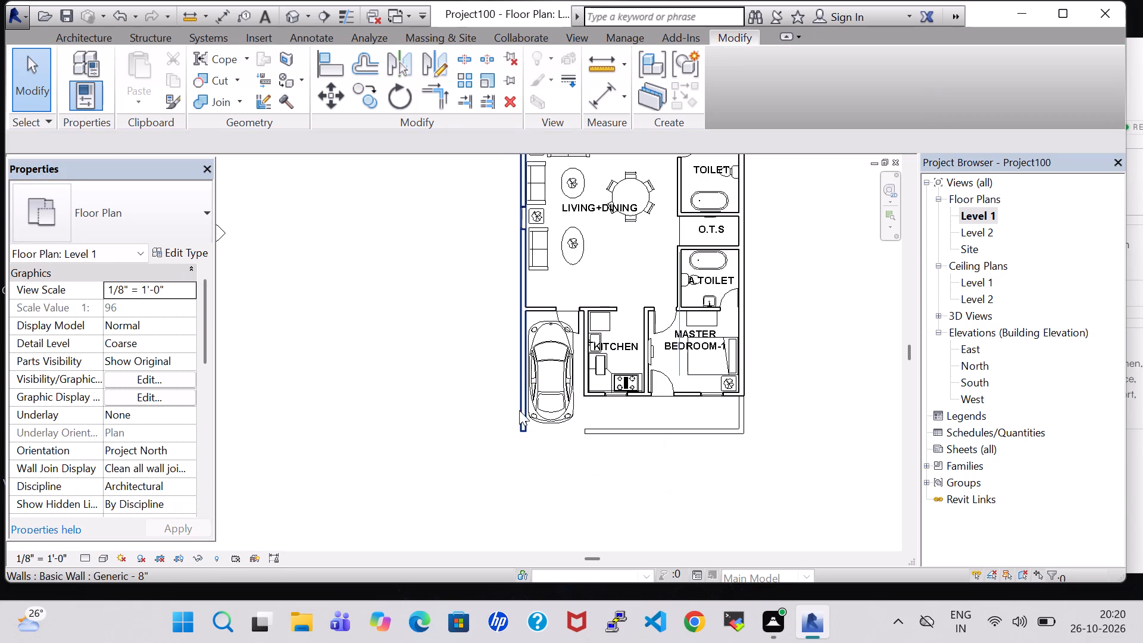
Split the outer wall on the car's side where it meets the wall between living room and parking.
left_click(465, 62)
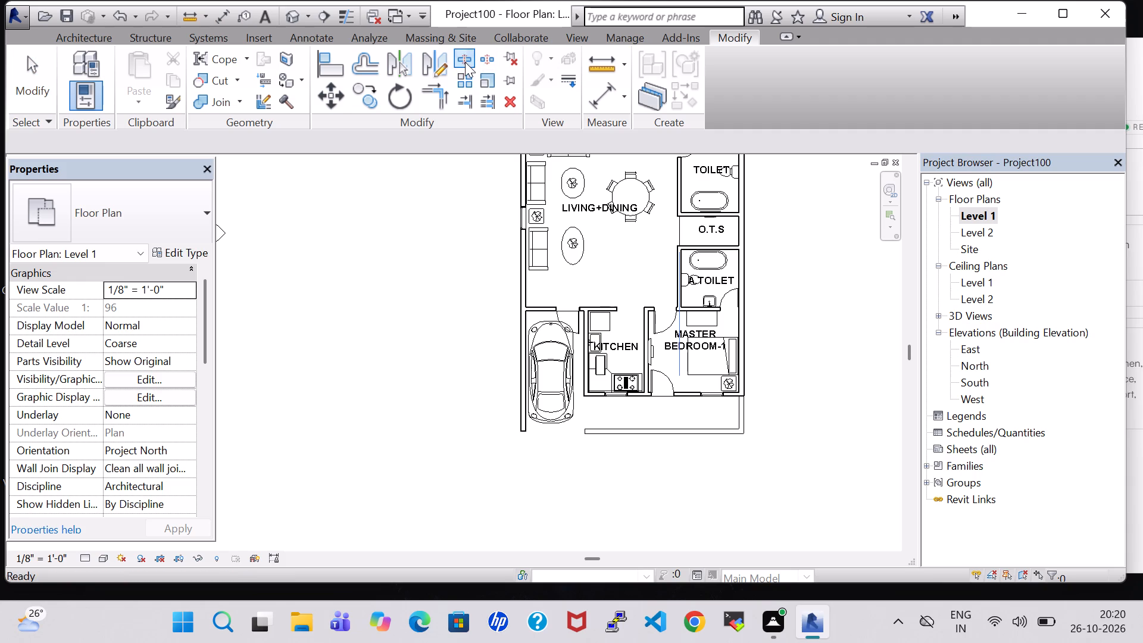
left_click(518, 305)
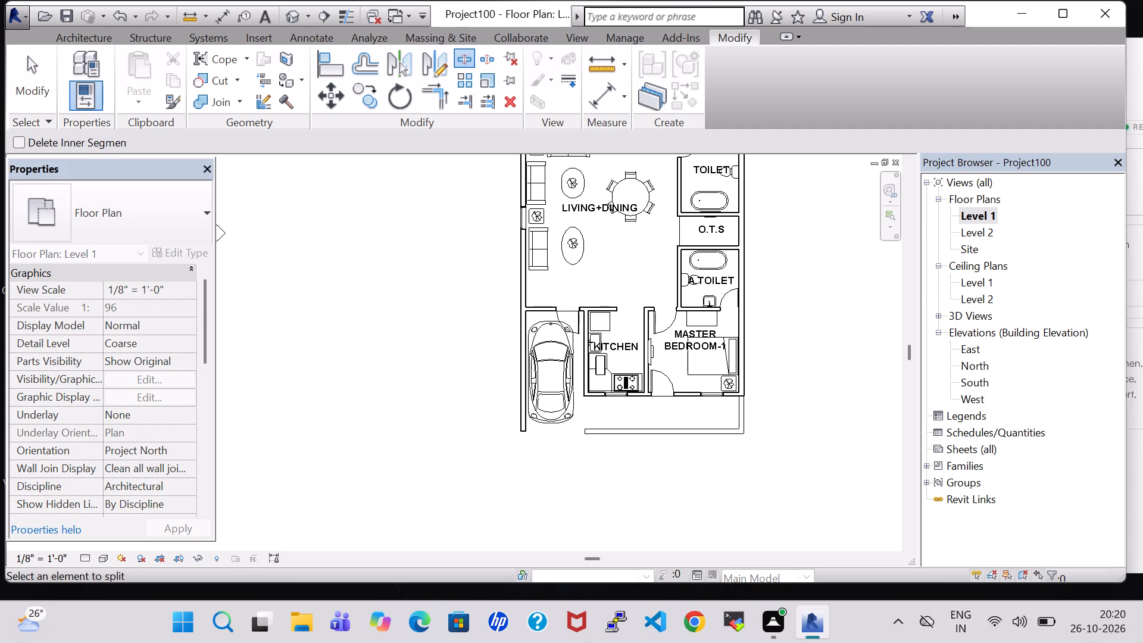
key("Escape")
key("Escape")
Set the unconnected height of the outer wall segment beside the car to 2' 0".
left_click(519, 380)
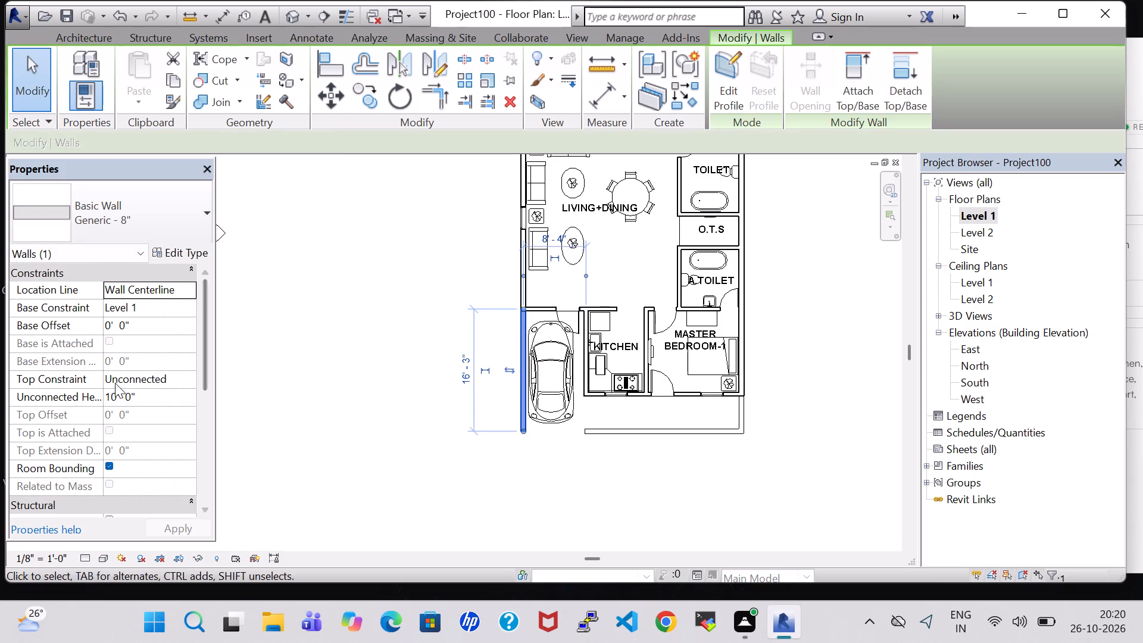
left_click(117, 395)
key("BackSpace")
key("BackSpace")
key("2")
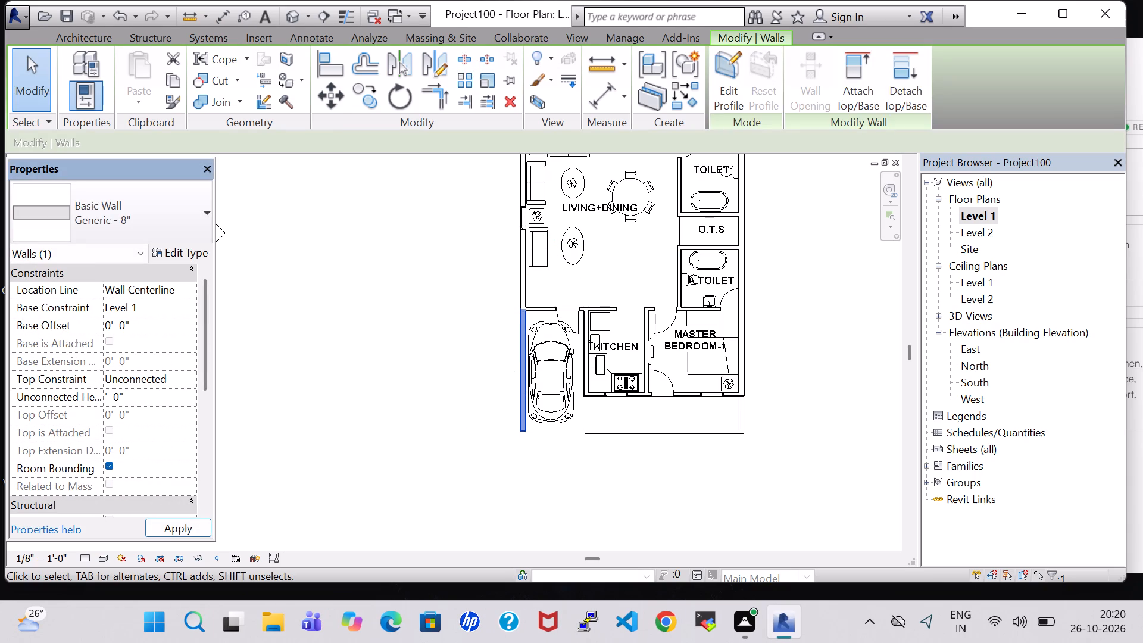
left_click(171, 530)
left_click(373, 456)
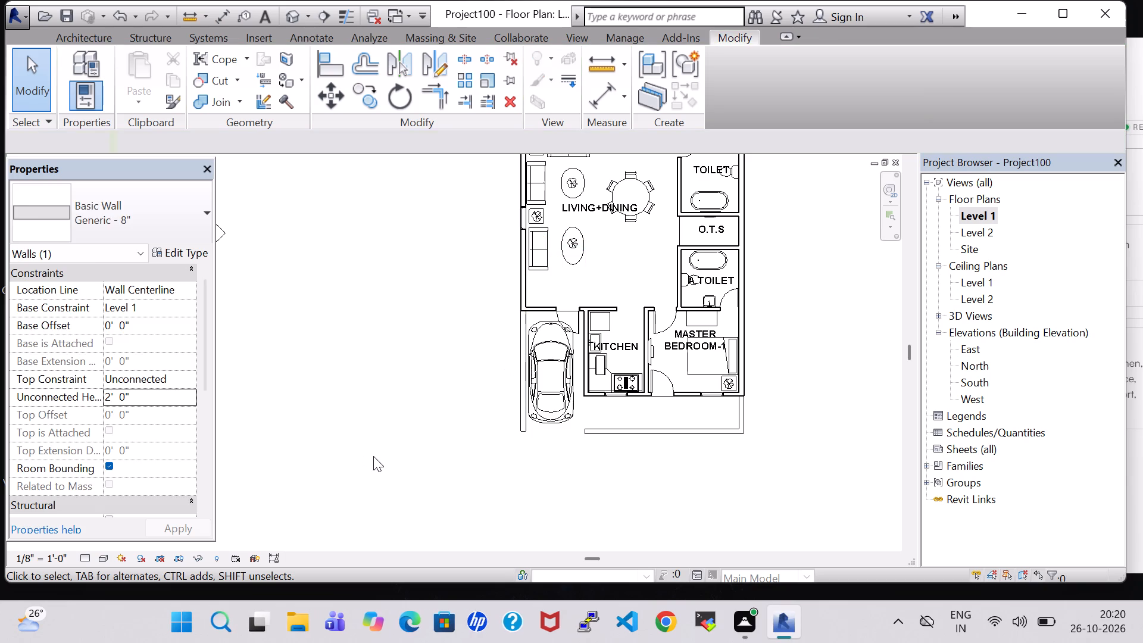
Create a railing about 16' long along the centreline of the low wall beside the car, from the living room wall to its front end.
left_click(98, 43)
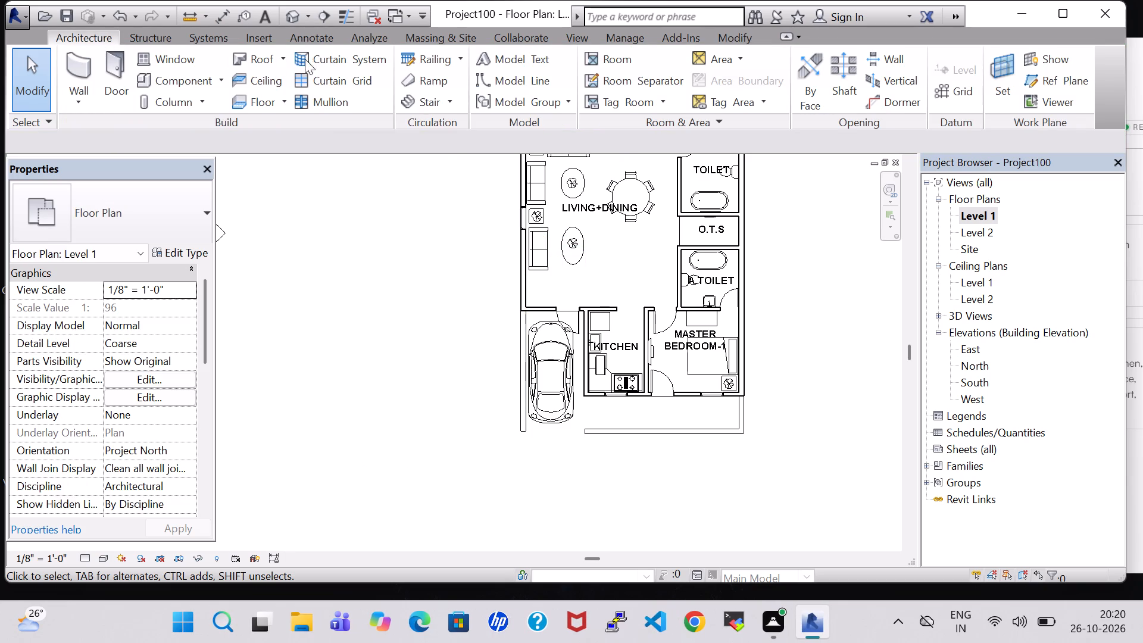
left_click(444, 58)
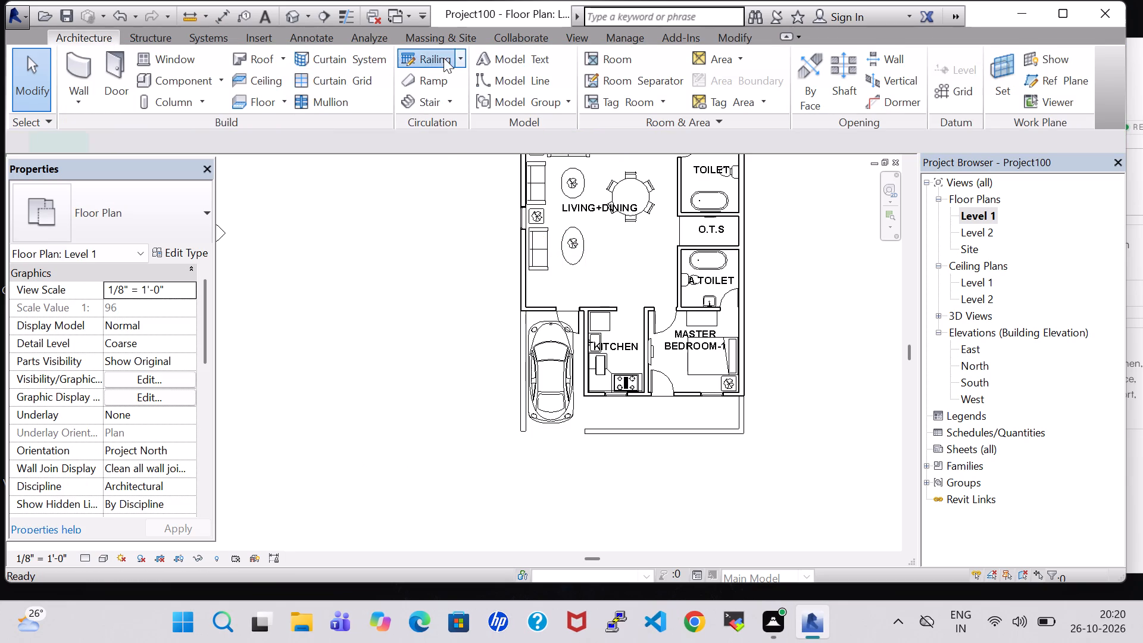
scroll(642, 282, "up", 8)
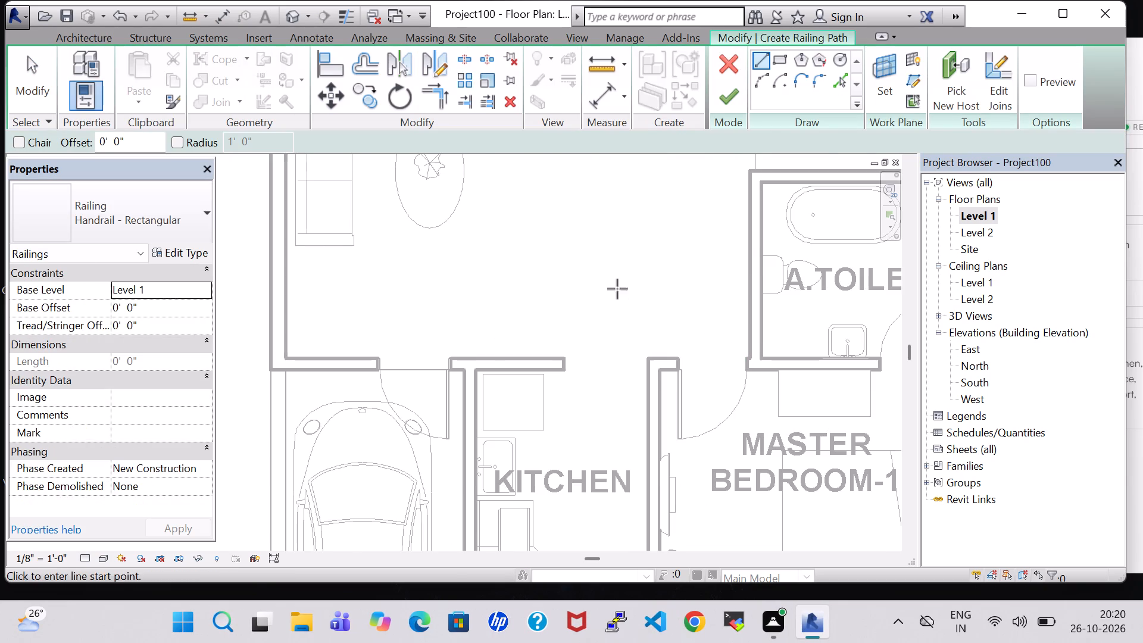
middle_click_drag(544, 292, 680, 208)
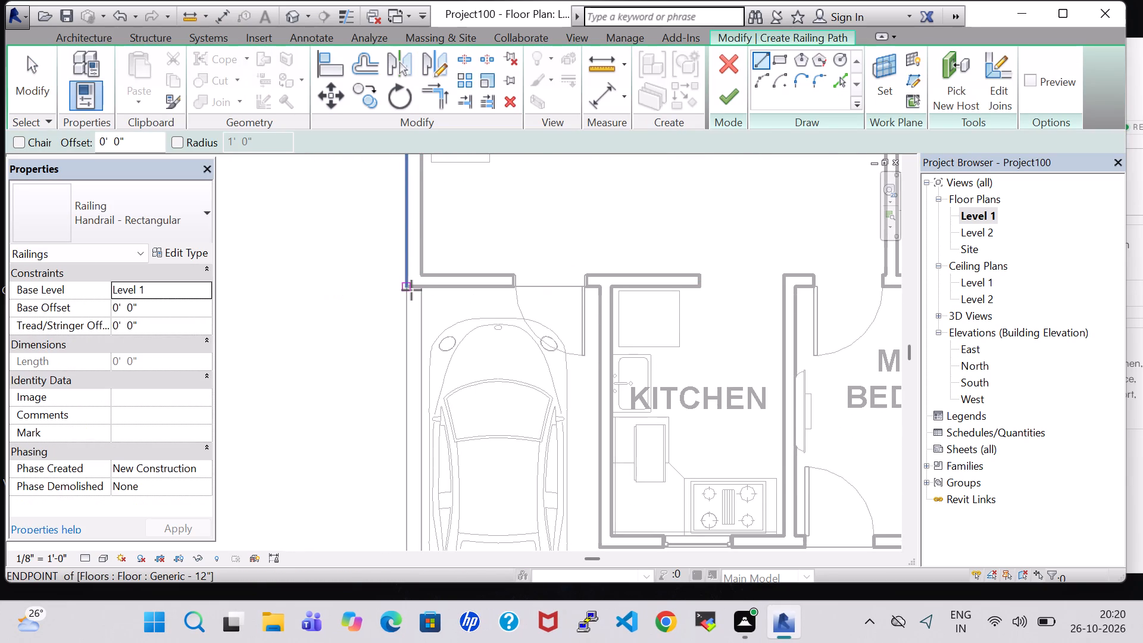
scroll(411, 290, "up", 5)
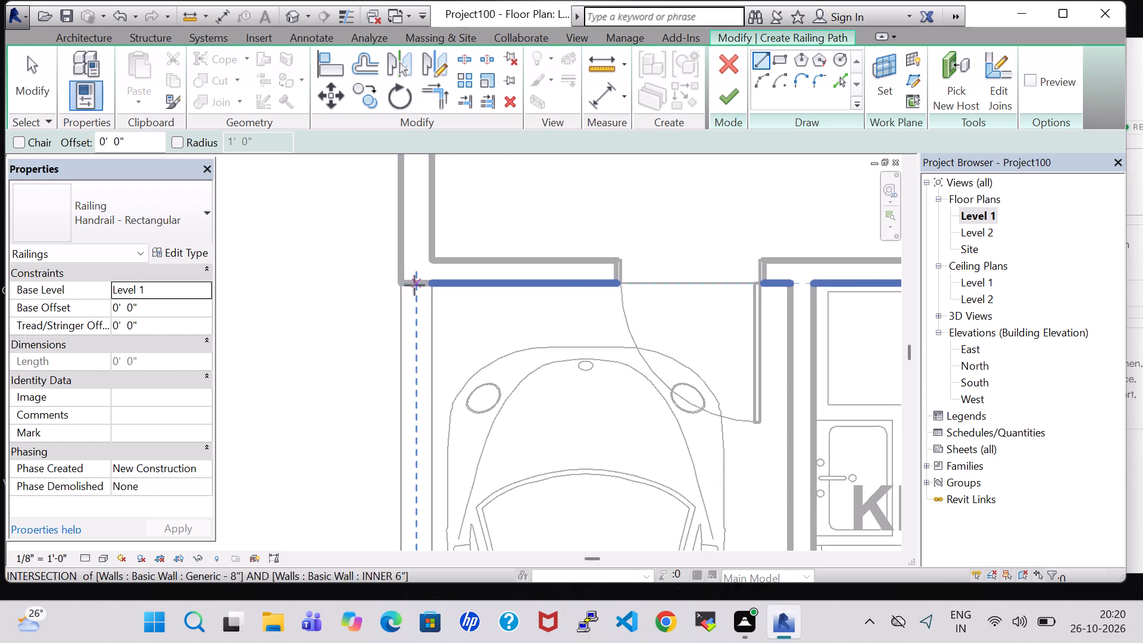
left_click(416, 284)
scroll(414, 475, "up", 1)
middle_click_drag(414, 475, 418, 305)
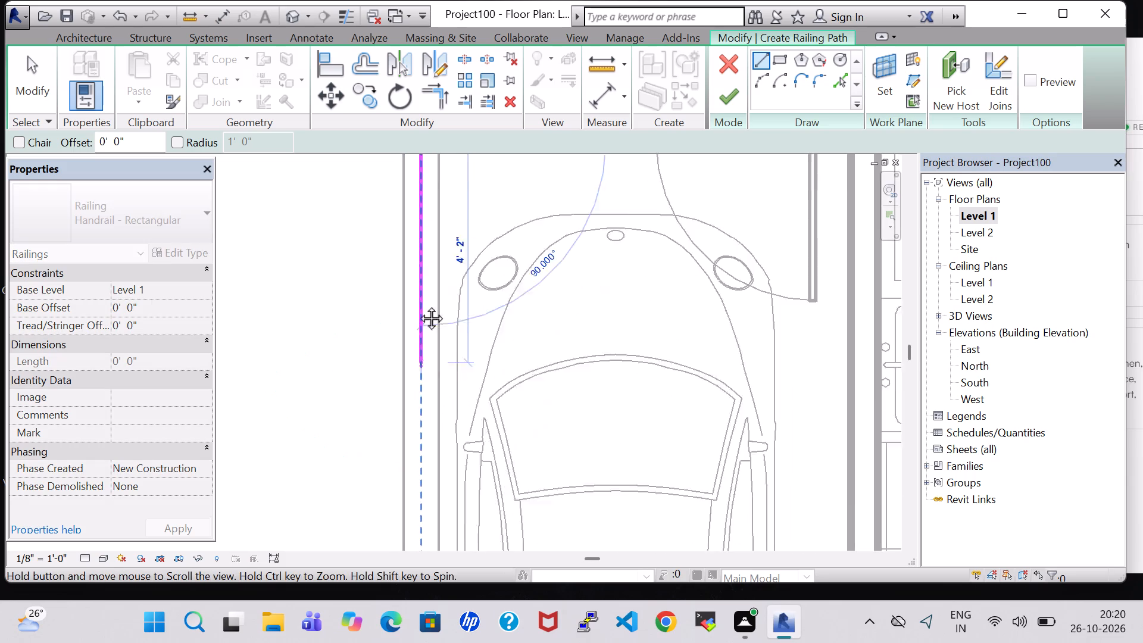
middle_click_drag(418, 305, 418, 219)
middle_click_drag(417, 461, 430, 333)
middle_click_drag(442, 492, 439, 481)
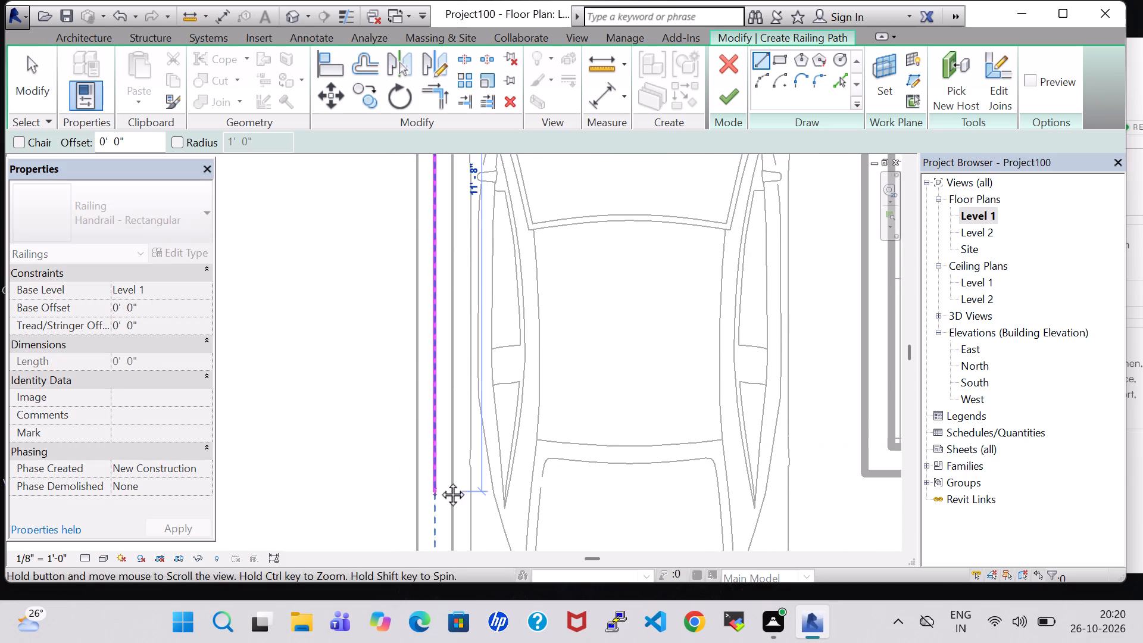
middle_click_drag(439, 481, 436, 422)
middle_click_drag(436, 410, 435, 373)
middle_click_drag(432, 479, 438, 363)
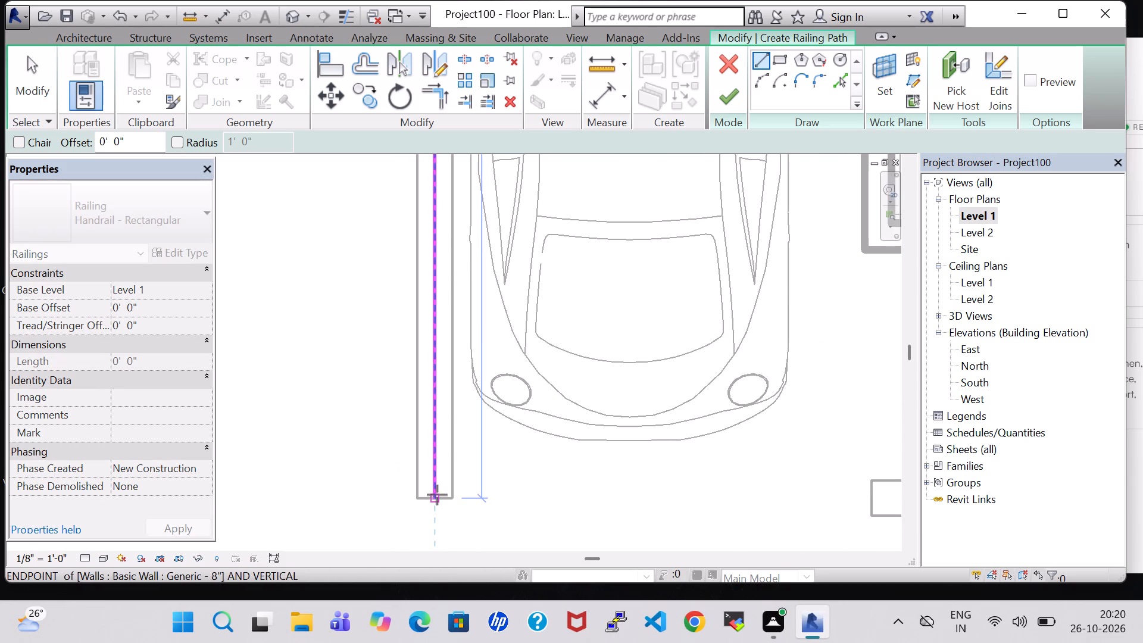
left_click(437, 495)
left_click(731, 93)
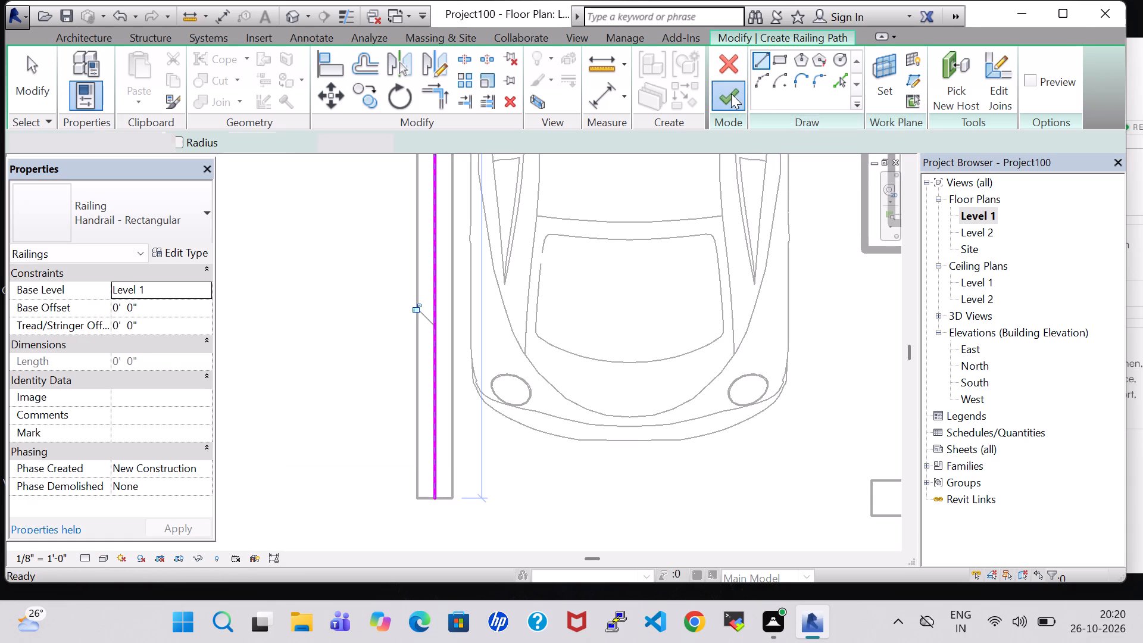
Change the parking railing's type to Glass Panel - Bottom Fill and set its base offset to 2' 0".
left_click(175, 222)
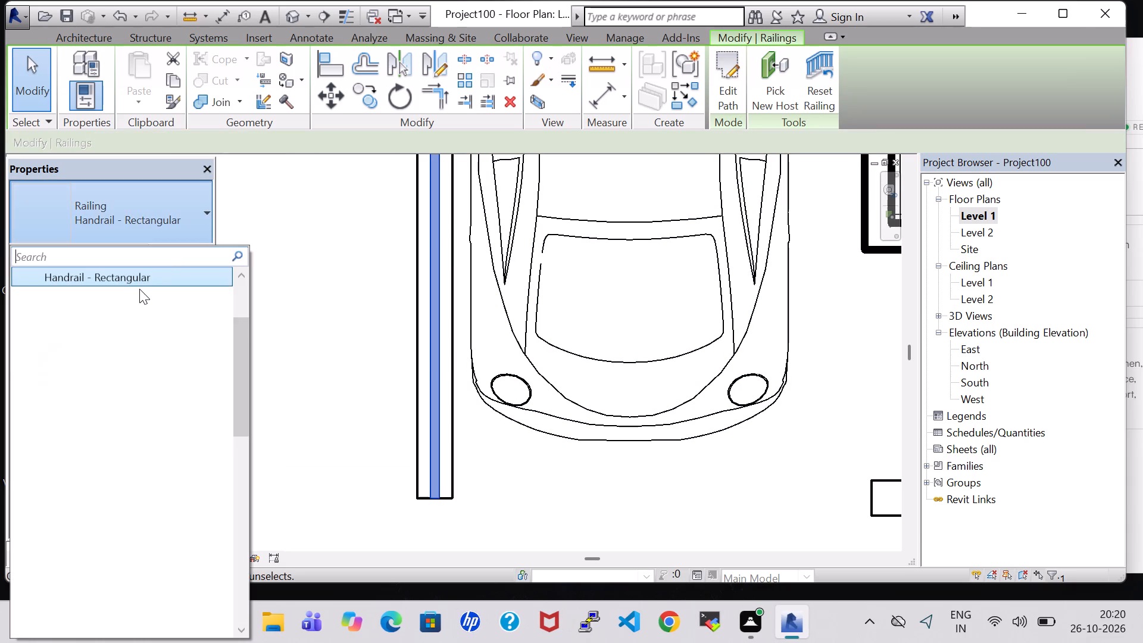
scroll(139, 288, "up", 2)
left_click(139, 279)
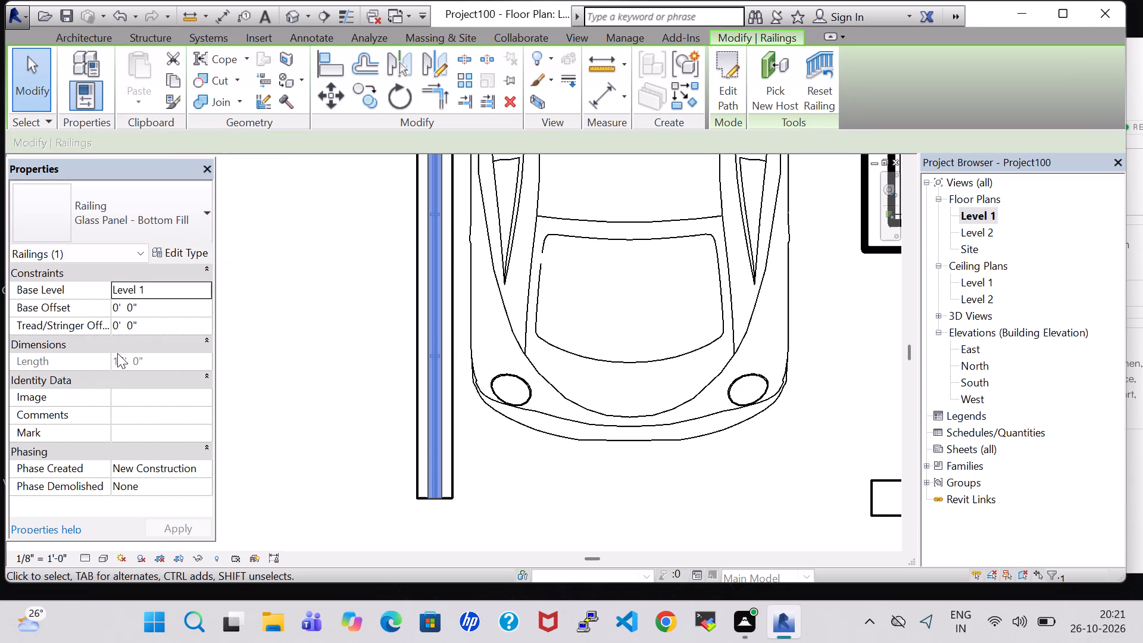
left_click(120, 309)
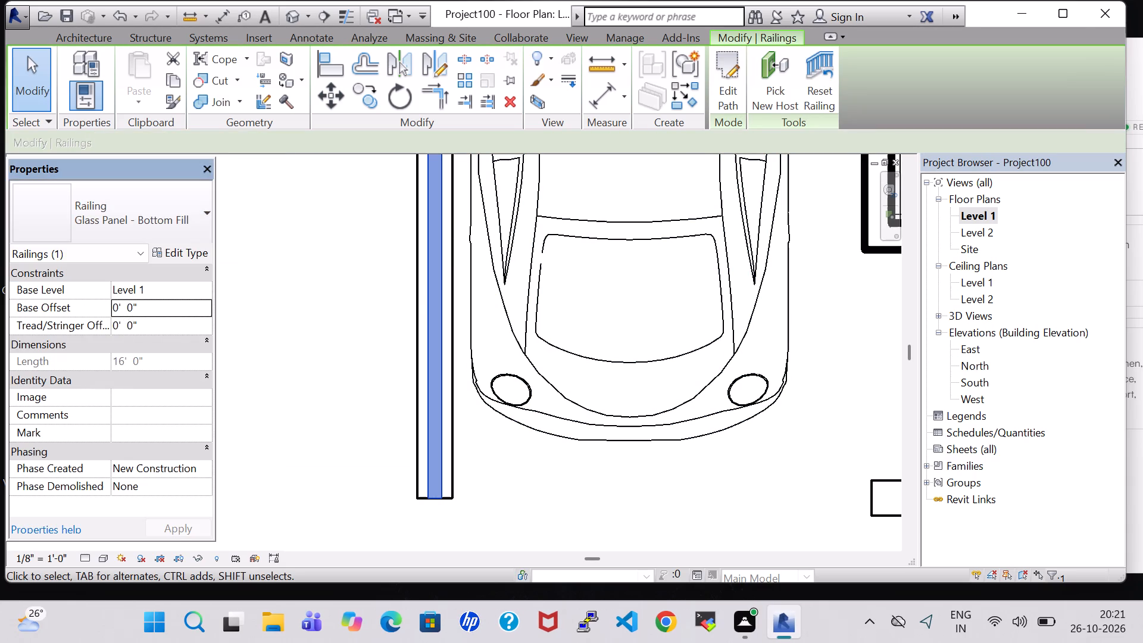
key("BackSpace")
key("2")
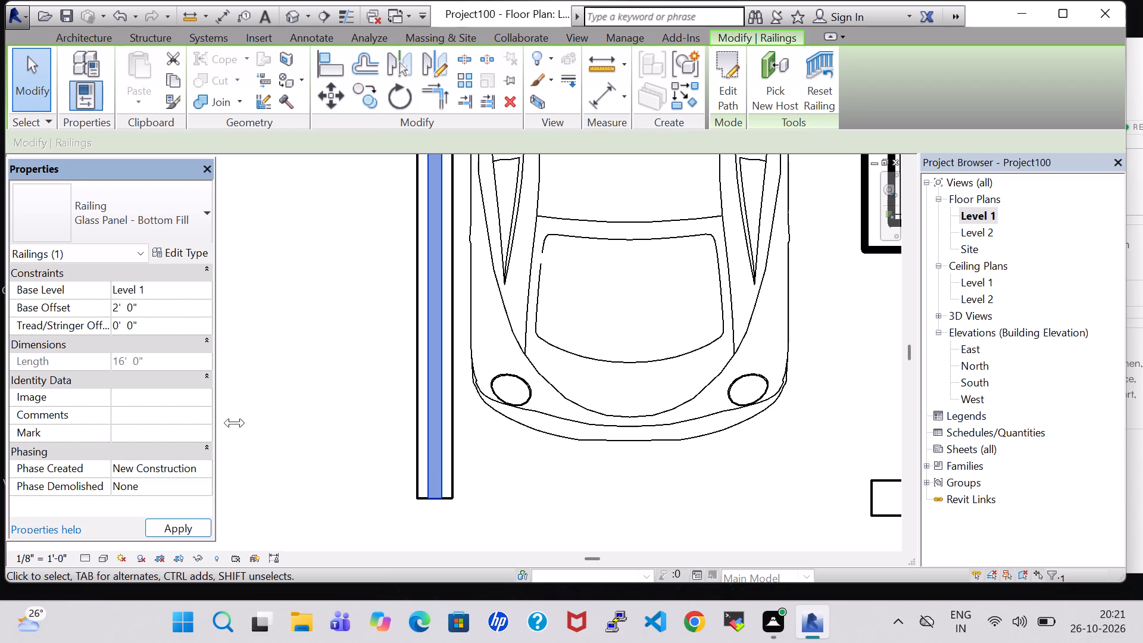
left_click(335, 482)
Create an L-shaped railing about 25' 5" long along the low walls' centrelines, from the master bedroom's outer corner around to the front wall's free end.
scroll(340, 482, "down", 2)
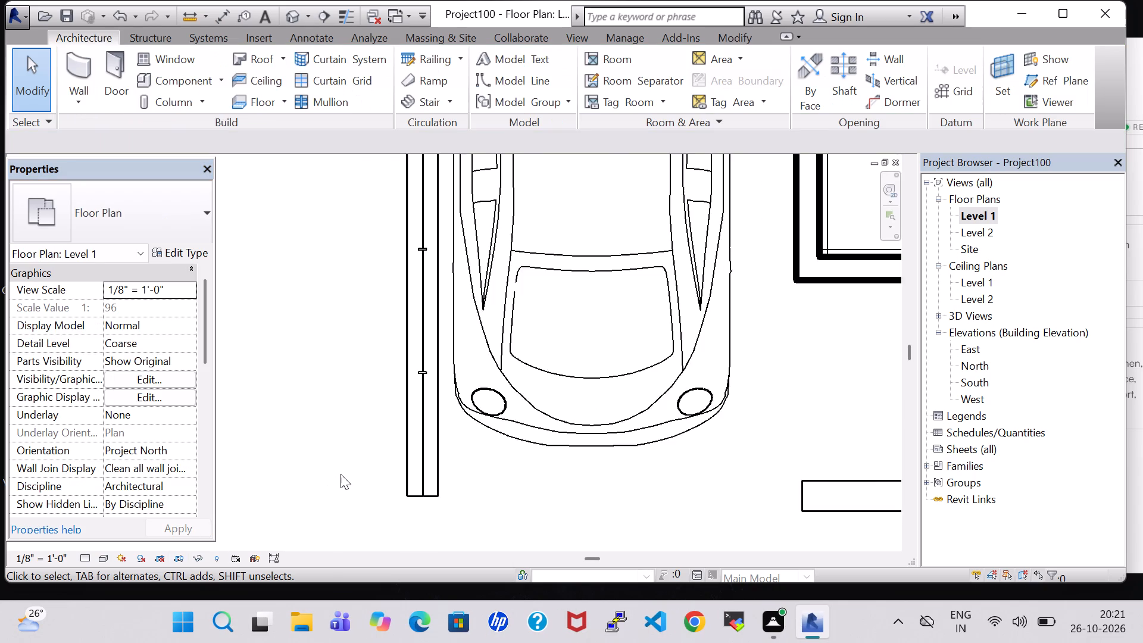
scroll(341, 474, "down", 5)
middle_click_drag(643, 455, 395, 432)
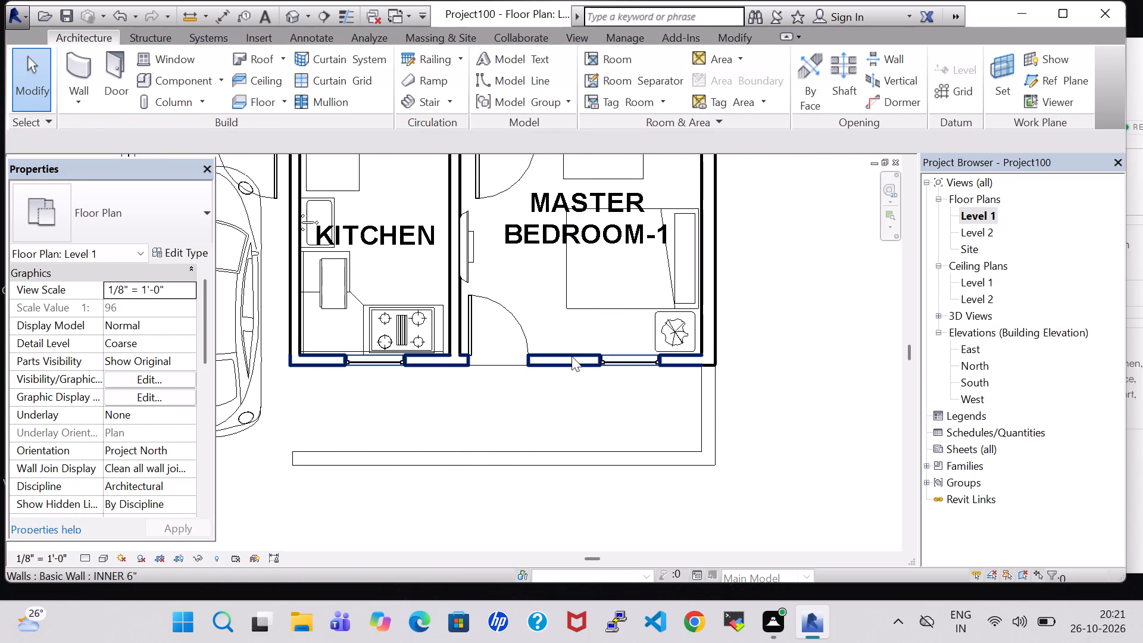
left_click(413, 55)
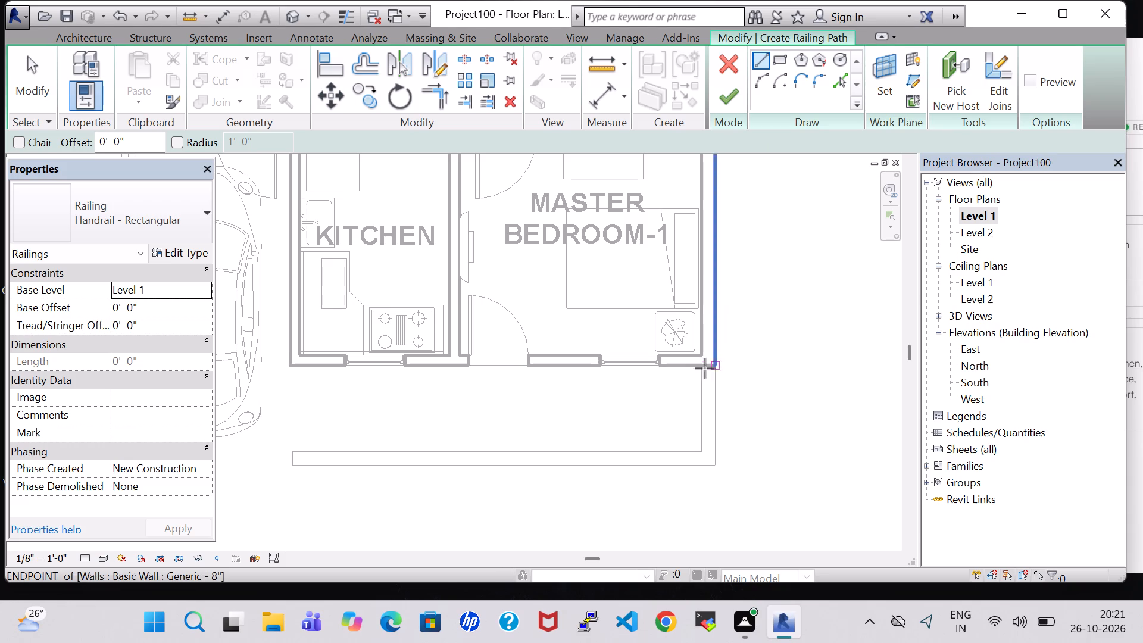
scroll(700, 367, "up", 6)
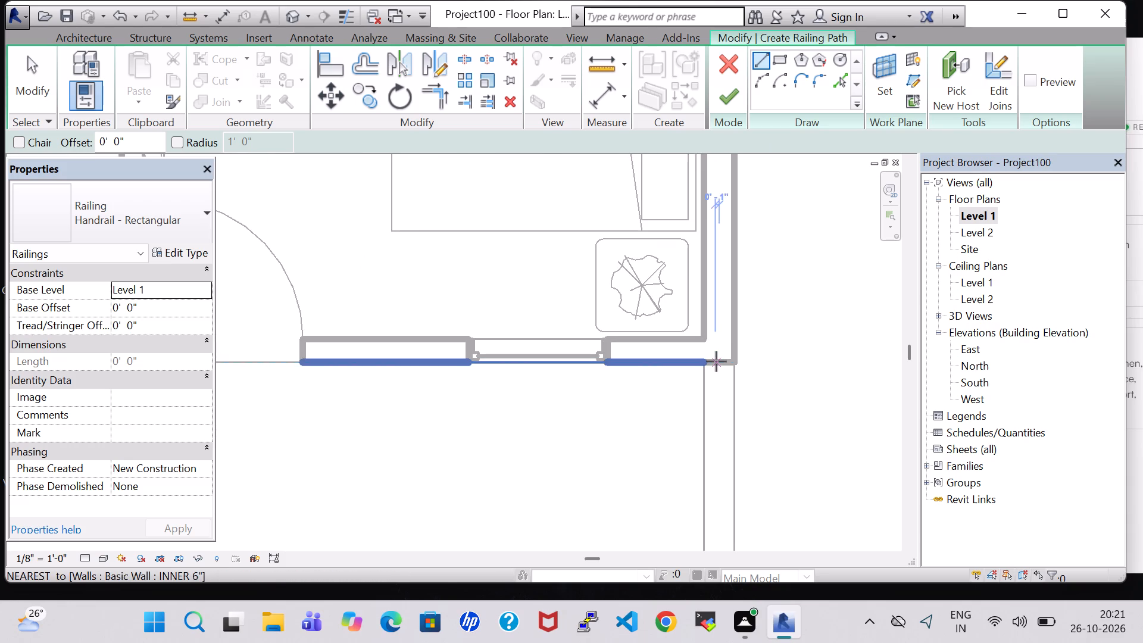
left_click(717, 364)
middle_click_drag(724, 474, 736, 317)
left_click(735, 417)
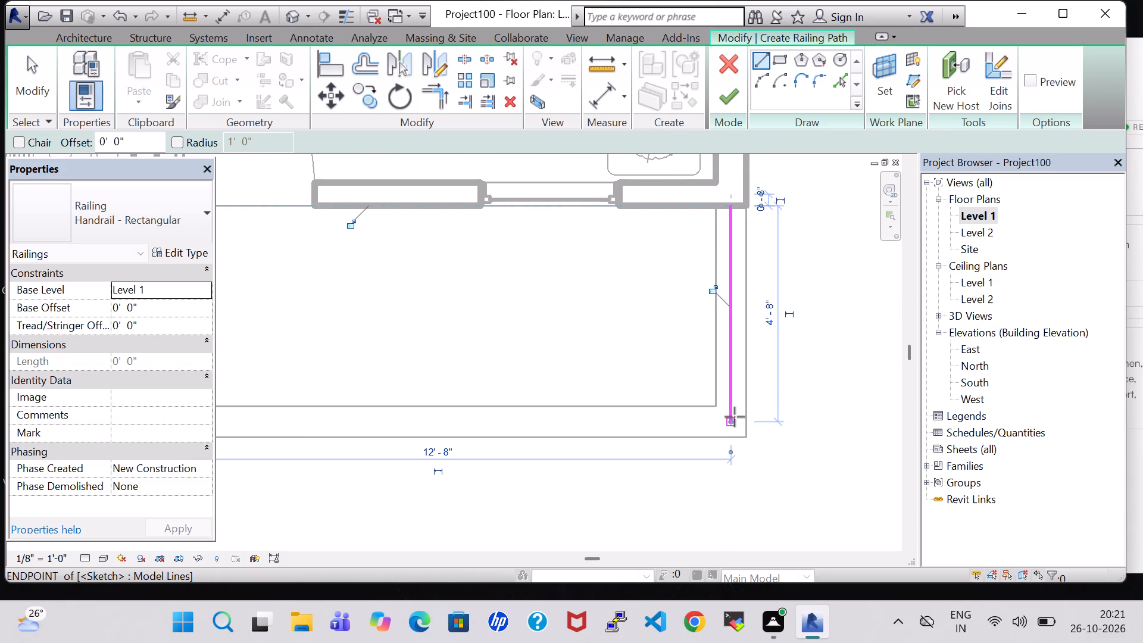
left_click(729, 422)
middle_click_drag(401, 428, 464, 428)
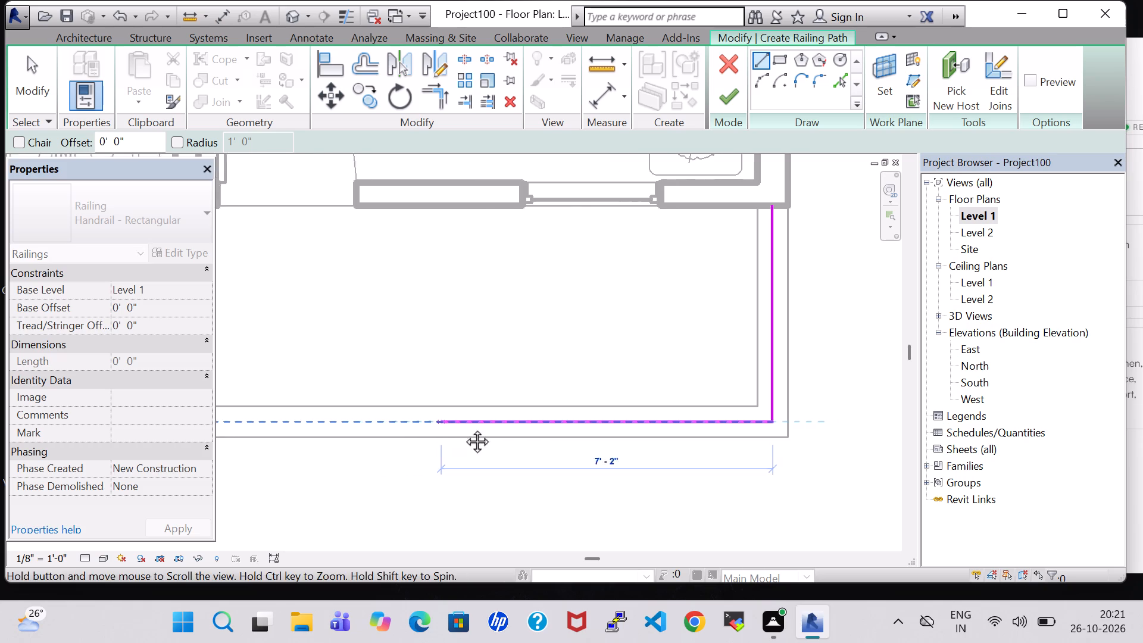
middle_click_drag(464, 428, 589, 426)
middle_click_drag(343, 427, 354, 427)
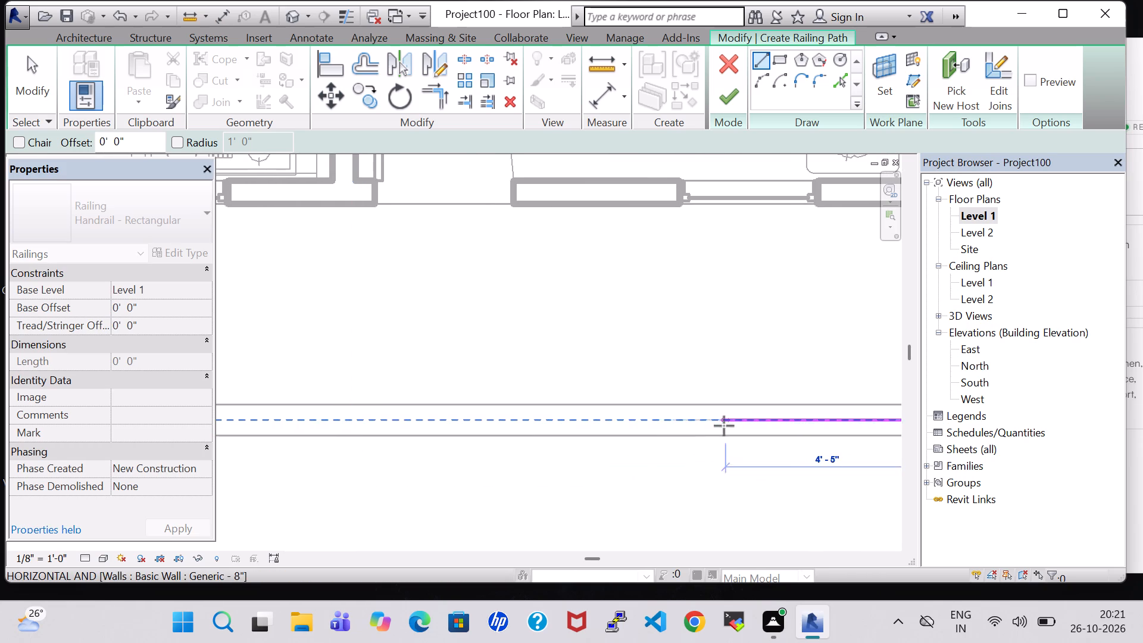
middle_click(254, 438)
middle_click_drag(262, 414, 338, 422)
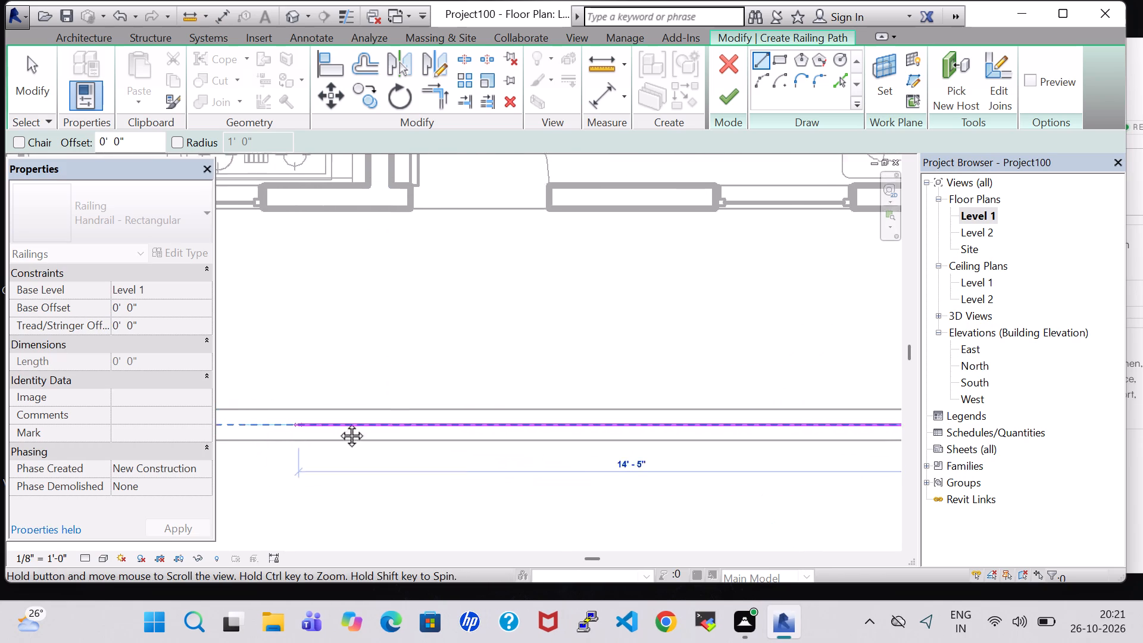
middle_click_drag(338, 422, 820, 433)
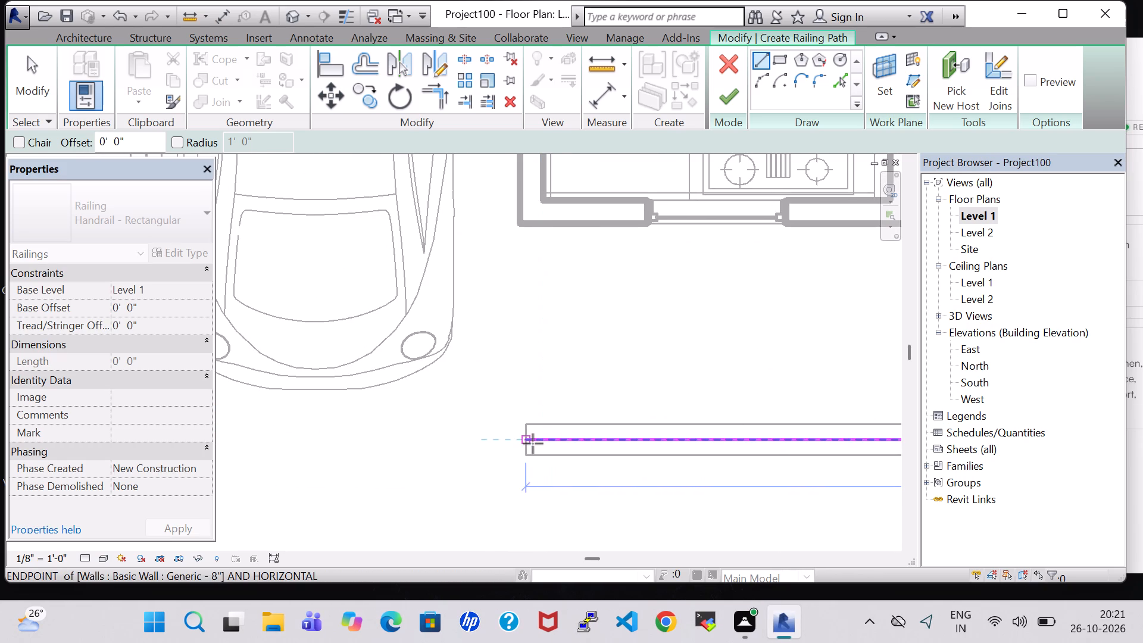
left_click(530, 443)
key("Escape")
key("Escape")
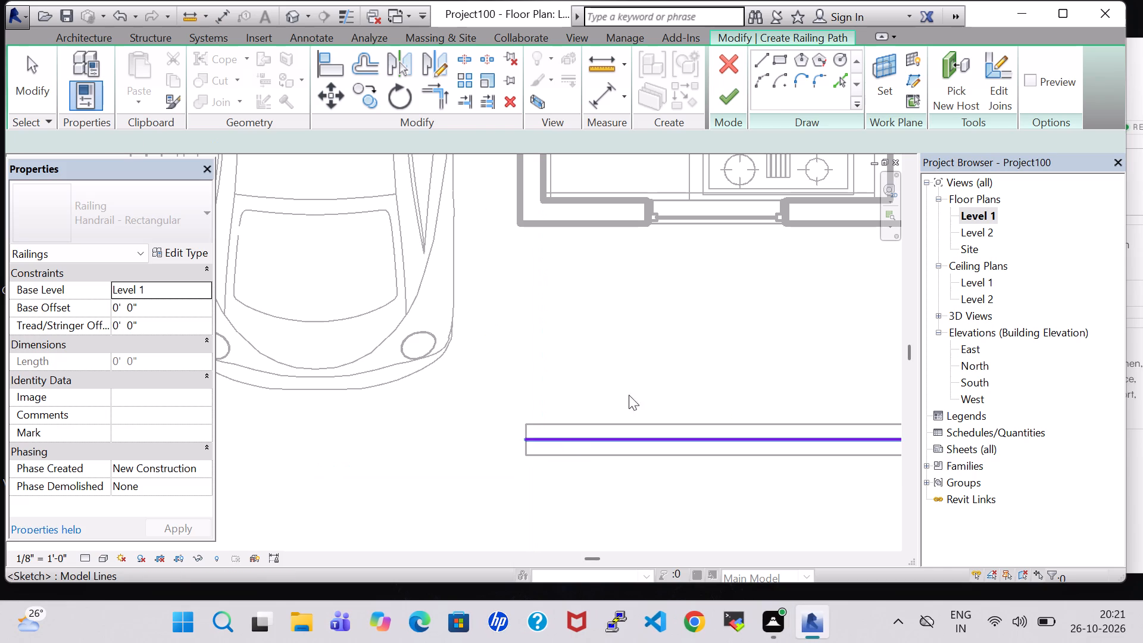
left_click(724, 92)
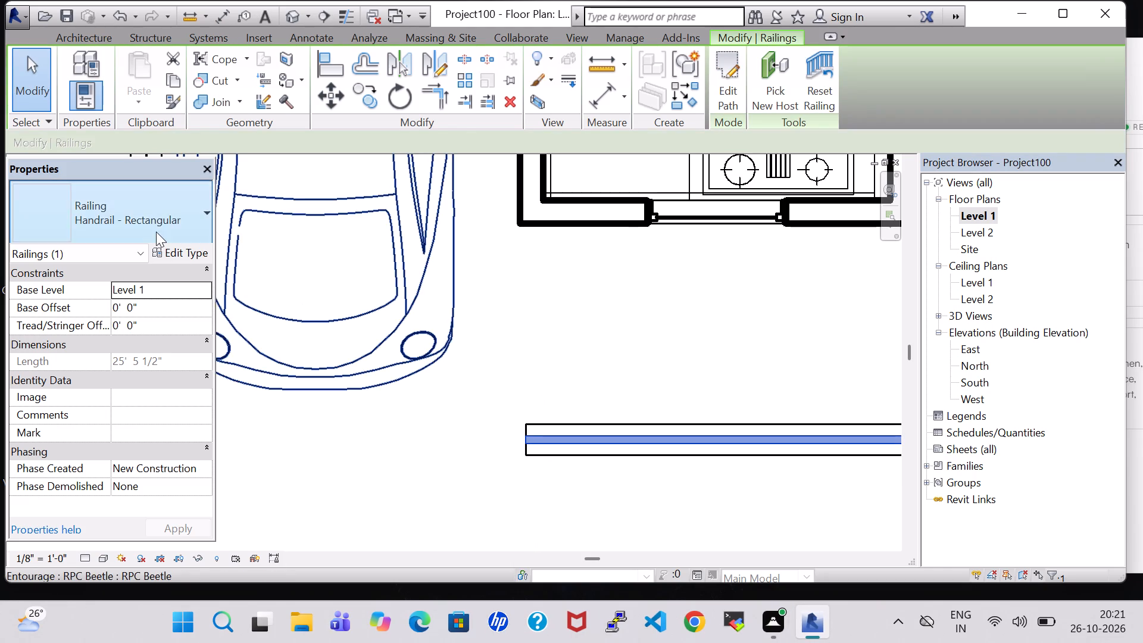
Change the front boundary railing's type to Glass Panel - Bottom Fill and set its base offset to 2' 0".
left_click(156, 232)
scroll(130, 300, "up", 3)
left_click(130, 300)
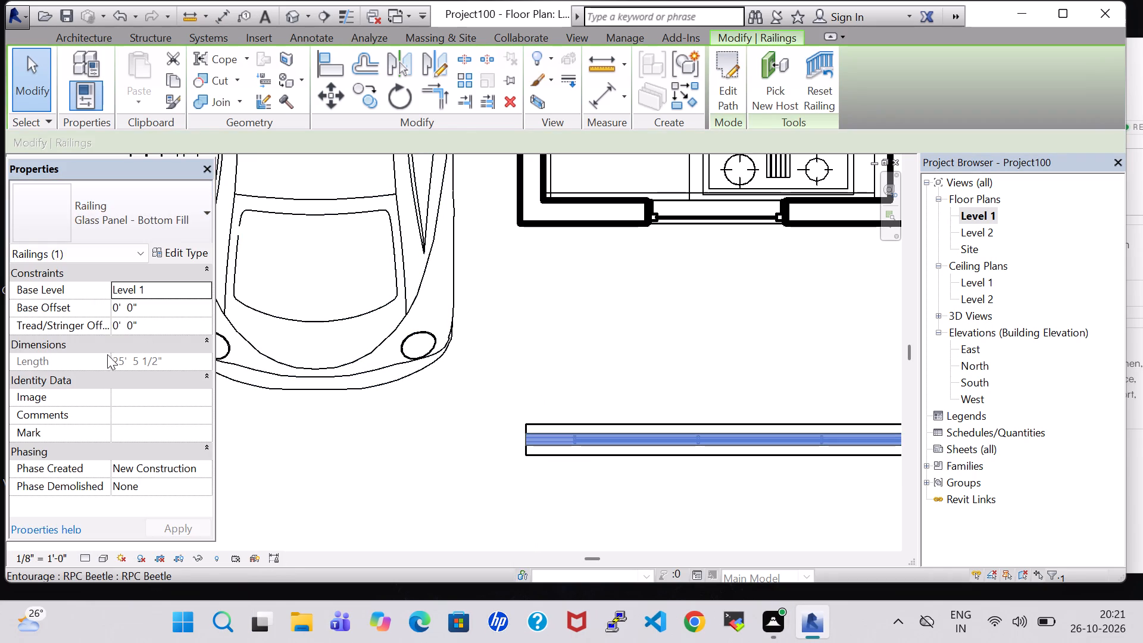
double_click(118, 307)
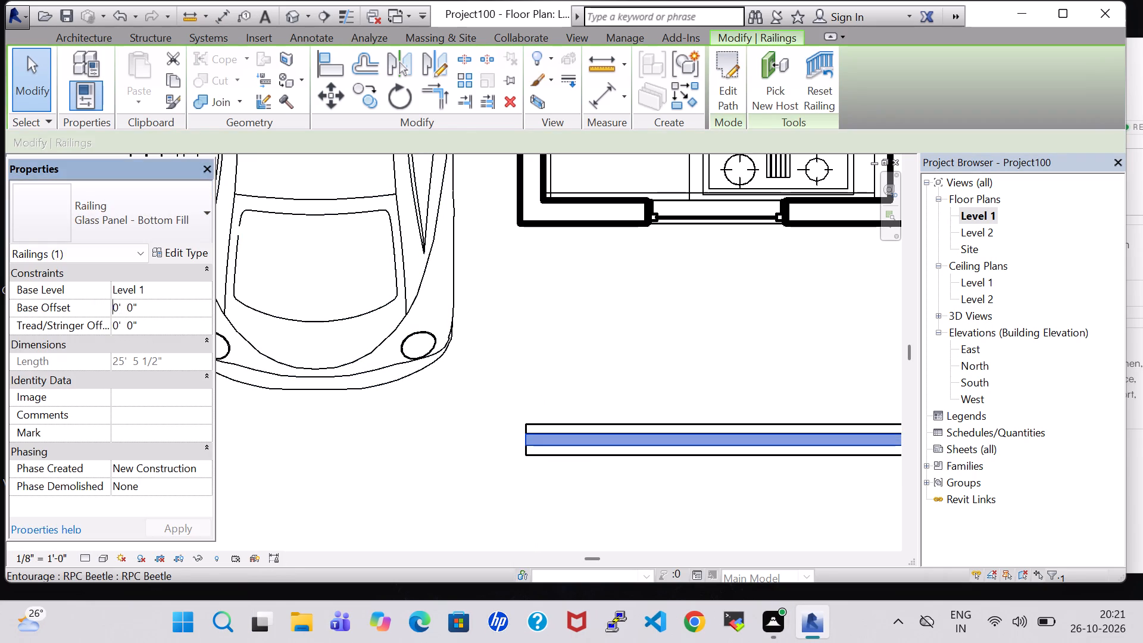
key("BackSpace")
key("2")
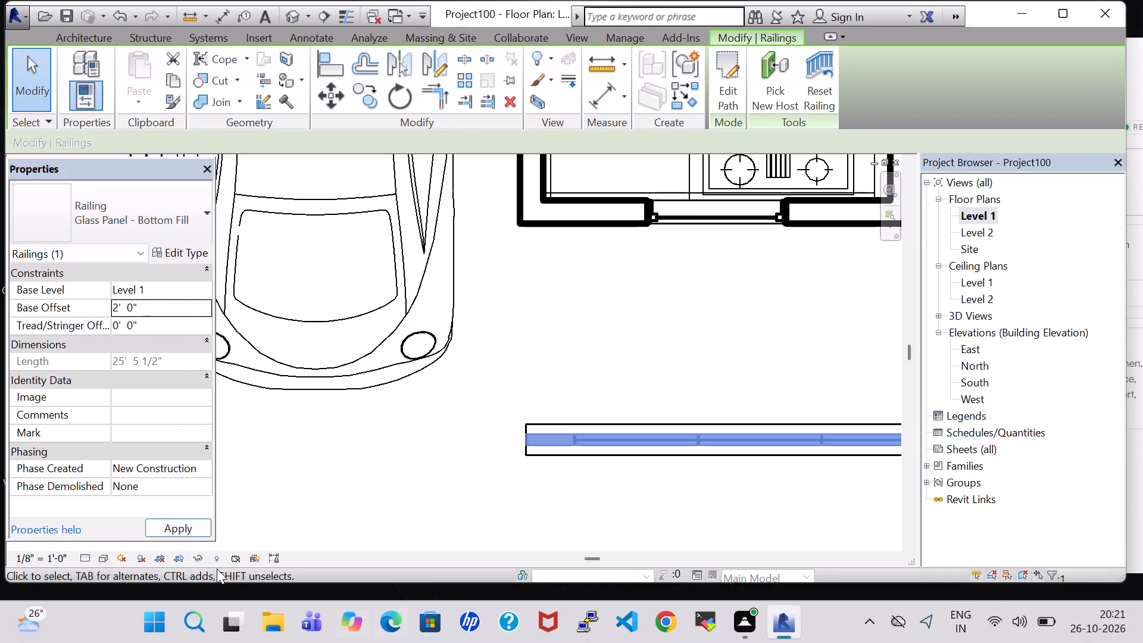
scroll(773, 305, "down", 7)
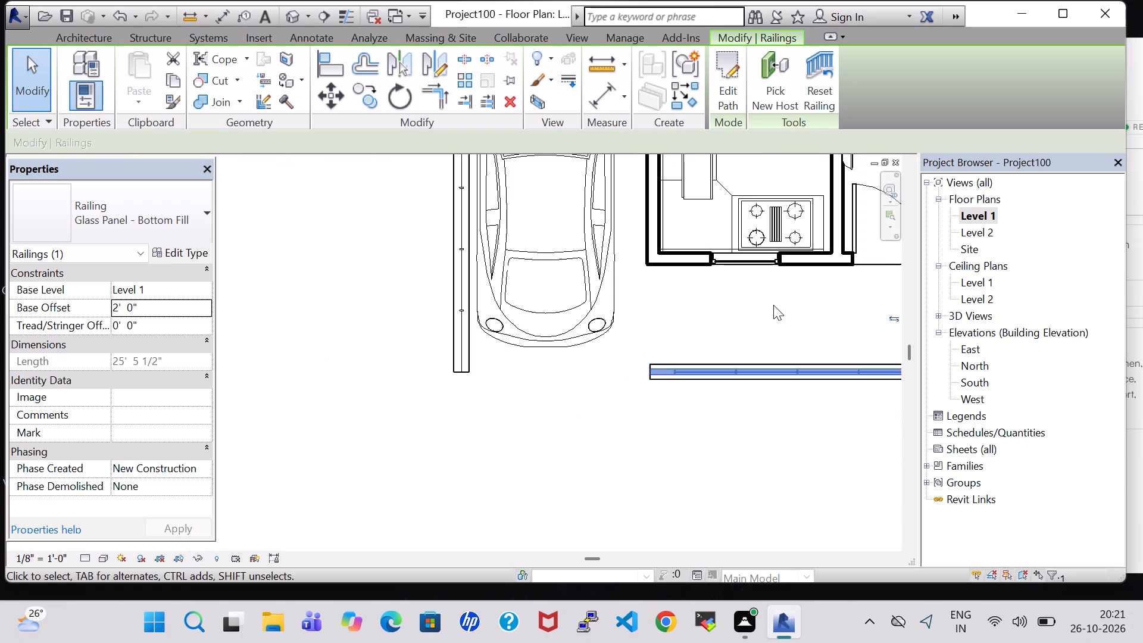
left_click(773, 305)
Create a four-point toposurface at elevation 0' 0" over the open area between the kitchen and master bedroom front and the low boundary wall.
middle_click_drag(773, 305, 604, 359)
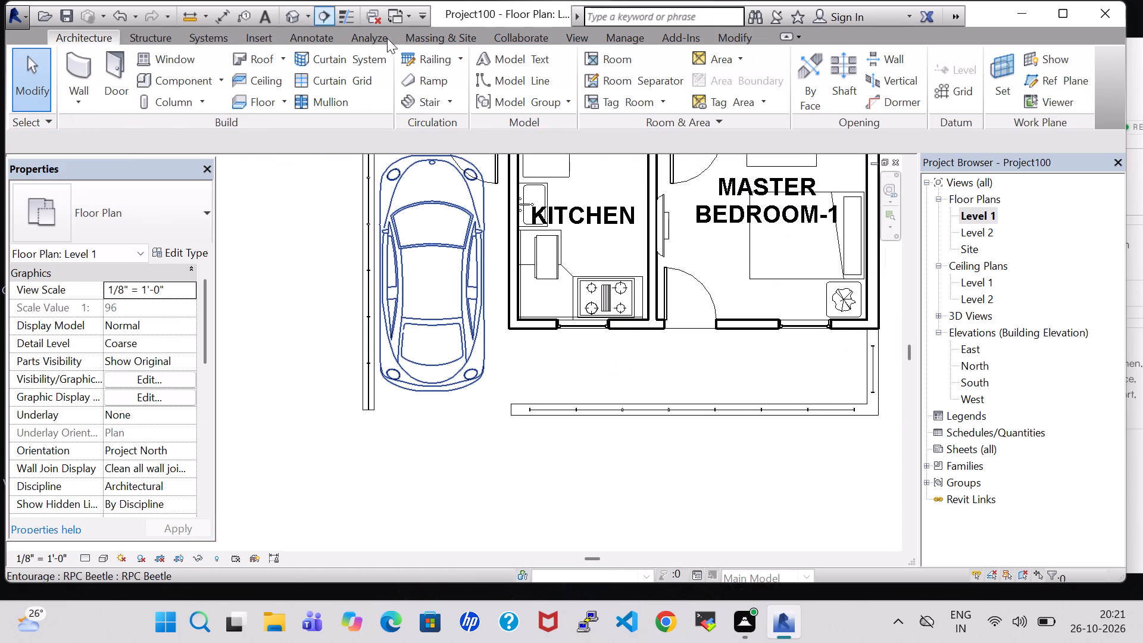
left_click(464, 39)
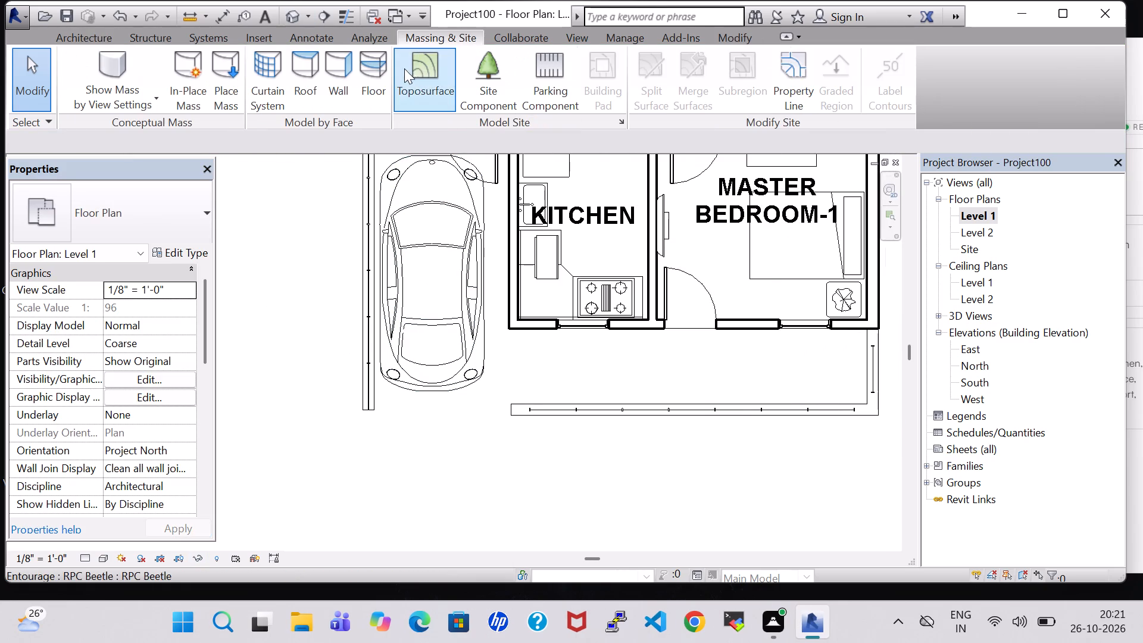
left_click(412, 68)
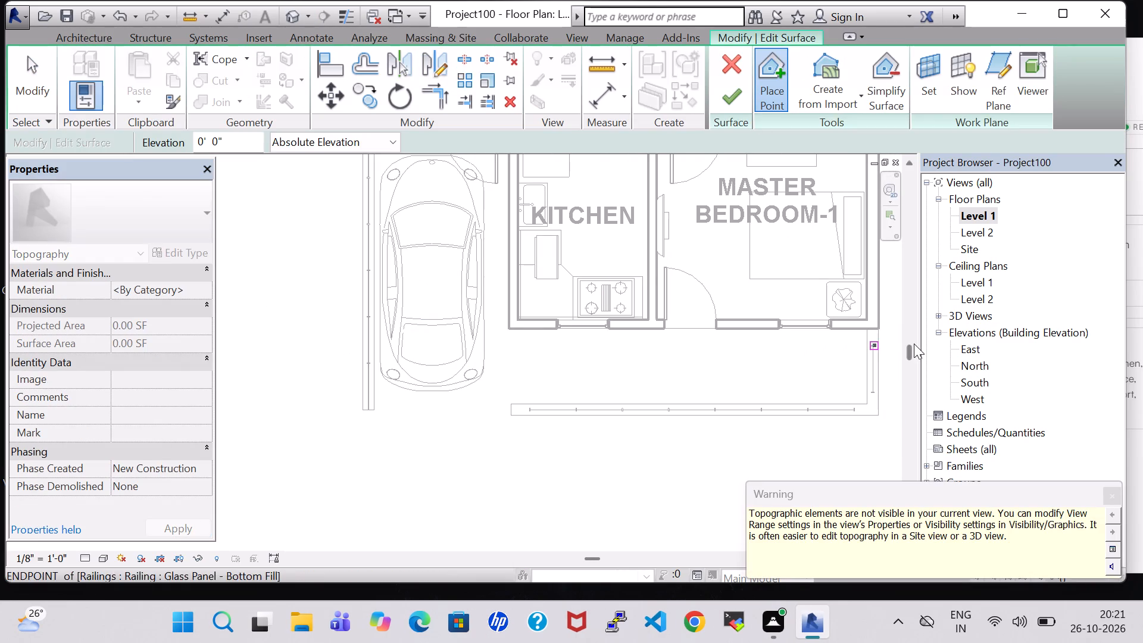
left_click(880, 329)
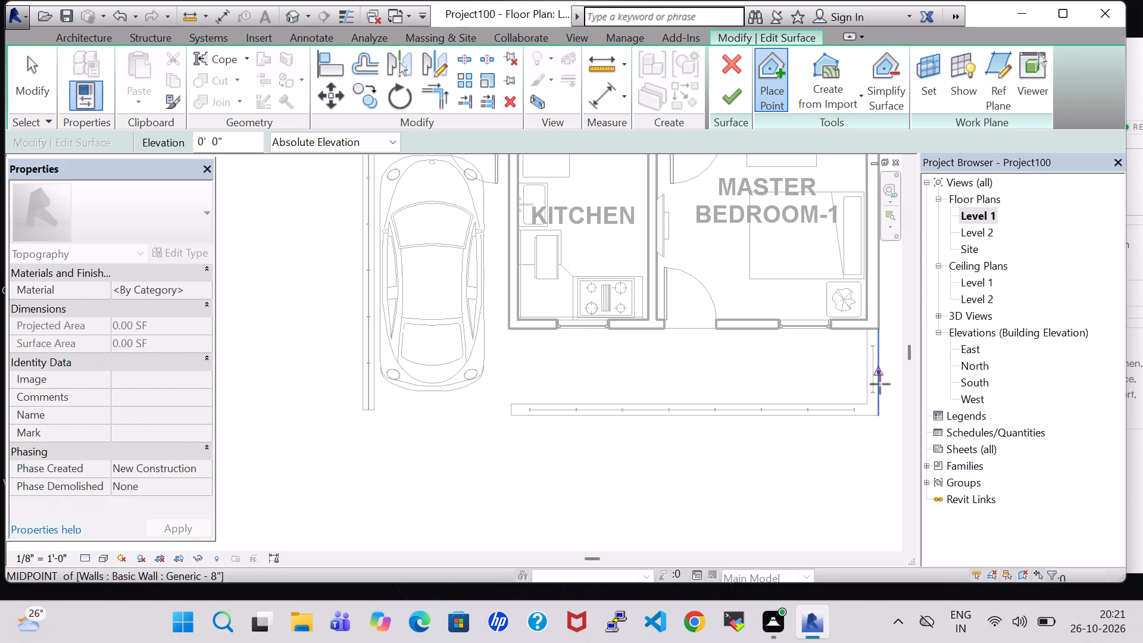
left_click(880, 412)
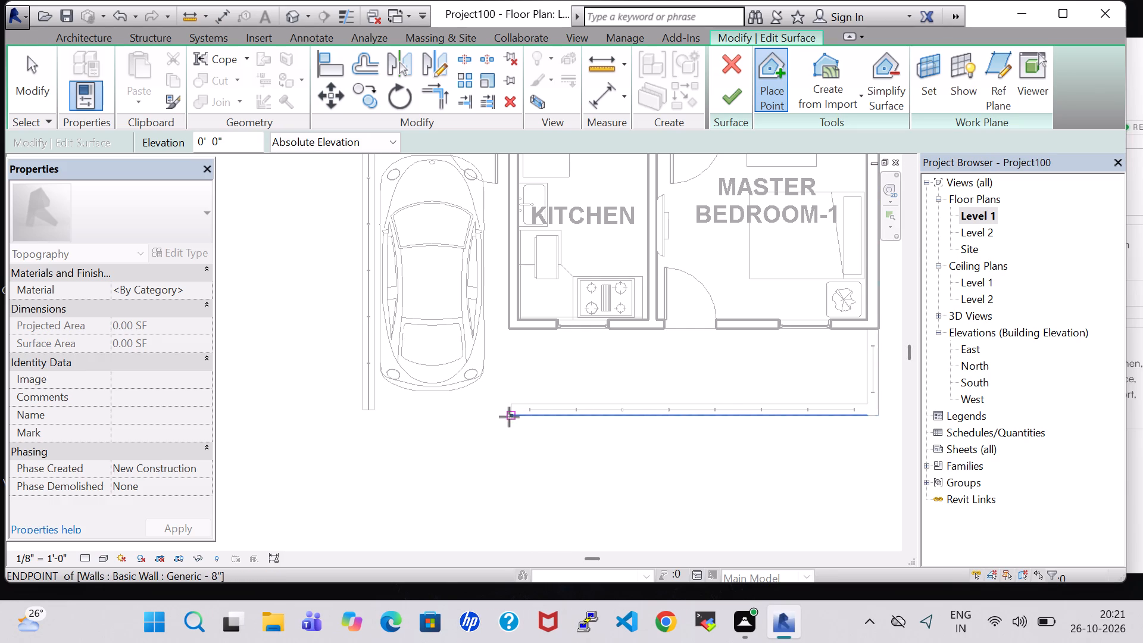
left_click(509, 417)
left_click(511, 332)
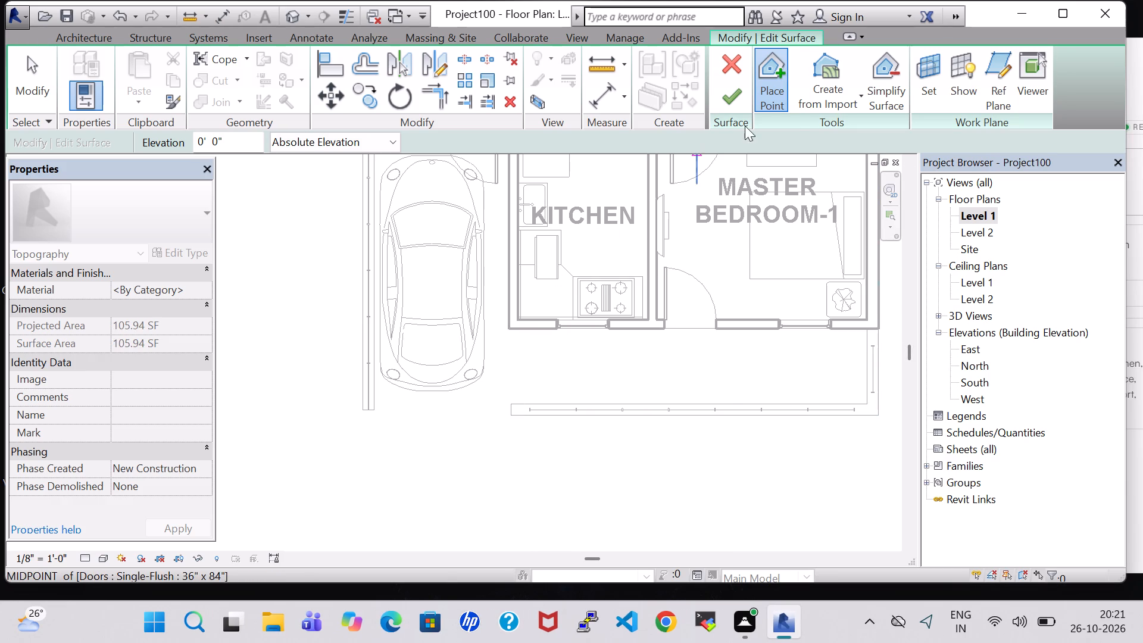
left_click(724, 107)
Create a four-point toposurface at elevation 0' 0" over the parking area, between the low side wall and the kitchen wall line.
left_click(424, 68)
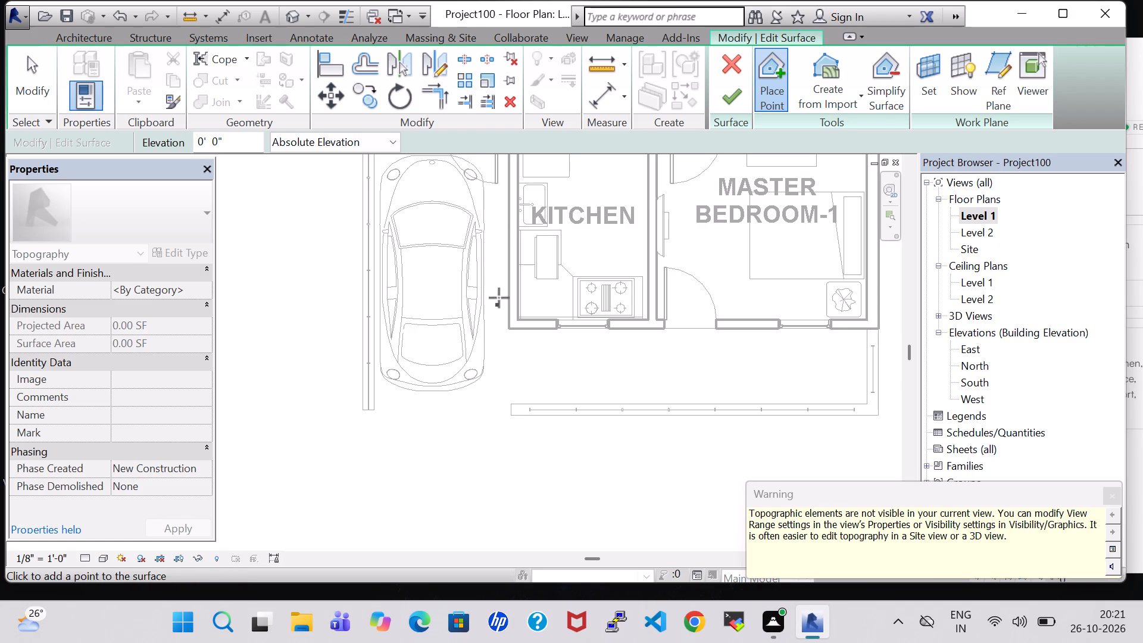
middle_click_drag(499, 294, 500, 376)
left_click(376, 214)
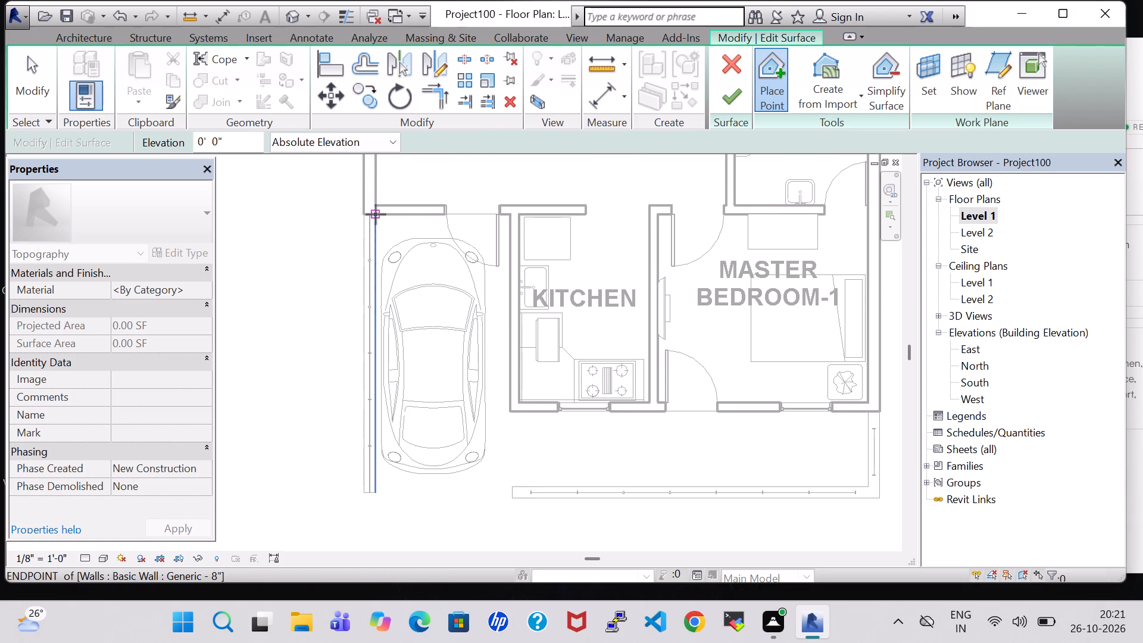
left_click(509, 219)
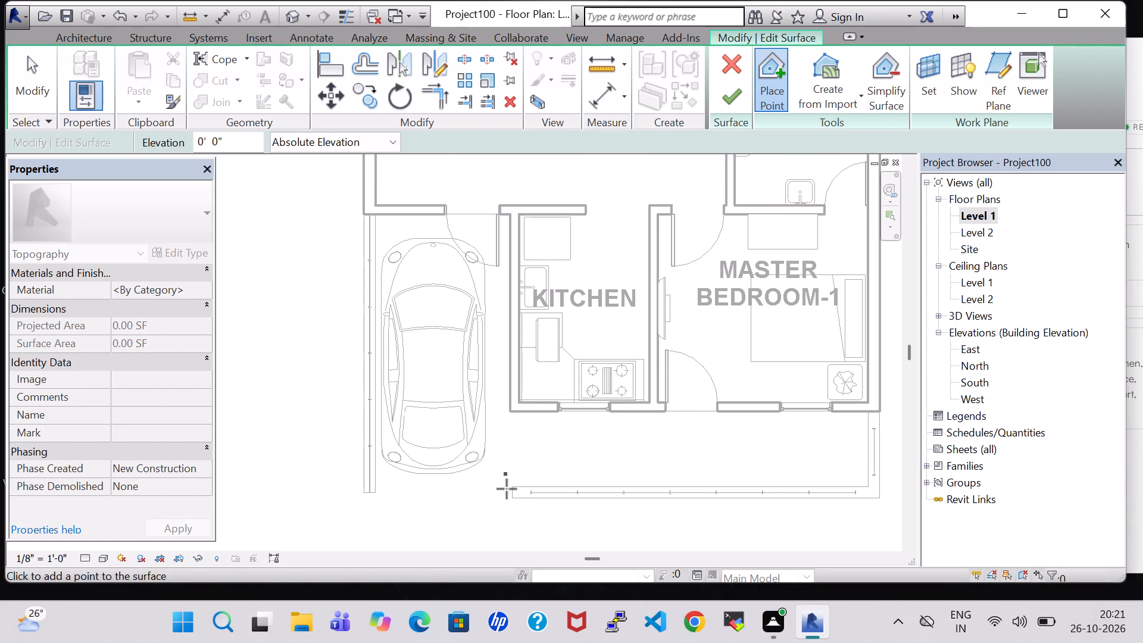
left_click(510, 500)
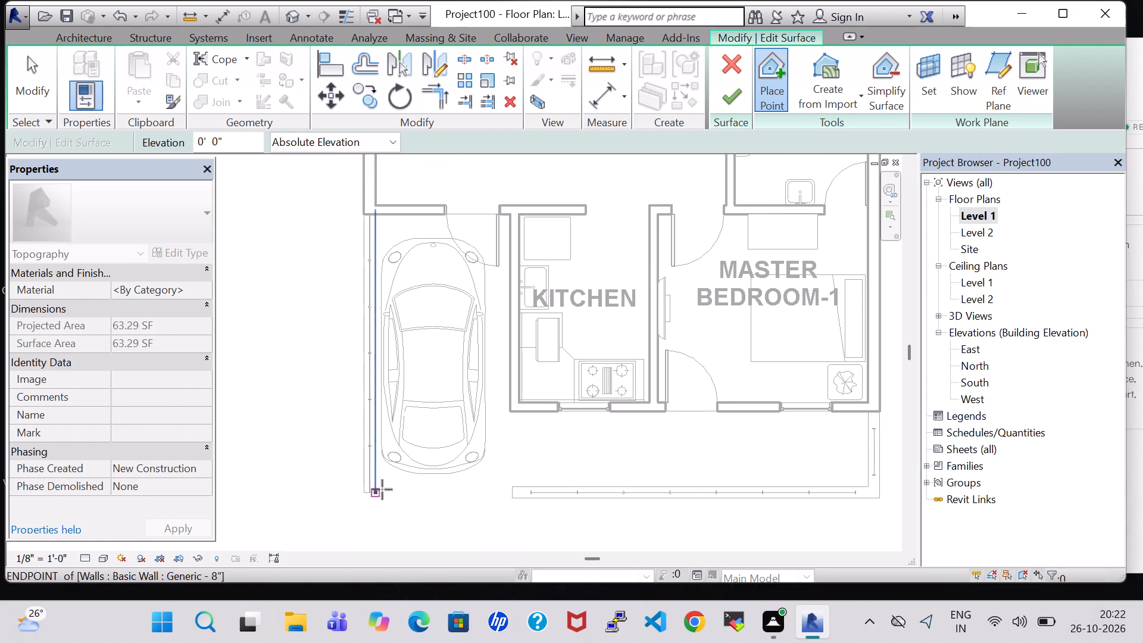
left_click(376, 492)
left_click(720, 102)
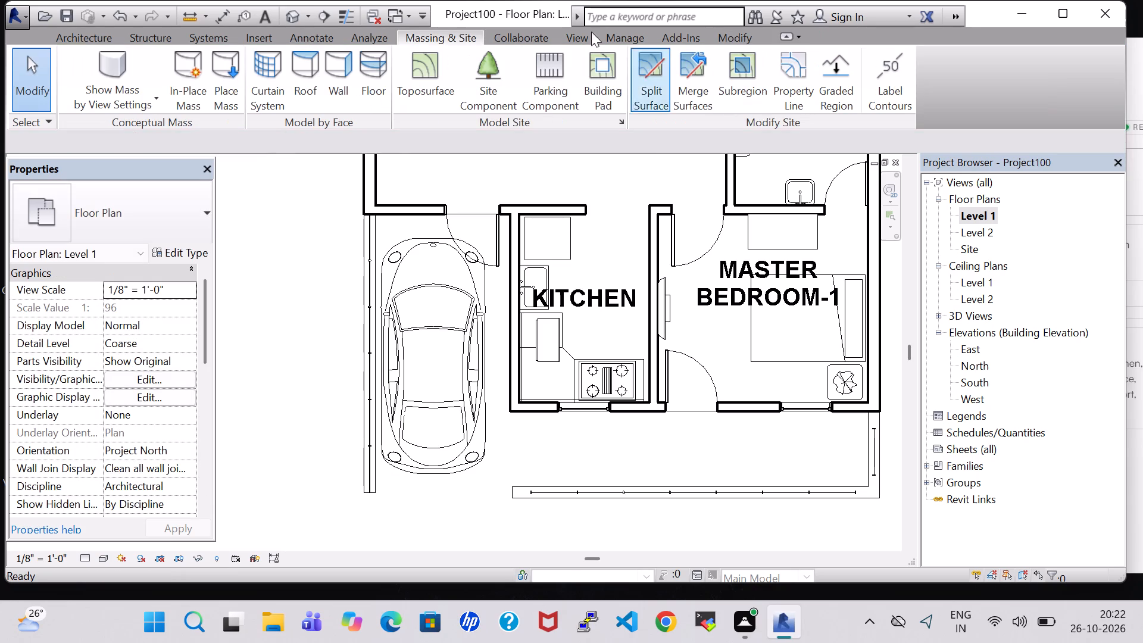
Examine the glass railings, low front walls and parking of the house in 3D from the front and from above.
left_click(299, 14)
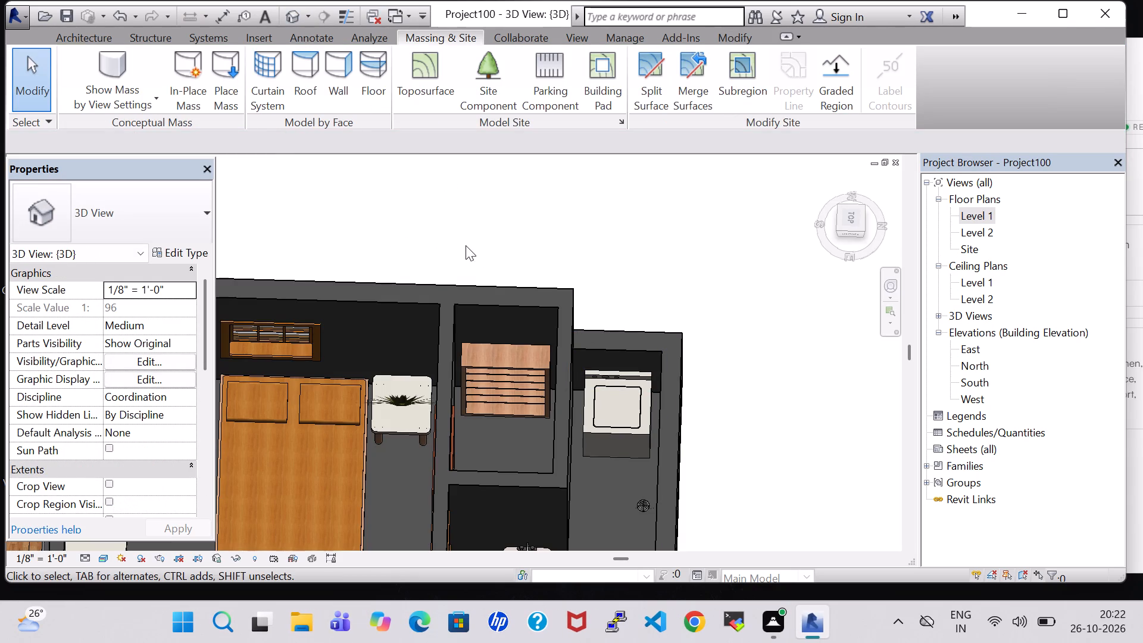
scroll(585, 283, "down", 4)
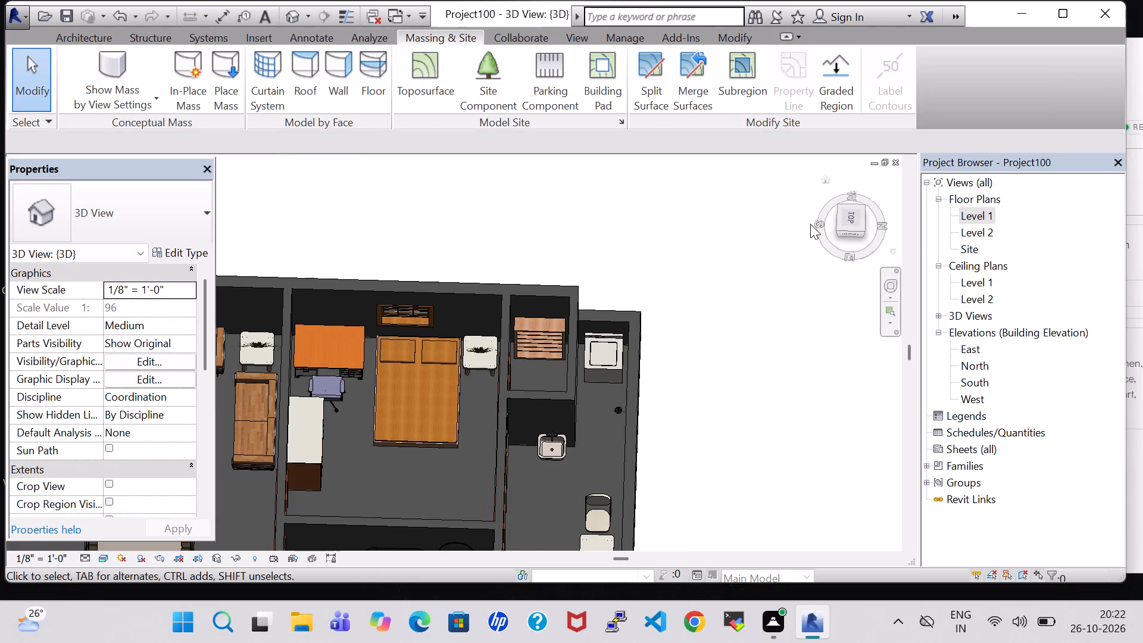
left_click(826, 224)
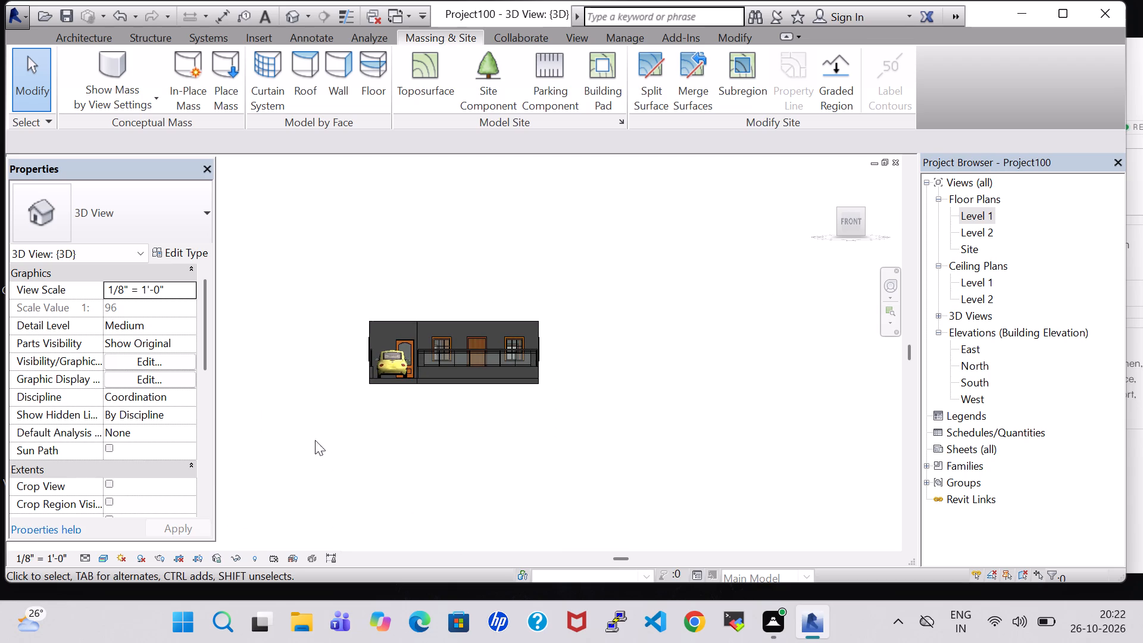
scroll(508, 416, "up", 6)
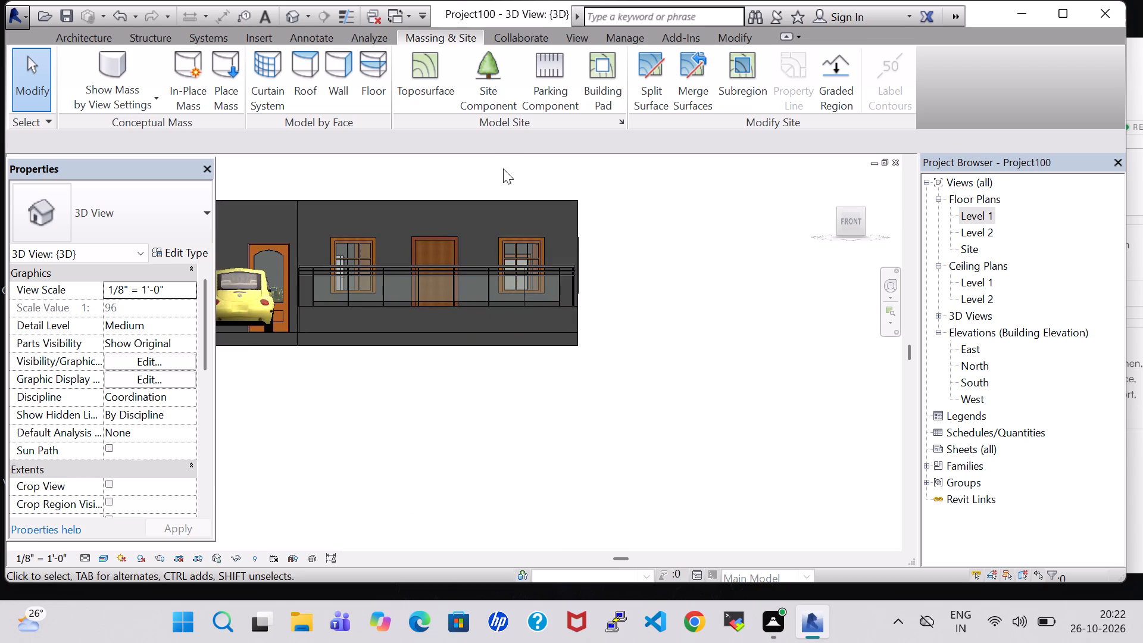
scroll(503, 168, "up", 1)
middle_click_drag(532, 216, 533, 227, "shift")
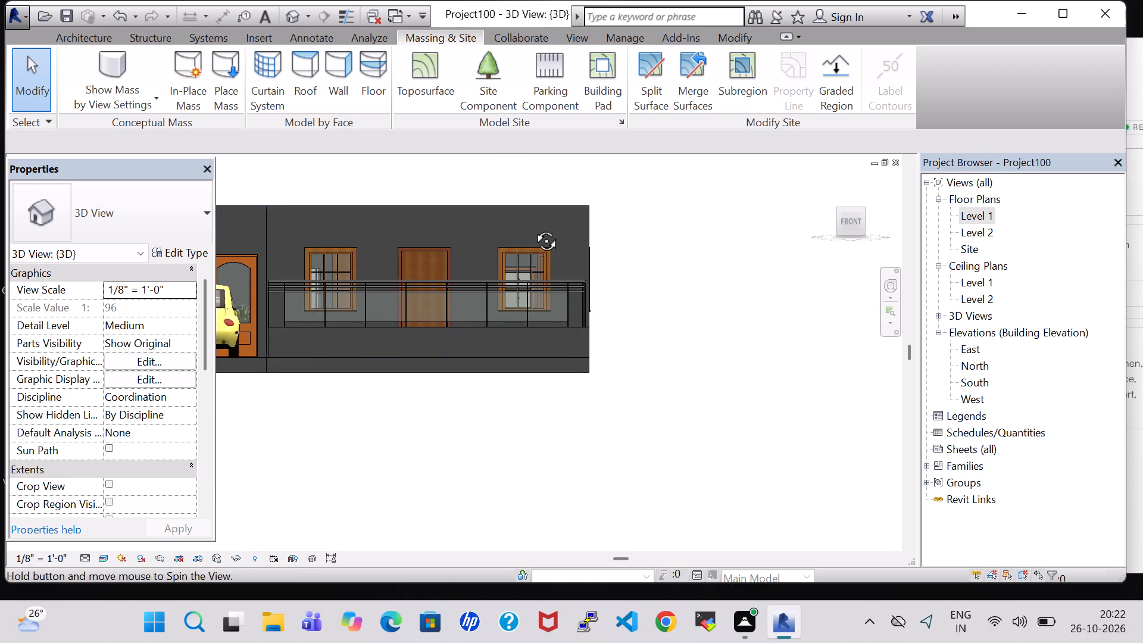
middle_click_drag(533, 227, 533, 229, "shift")
middle_click_drag(540, 185, 548, 321, "shift")
middle_click(547, 324, "shift")
scroll(638, 336, "up", 1)
middle_click_drag(638, 336, 724, 262)
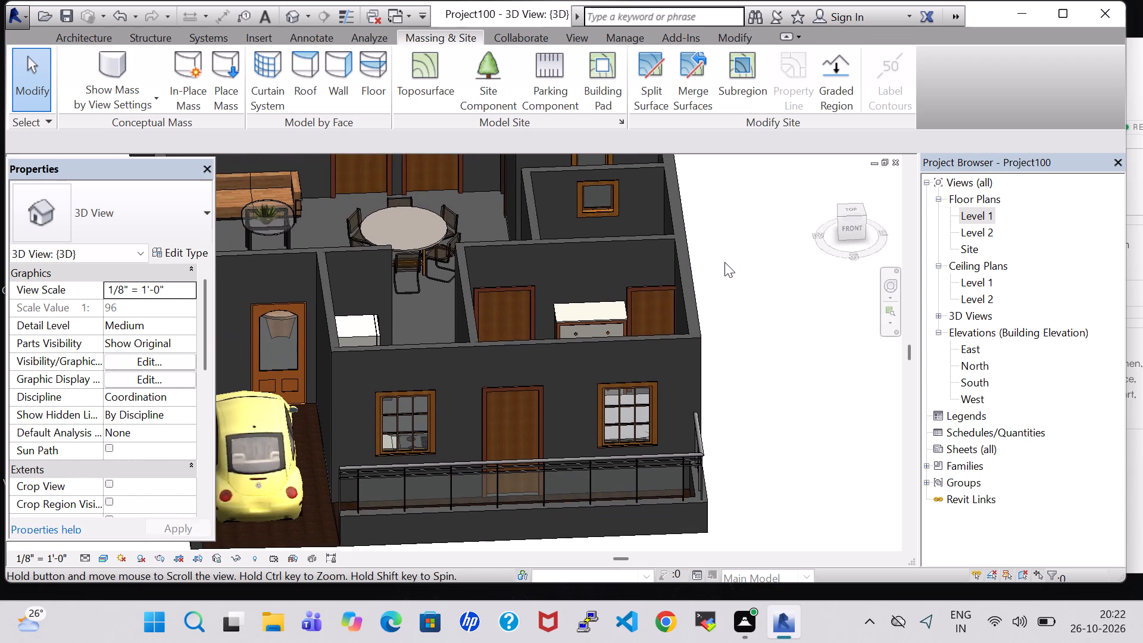
Duplicate the low front boundary wall's type under the name Generic - 2'.
scroll(726, 264, "down", 3)
left_click(540, 434)
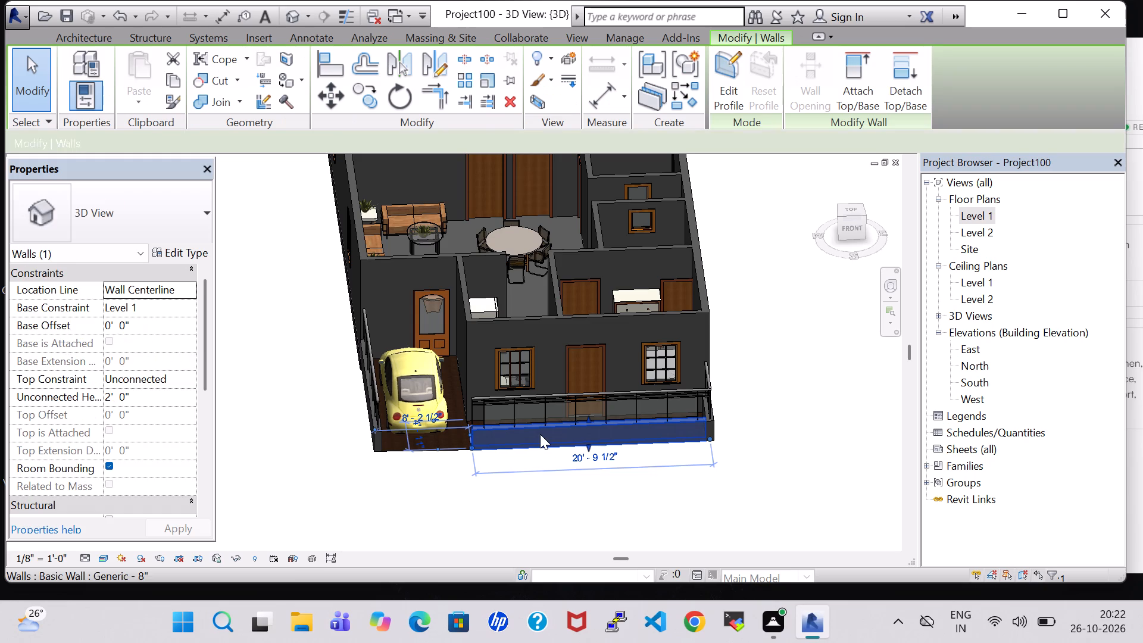
left_click(180, 248)
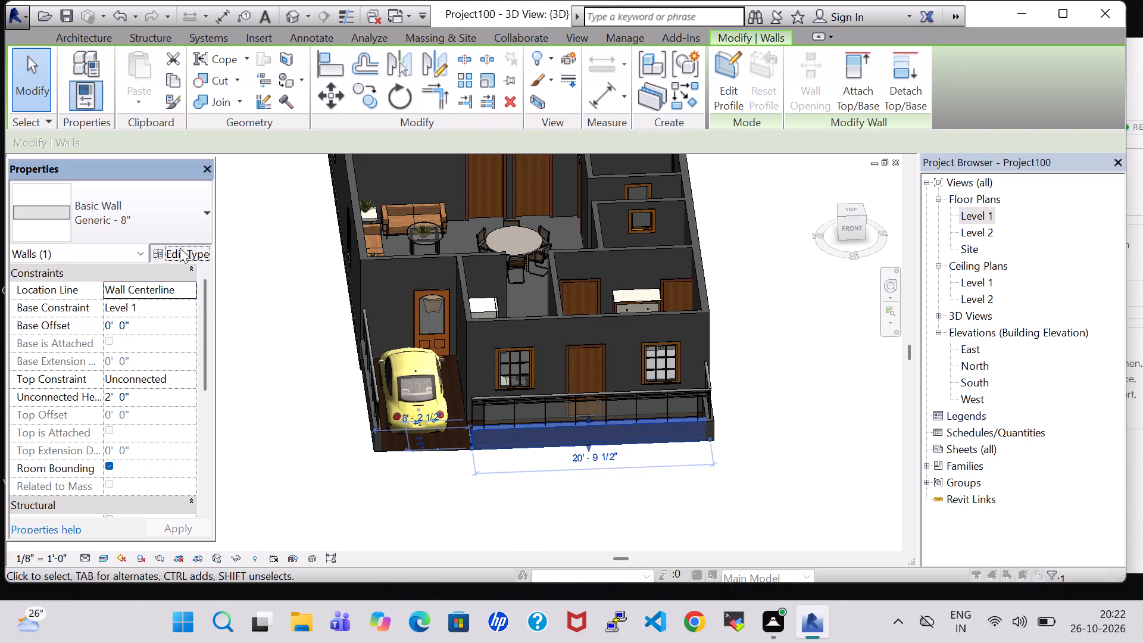
left_click(664, 135)
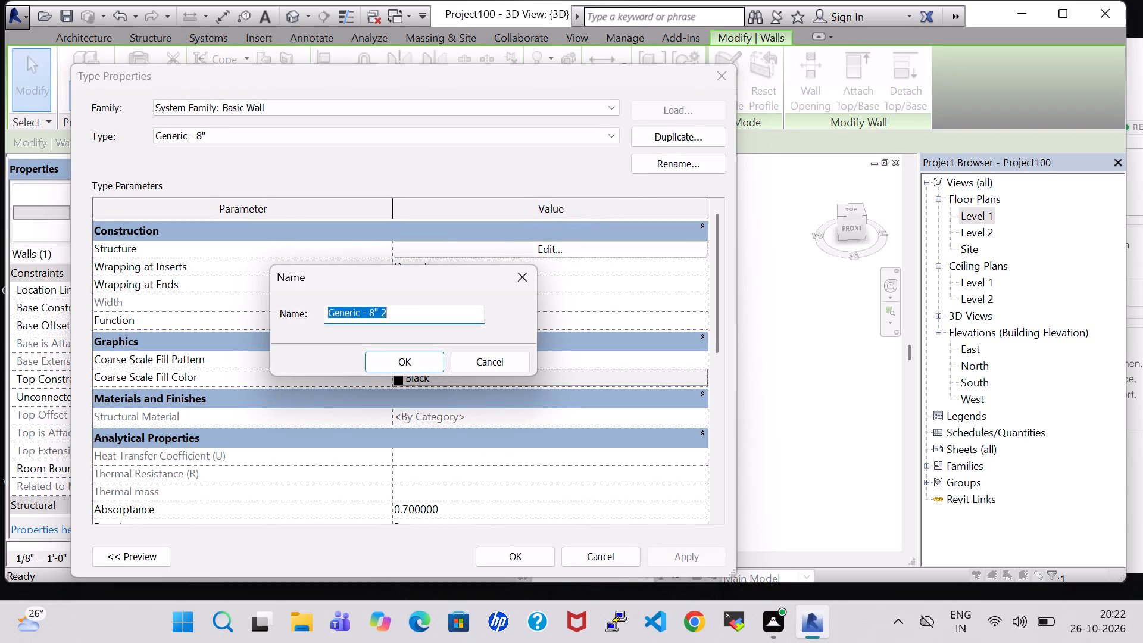
left_click(413, 315)
key("BackSpace")
key("BackSpace")
key("BackSpace")
key("BackSpace")
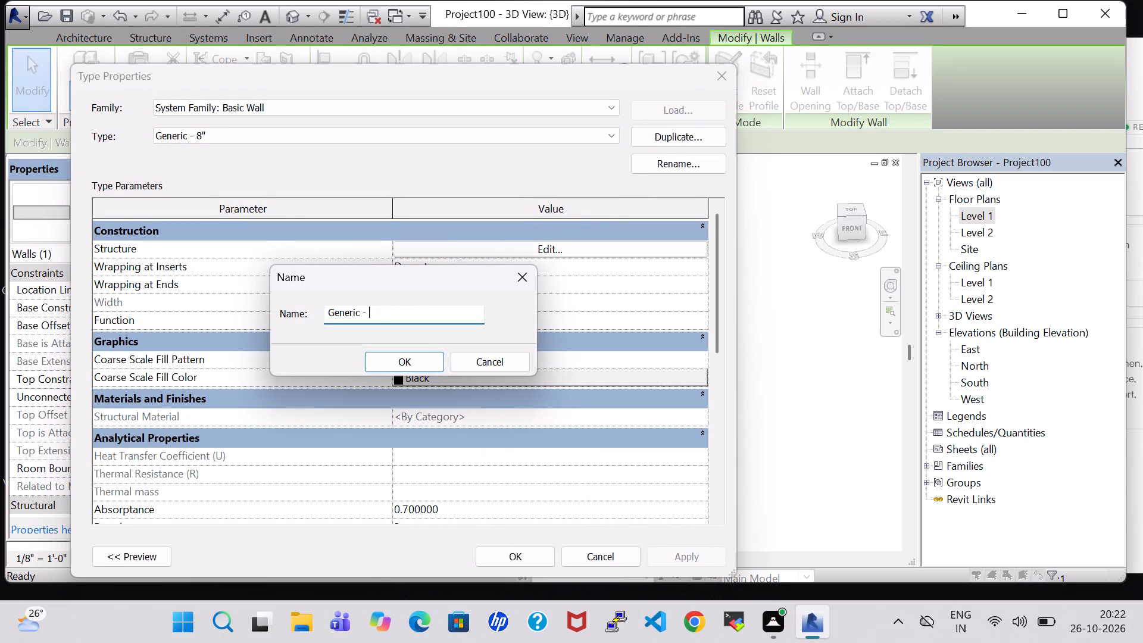
key("2")
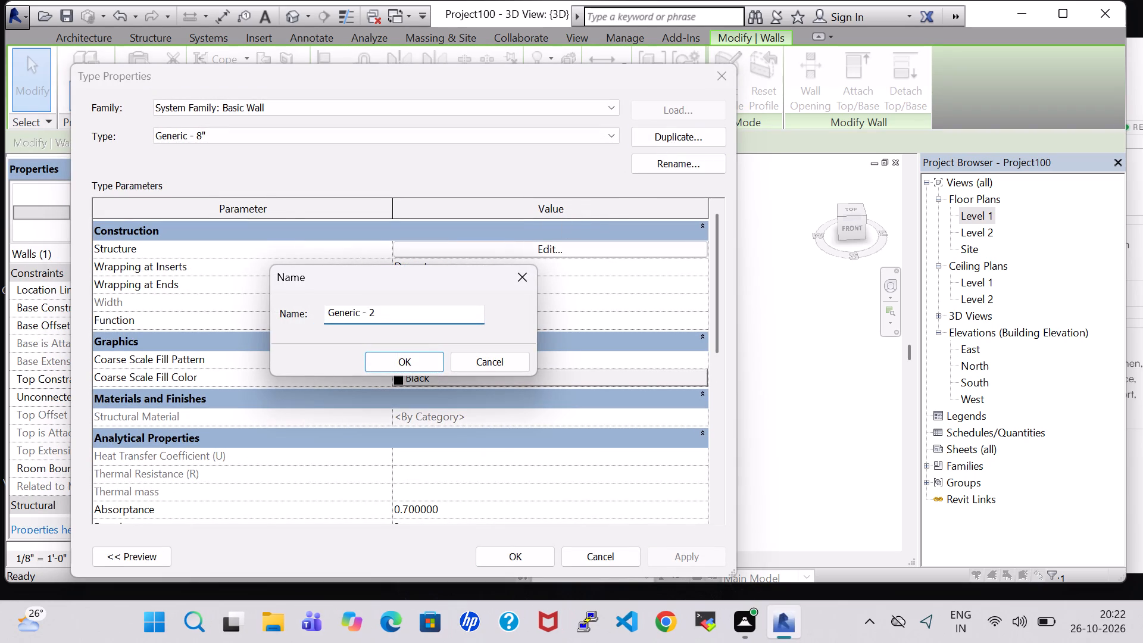
key("apostrophe")
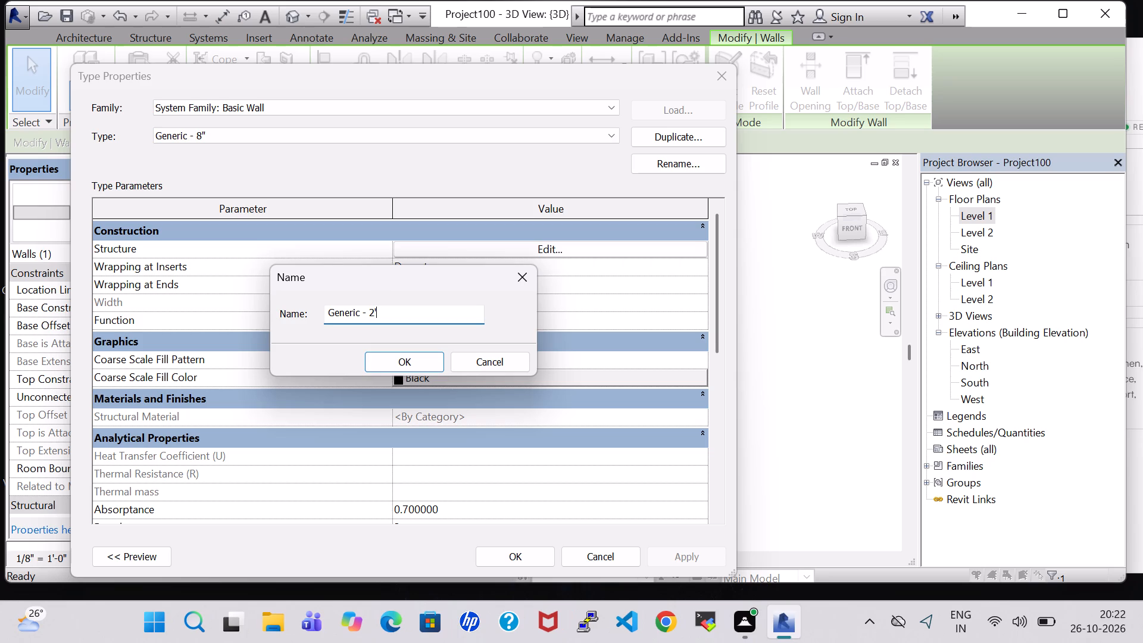
left_click(415, 361)
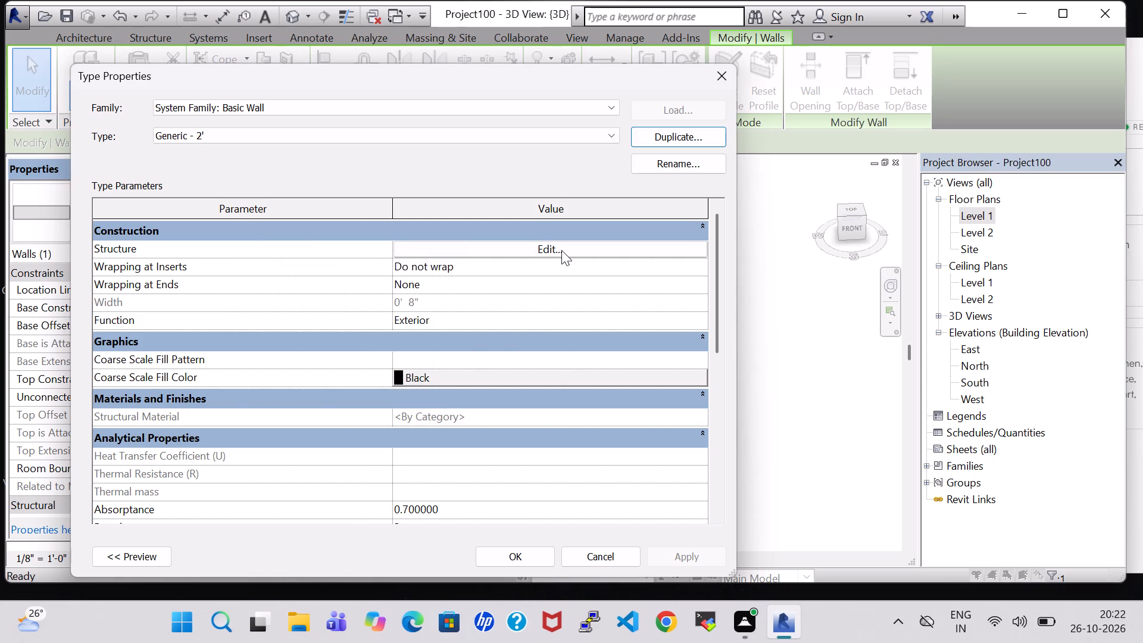
Set the structure layer material of the Generic - 2' wall type to Birch and apply the type changes.
left_click(561, 249)
left_click(393, 246)
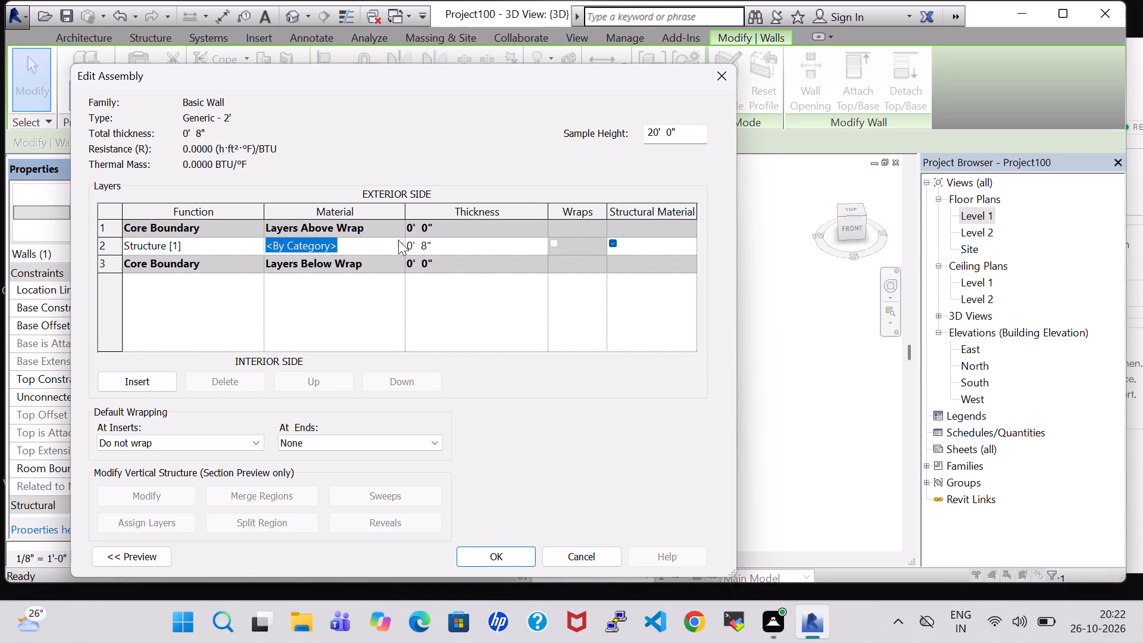
left_click(404, 241)
left_click(400, 241)
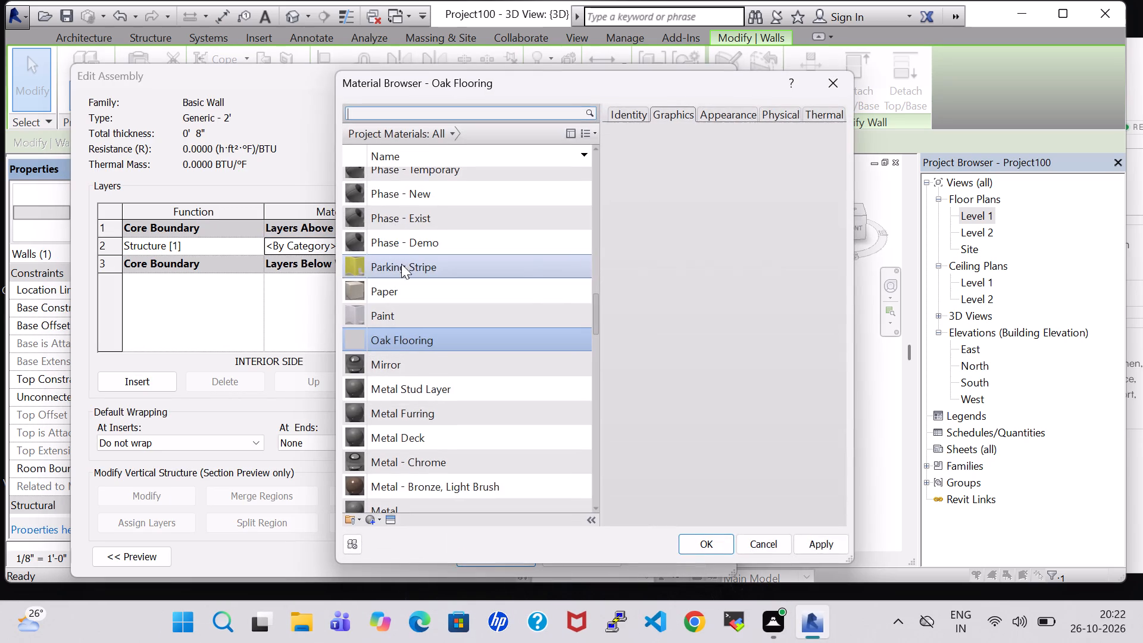
scroll(423, 341, "down", 2)
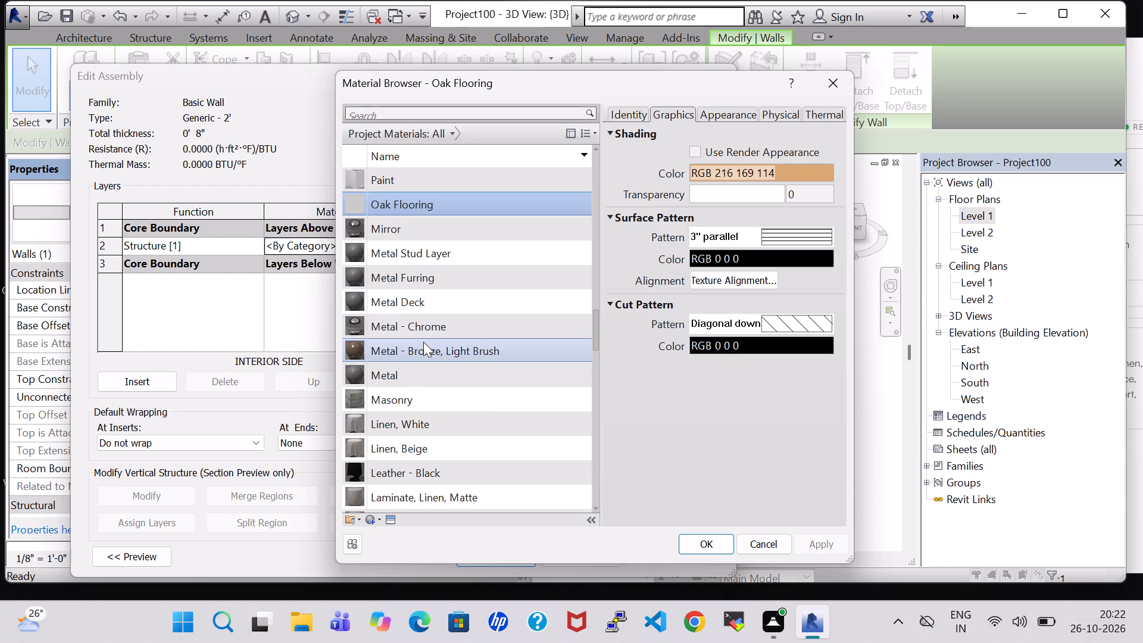
scroll(423, 342, "up", 10)
scroll(422, 343, "down", 20)
scroll(422, 343, "down", 12)
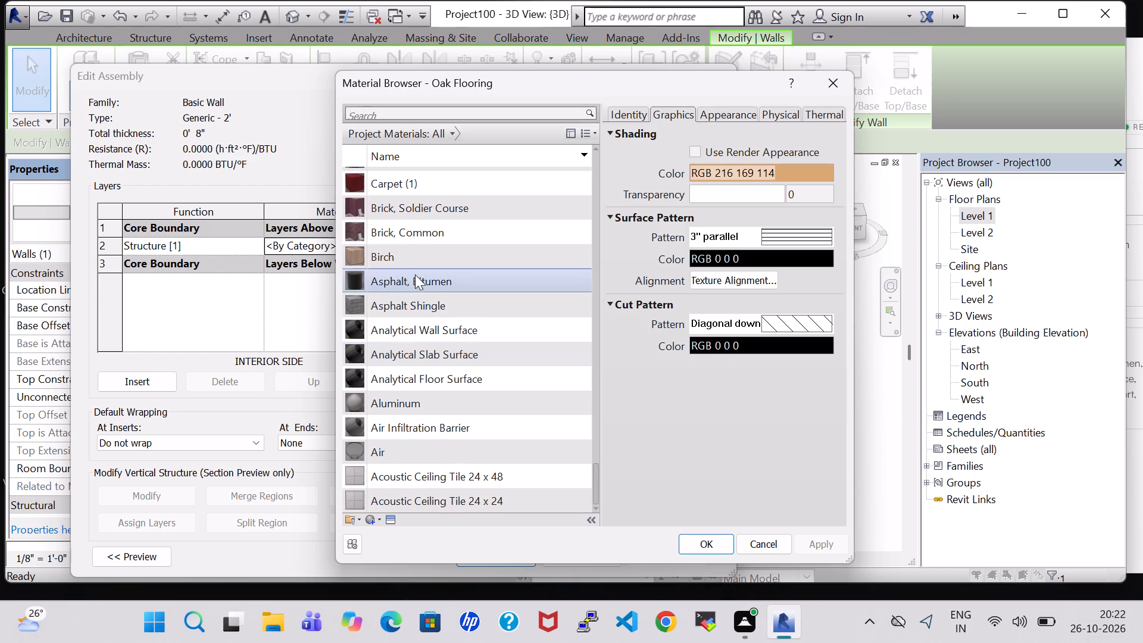
left_click(411, 251)
left_click(716, 548)
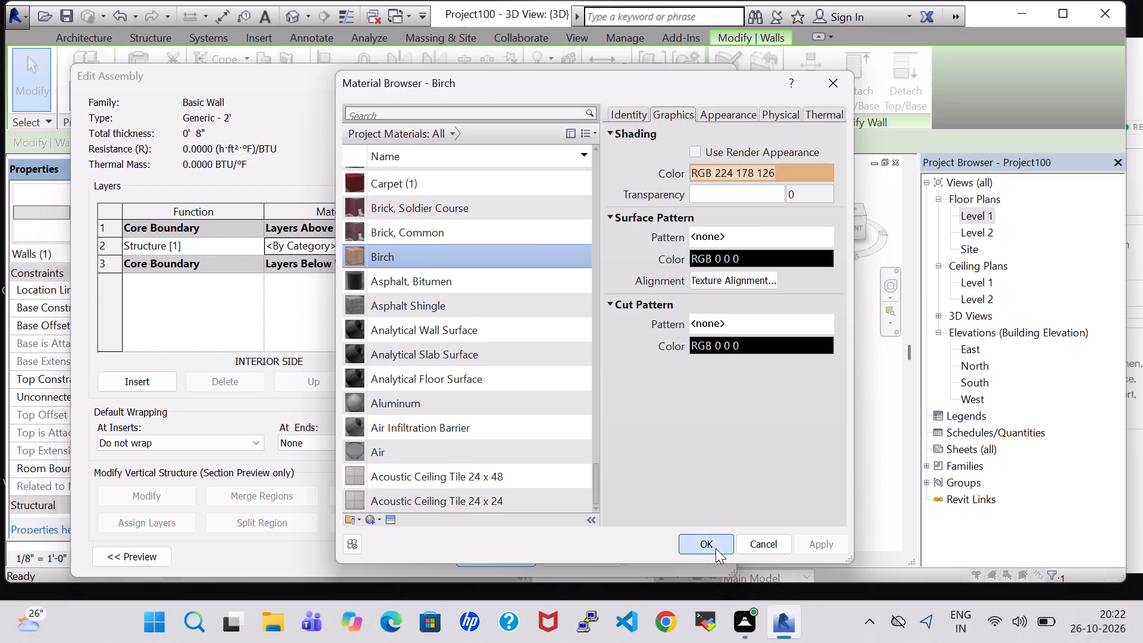
left_click(504, 559)
left_click(508, 558)
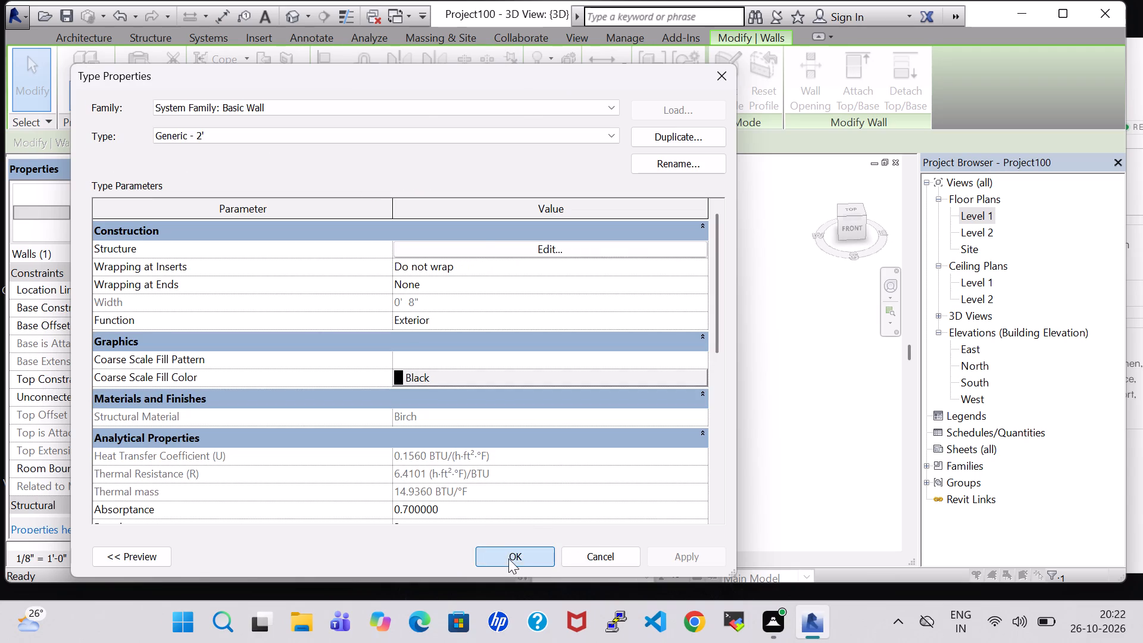
left_click(826, 446)
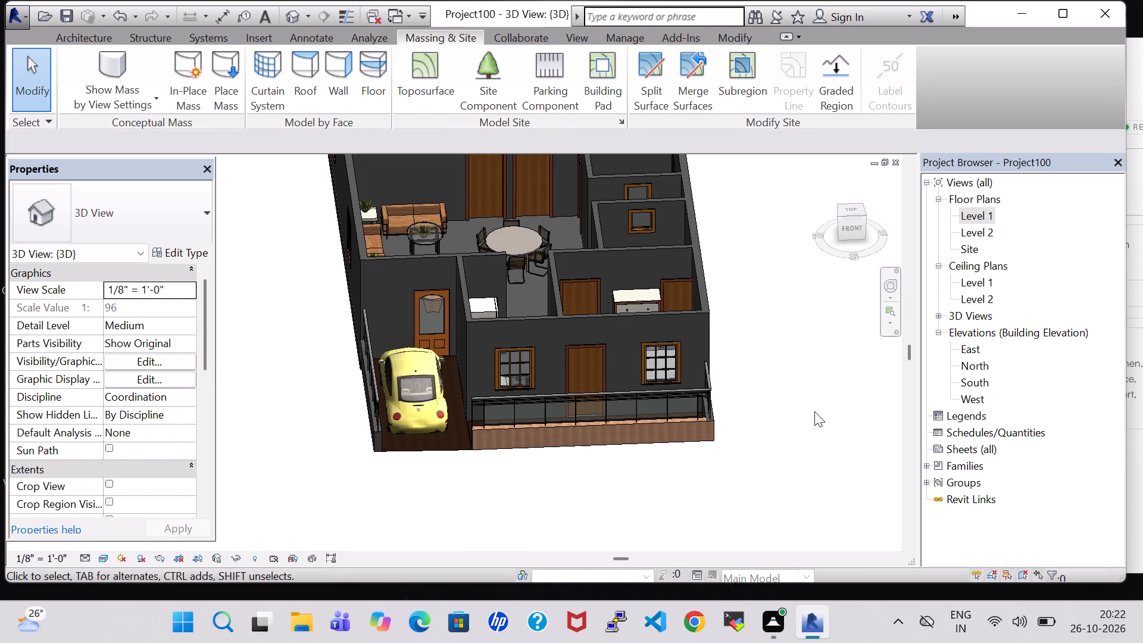
Change the short low side wall by the front railing and the low parking side wall to type Generic - 2'.
middle_click_drag(817, 389, 772, 399, "shift")
middle_click_drag(760, 402, 746, 405, "shift")
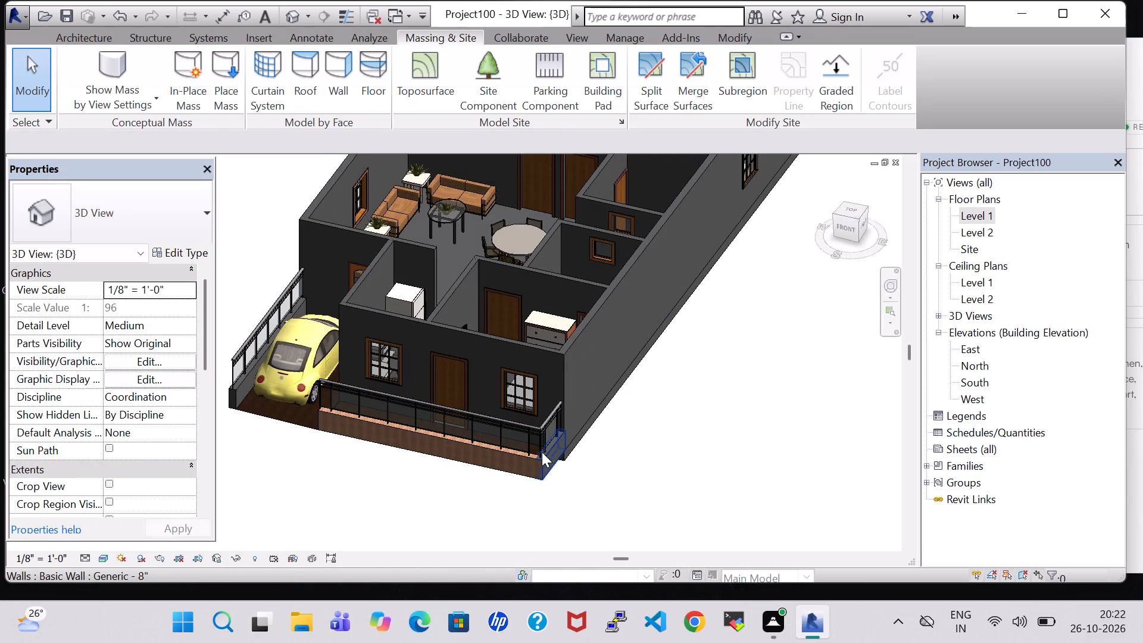
left_click(553, 458)
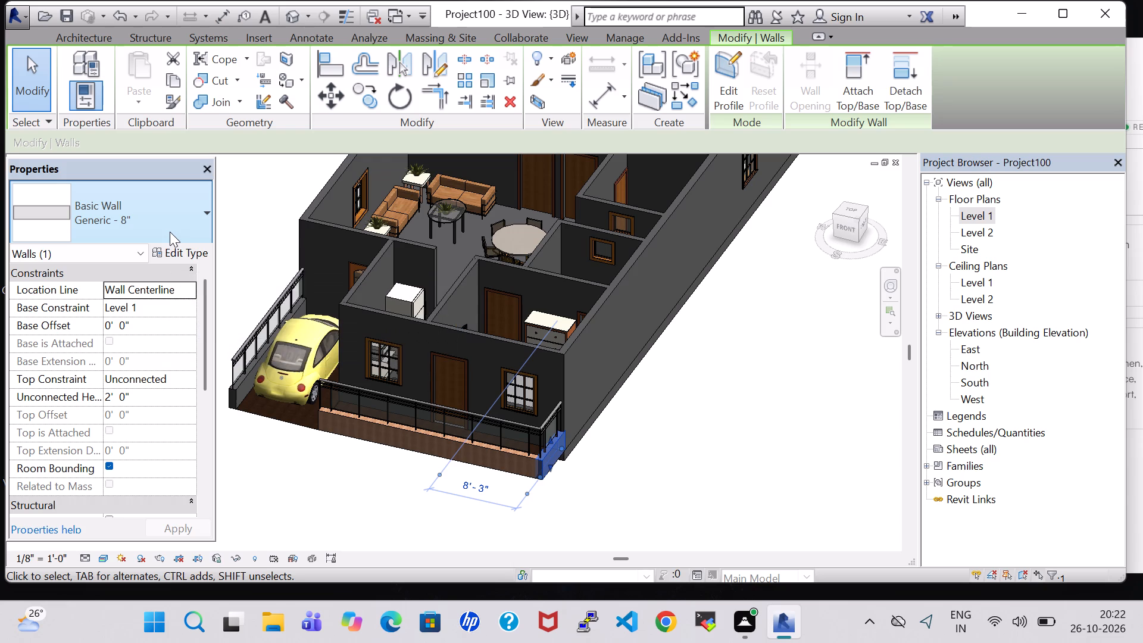
left_click(170, 232)
left_click(118, 583)
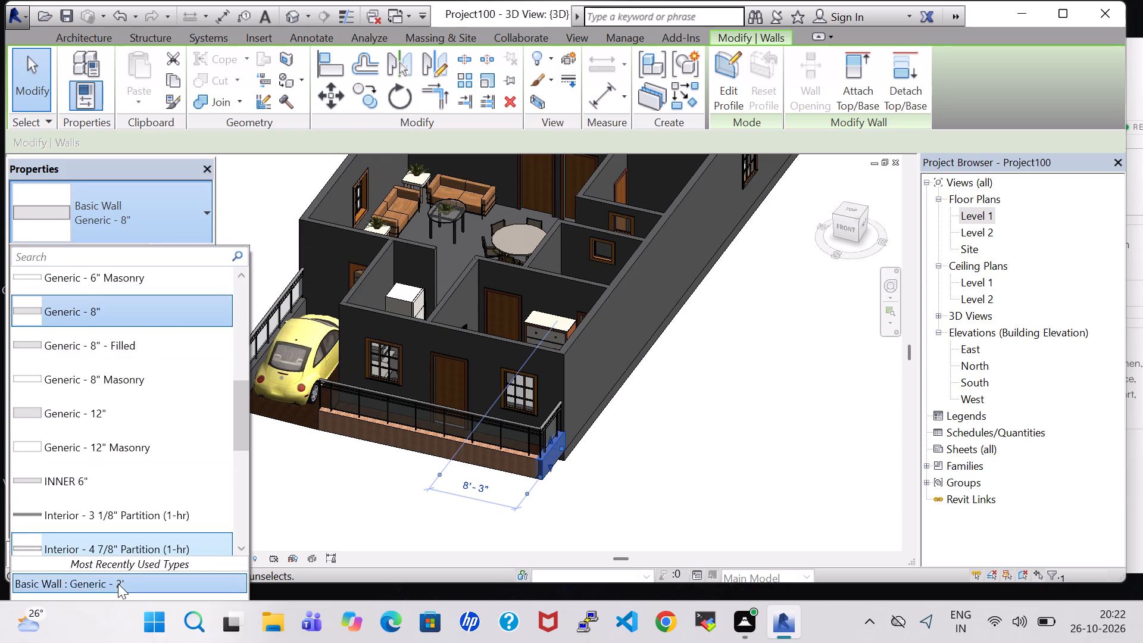
left_click(292, 490)
left_click(233, 398)
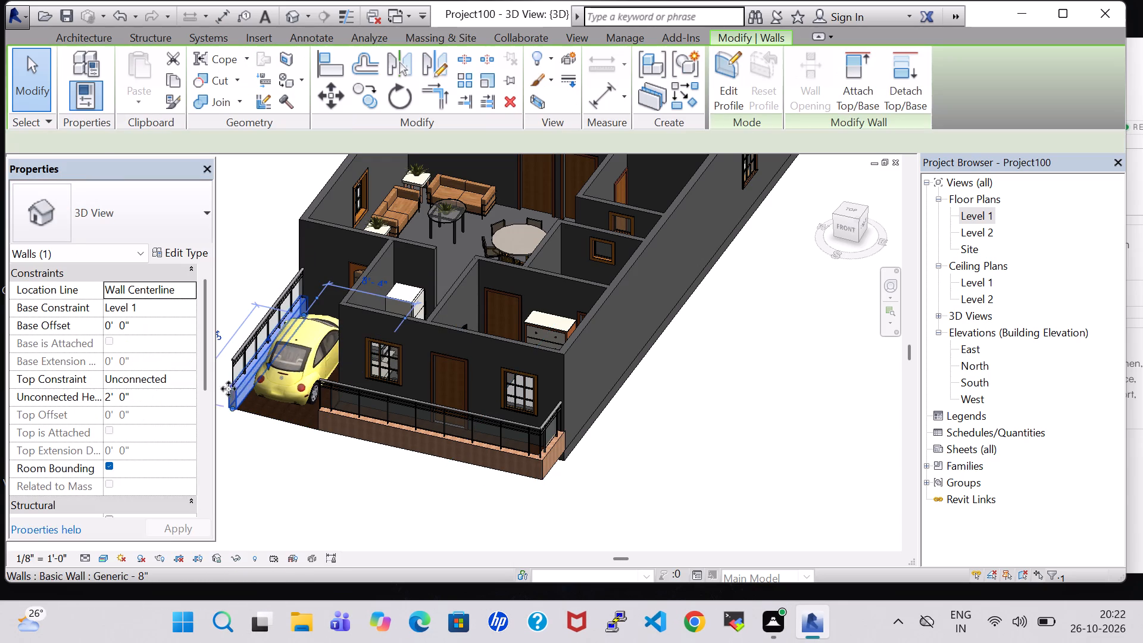
left_click(158, 230)
left_click(123, 576)
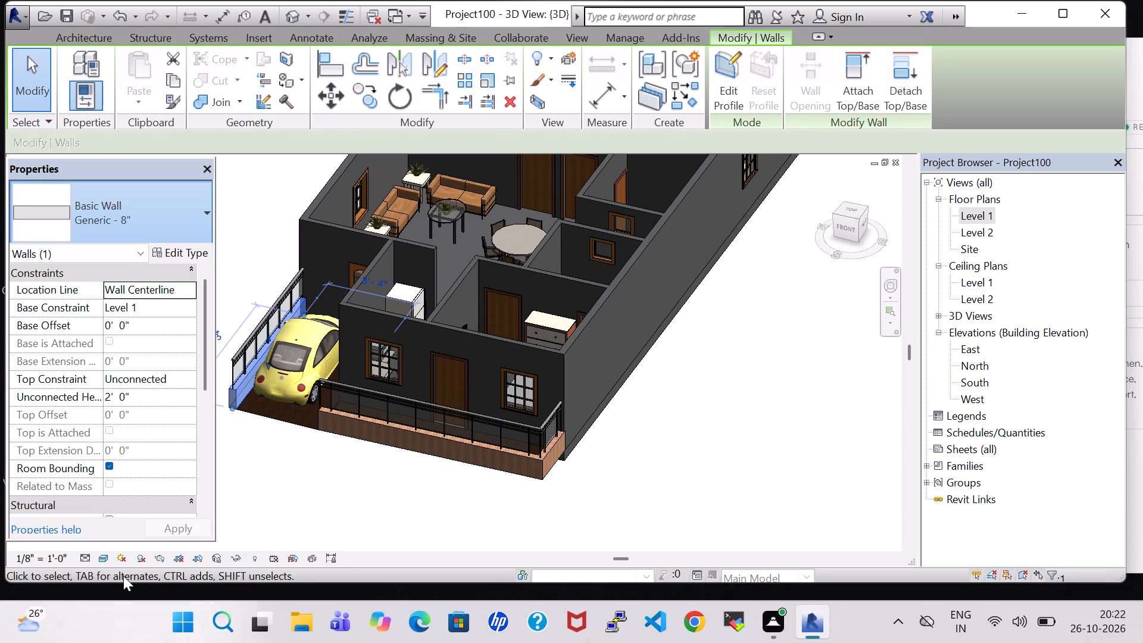
left_click(343, 483)
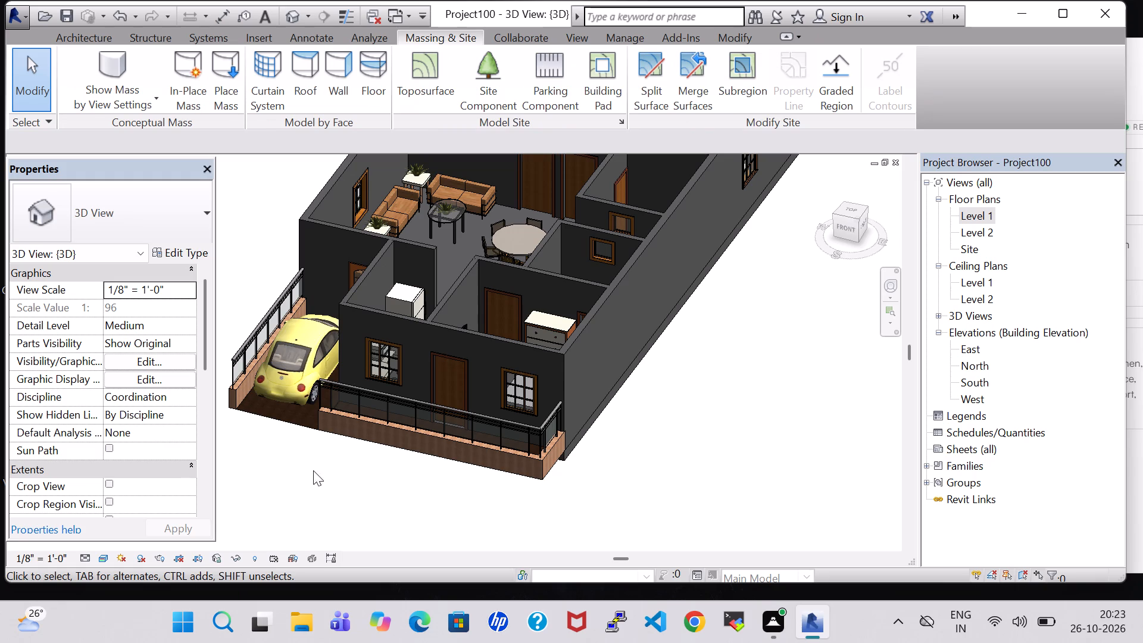
Set the structure layer material of the house front wall's type, INNER 6", to Brick, Common.
left_click(435, 326)
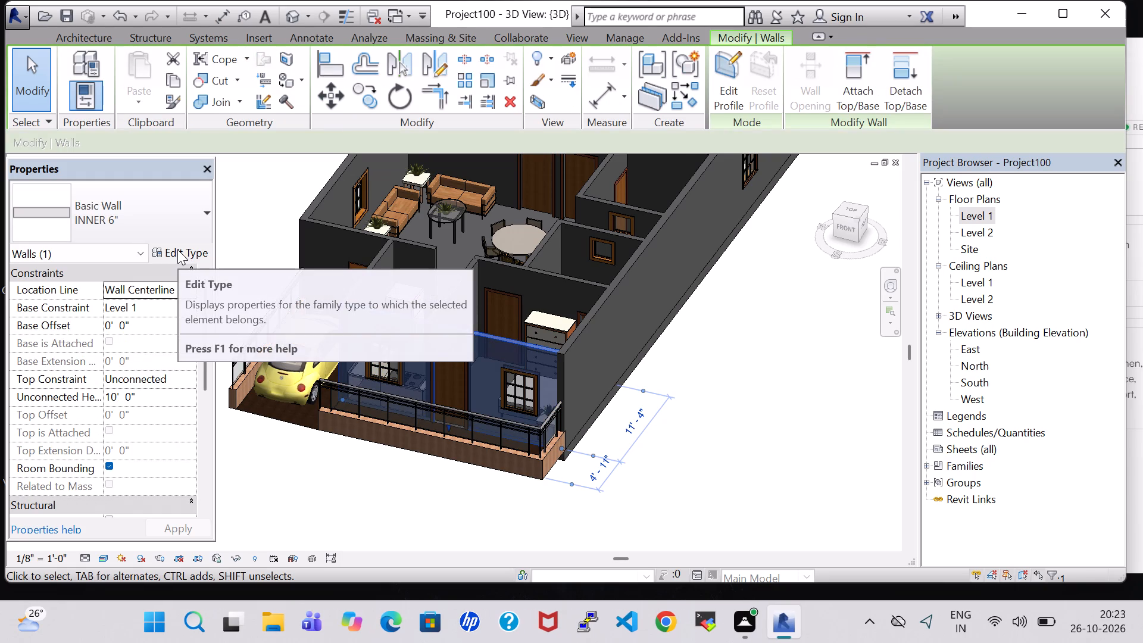
left_click(177, 249)
left_click(551, 245)
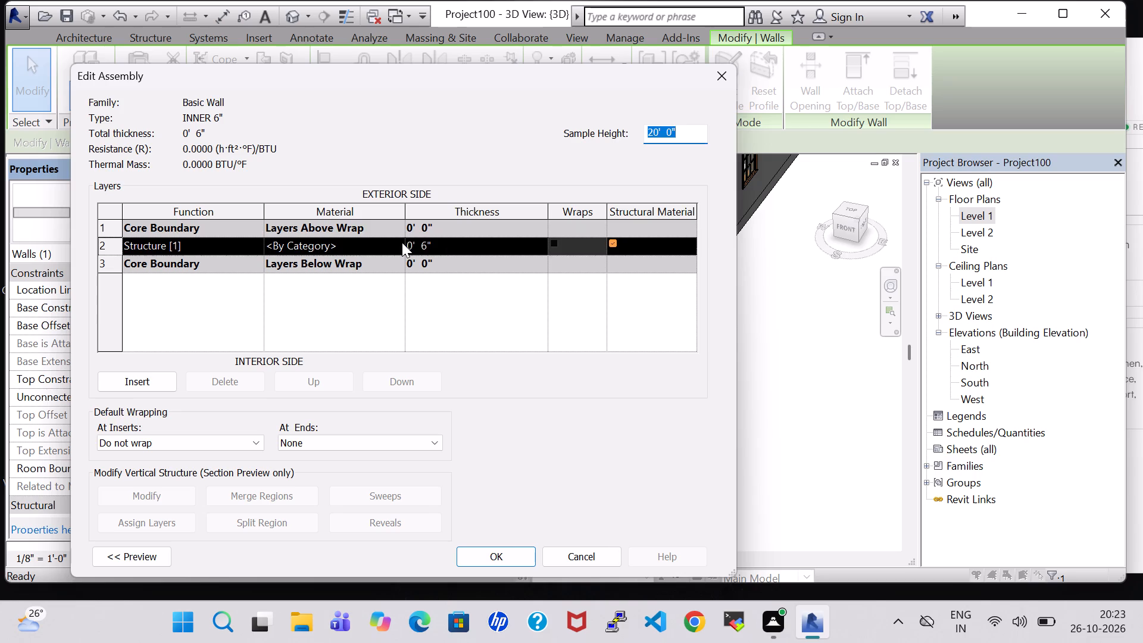
left_click(402, 242)
left_click(400, 313)
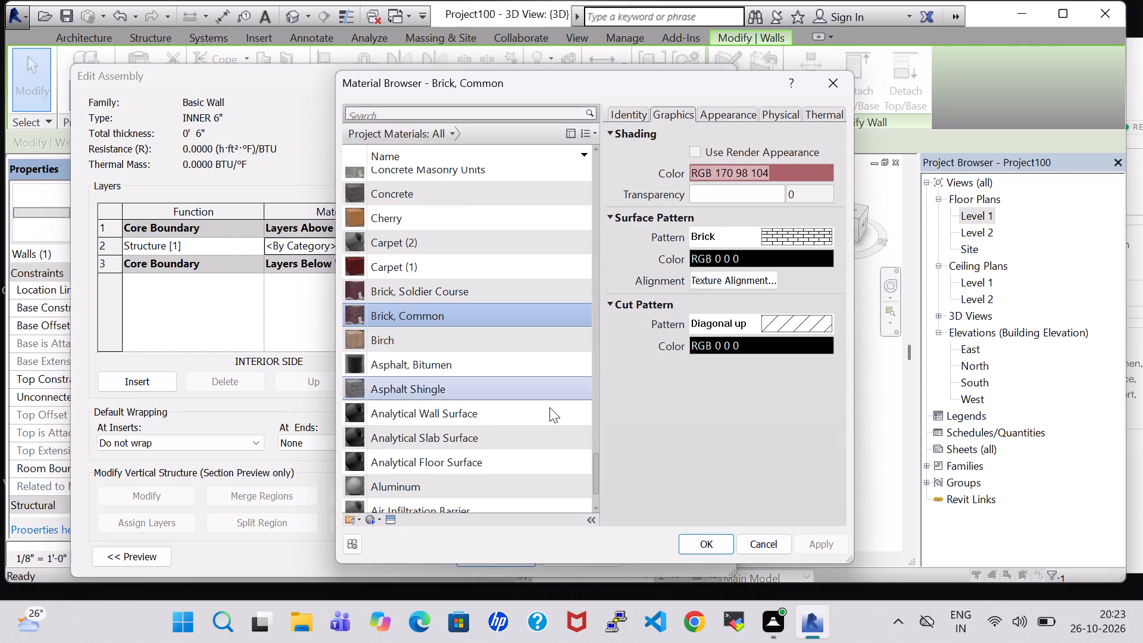
left_click(694, 538)
left_click(514, 555)
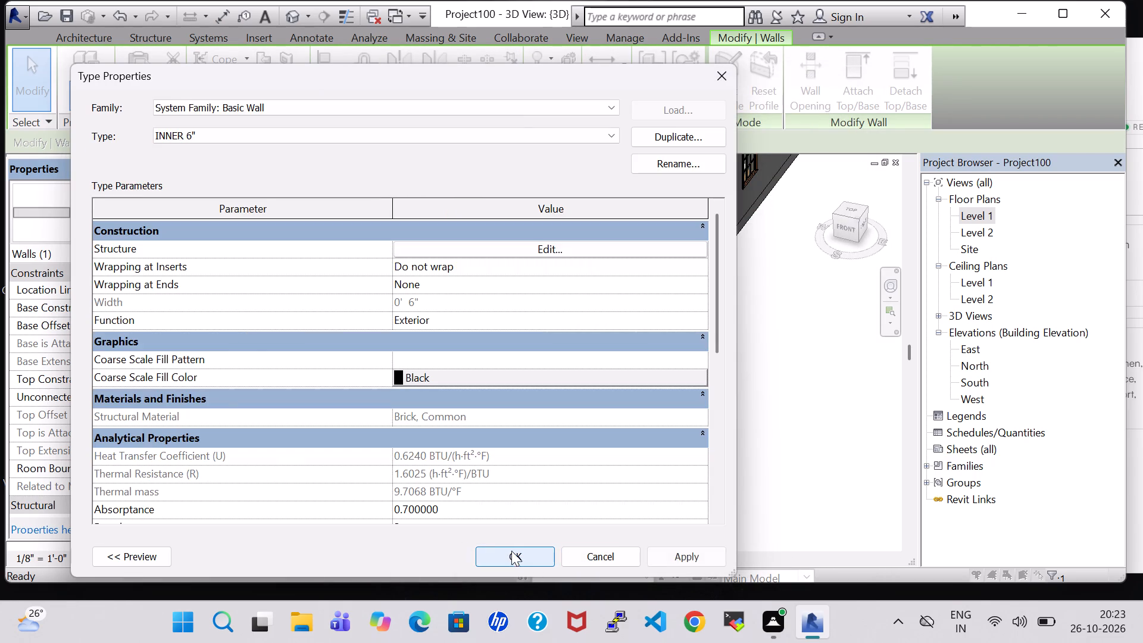
left_click(513, 566)
left_click(451, 481)
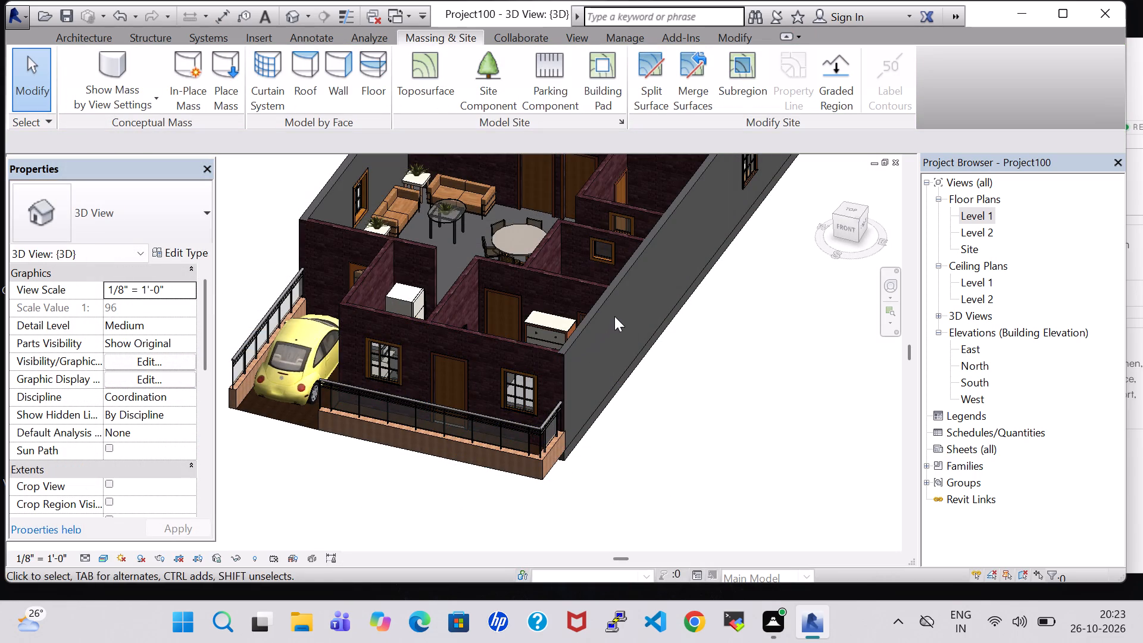
Set the structure layer material of the long outer side wall's type, Generic - 8", to Brick, Common.
left_click(614, 292)
left_click(171, 247)
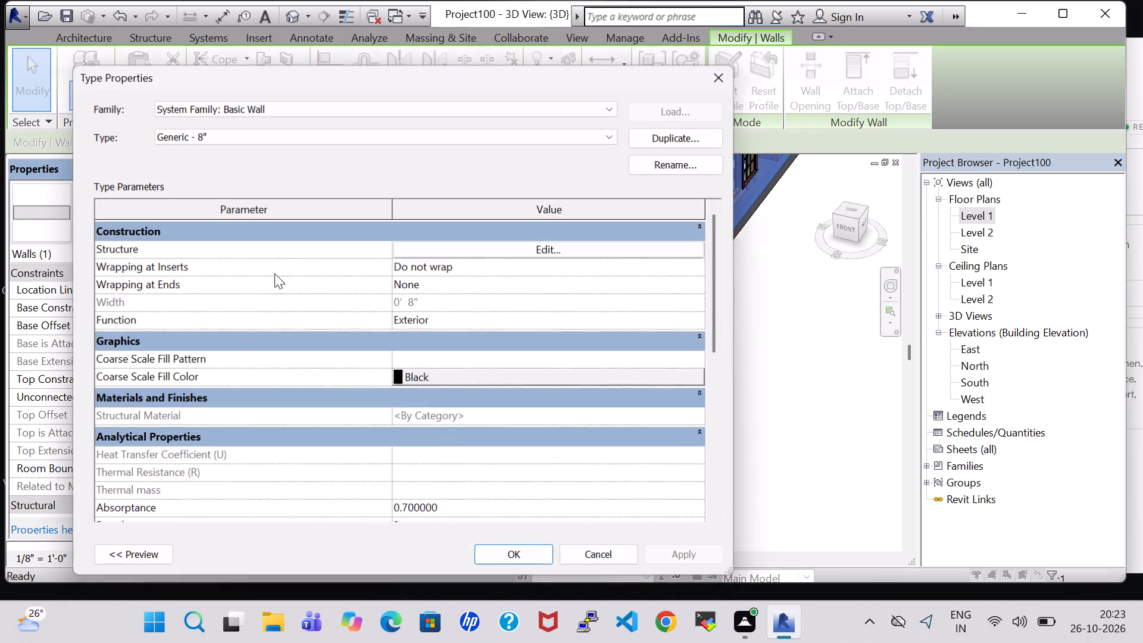
left_click(548, 254)
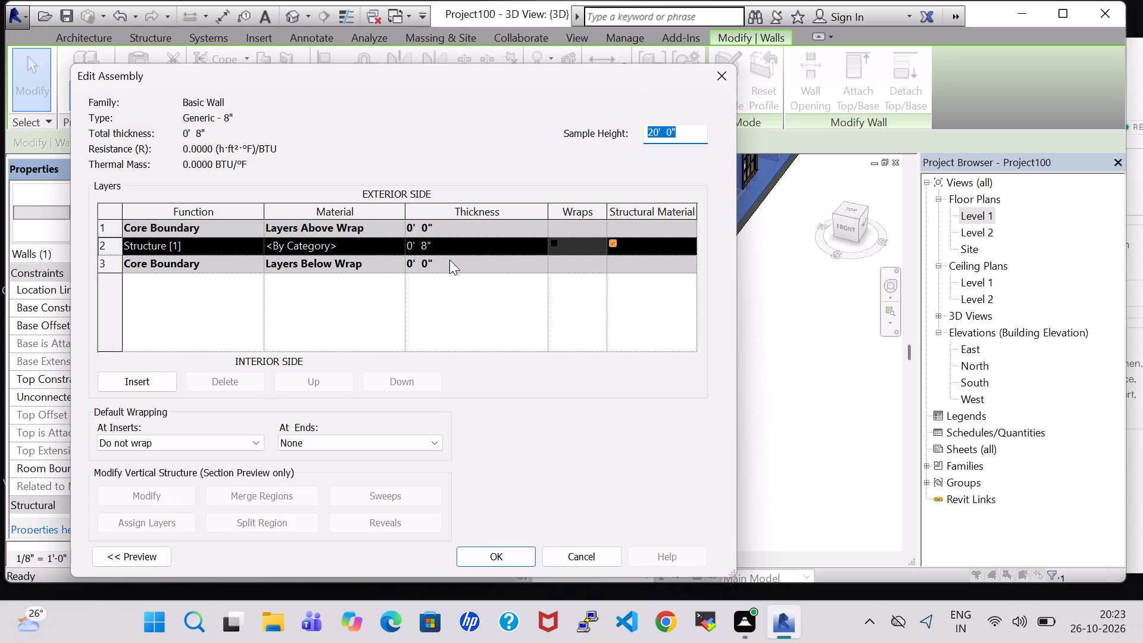
left_click(403, 241)
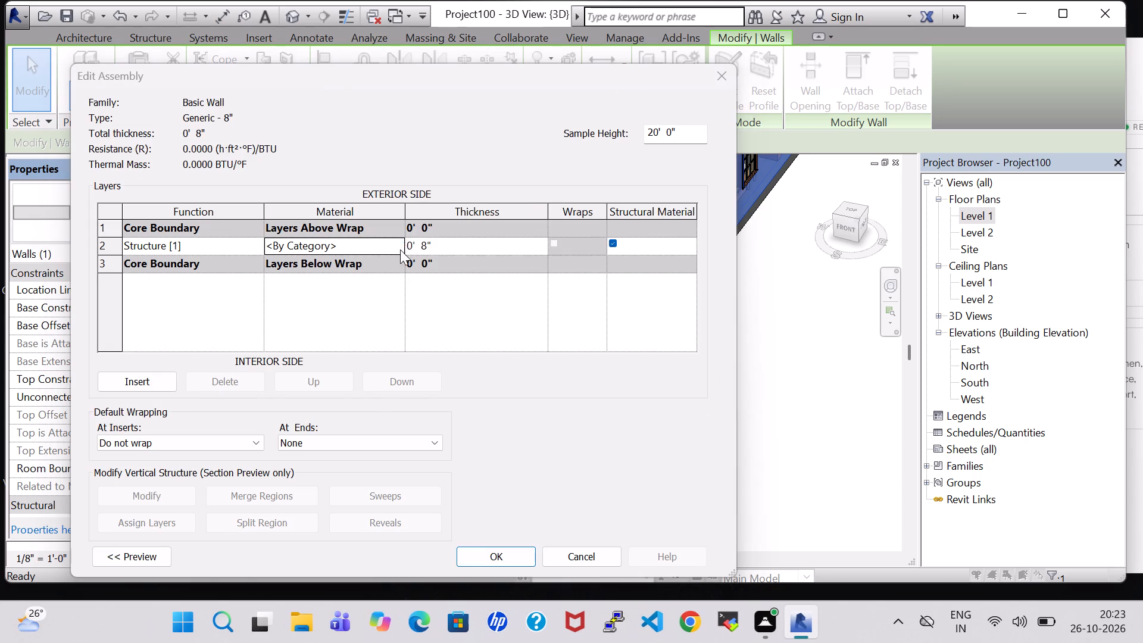
left_click(708, 537)
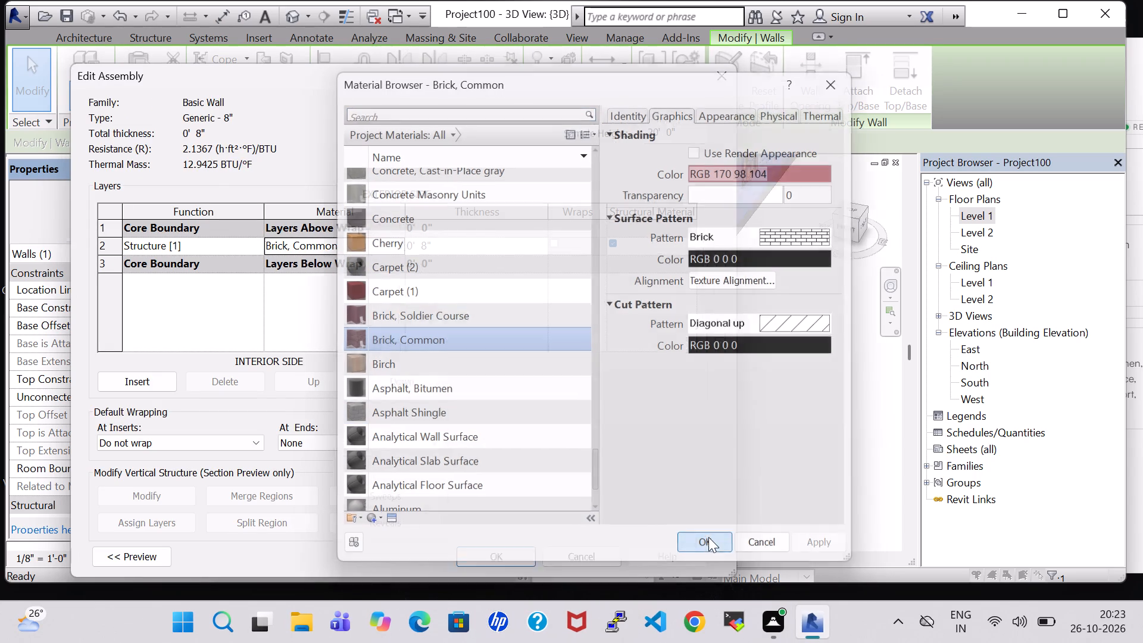
left_click(517, 553)
left_click(532, 554)
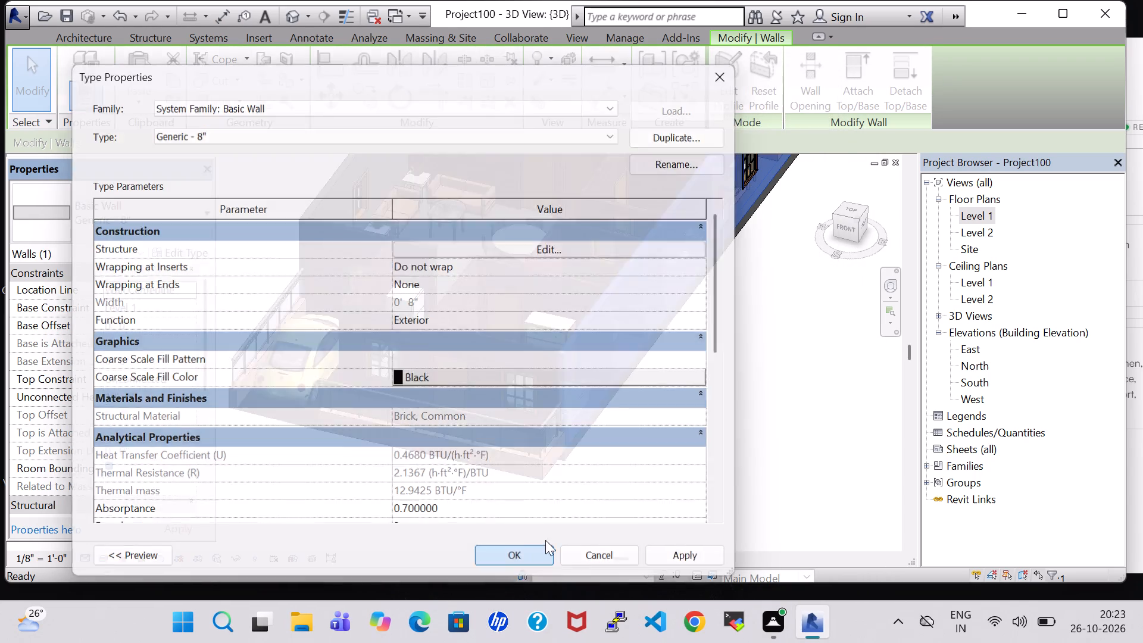
left_click(716, 395)
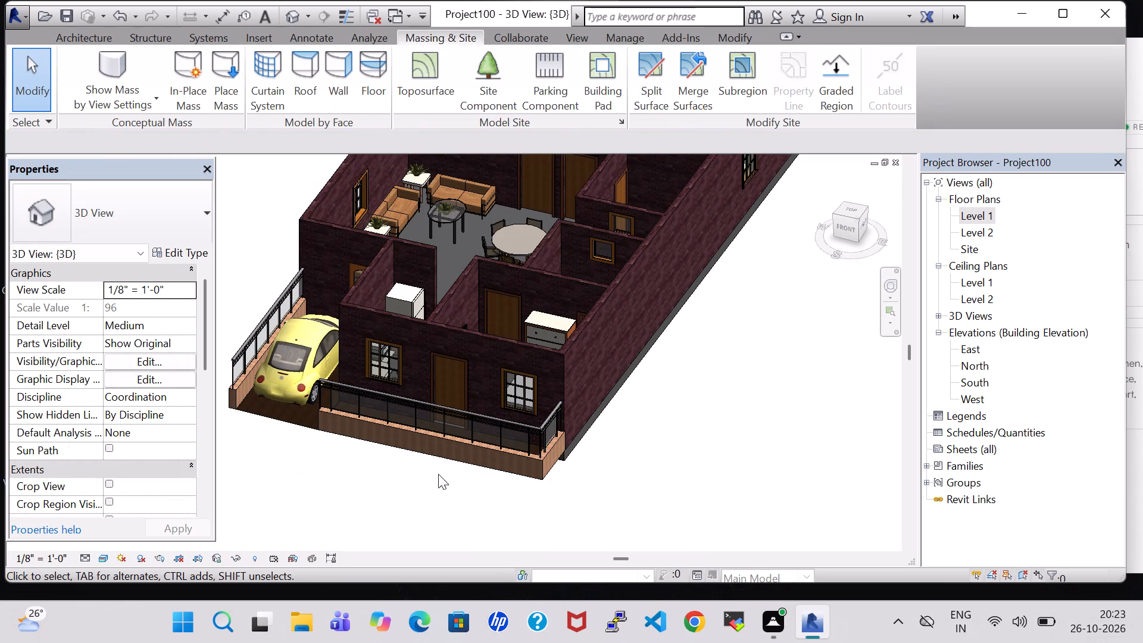
Examine the brick walls of the house in 3D from the parking side around to the low rear wall.
middle_click_drag(227, 441, 353, 477, "shift")
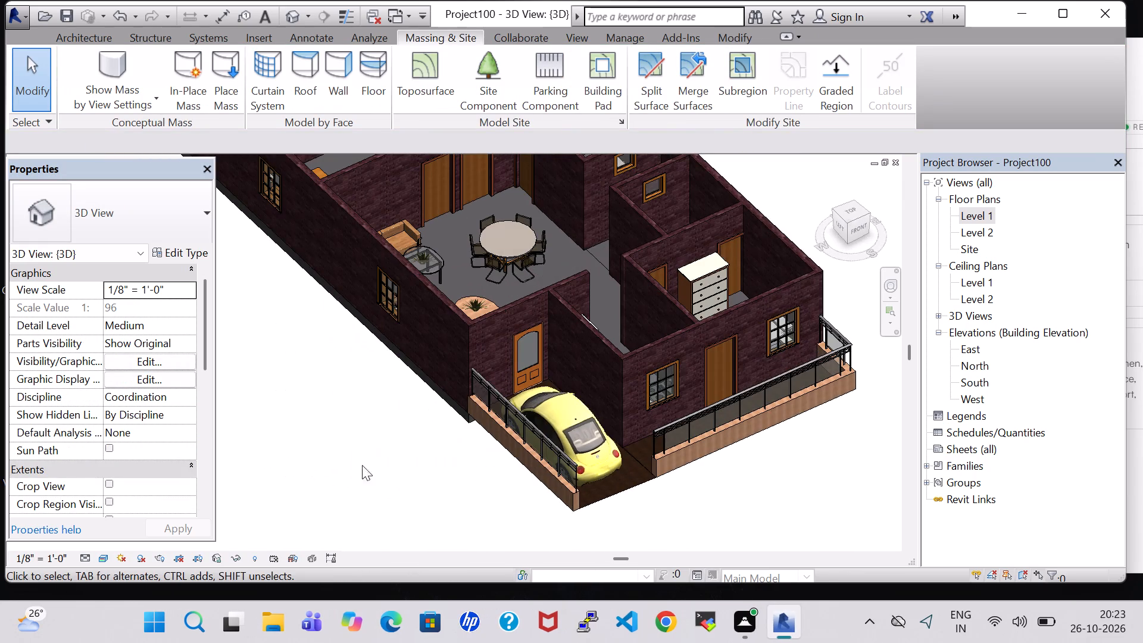
middle_click_drag(351, 414, 458, 539)
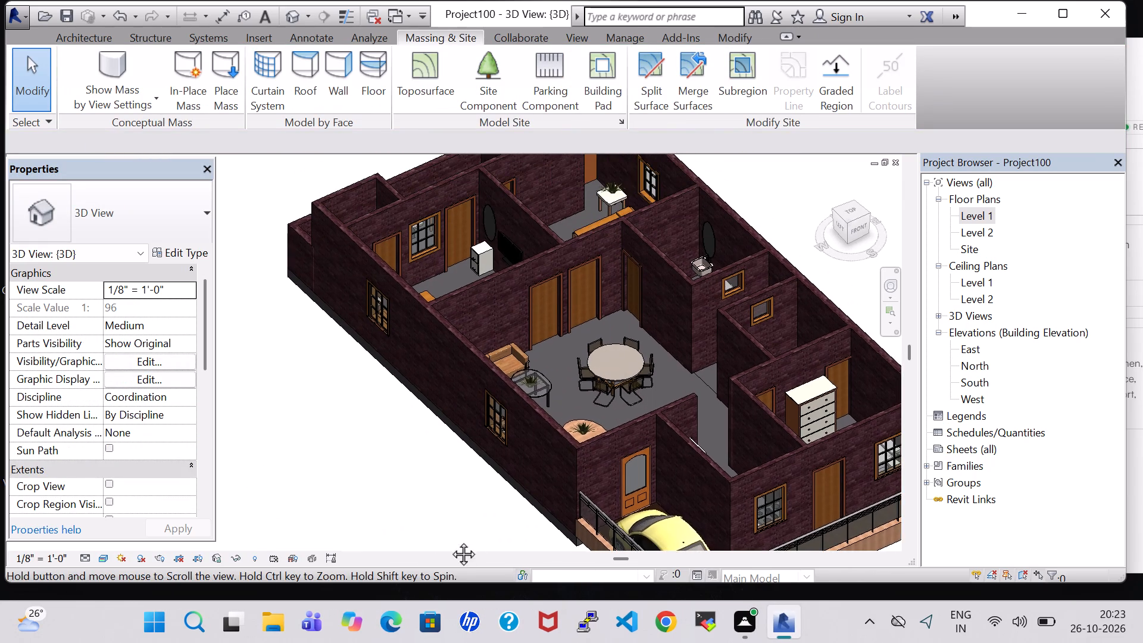
middle_click_drag(317, 392, 430, 444, "shift")
middle_click_drag(405, 383, 501, 369)
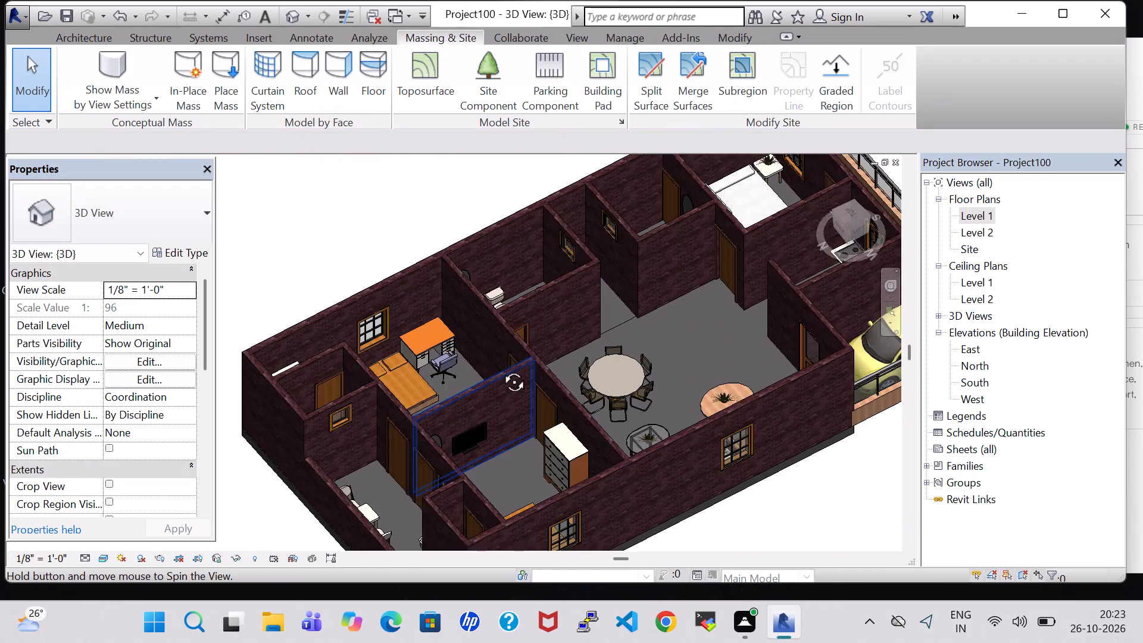
middle_click_drag(501, 369, 501, 369)
middle_click_drag(489, 403, 545, 200)
middle_click_drag(570, 161, 579, 144)
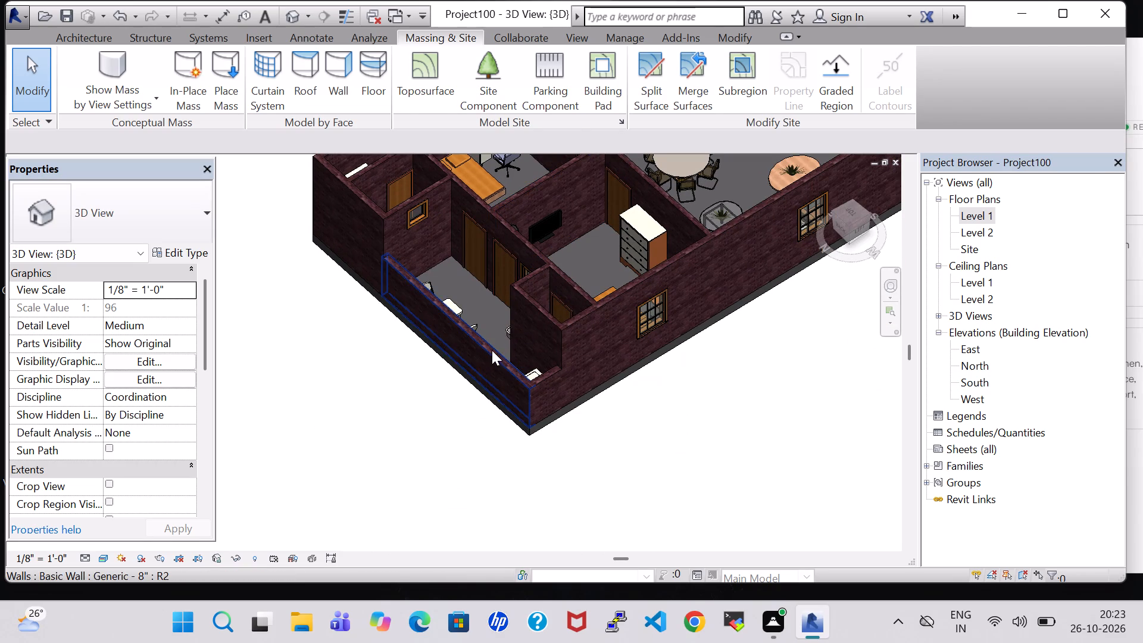
Change the low rear wall and its short return at the house corner to type Generic - 2'.
left_click(492, 350)
left_click(187, 209)
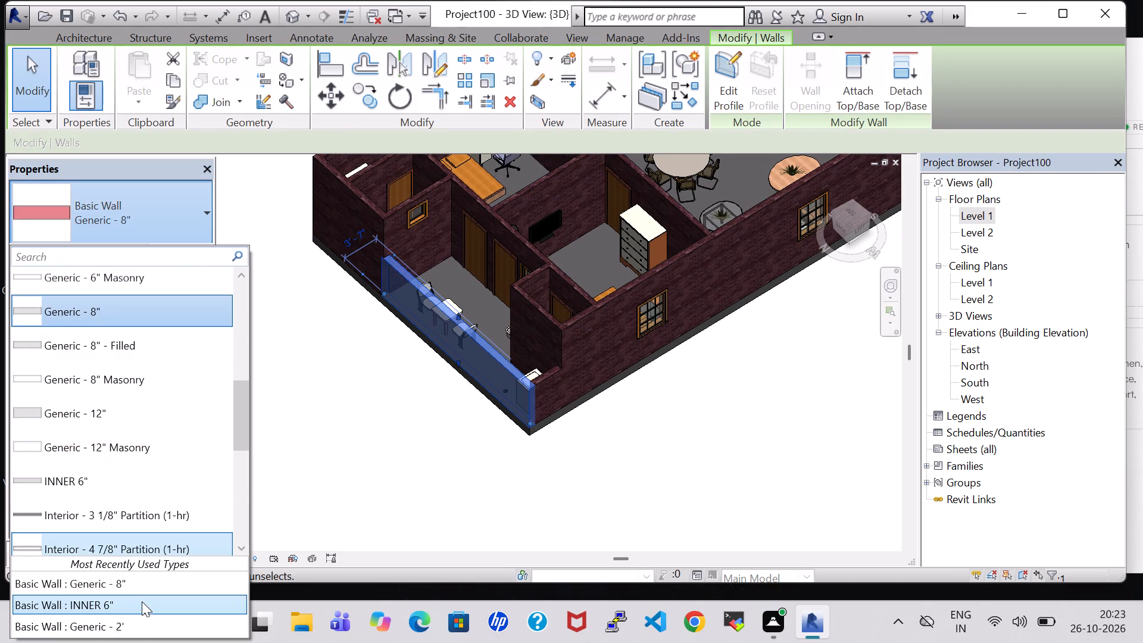
left_click(139, 622)
left_click(336, 461)
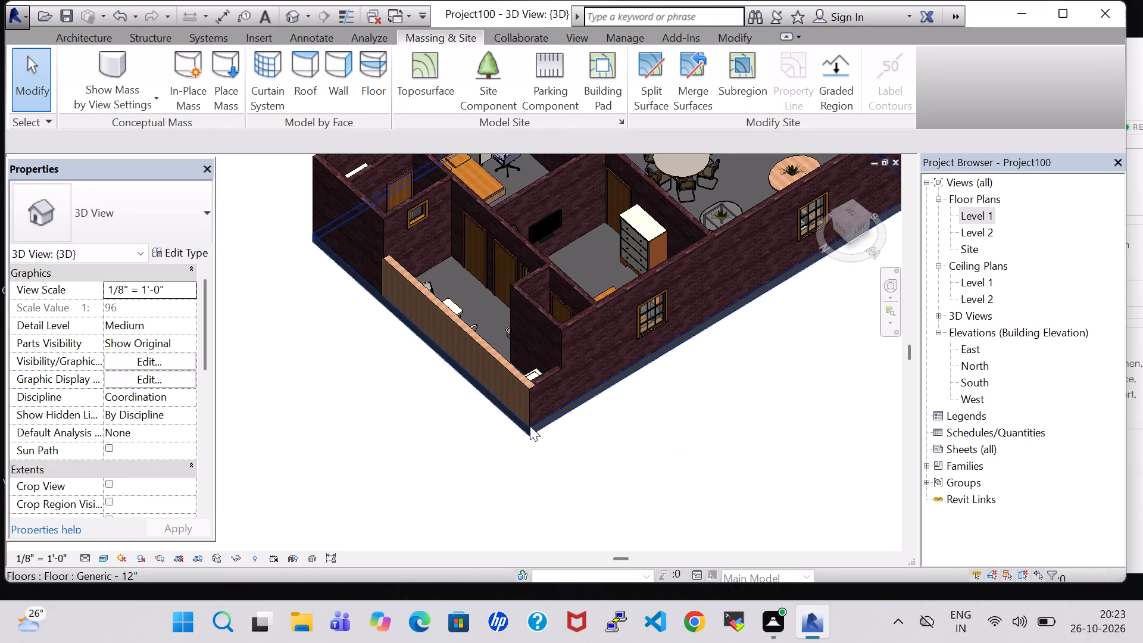
left_click(546, 380)
left_click(130, 213)
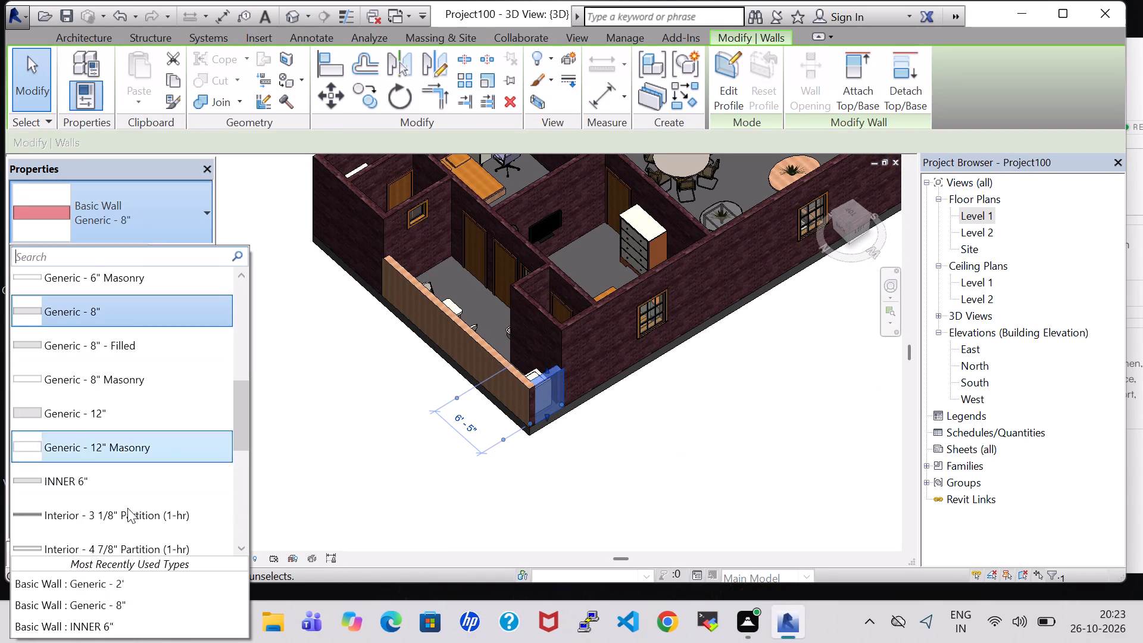
left_click(121, 580)
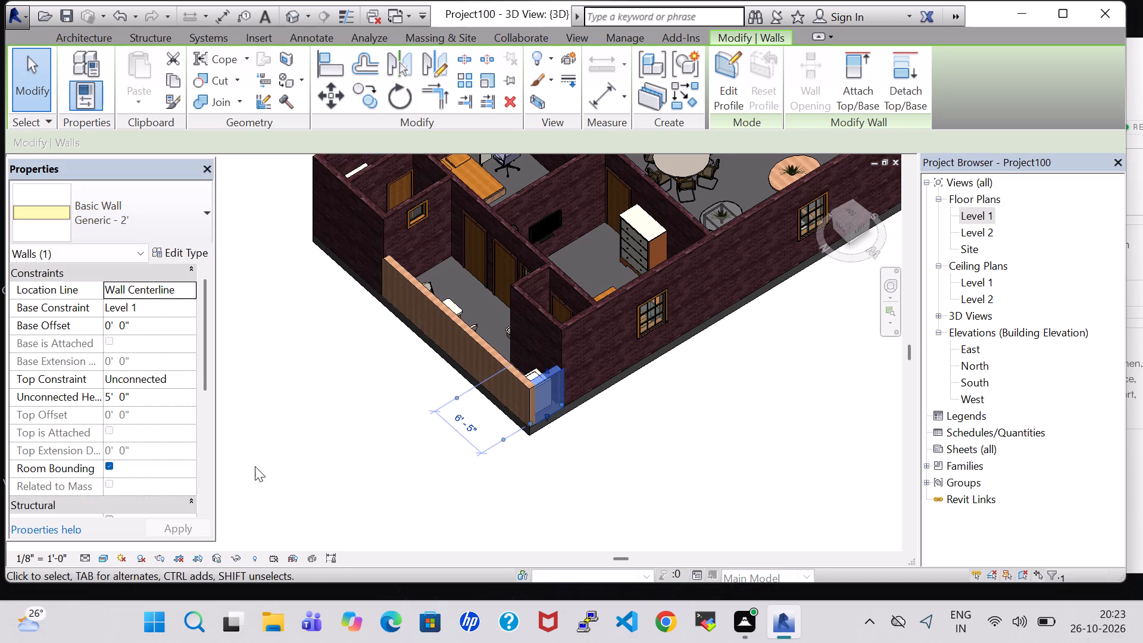
left_click(283, 406)
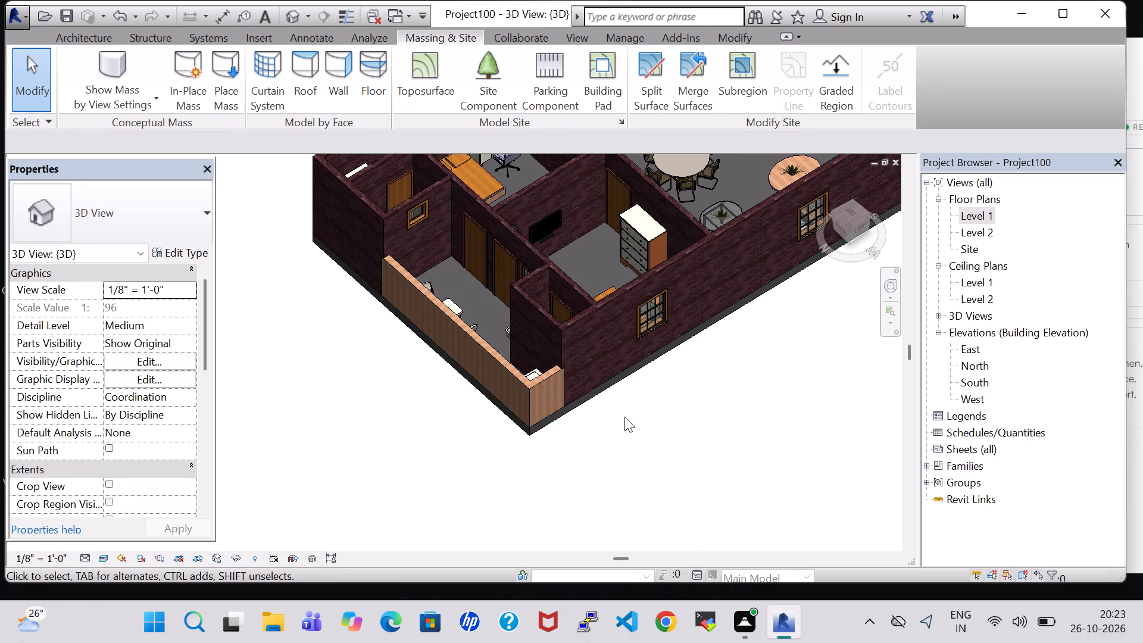
Examine the house from the rear corner around to the front in 3D, and its front area in the Level 1 plan.
middle_click_drag(647, 408, 551, 470, "shift")
middle_click_drag(496, 382, 495, 399)
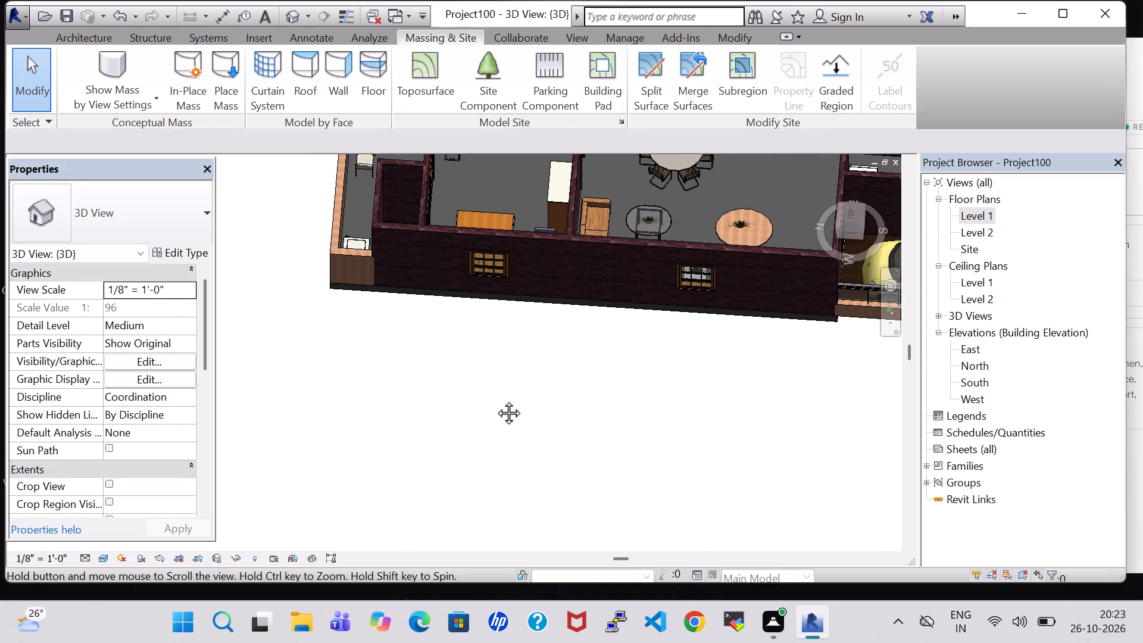
middle_click_drag(495, 399, 446, 523)
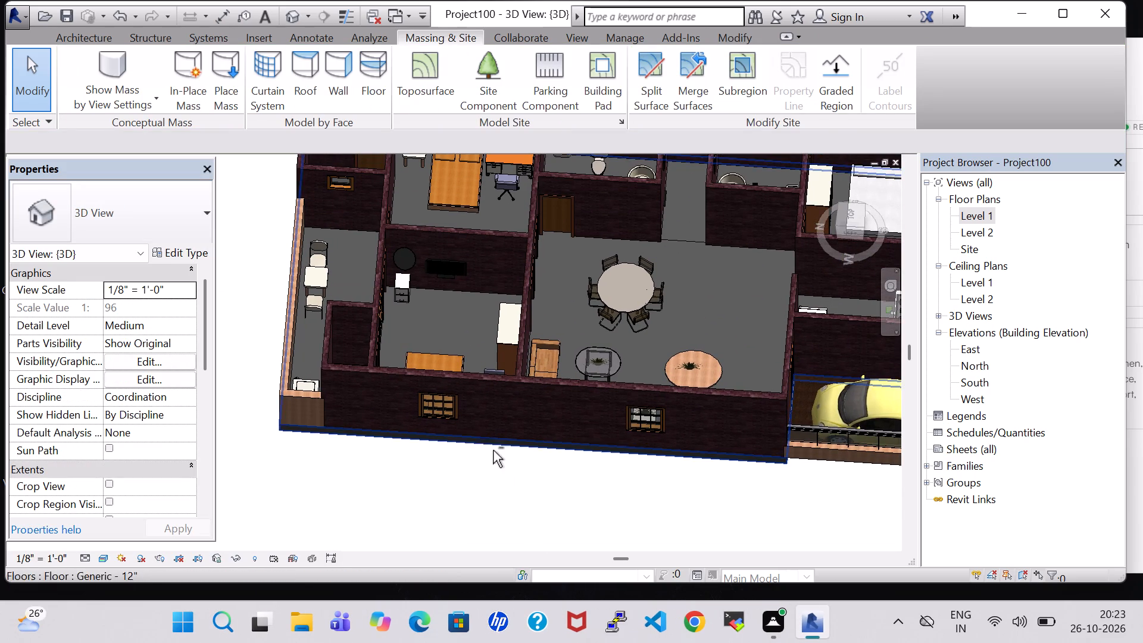
middle_click_drag(442, 305, 371, 257)
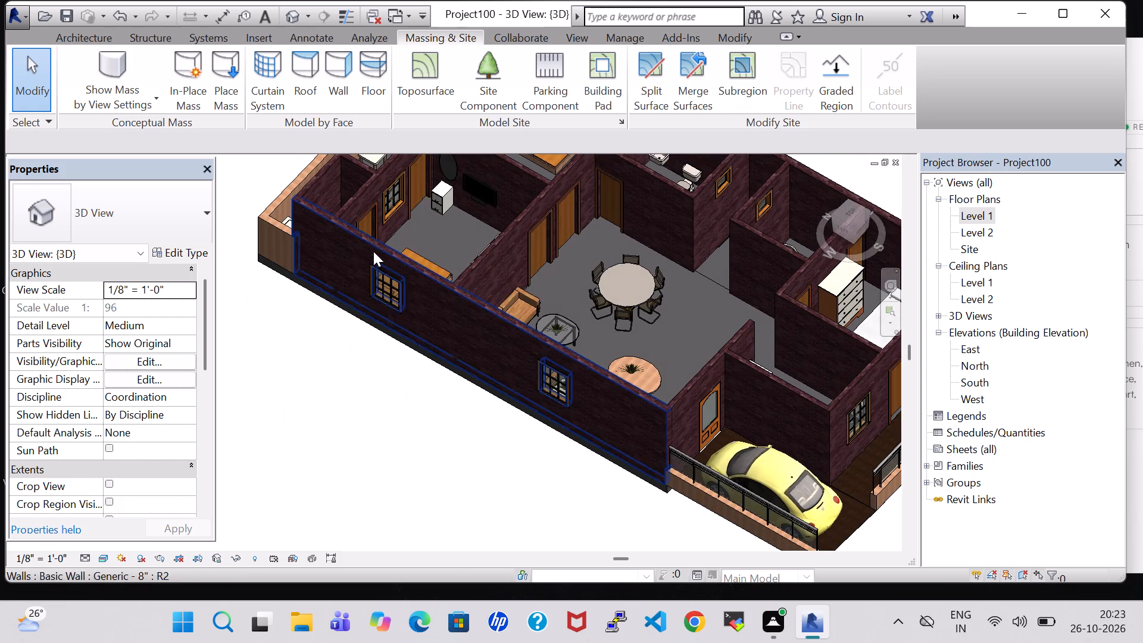
middle_click_drag(678, 326, 524, 290, "shift")
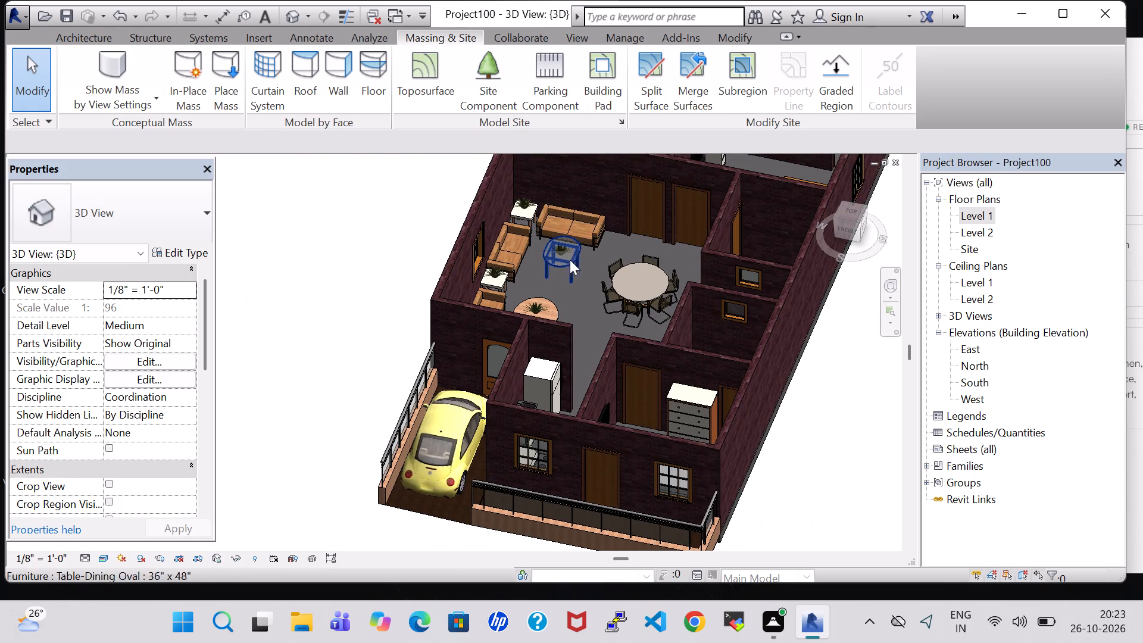
double_click(974, 214)
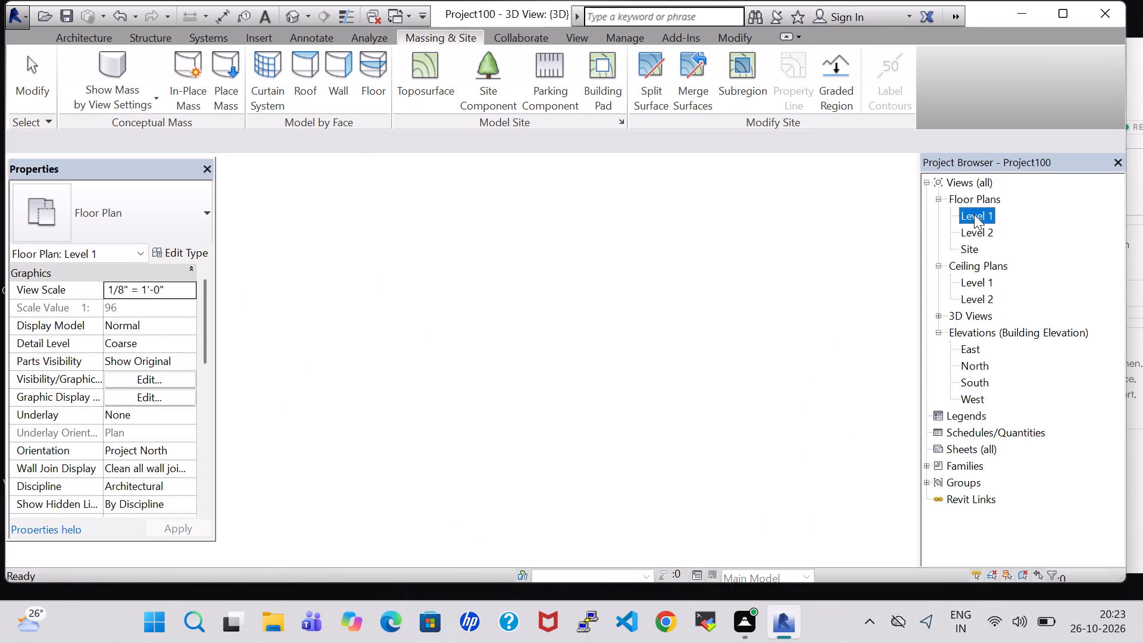
scroll(652, 308, "down", 6)
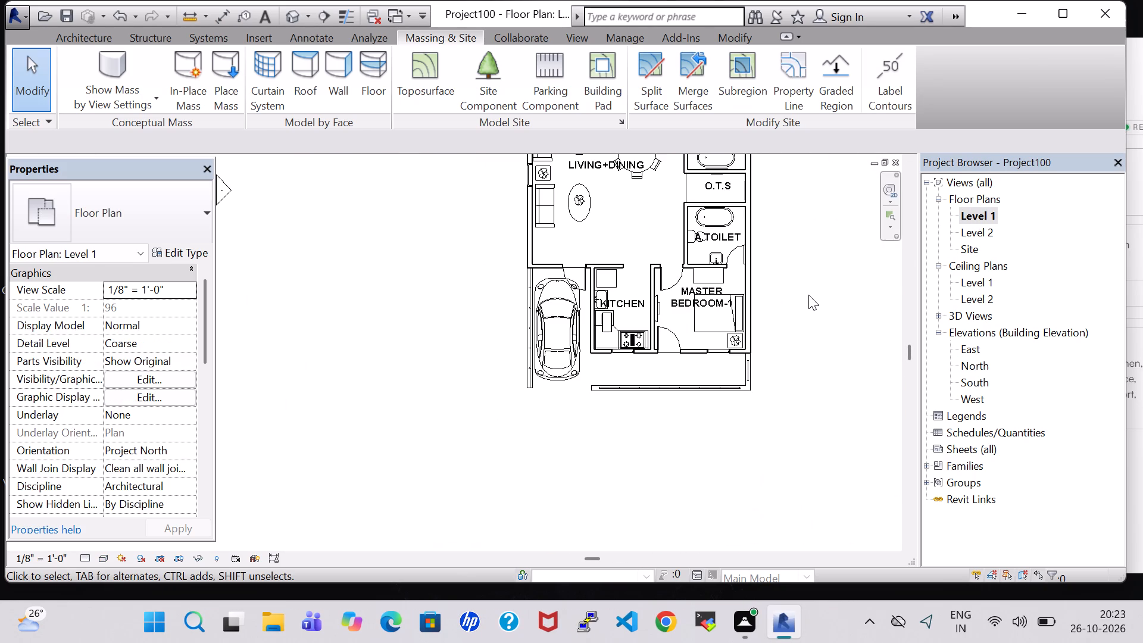
left_click(808, 295)
middle_click_drag(808, 295, 795, 379)
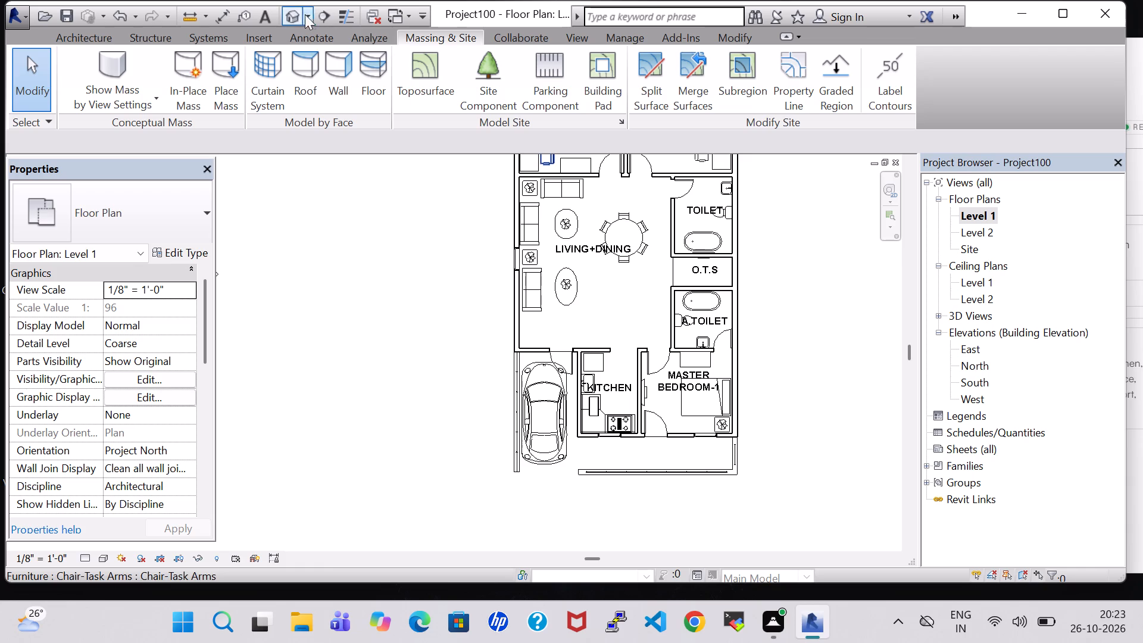
left_click(295, 14)
middle_click_drag(822, 336, 814, 413, "shift")
middle_click_drag(814, 413, 822, 307)
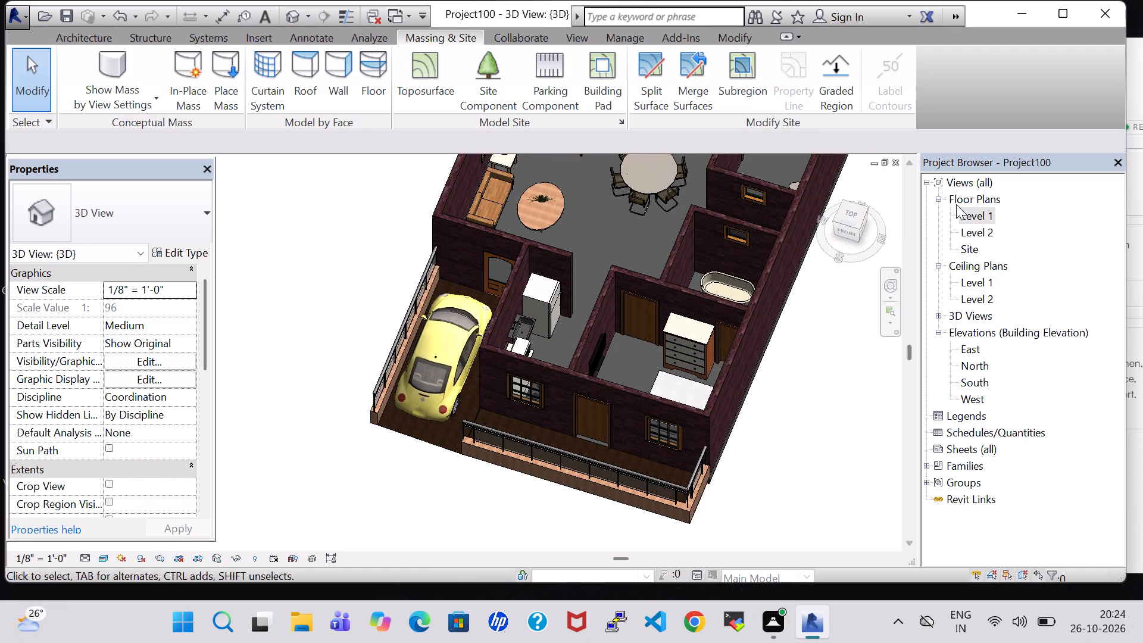
In the Level 1 plan, place four plants like the living room's Agave - 1.5' in a row about 2' 8" outside the front wall.
double_click(966, 211)
scroll(699, 282, "down", 1)
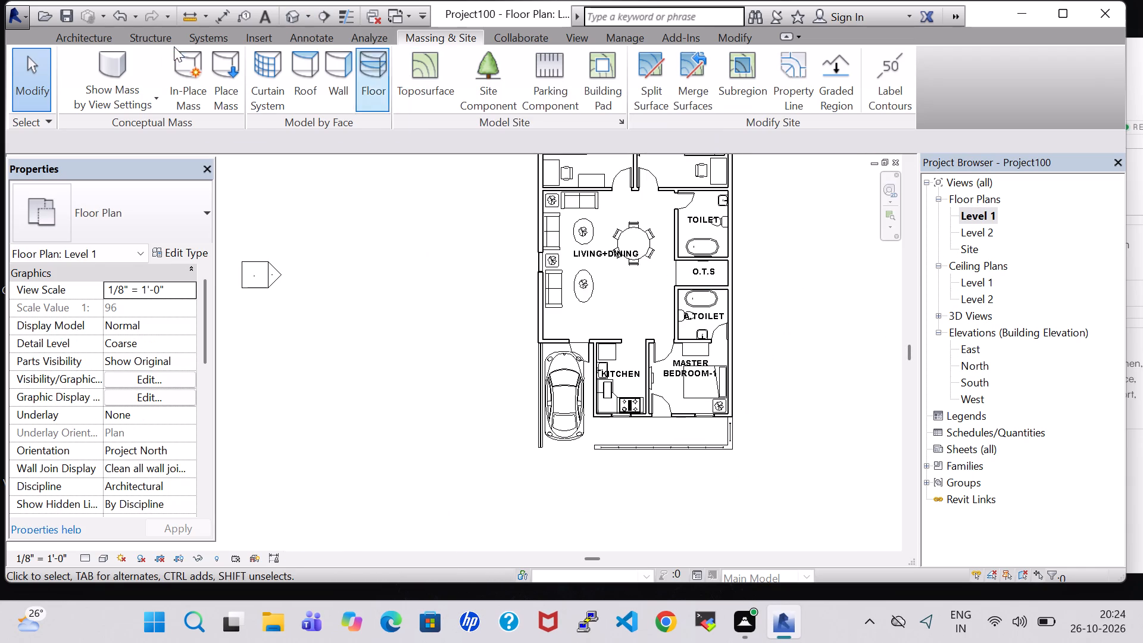
left_click(85, 39)
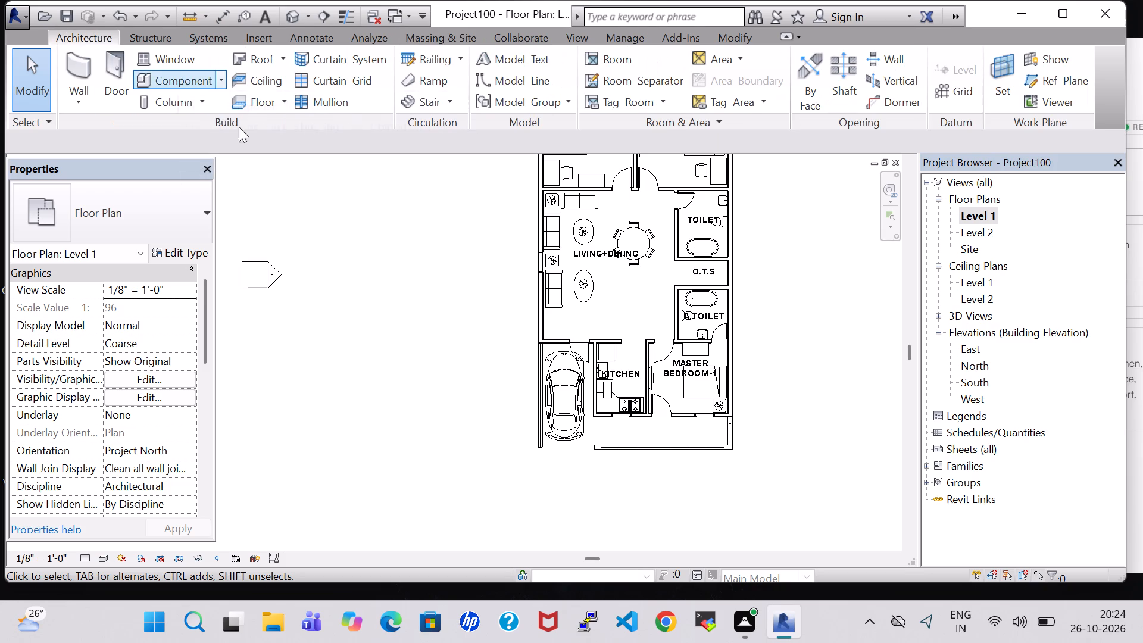
left_click(583, 288)
right_click(583, 288)
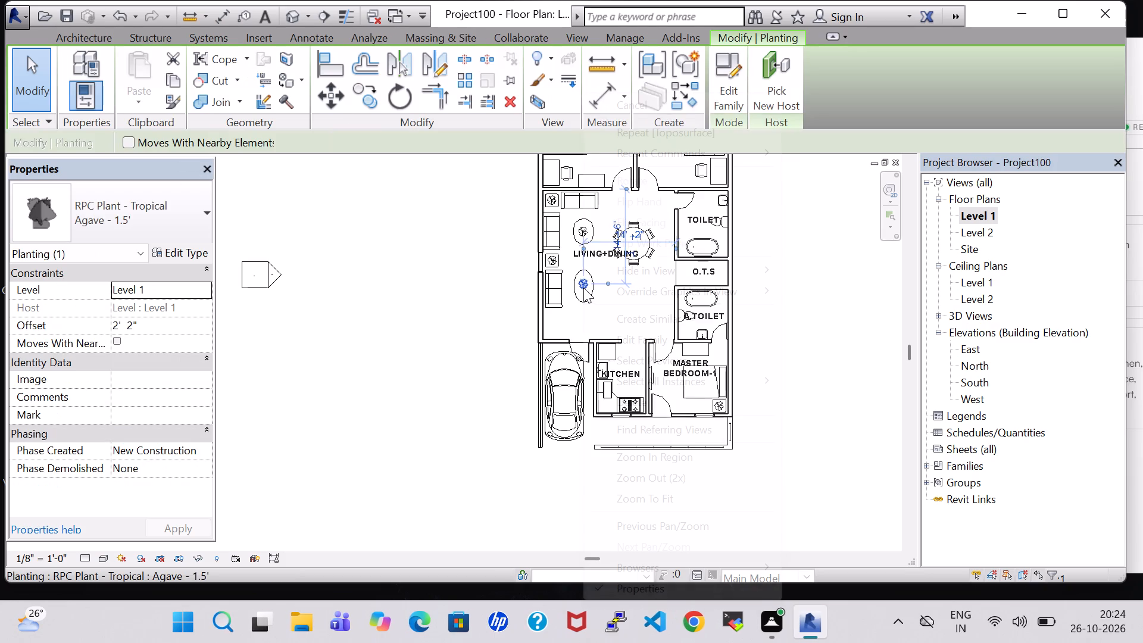
left_click(667, 319)
scroll(692, 435, "up", 6)
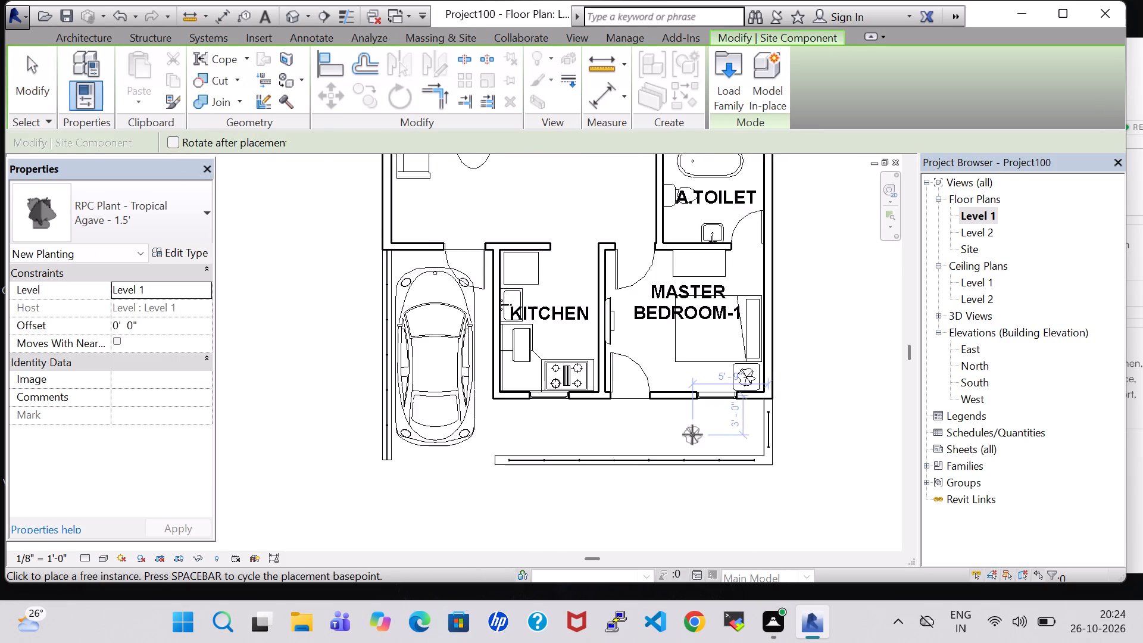
left_click(755, 430)
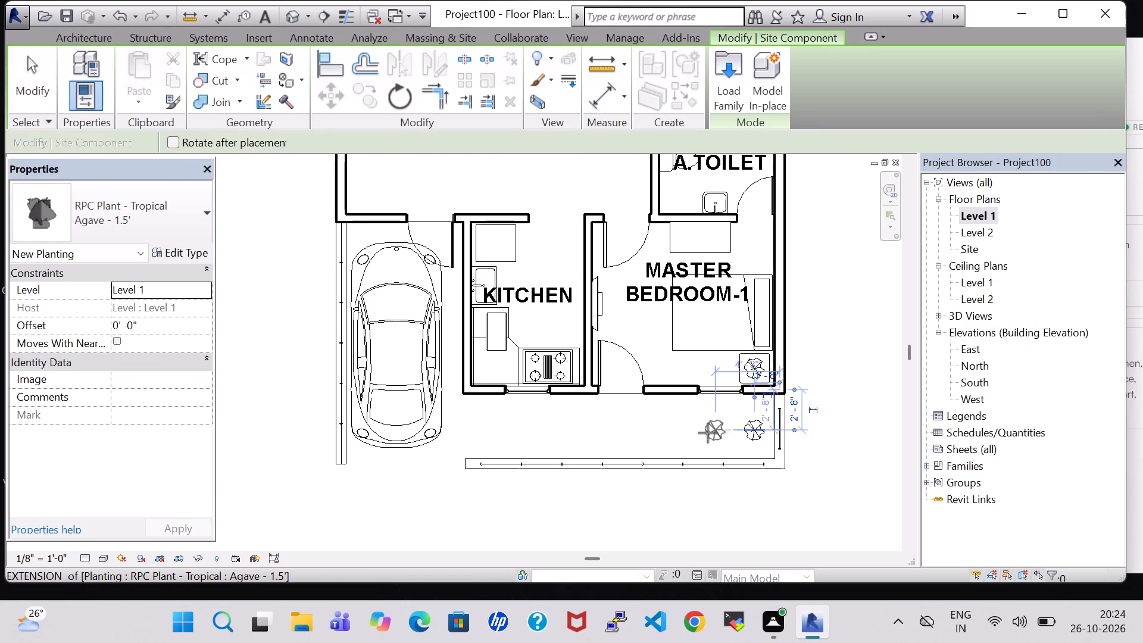
left_click(679, 434)
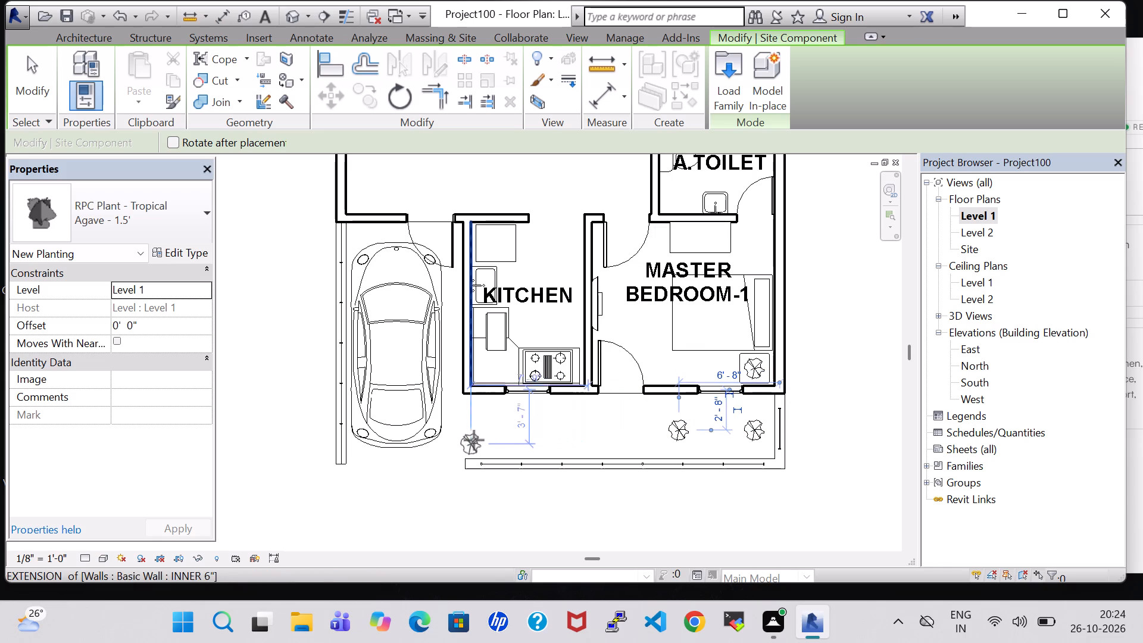
left_click(481, 436)
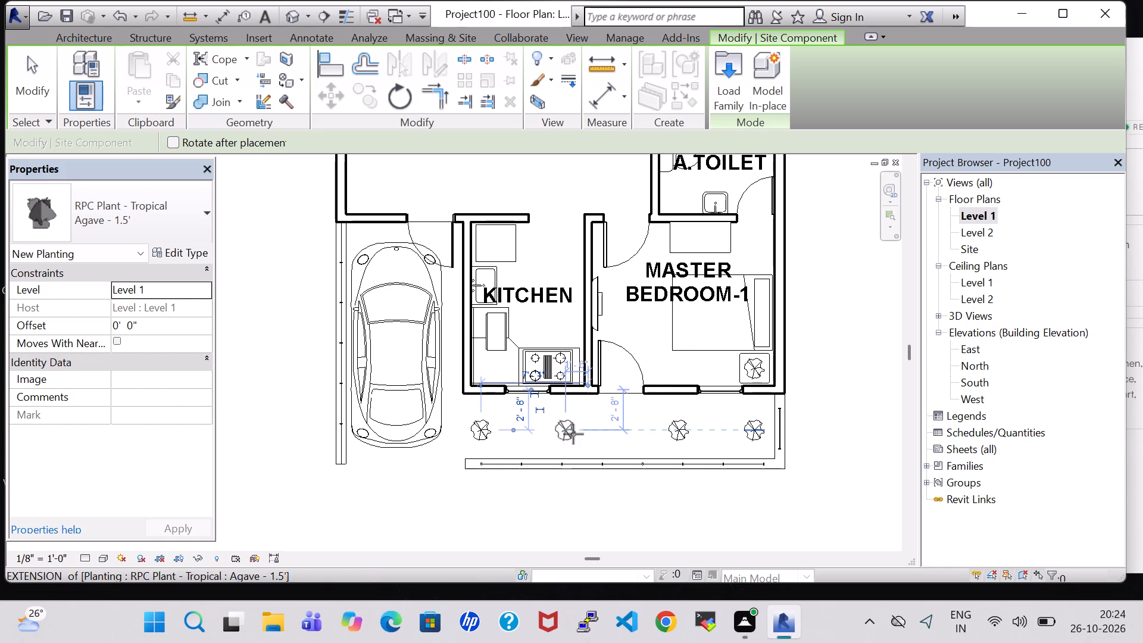
left_click(576, 433)
key("Escape")
key("Escape")
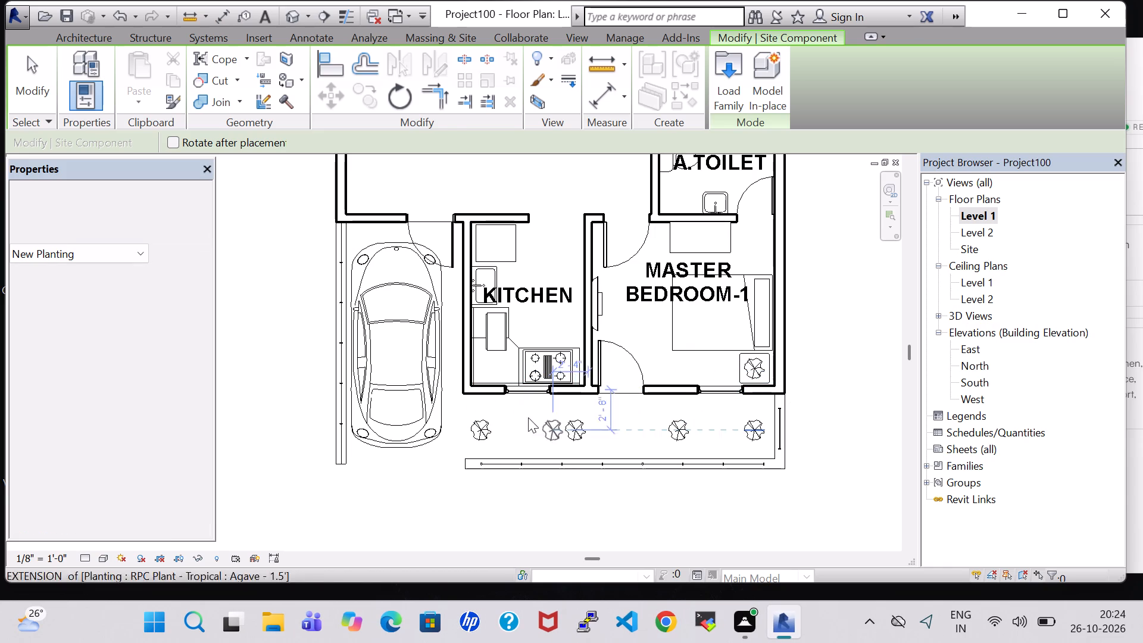
Starting from the parking side, change the four front plants to Crane Lily - 3', Jungle Flame - 3', Crane Lily - 3' and Jungle Flame - 3'.
left_click(482, 420)
left_click(164, 223)
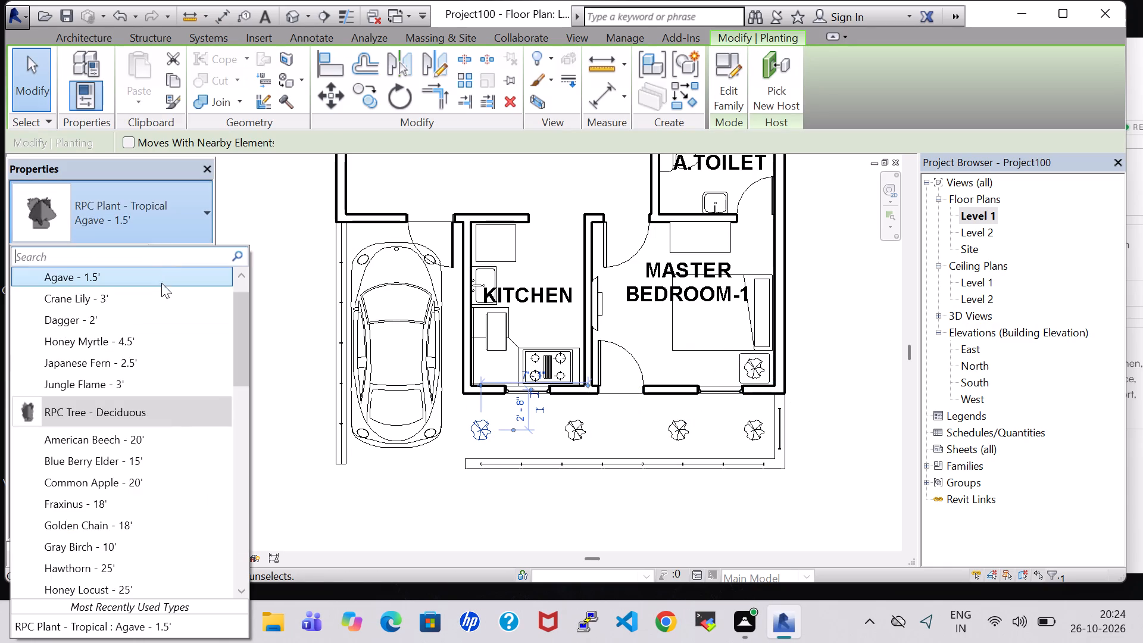
left_click(161, 296)
left_click(583, 433)
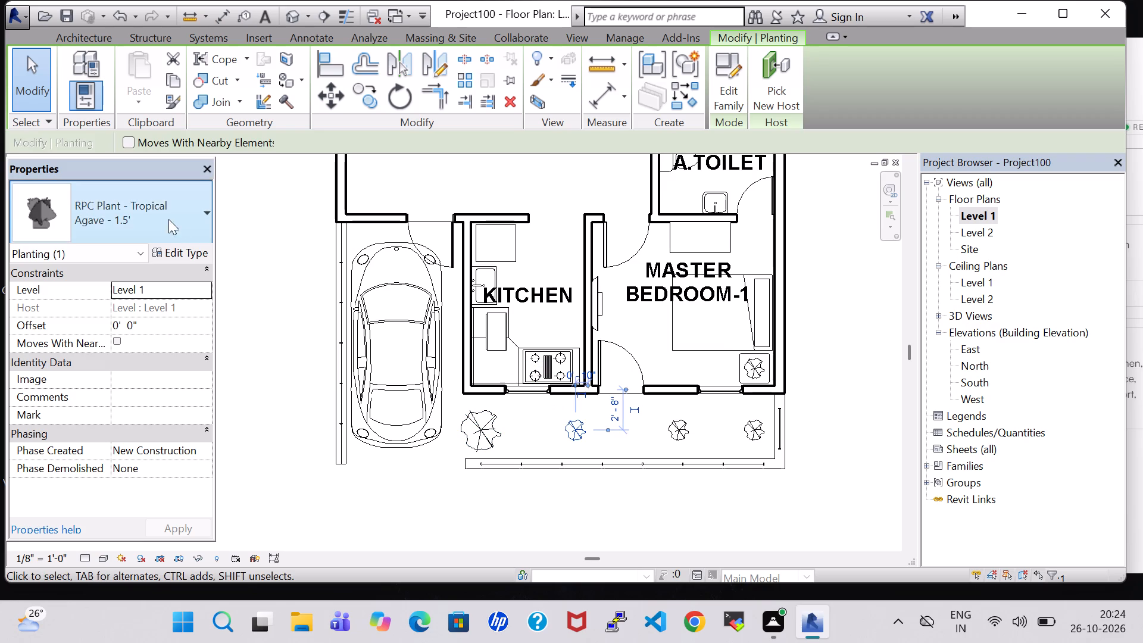
left_click(158, 215)
left_click(136, 376)
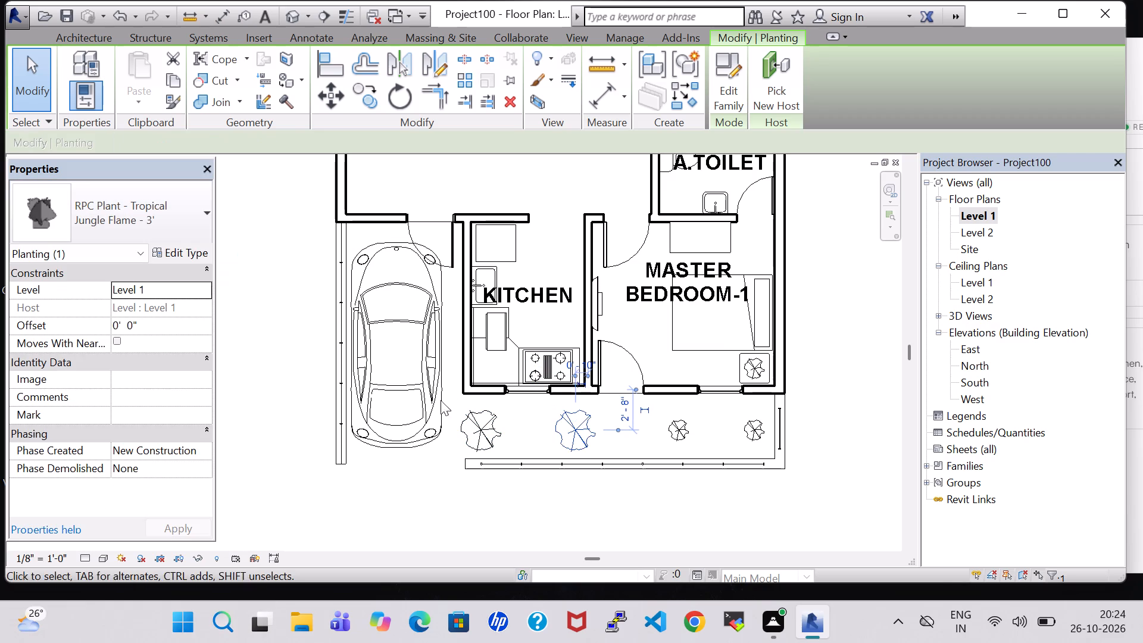
left_click(672, 430)
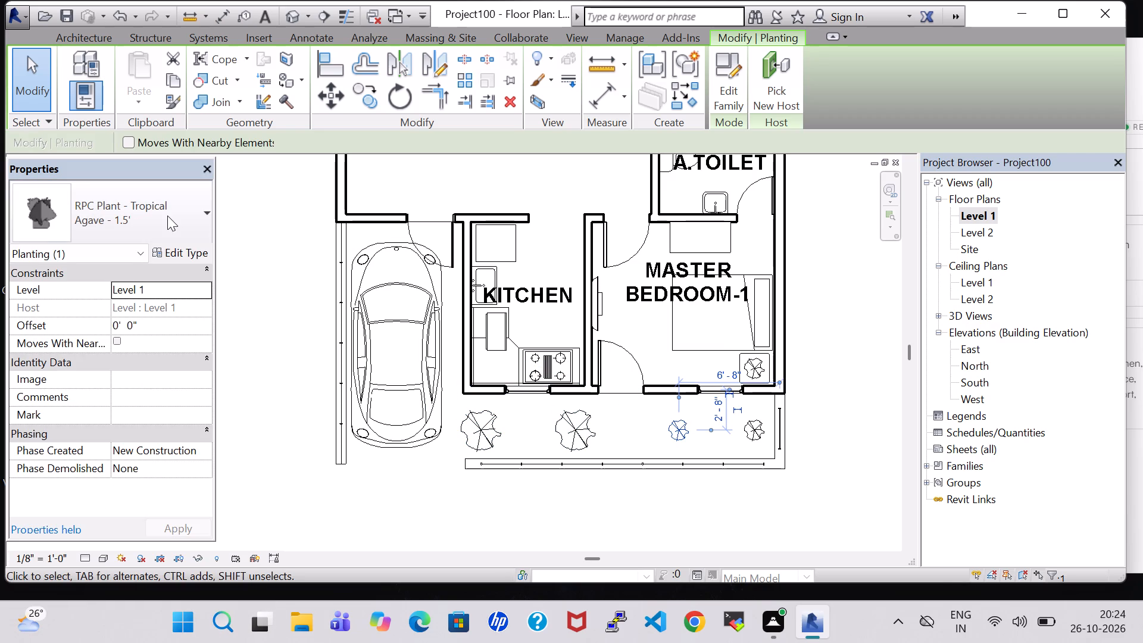
left_click(167, 216)
left_click(151, 292)
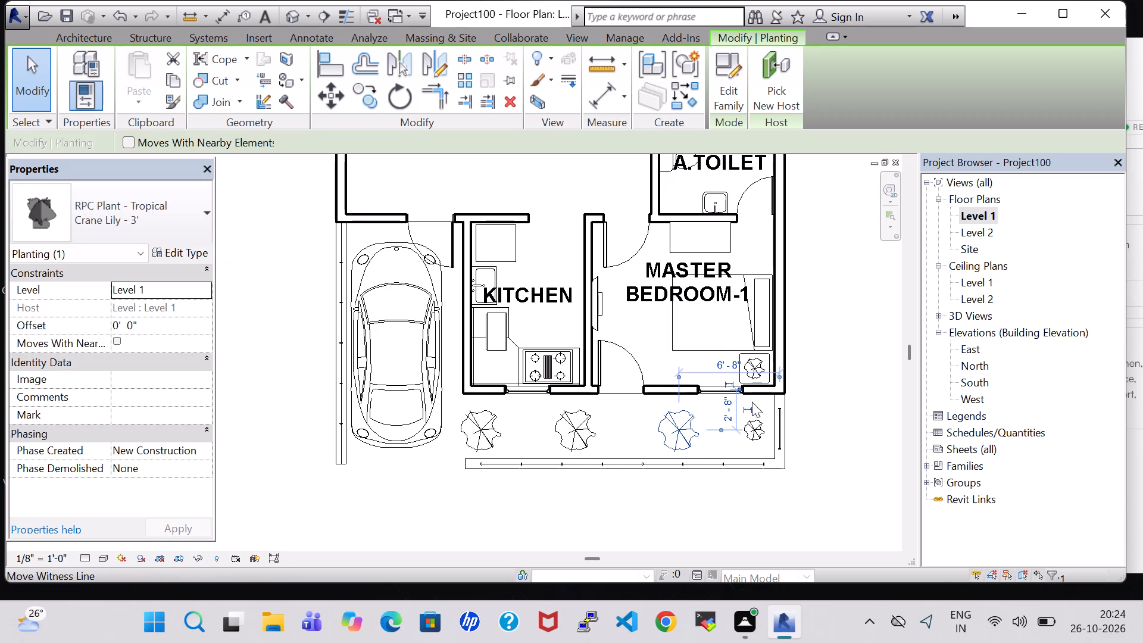
left_click(749, 424)
left_click(149, 216)
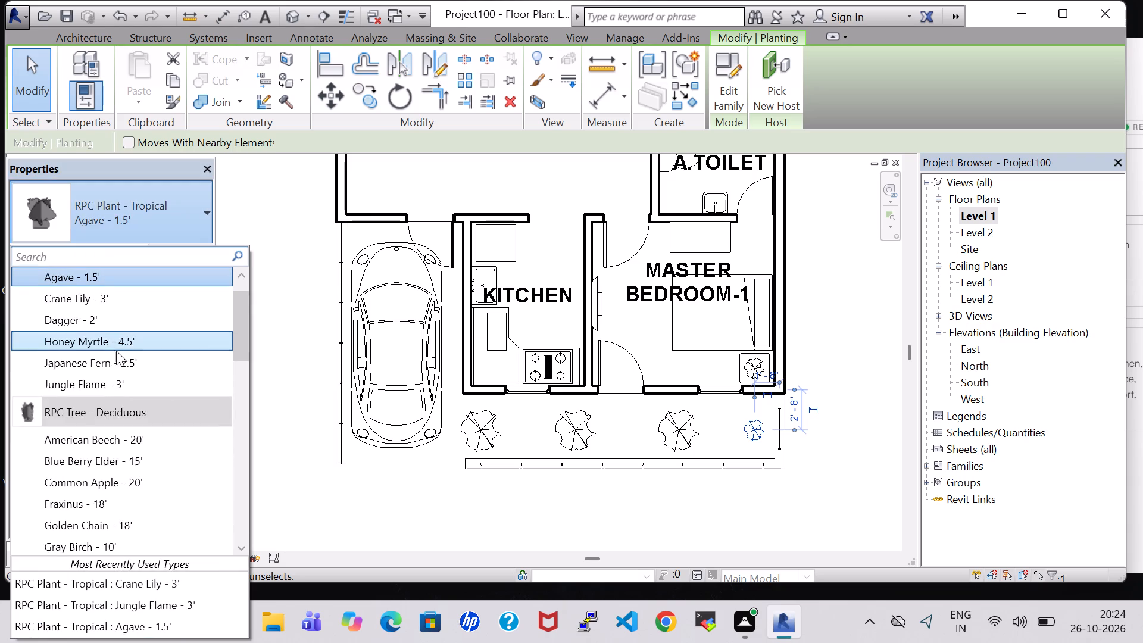
left_click(124, 380)
left_click(834, 302)
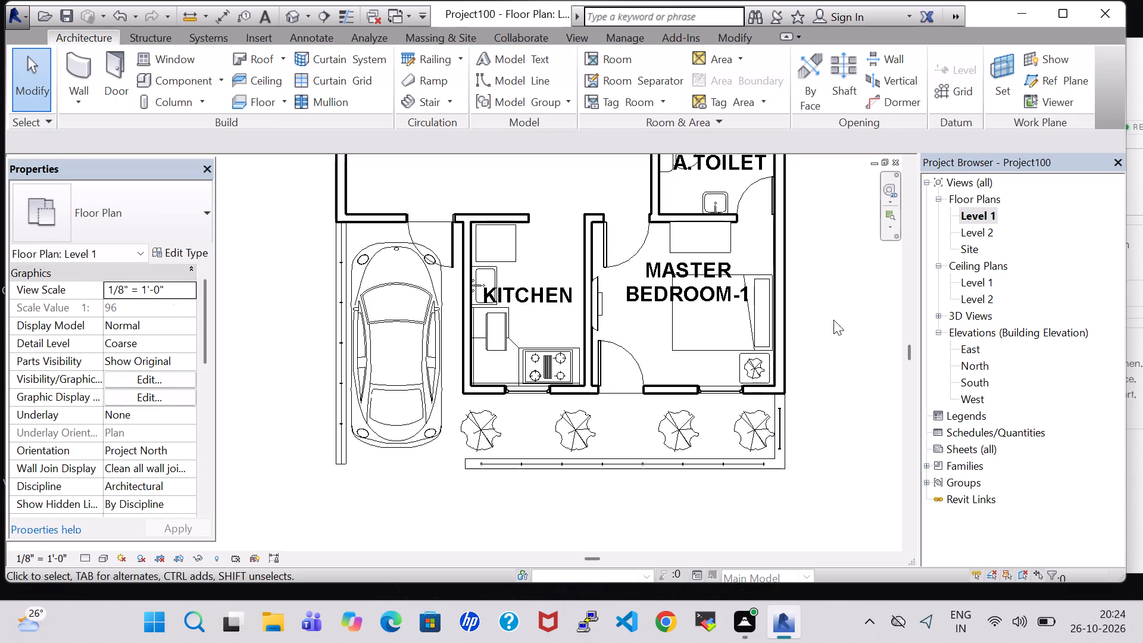
Nudge the Jungle Flame plant at the outer front corner two increments towards the parking, away from the side wall.
left_click(758, 430)
key("Left")
key("Left")
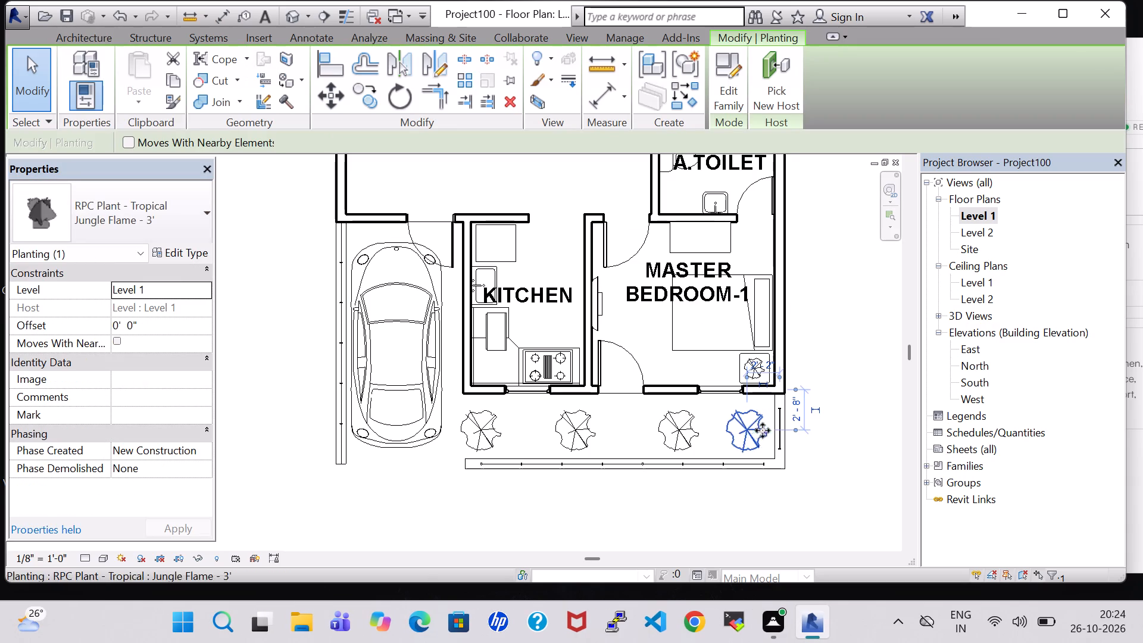
left_click(845, 334)
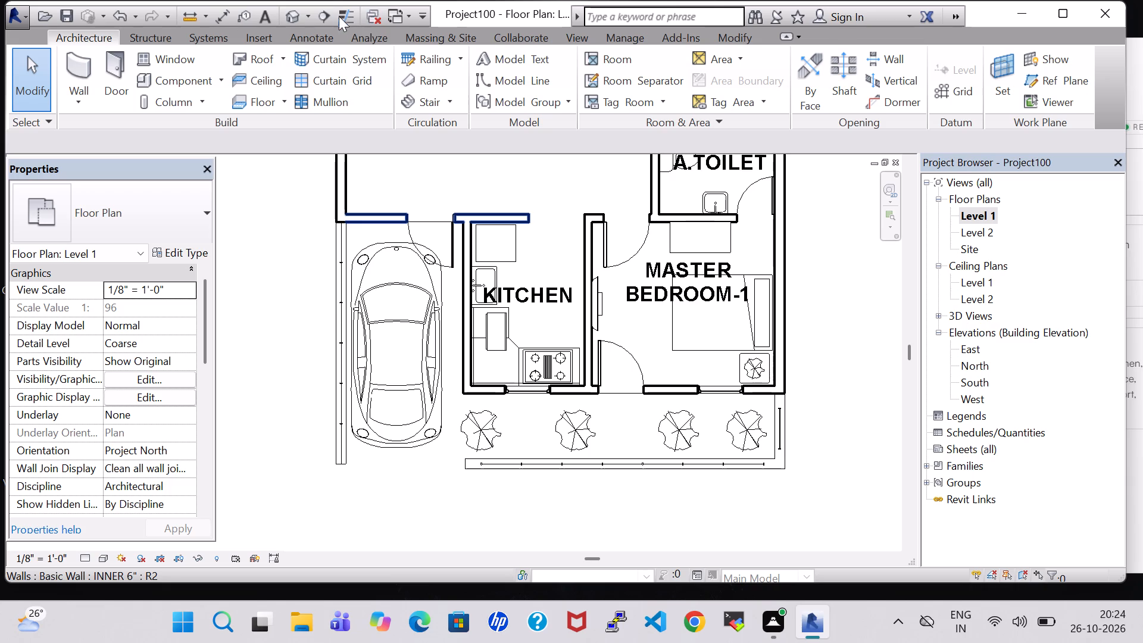
Examine the new plants behind the front railing and the parking area in 3D from the front.
left_click(289, 15)
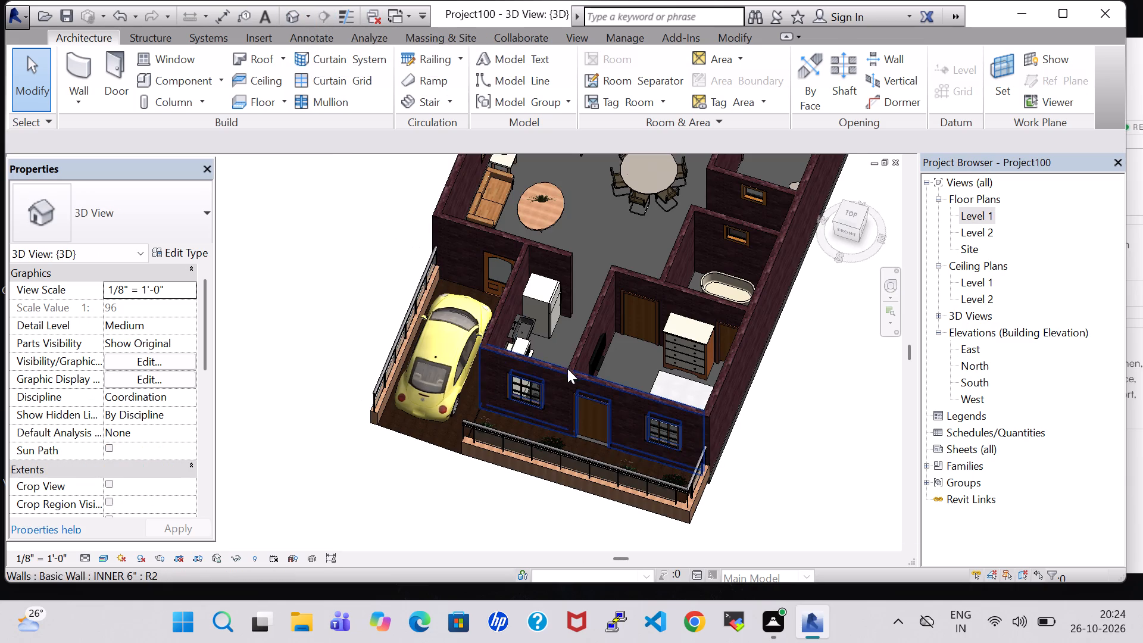
middle_click_drag(473, 497, 525, 436, "shift")
scroll(473, 497, "up", 1, "shift")
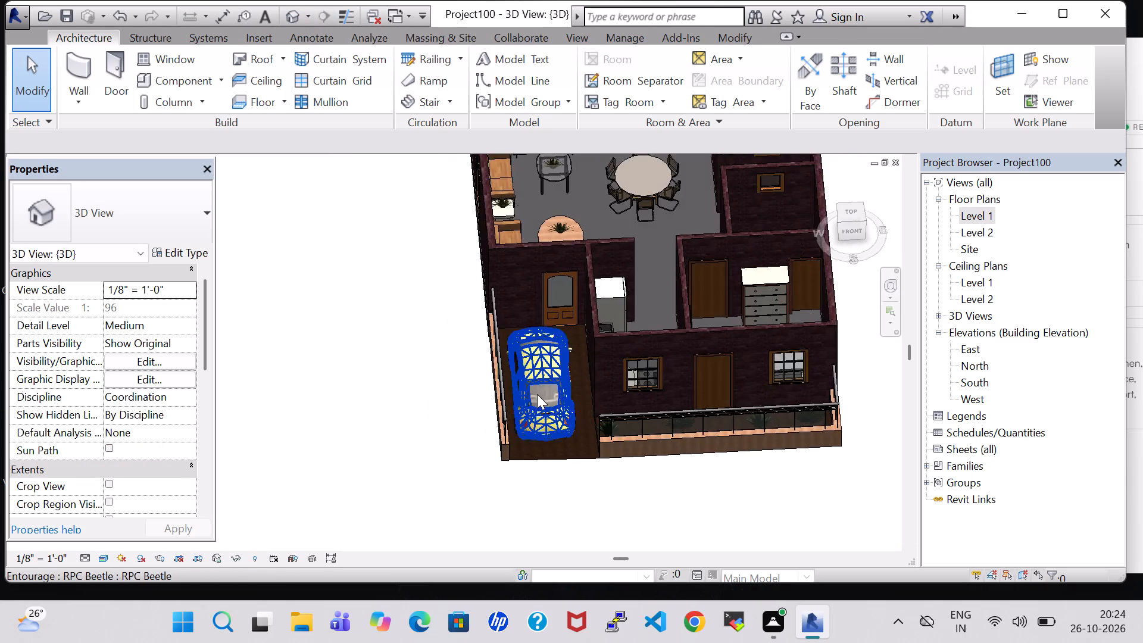
scroll(537, 394, "up", 5)
middle_click_drag(777, 519, 736, 394, "shift")
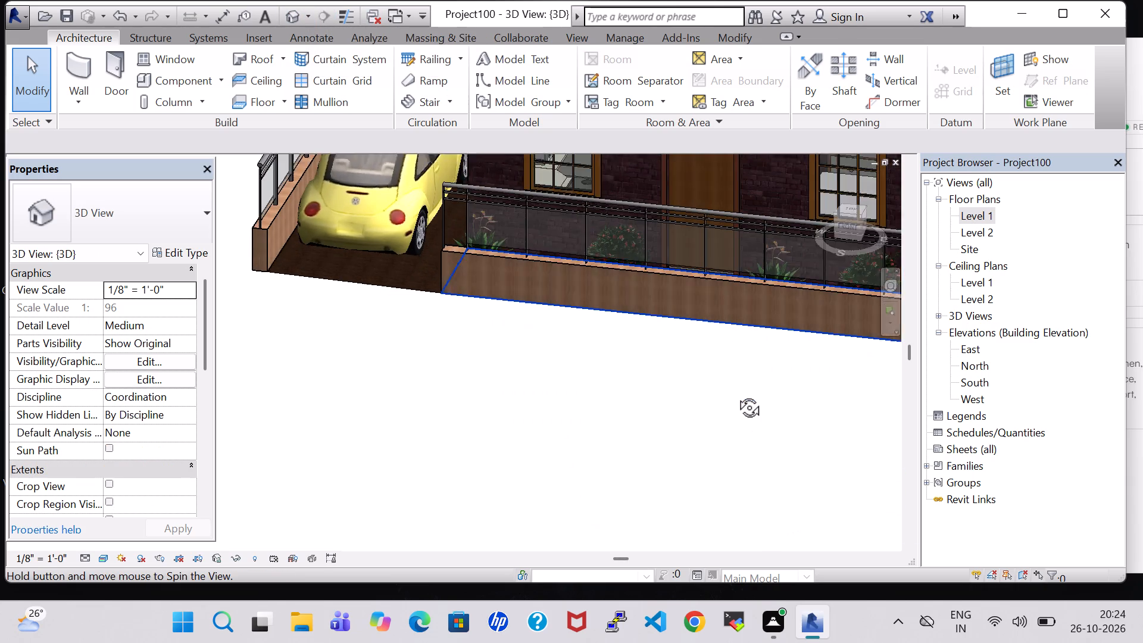
middle_click_drag(647, 349, 669, 317)
middle_click_drag(669, 292, 671, 332)
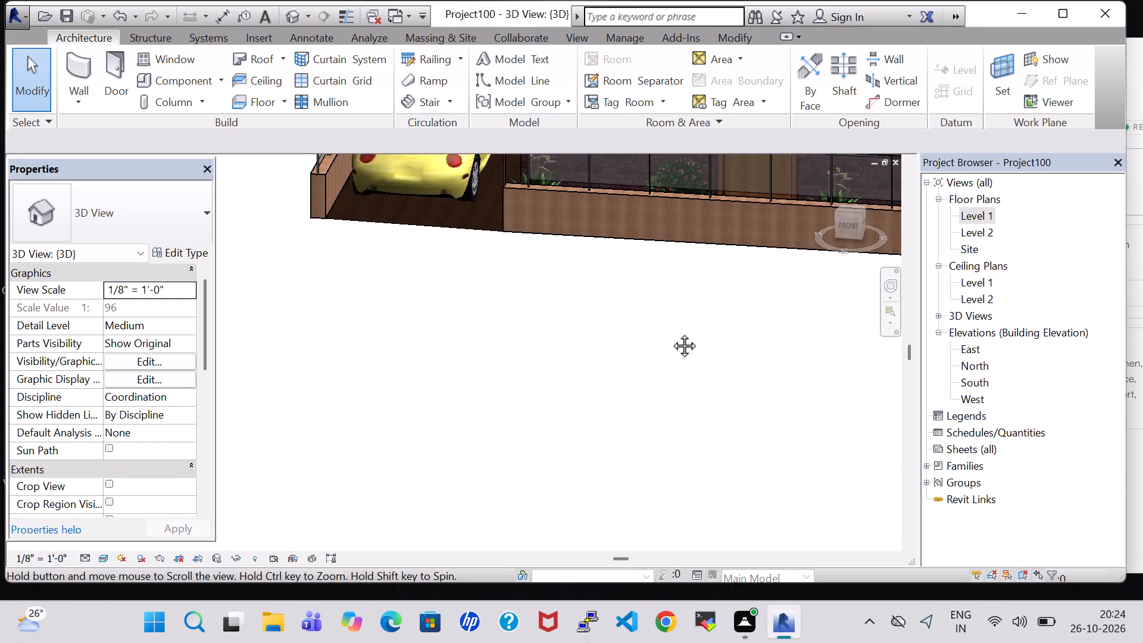
middle_click_drag(671, 332, 669, 408)
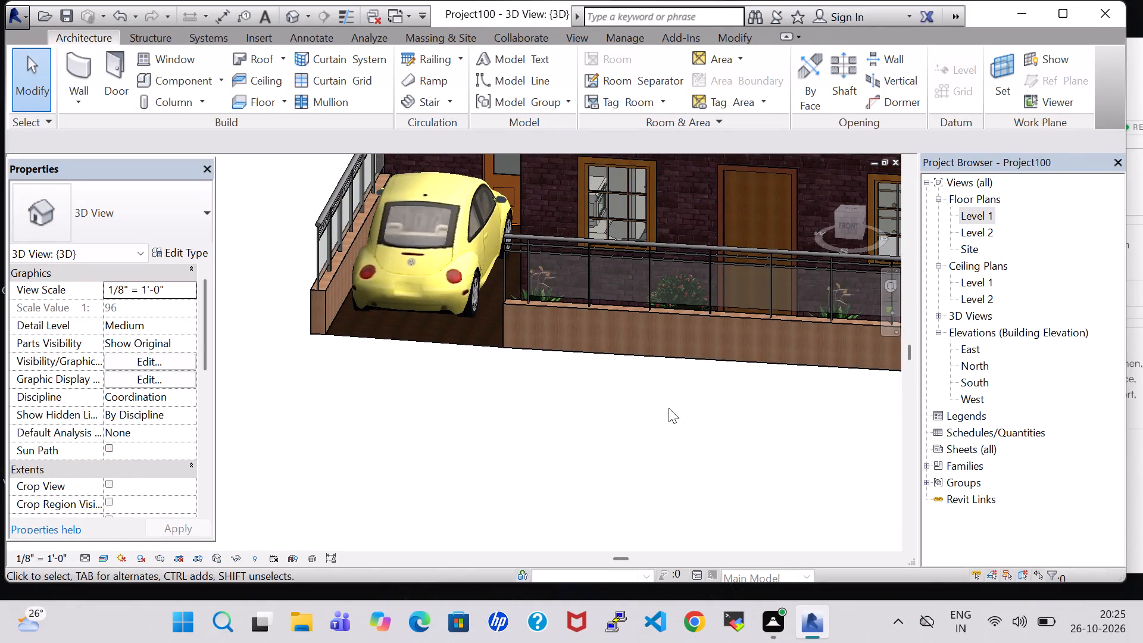
Examine the parked car, front railing and plants in 3D from the front of the house.
middle_click_drag(667, 424, 574, 433)
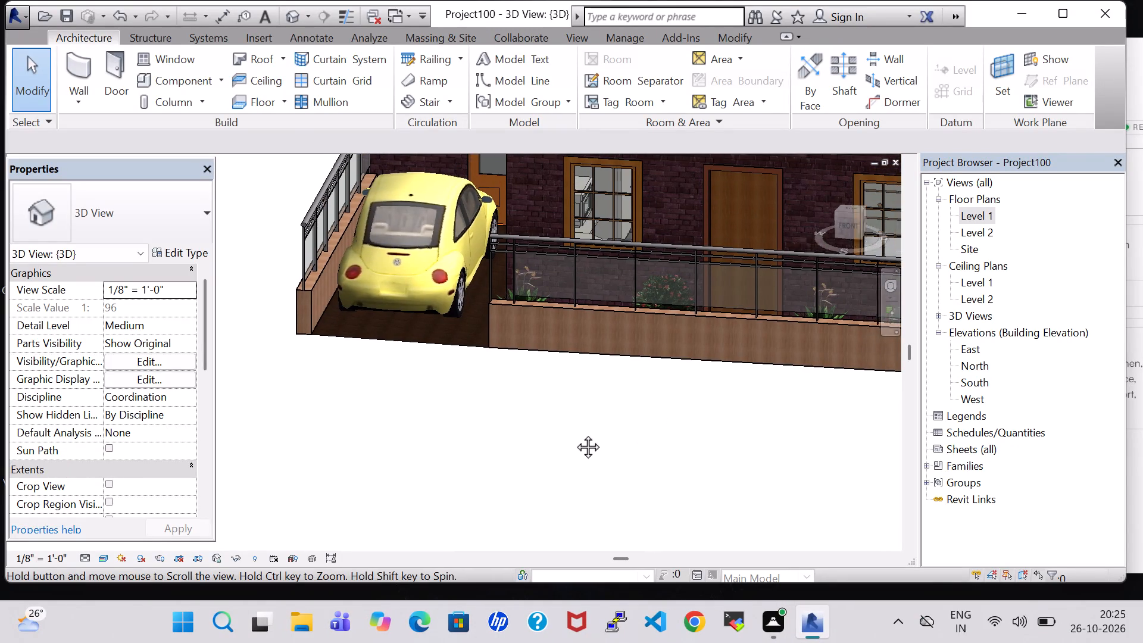
middle_click_drag(574, 433, 514, 441)
scroll(514, 441, "up", 1)
middle_click_drag(514, 439, 554, 443, "shift")
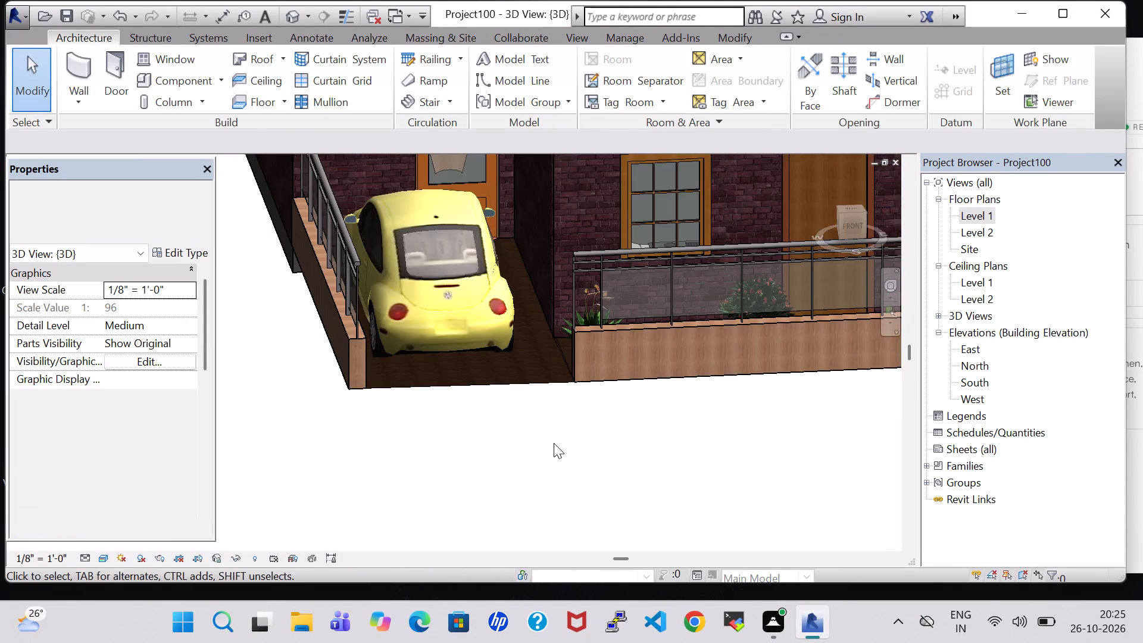
scroll(554, 436, "up", 1)
scroll(554, 435, "down", 3)
middle_click_drag(623, 431, 596, 438, "shift")
middle_click(596, 438, "shift")
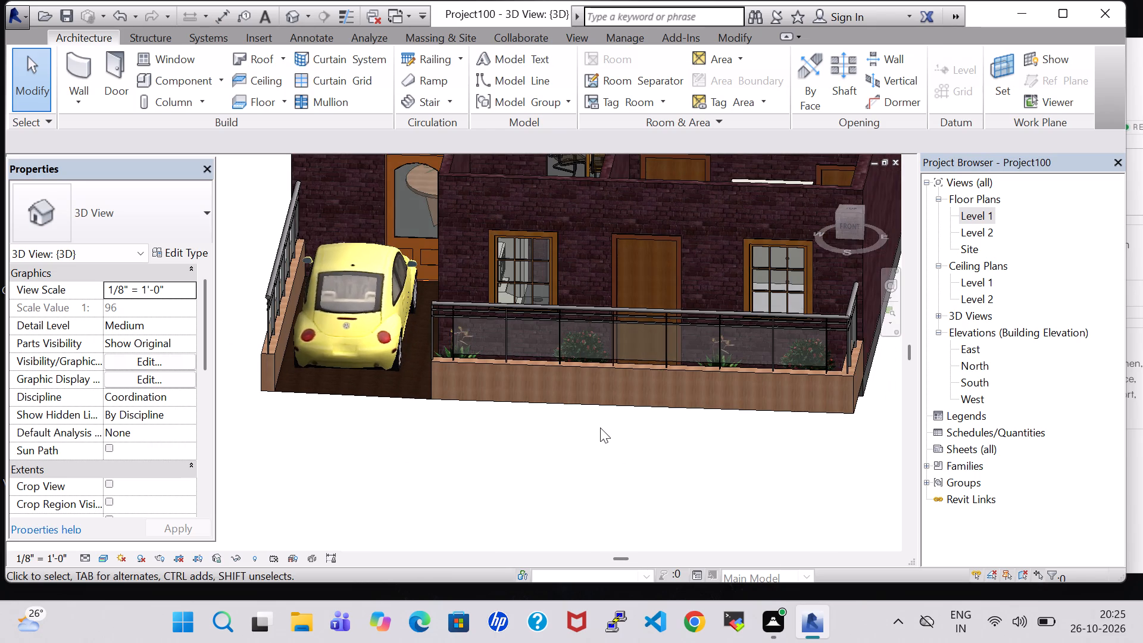
Nudge the RPC Beetle car four increments away from the house wall, towards the parking's side railing.
middle_click_drag(657, 215, 680, 330, "shift")
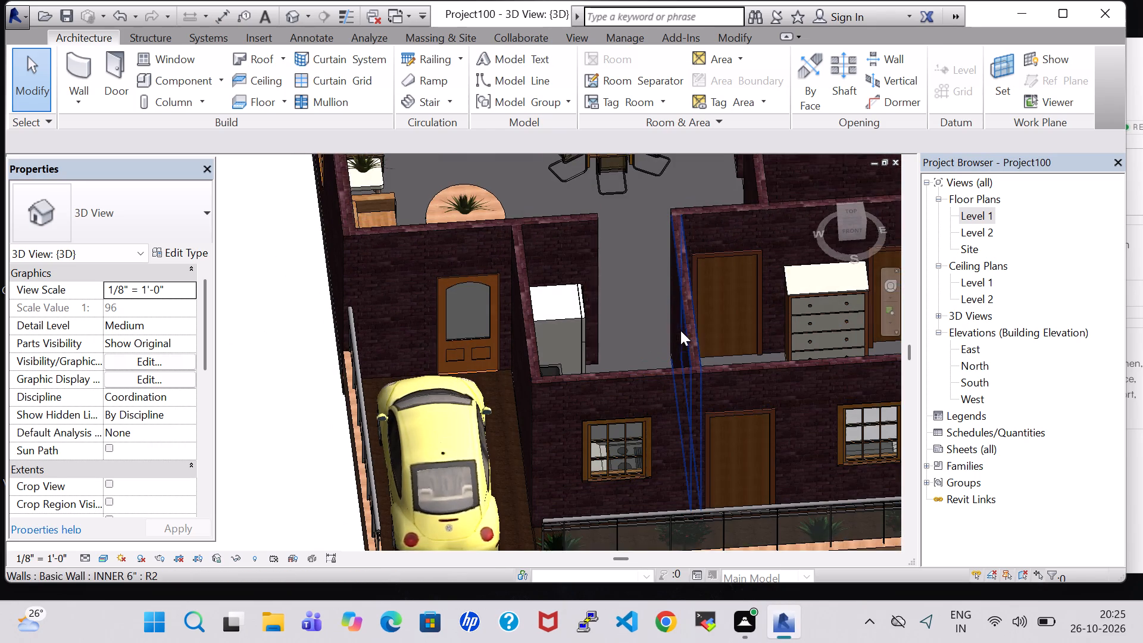
middle_click_drag(680, 330, 632, 219)
middle_click_drag(604, 188, 604, 210, "shift")
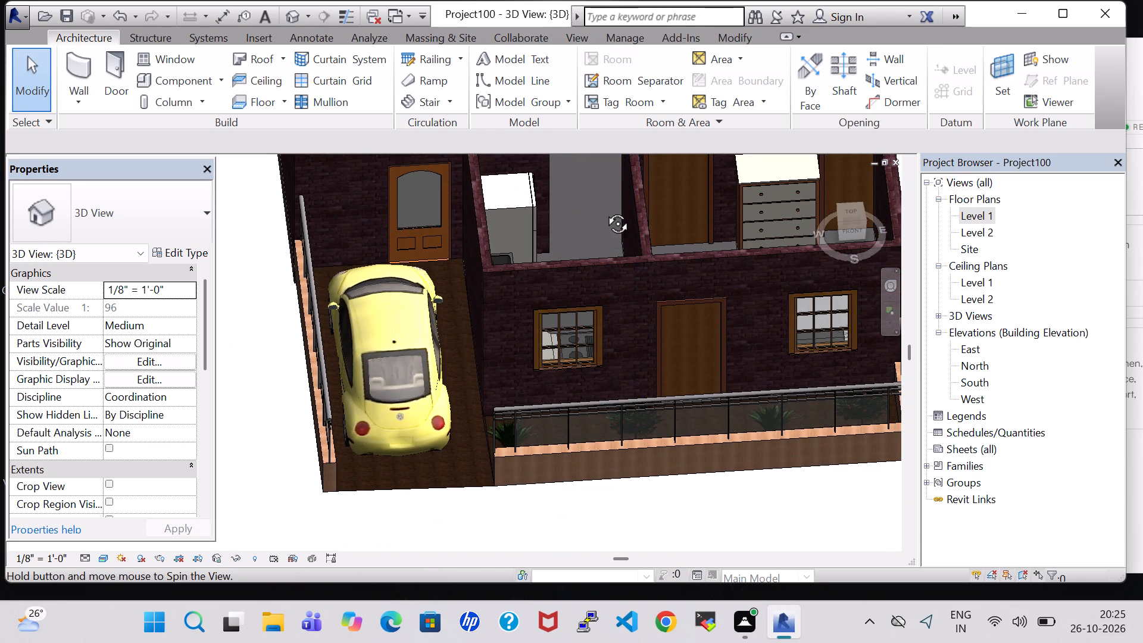
middle_click_drag(604, 210, 605, 233, "shift")
middle_click_drag(605, 233, 598, 198)
middle_click_drag(590, 201, 590, 232, "shift")
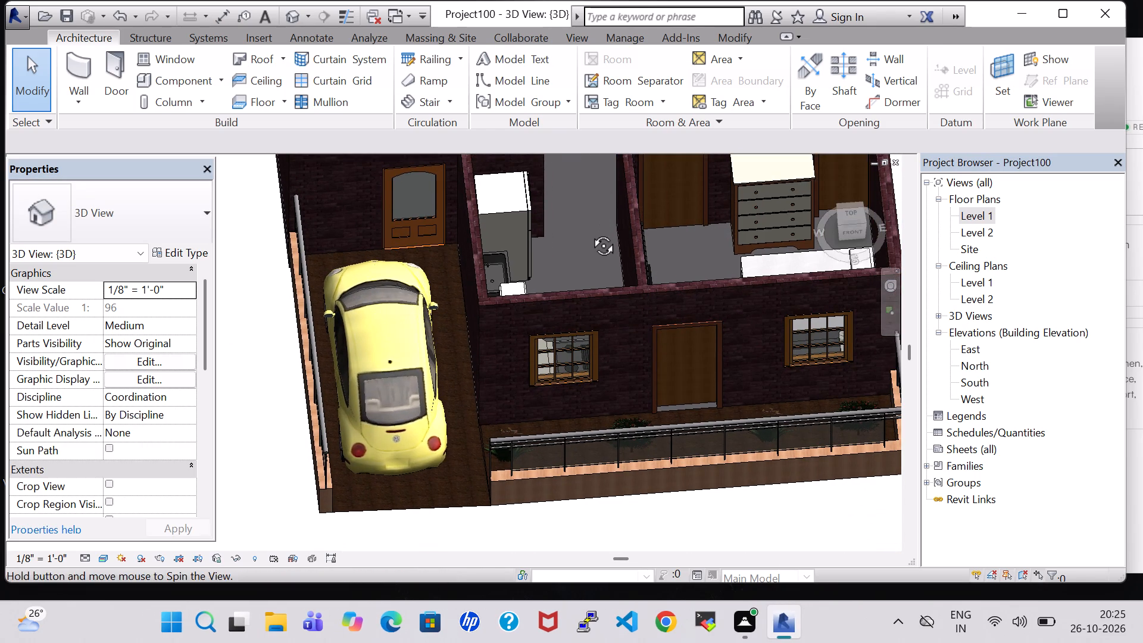
middle_click_drag(590, 232, 590, 233, "shift")
left_click(417, 322)
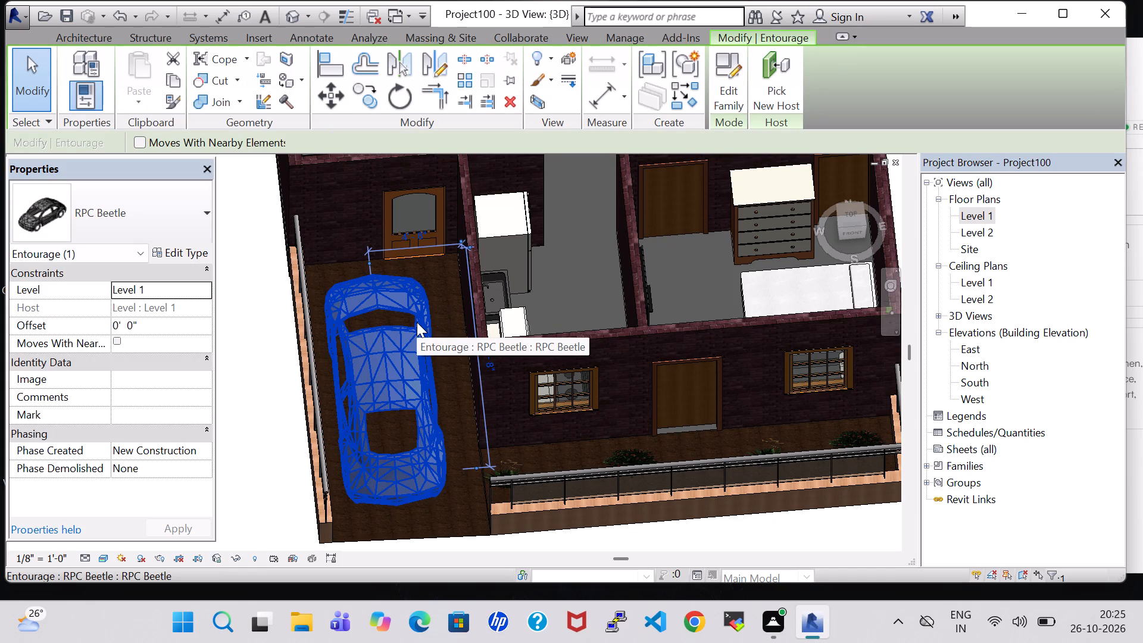
key("Left")
key("Left")
key("Left")
key("Left")
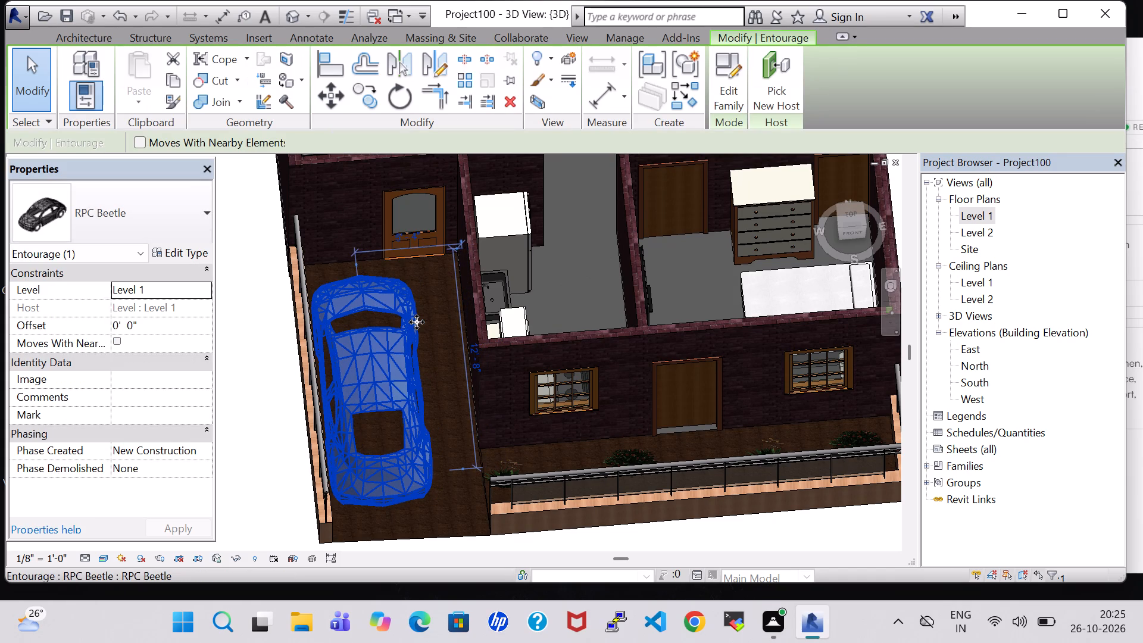
left_click(544, 274)
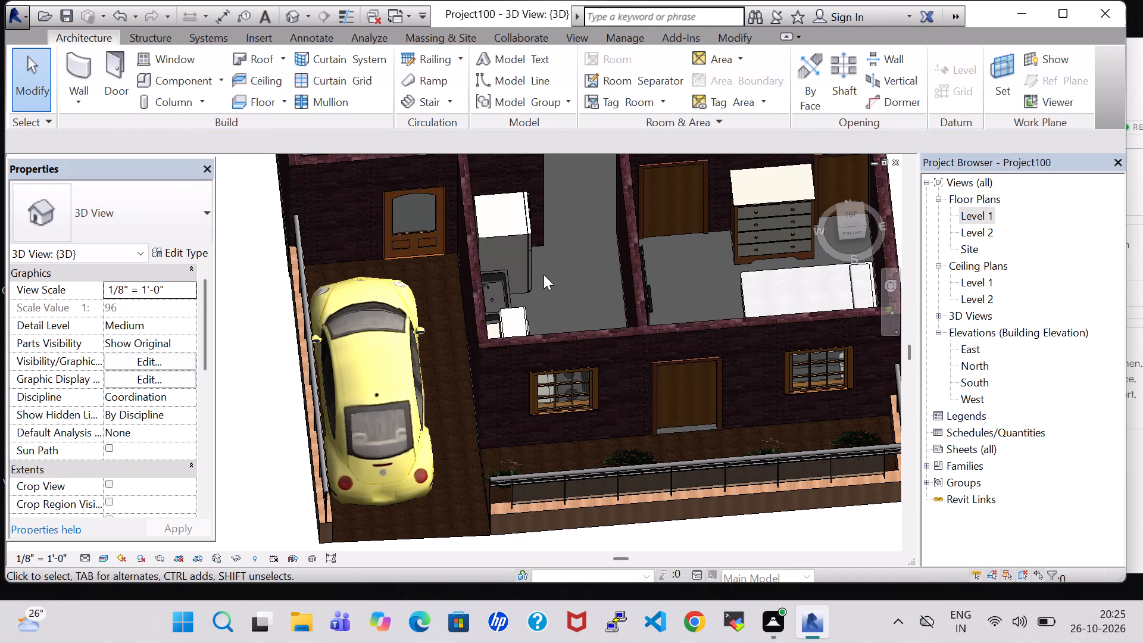
Fine-tune the RPC Beetle car's sideways position, nudging it a net one increment back towards the house wall.
scroll(528, 275, "up", 1)
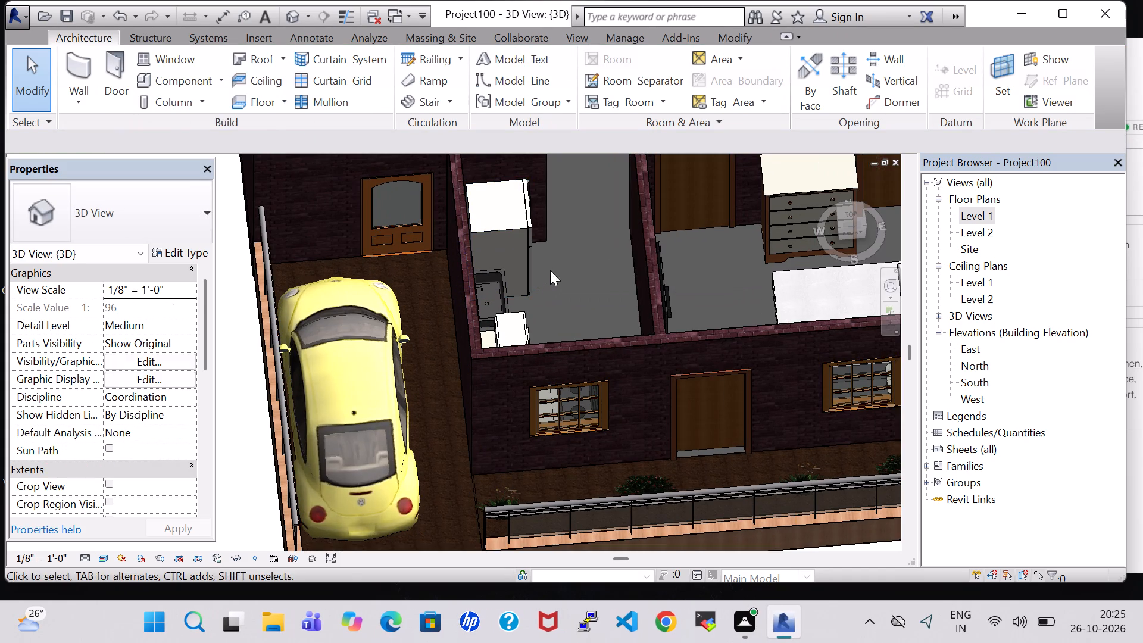
middle_click(551, 270, "shift")
middle_click_drag(431, 337, 427, 337, "shift")
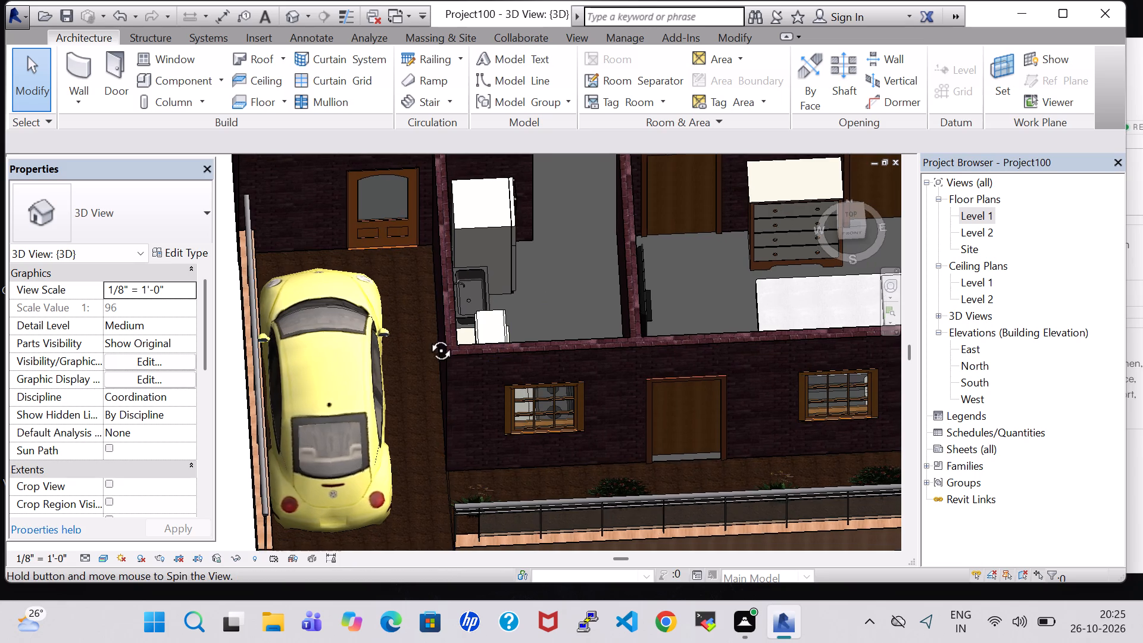
middle_click_drag(427, 337, 425, 338, "shift")
left_click(301, 317)
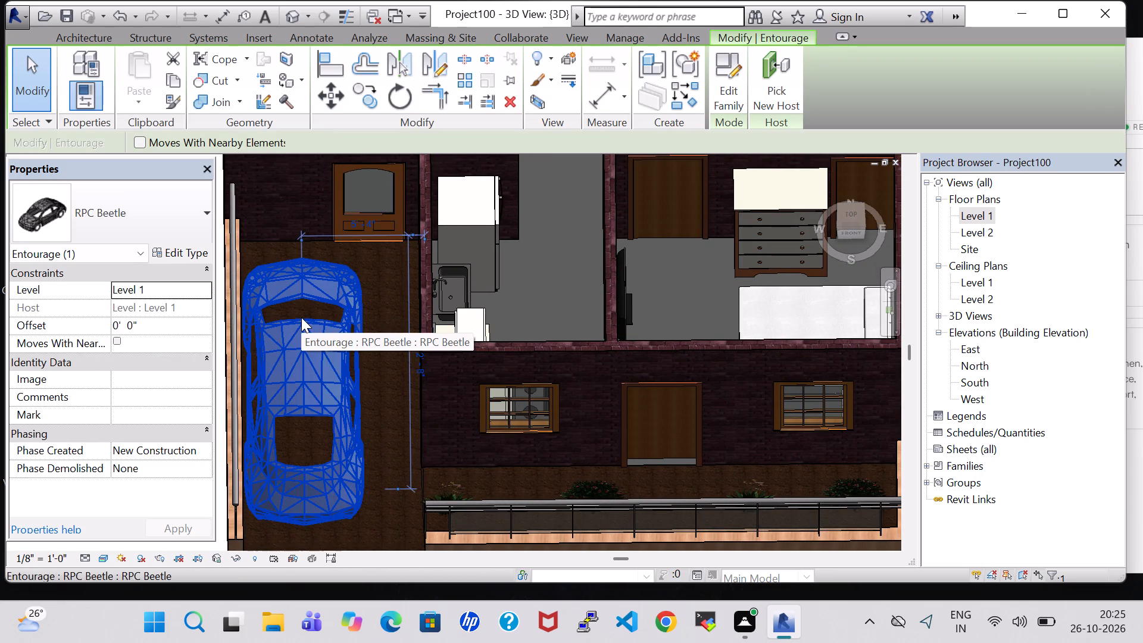
key("Right")
key("Left")
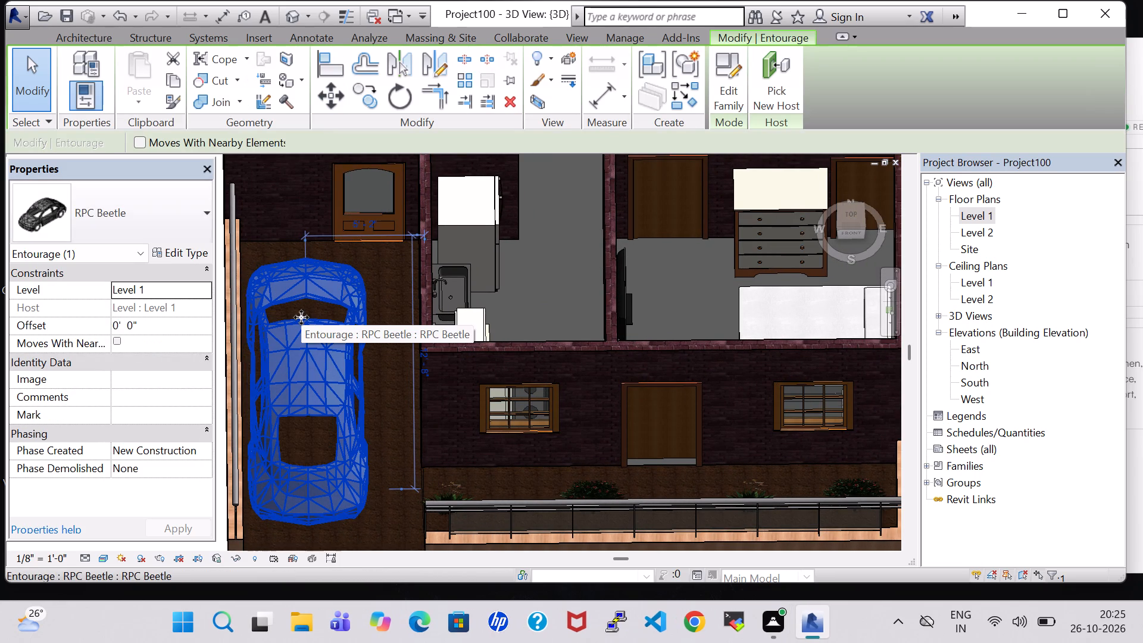
key("Right")
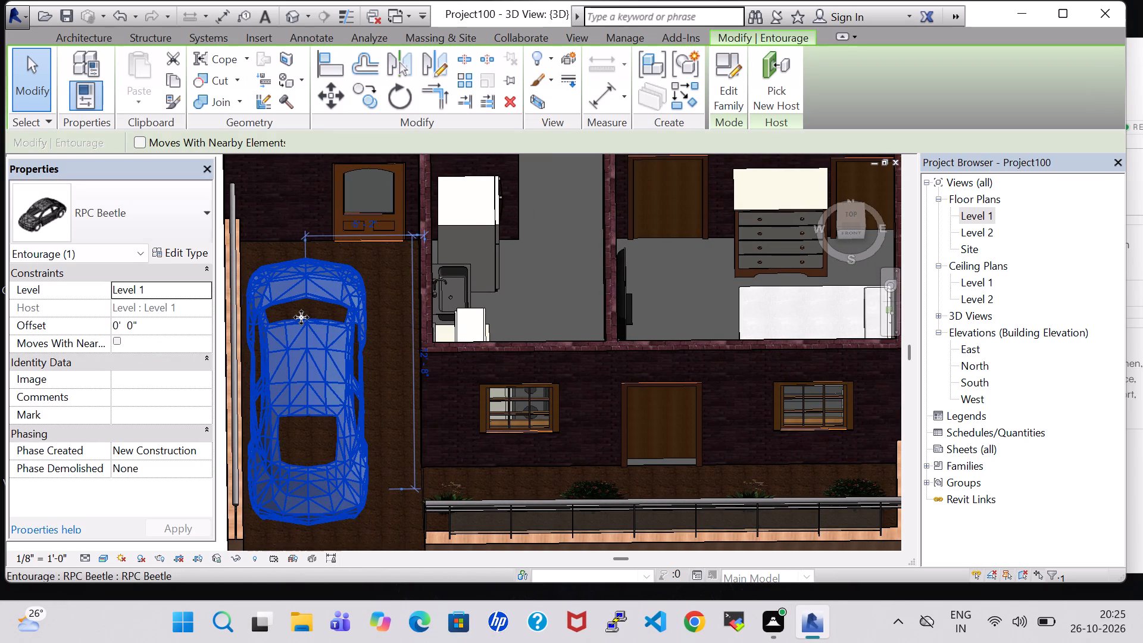
scroll(317, 321, "down", 6)
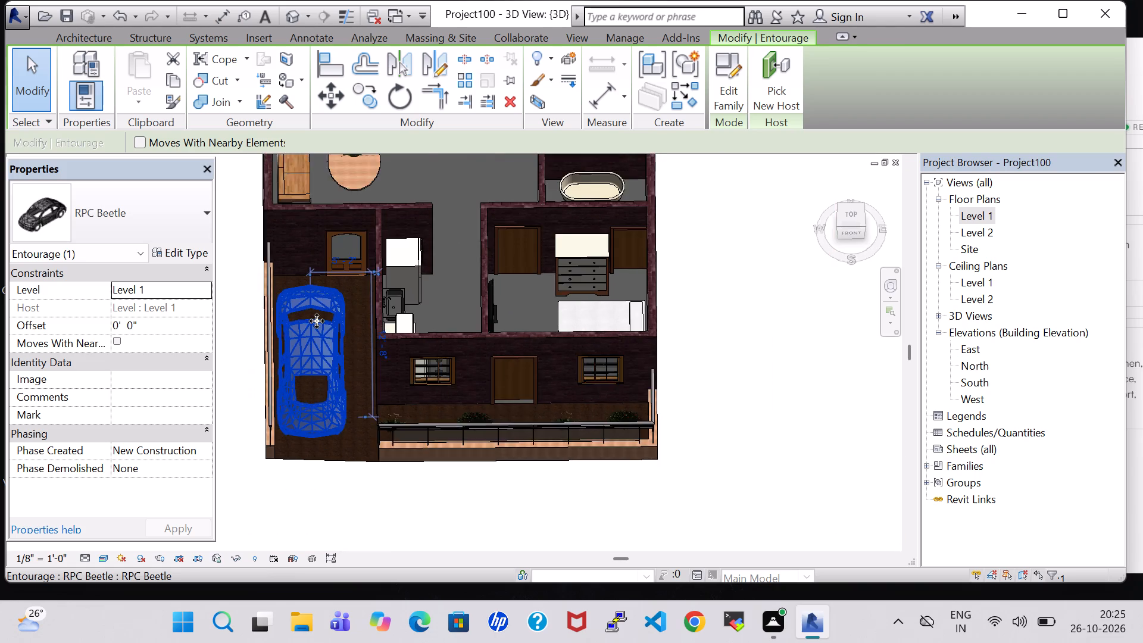
left_click(429, 468)
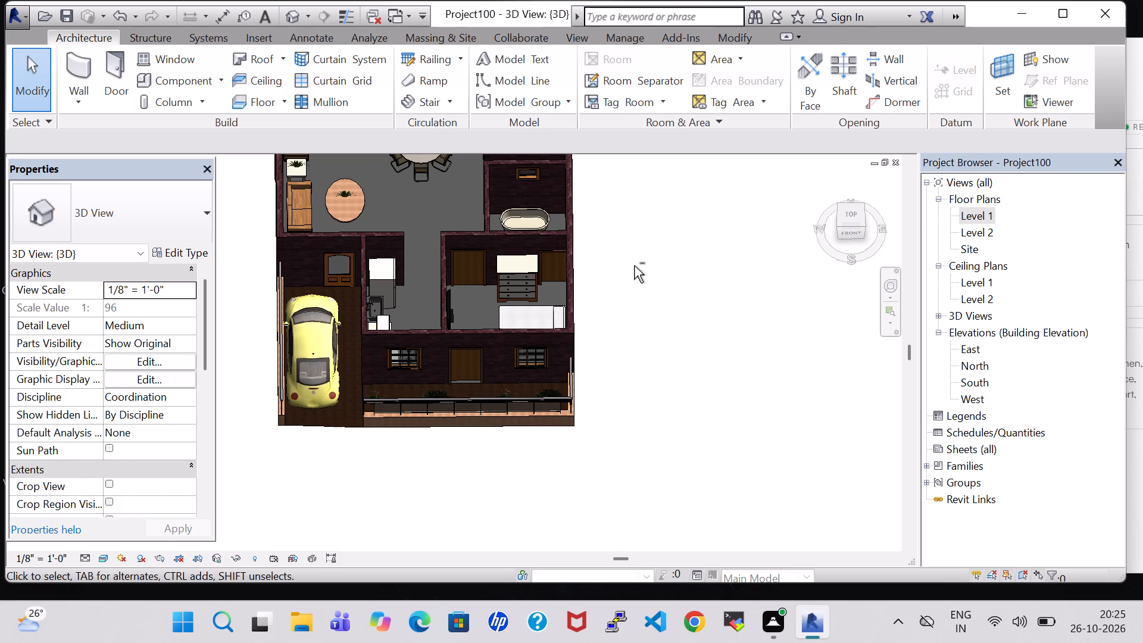
Examine the kitchen and the adjoining bedroom from above in the 3D view.
middle_click(567, 255, "shift")
middle_click(436, 214, "shift")
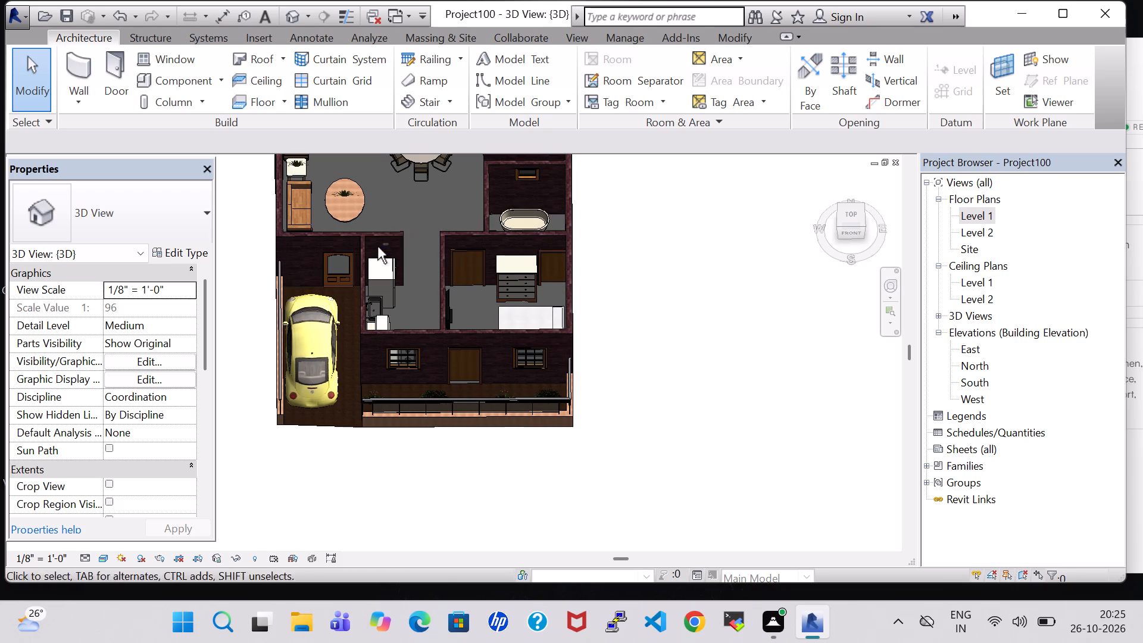
middle_click(377, 246, "shift")
scroll(404, 274, "up", 8)
middle_click(410, 269, "shift")
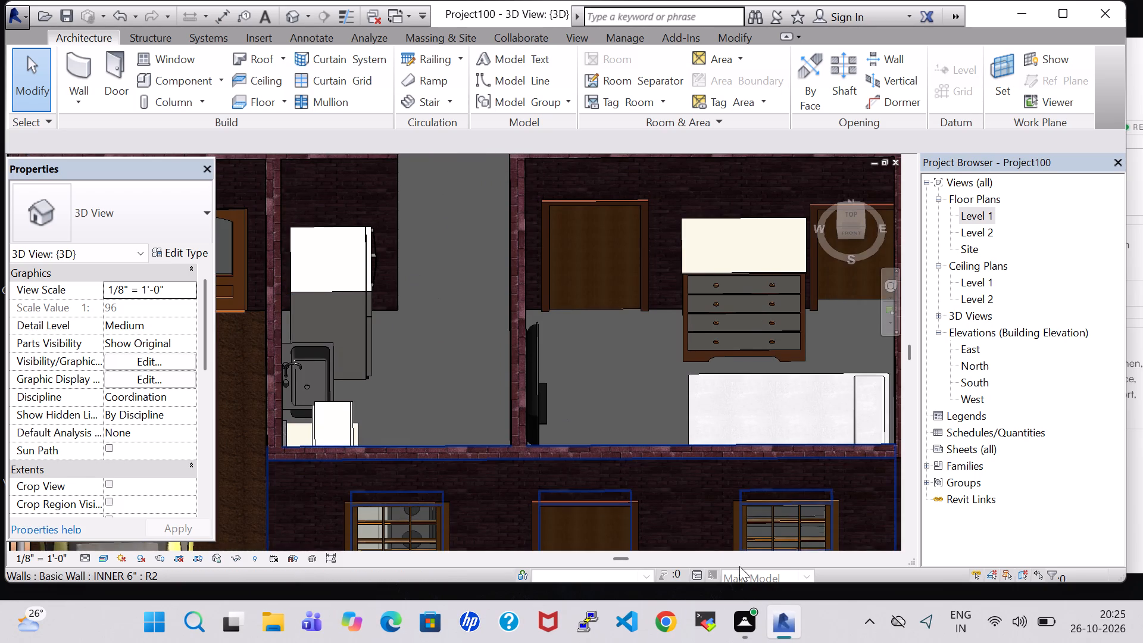
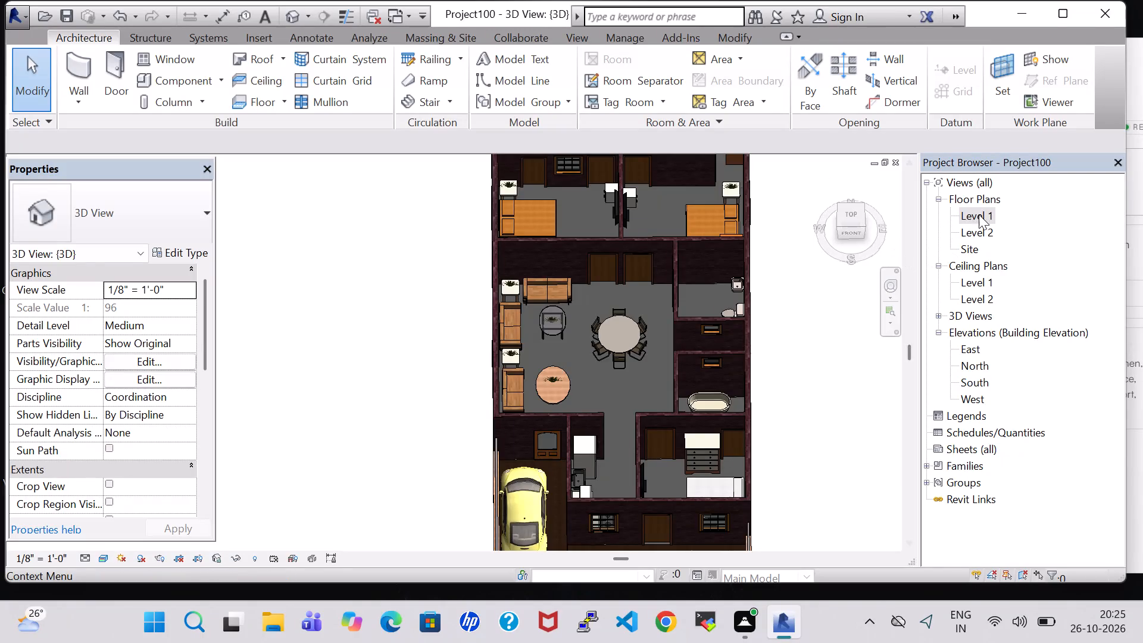
Open the Level 1 floor plan.
double_click(984, 214)
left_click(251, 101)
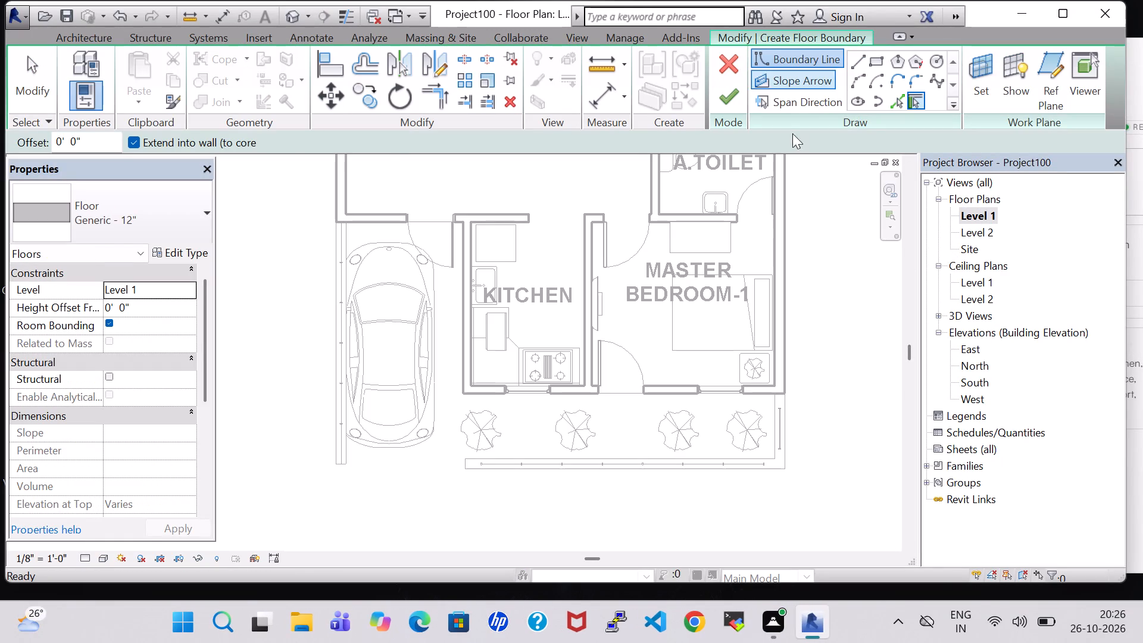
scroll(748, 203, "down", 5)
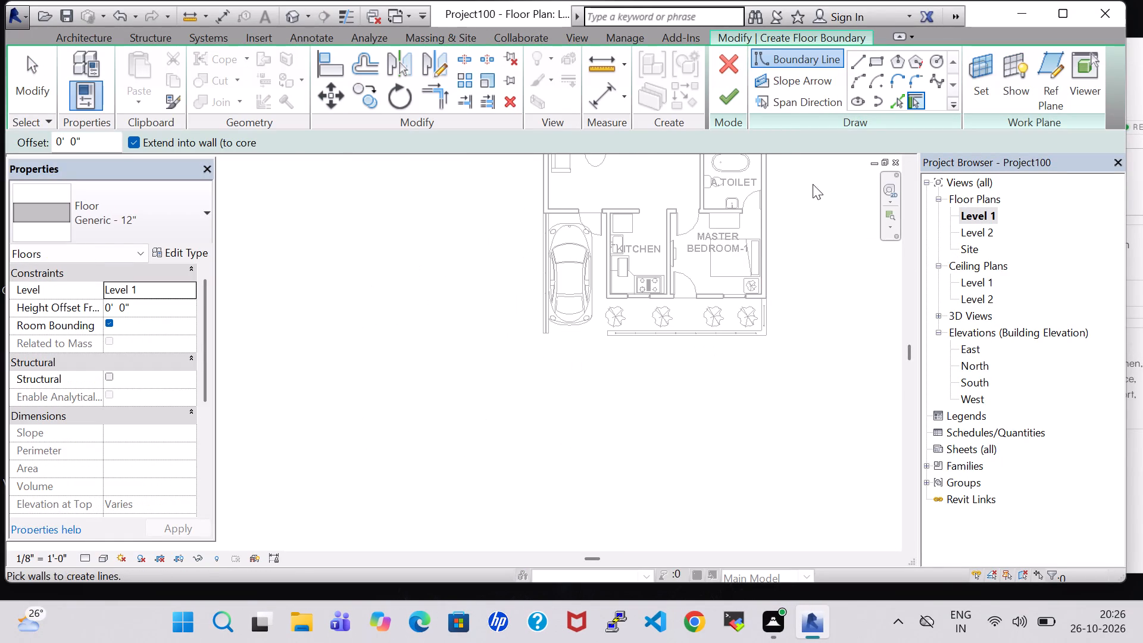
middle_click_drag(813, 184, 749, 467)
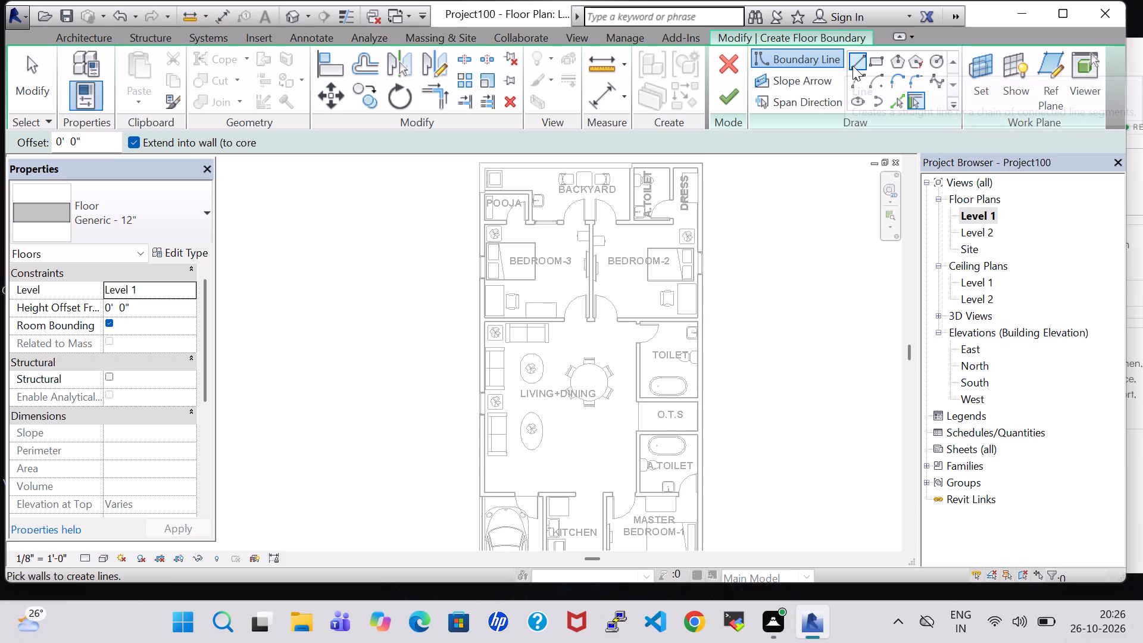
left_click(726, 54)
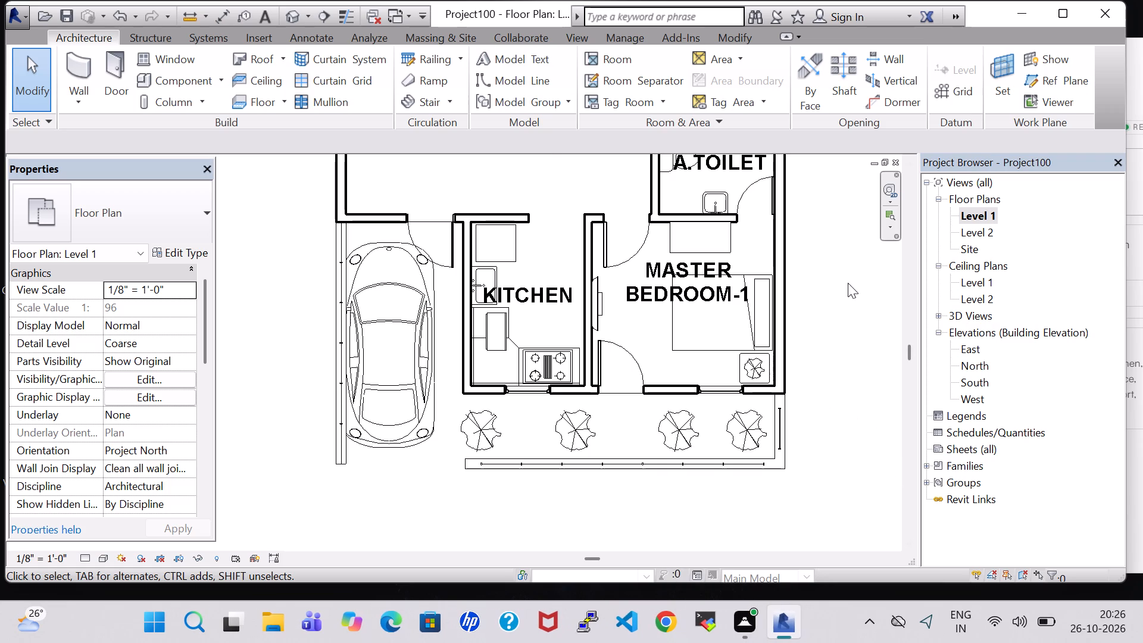
Start a Generic - 12" footprint roof based on Level 2 and draw its rear boundary line along the full back edge of the house.
scroll(848, 283, "down", 4)
middle_click_drag(848, 272, 783, 423)
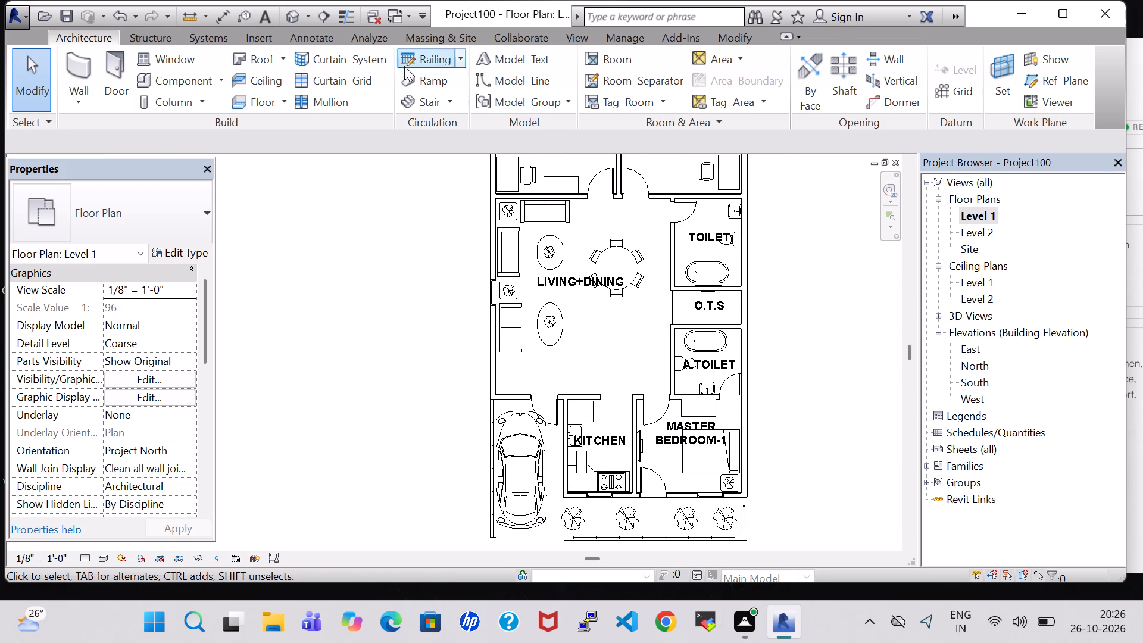
left_click(258, 56)
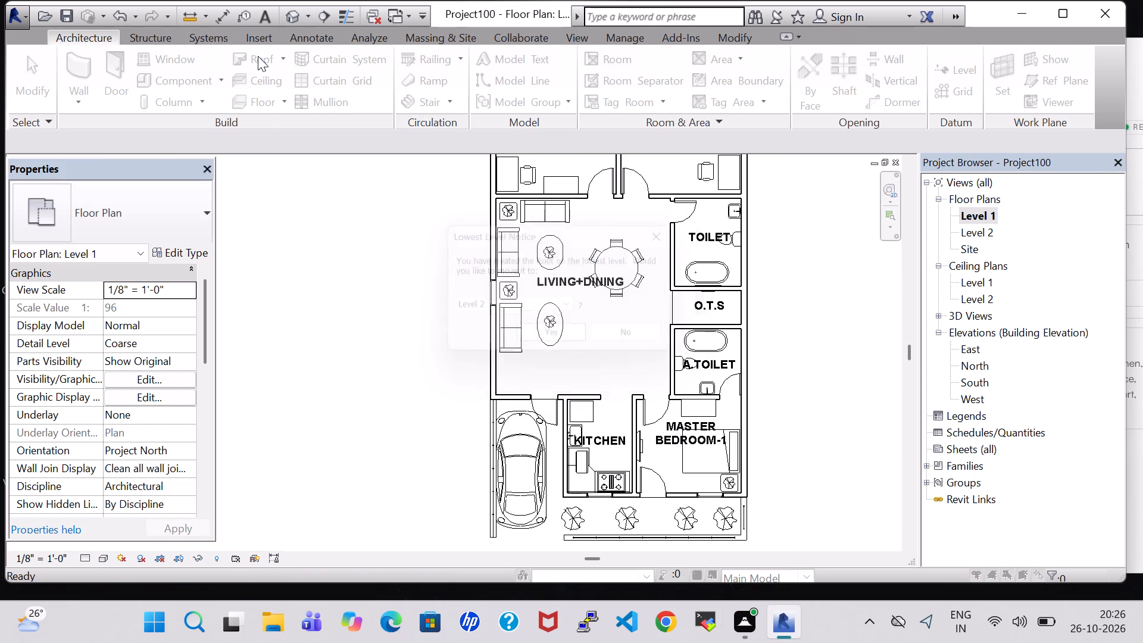
left_click(552, 333)
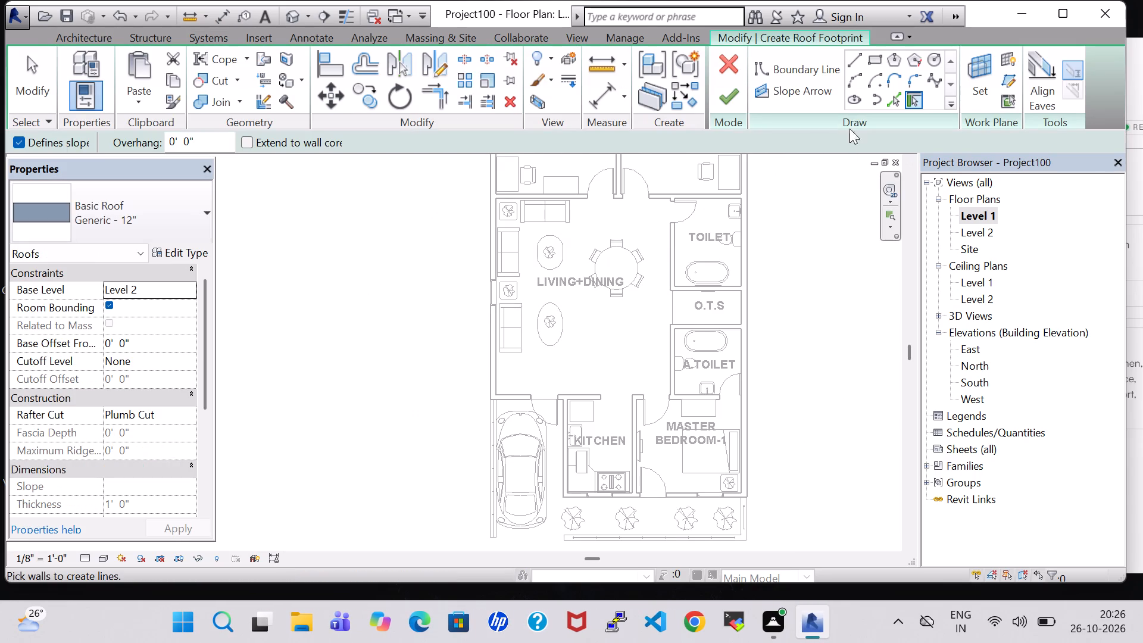
left_click(860, 65)
middle_click_drag(805, 170, 815, 291)
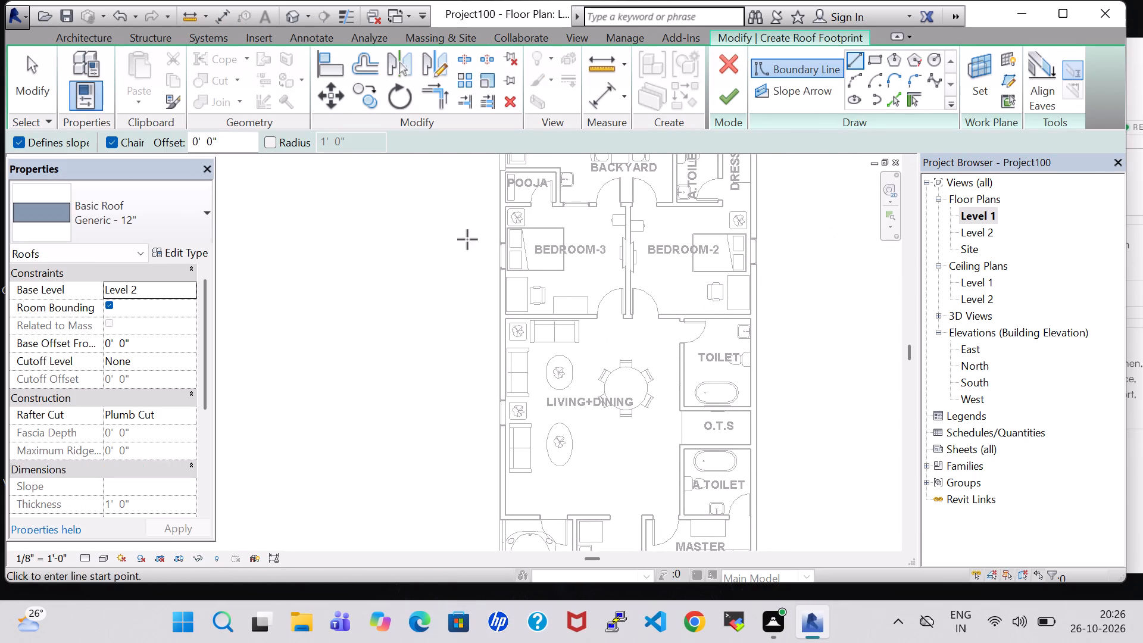
middle_click_drag(460, 207, 444, 329)
scroll(449, 290, "up", 6)
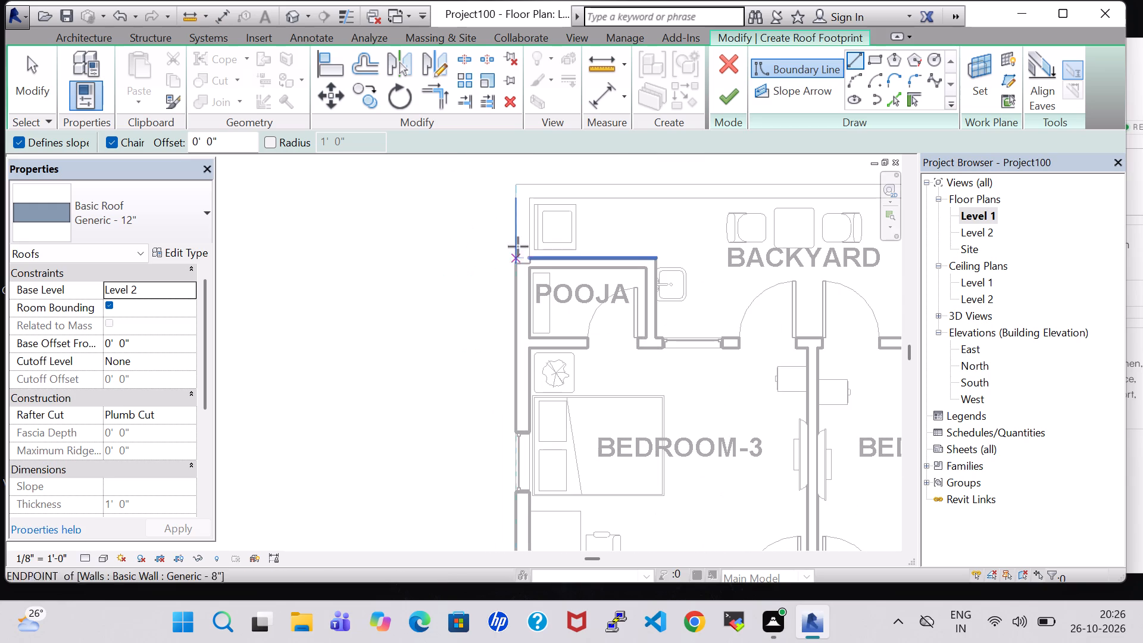
left_click(513, 184)
middle_click_drag(639, 185, 586, 182)
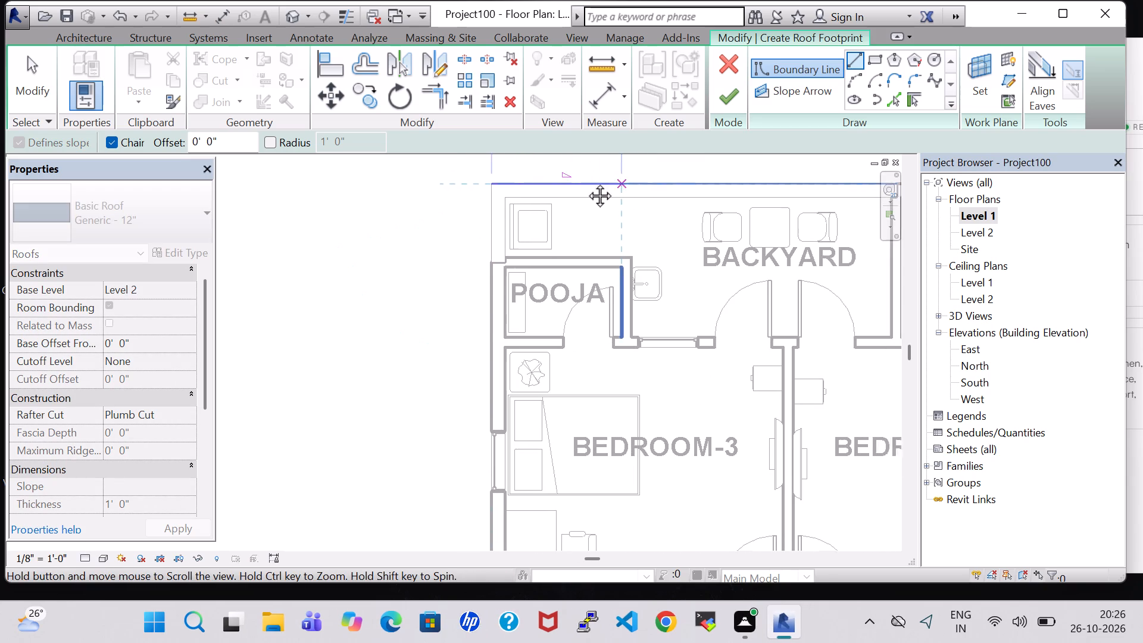
middle_click_drag(586, 182, 383, 182)
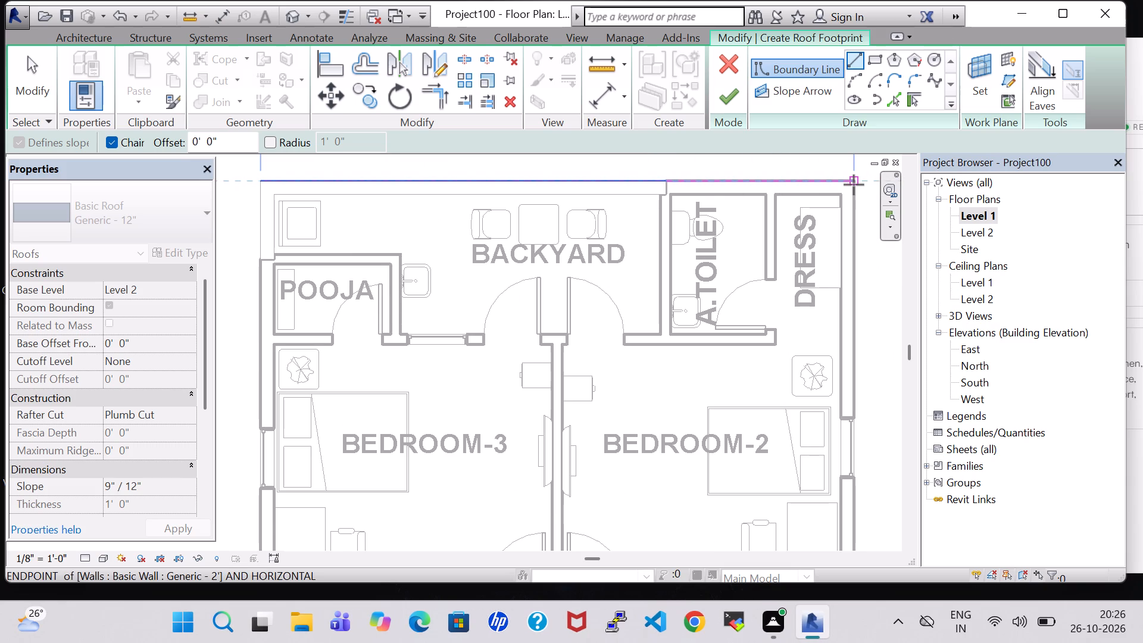
left_click(854, 183)
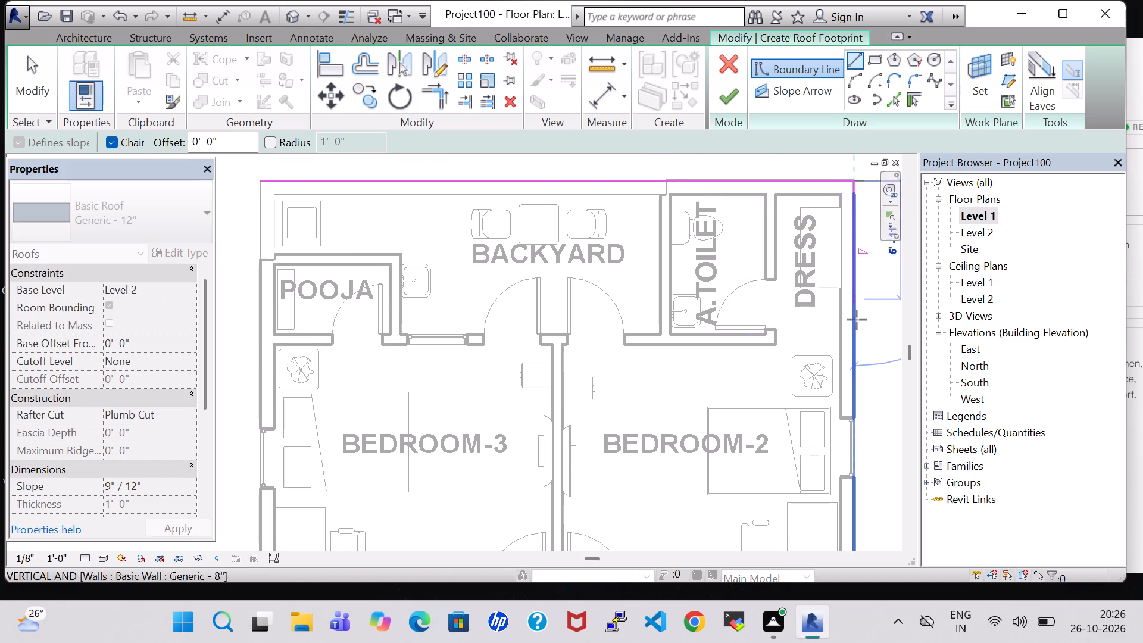
Continue the roof boundary along the toilets' outer side wall, across the front wall, and around the kitchen to the parking's rear outer corner.
middle_click_drag(858, 405, 838, 187)
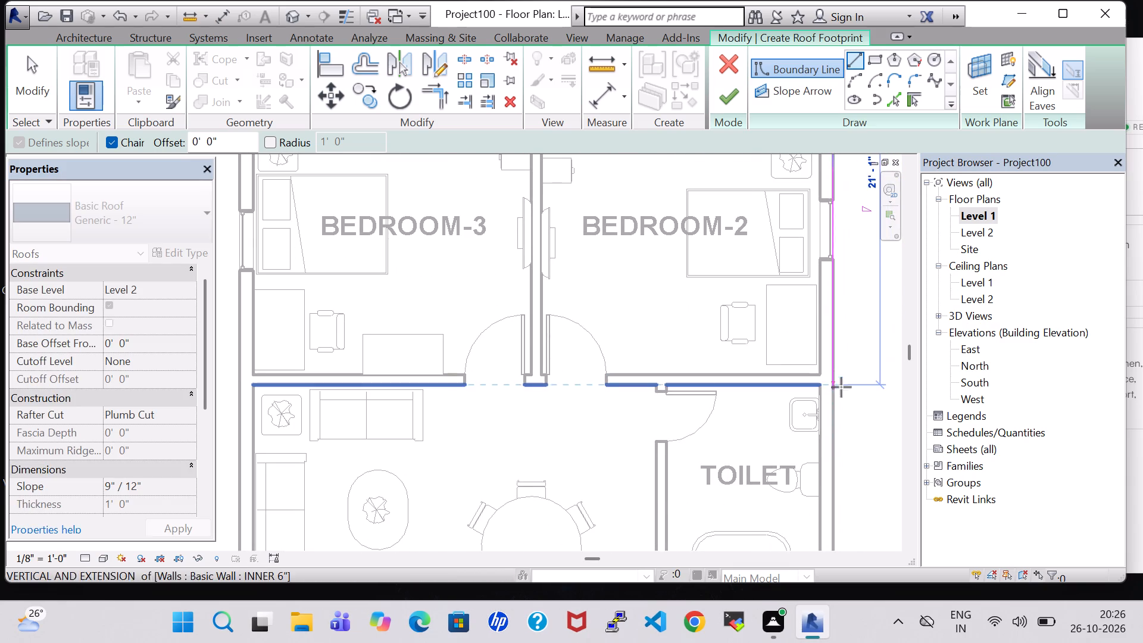
middle_click_drag(836, 392, 794, 166)
scroll(794, 166, "up", 1)
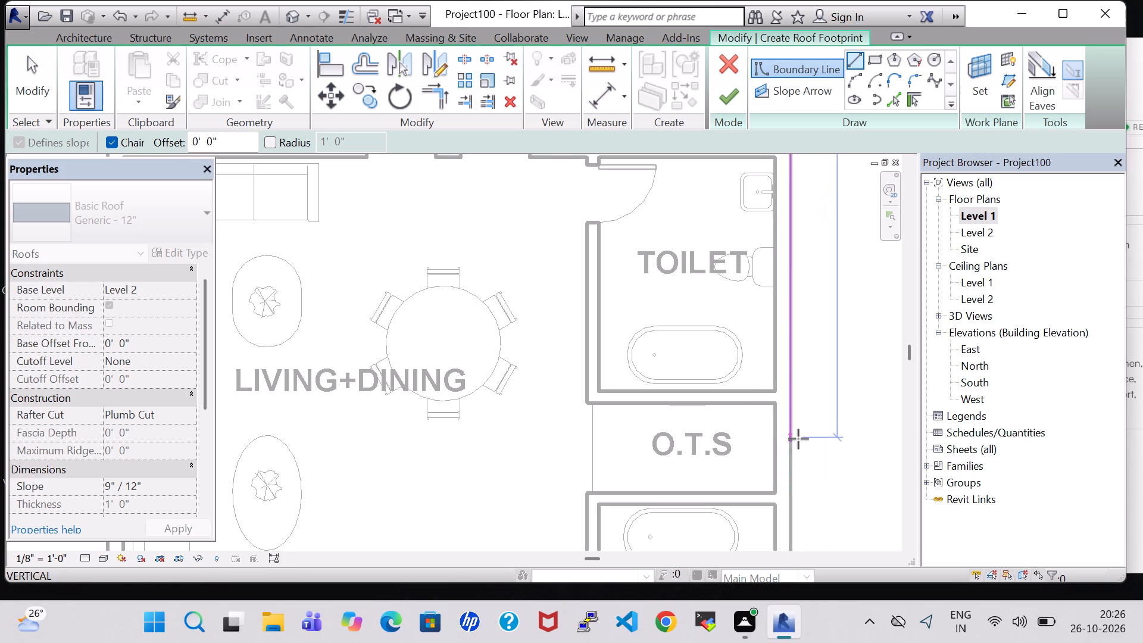
middle_click_drag(798, 439, 813, 164)
middle_click_drag(815, 398, 782, 315)
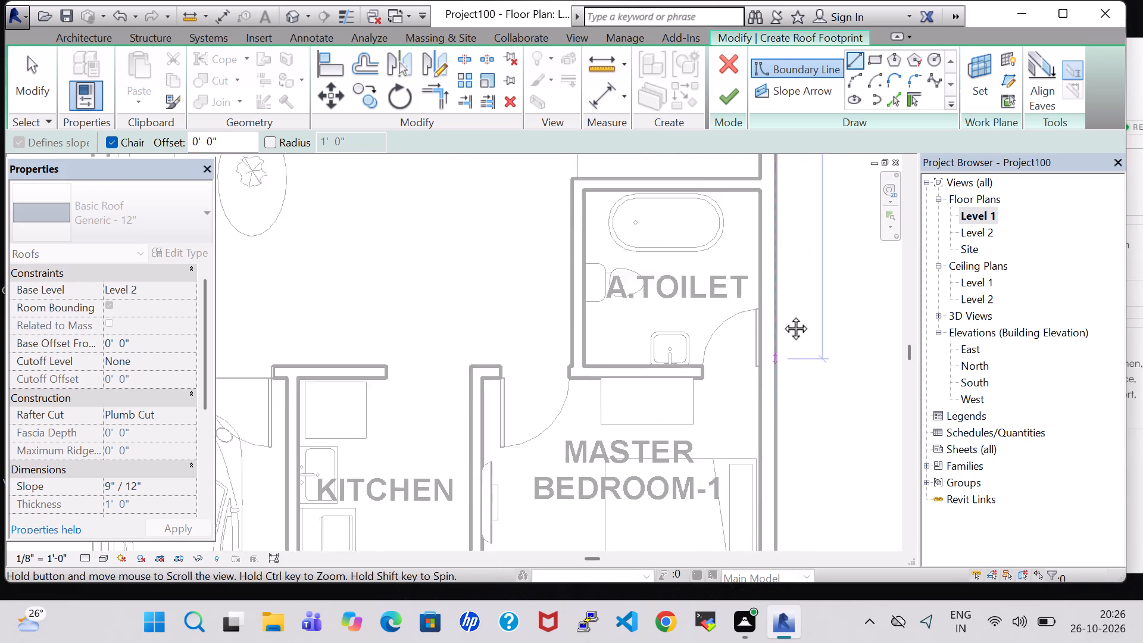
middle_click_drag(782, 315, 789, 238)
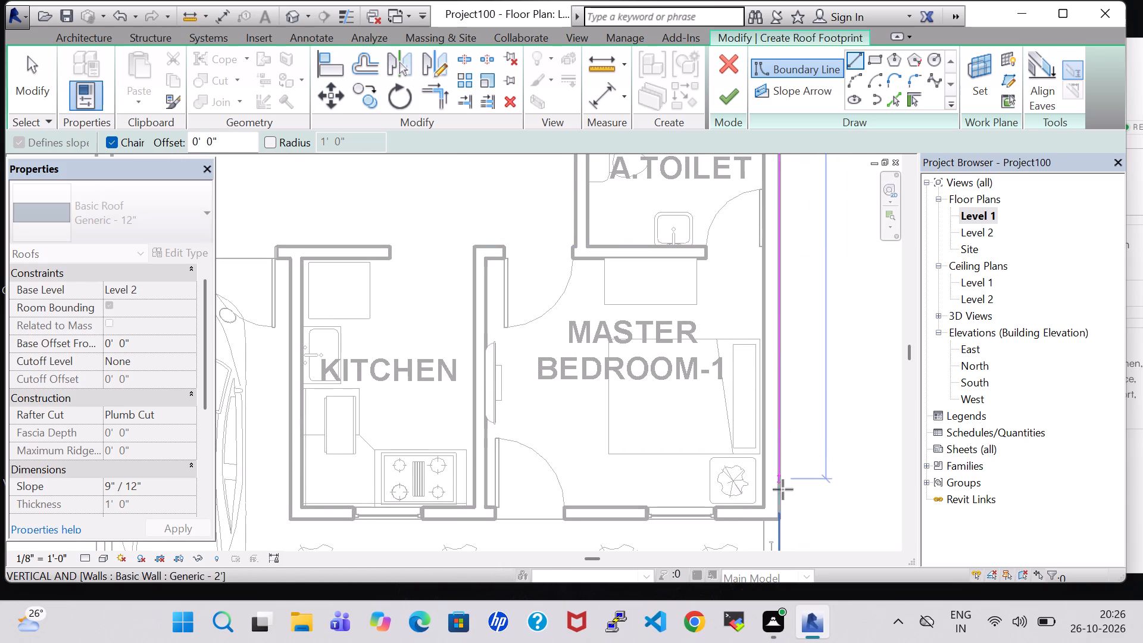
left_click(782, 519)
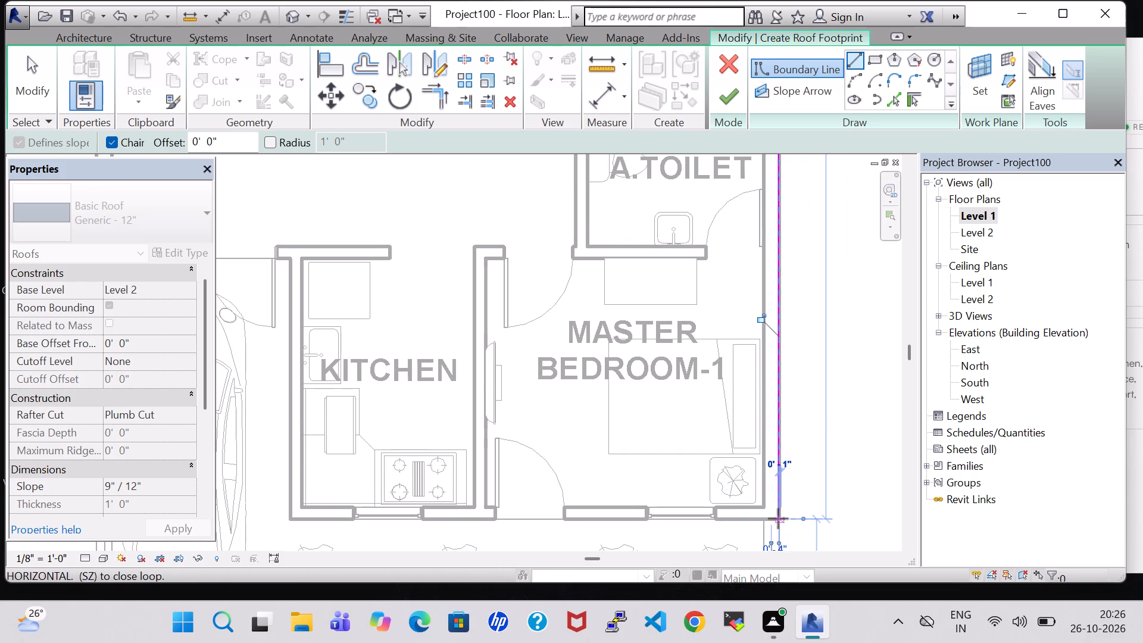
middle_click_drag(546, 525, 819, 470)
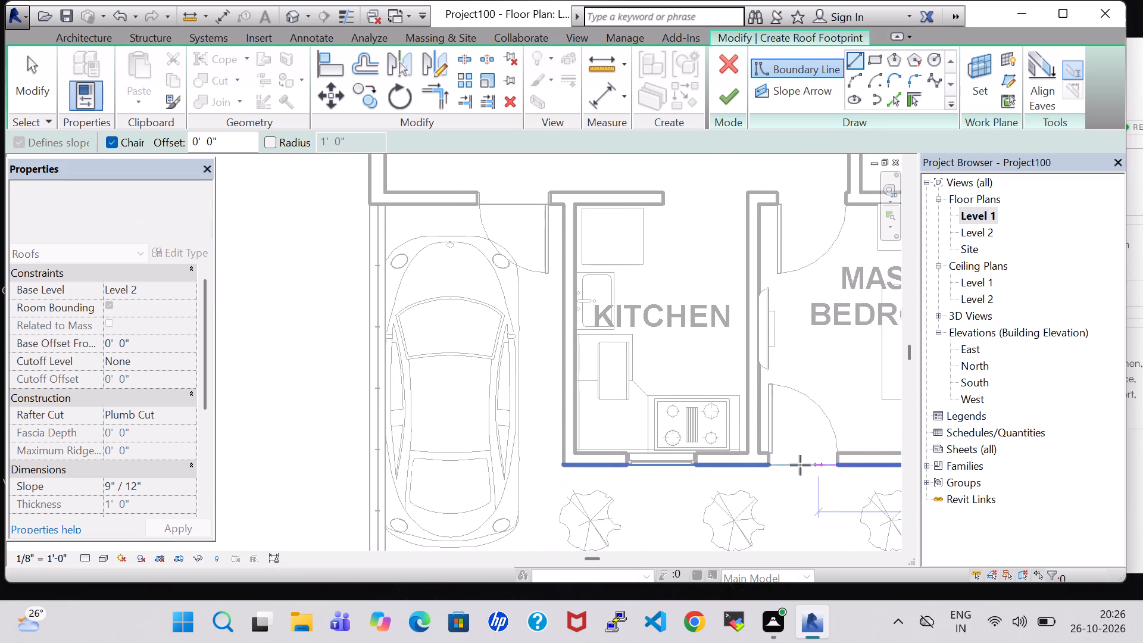
left_click(564, 463)
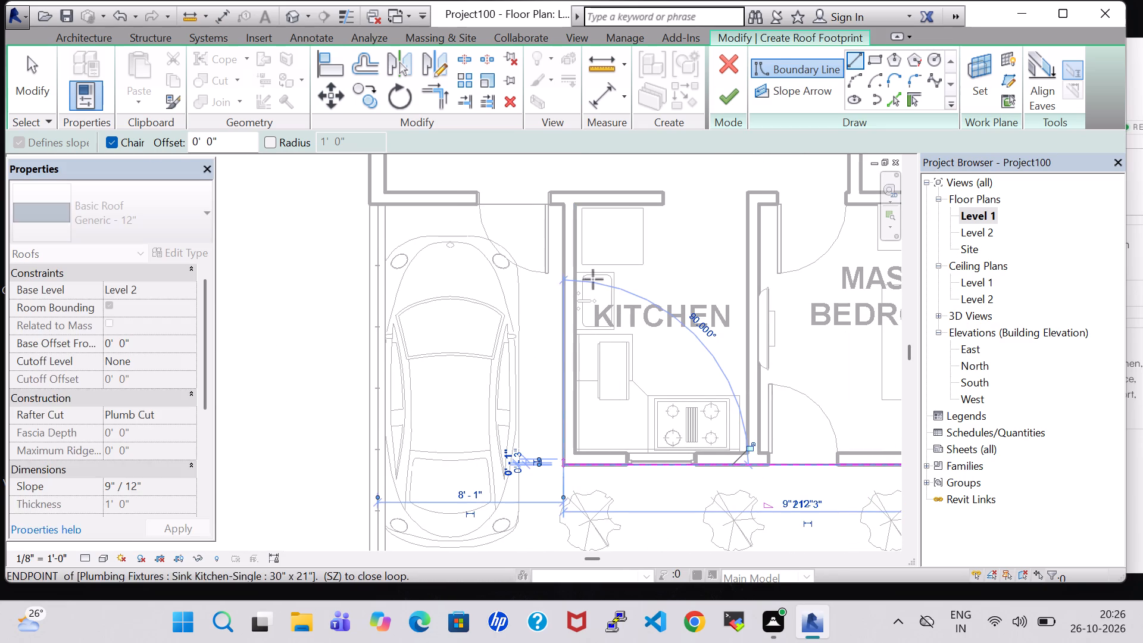
left_click(564, 208)
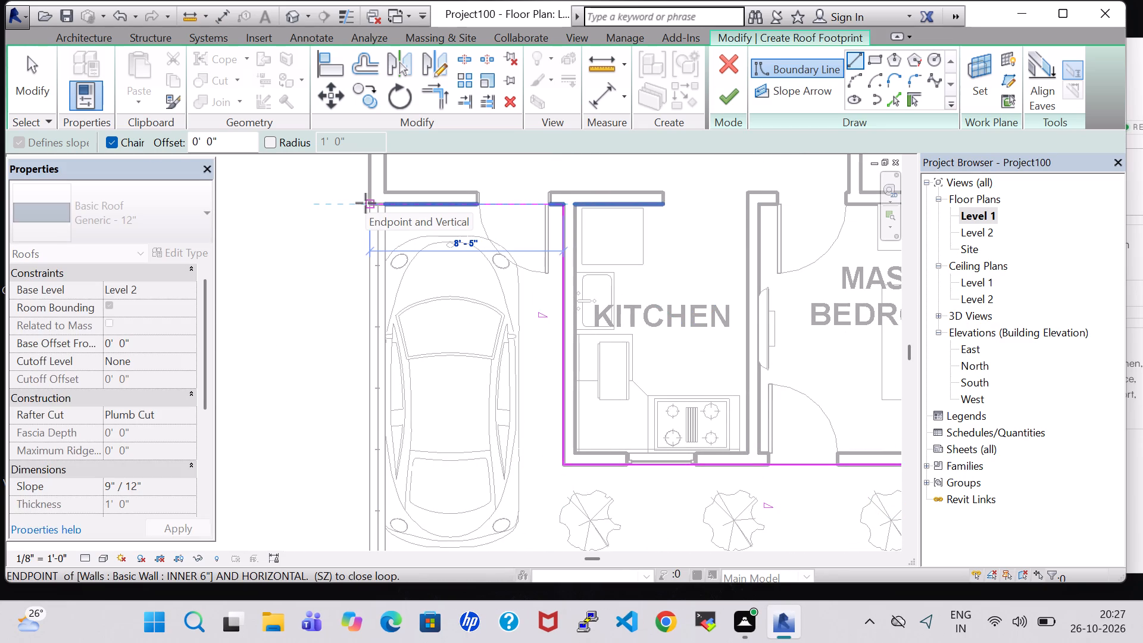
left_click(371, 203)
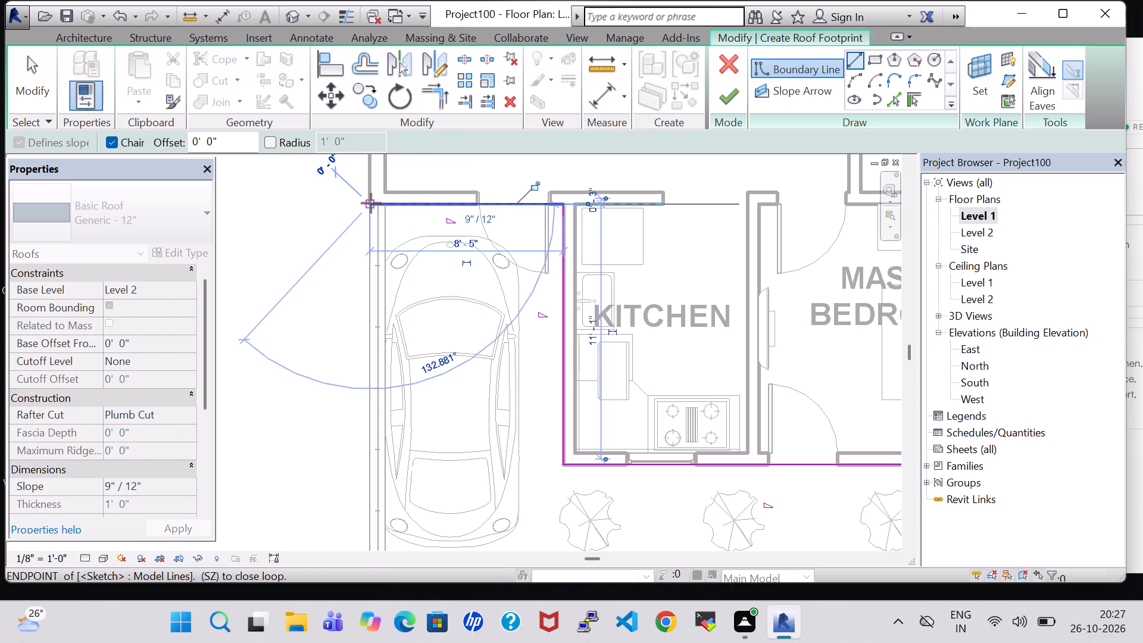
Close the roof boundary along the living room and Bedroom-3 outer side wall, and finish the roof with the highlighted walls attached.
middle_click_drag(373, 173, 439, 594)
scroll(439, 594, "up", 1)
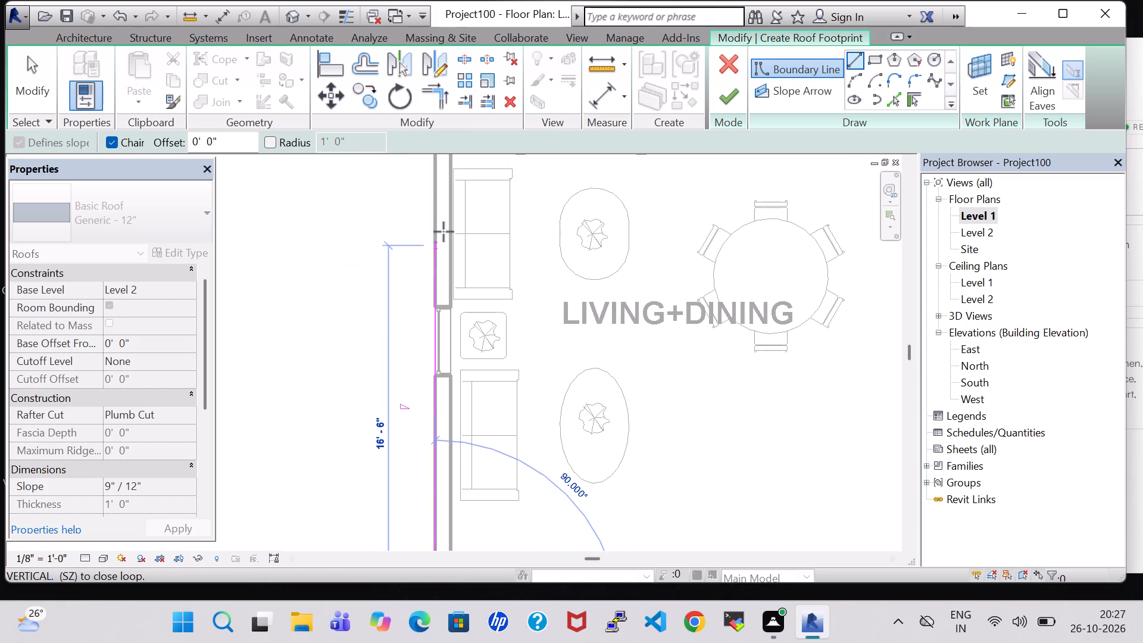
middle_click_drag(444, 230, 503, 616)
scroll(505, 601, "up", 1)
middle_click_drag(497, 195, 501, 407)
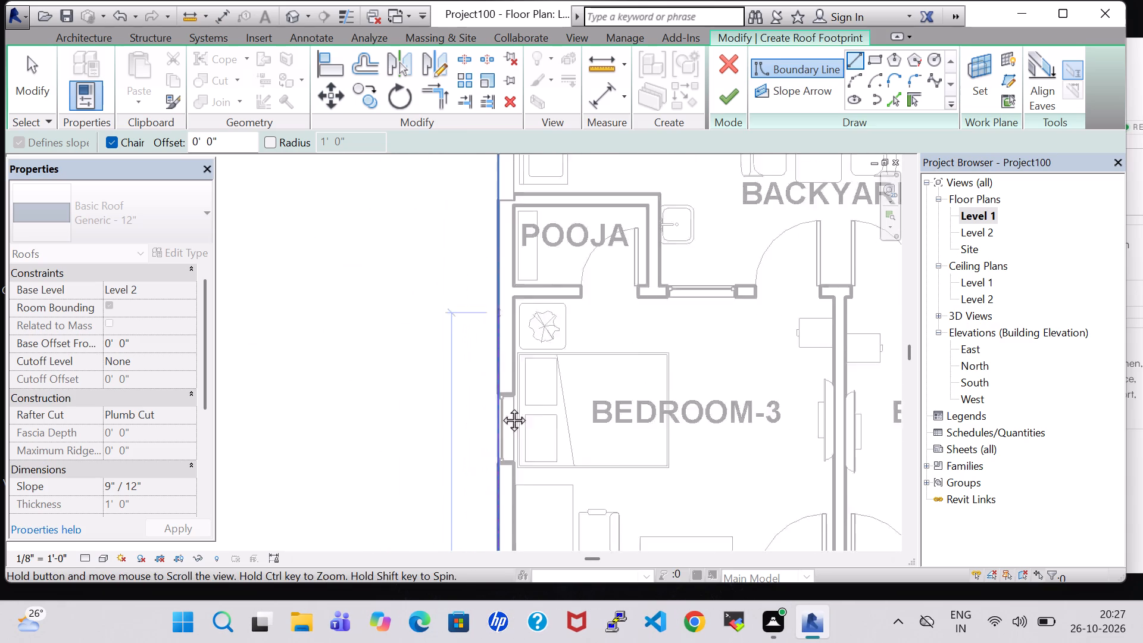
middle_click_drag(501, 407, 496, 504)
left_click(493, 302)
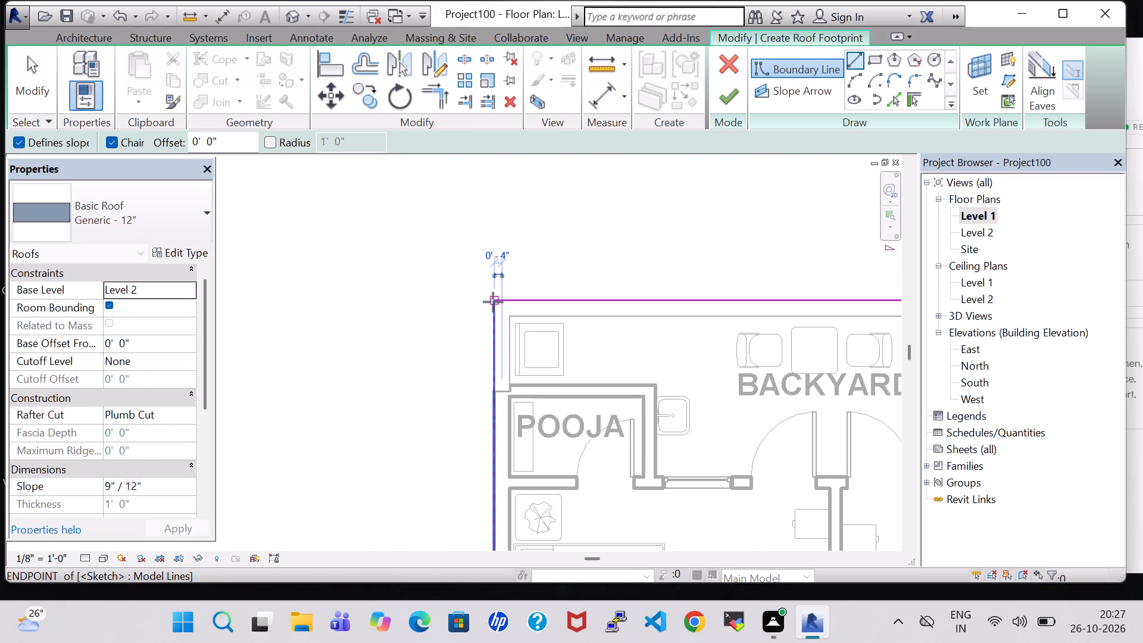
left_click(727, 89)
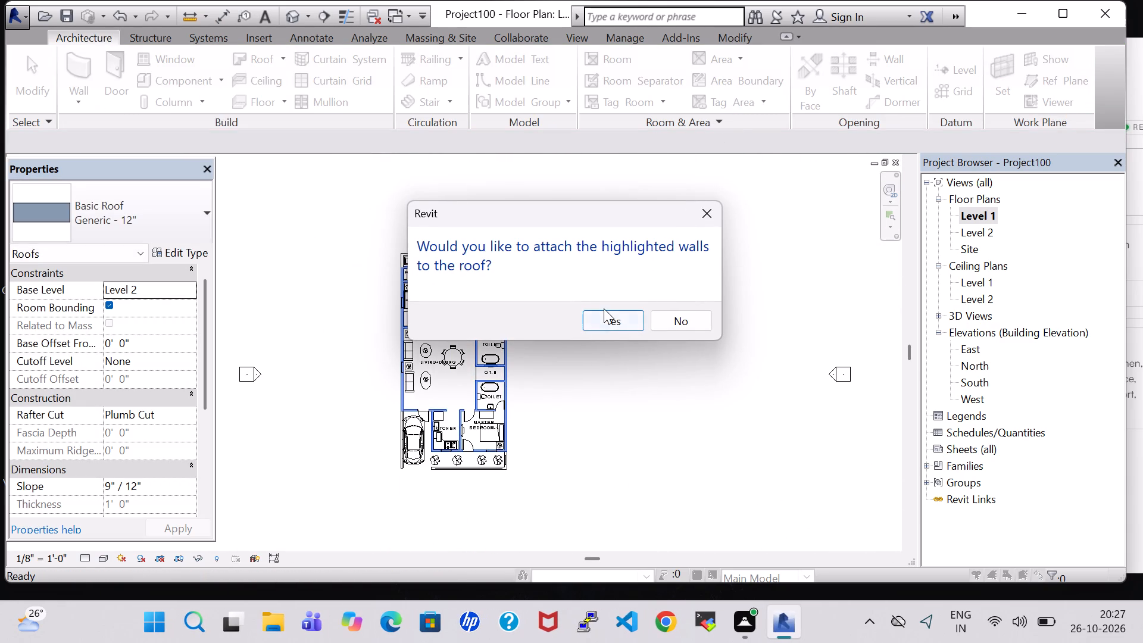
left_click(604, 318)
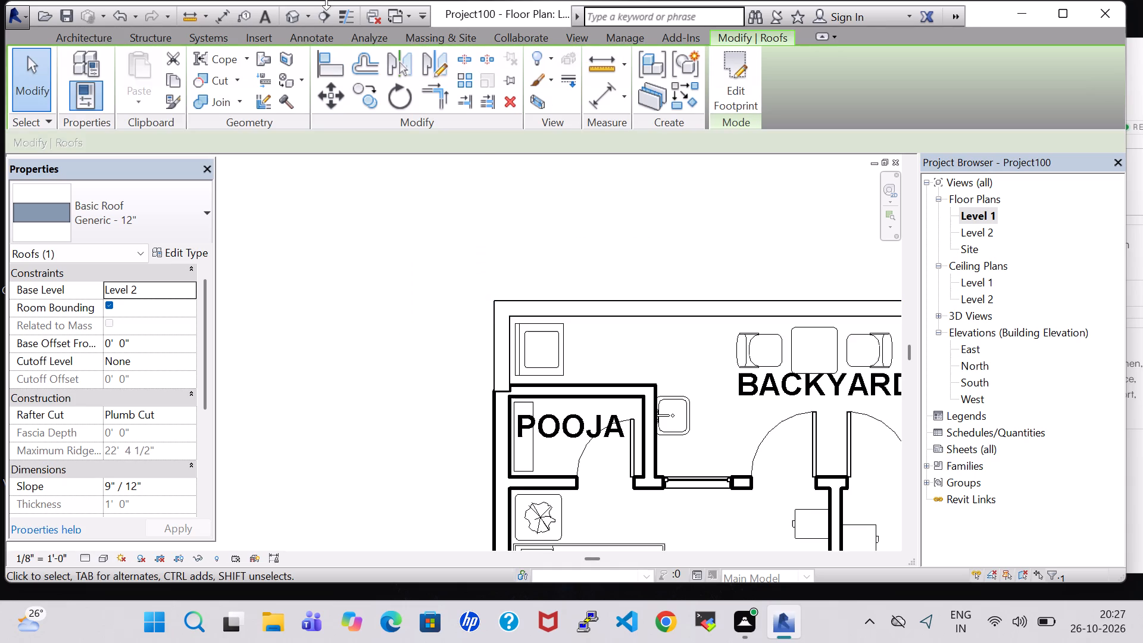
In the 3D view, edit the roof footprint so that none of its six boundary lines defines a roof slope.
left_click(295, 14)
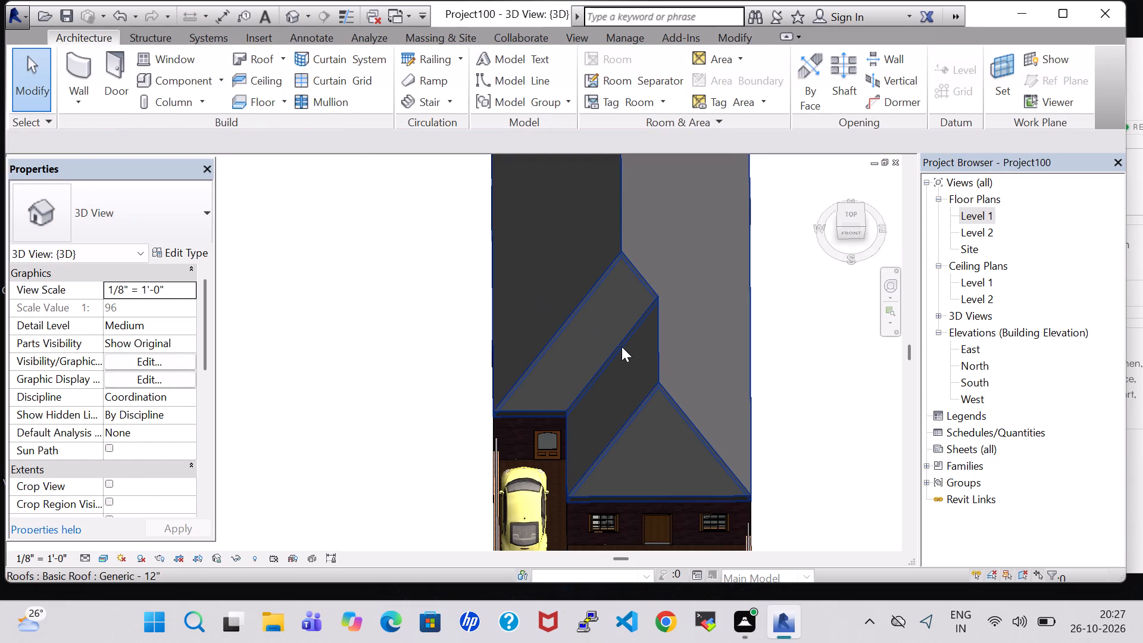
double_click(622, 347)
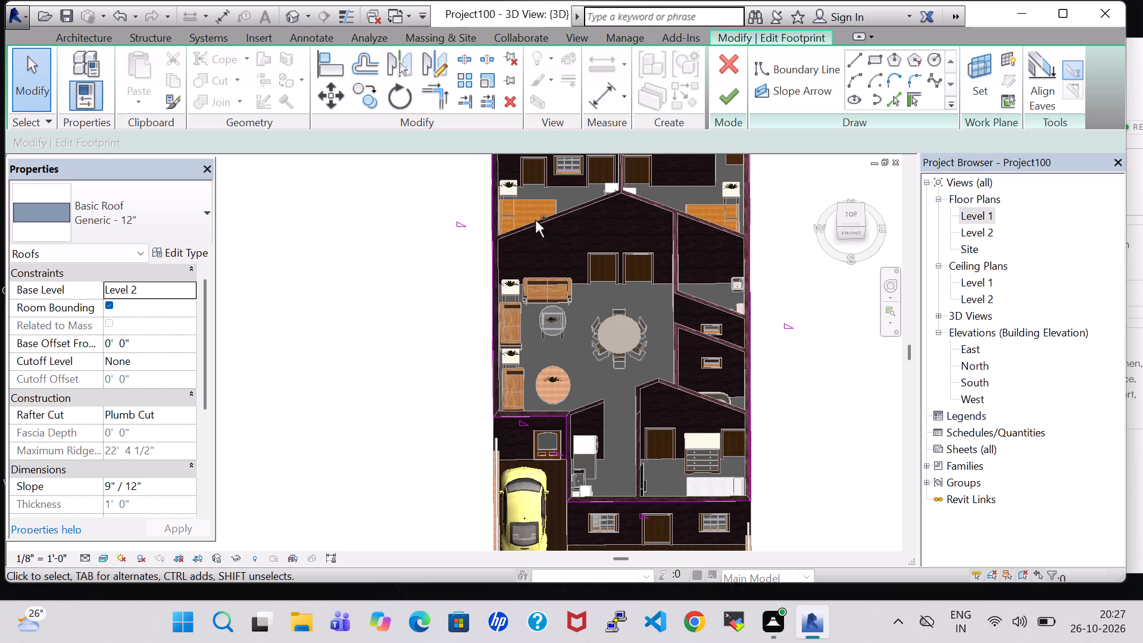
left_click(494, 224, "ctrl")
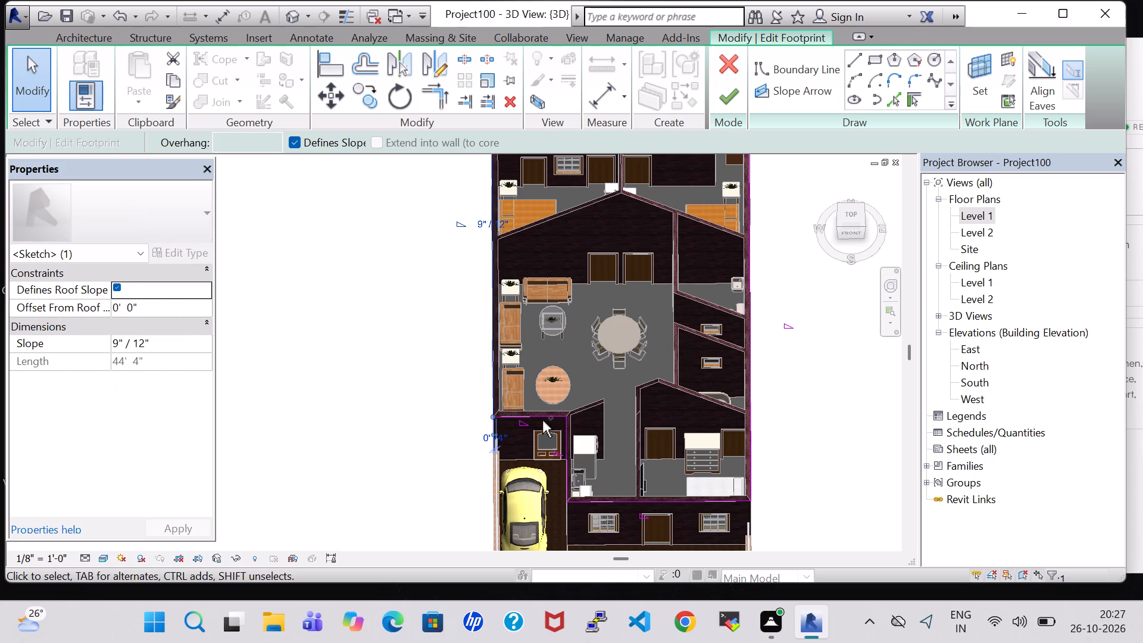
left_click(540, 417, "ctrl")
left_click(567, 446, "ctrl")
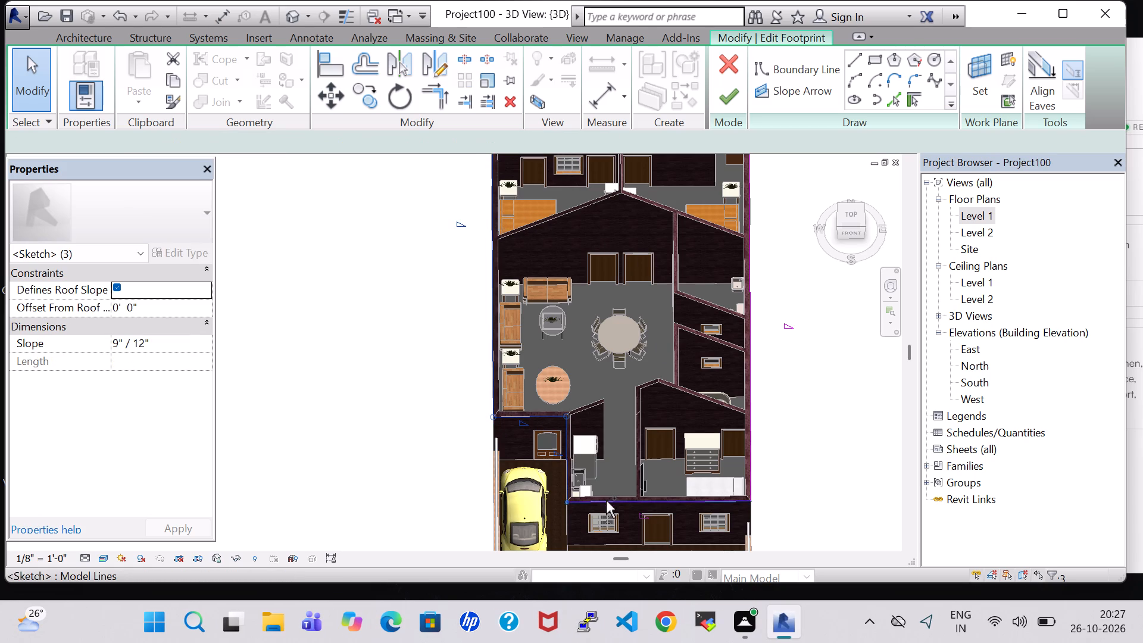
left_click(606, 501, "ctrl")
left_click(752, 432, "ctrl")
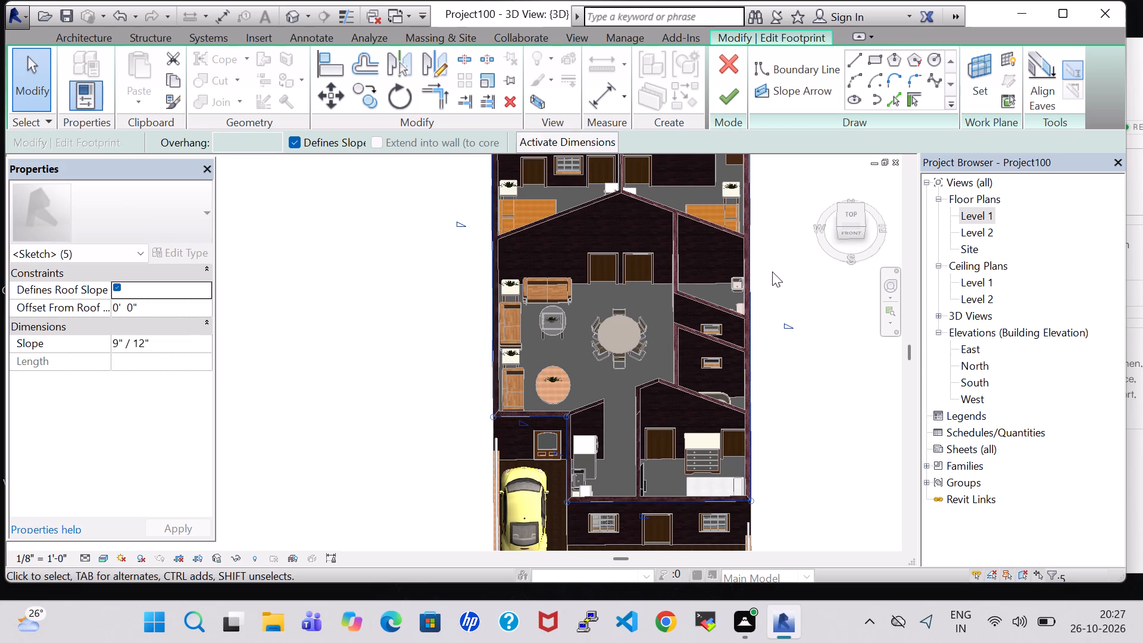
middle_click_drag(772, 271, 779, 352)
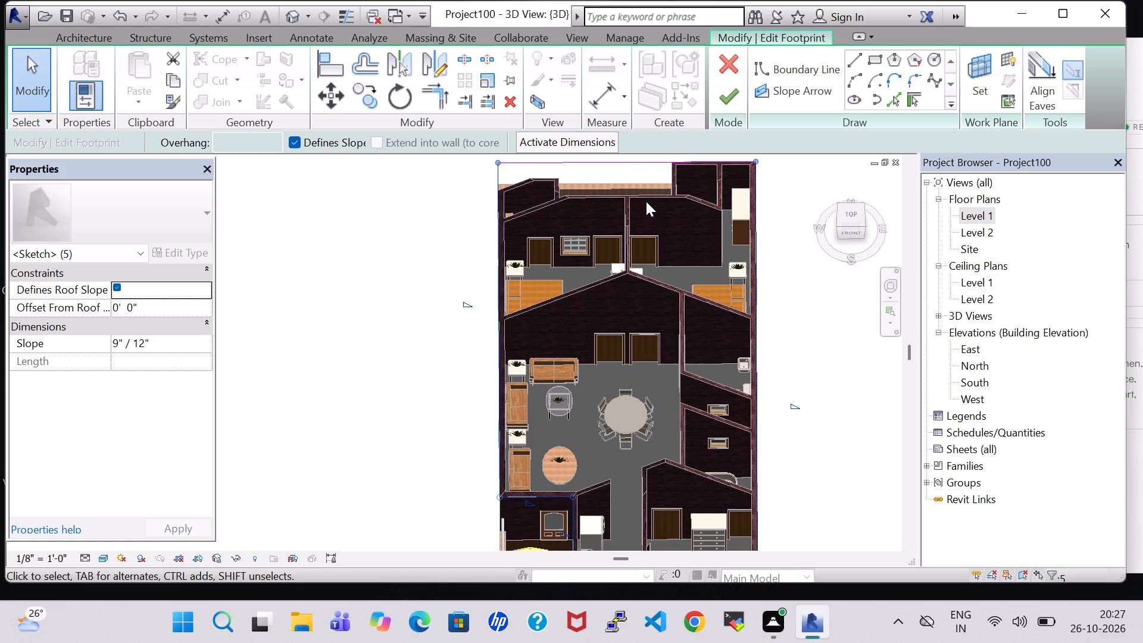
left_click(603, 163, "ctrl")
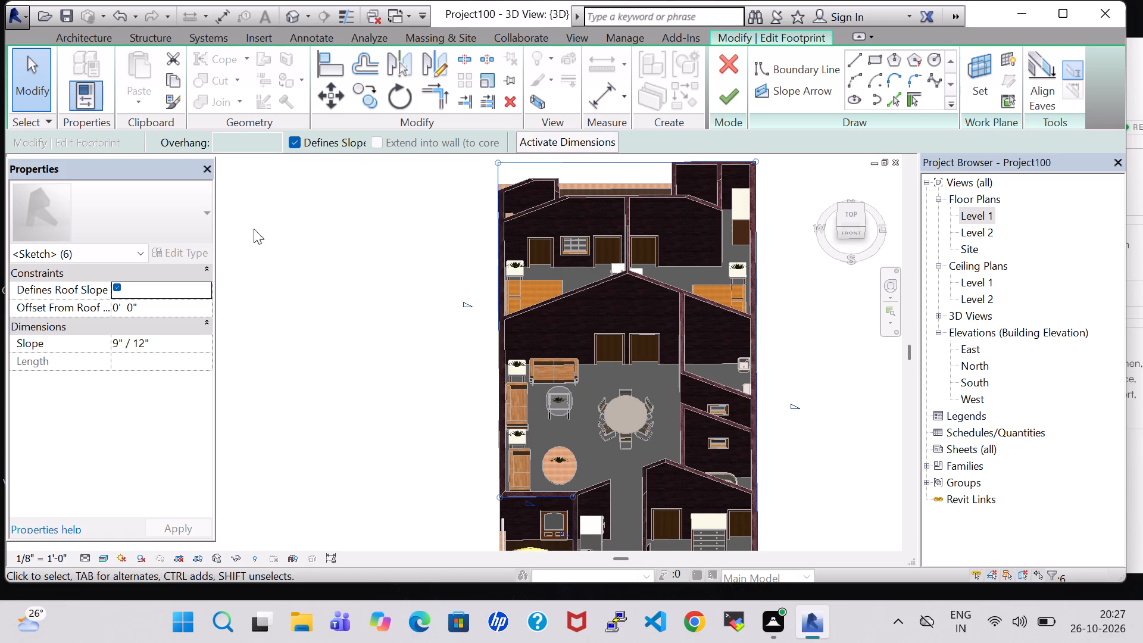
left_click(117, 285)
left_click(729, 99)
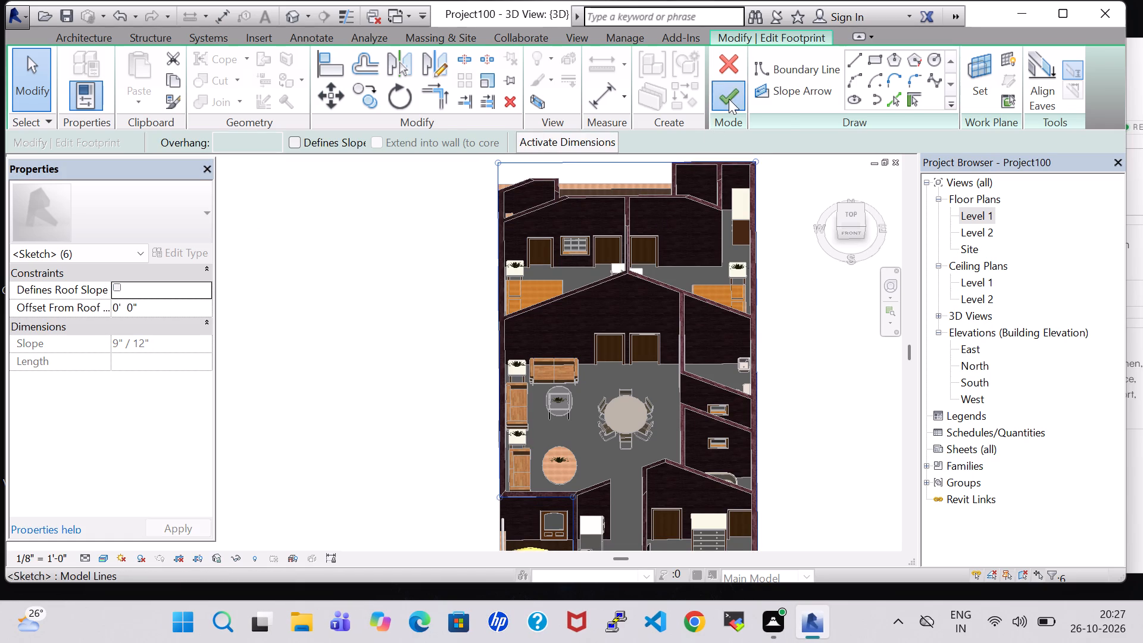
left_click(779, 298)
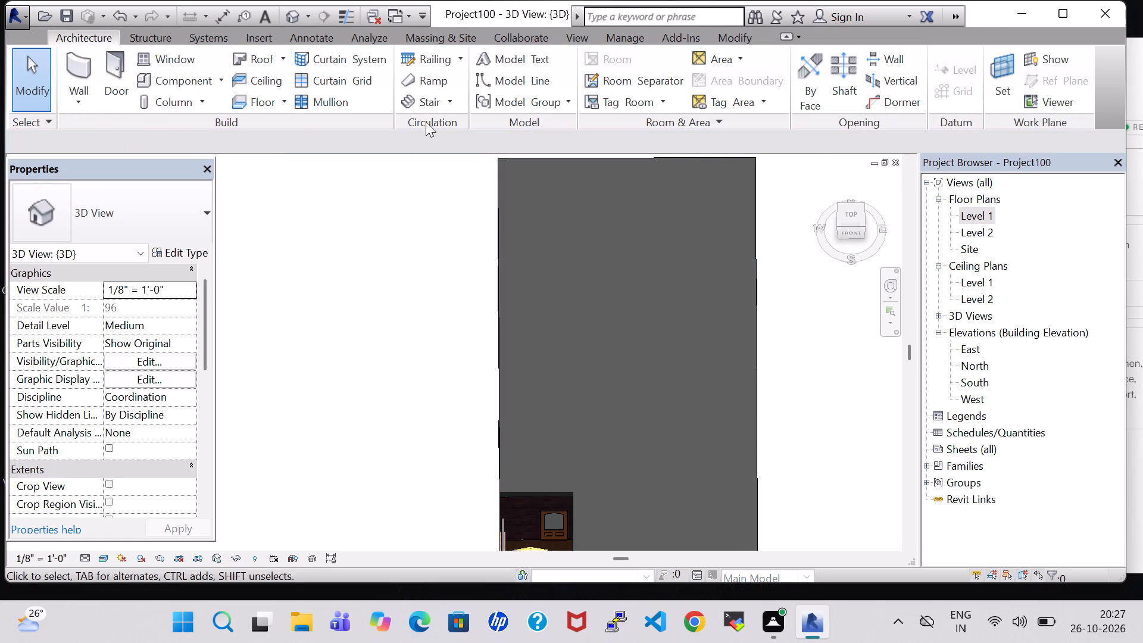
Set the structure material of the Generic - 12" roof type to Brick, Soldier Course, working from the front 3D view.
left_click(852, 265)
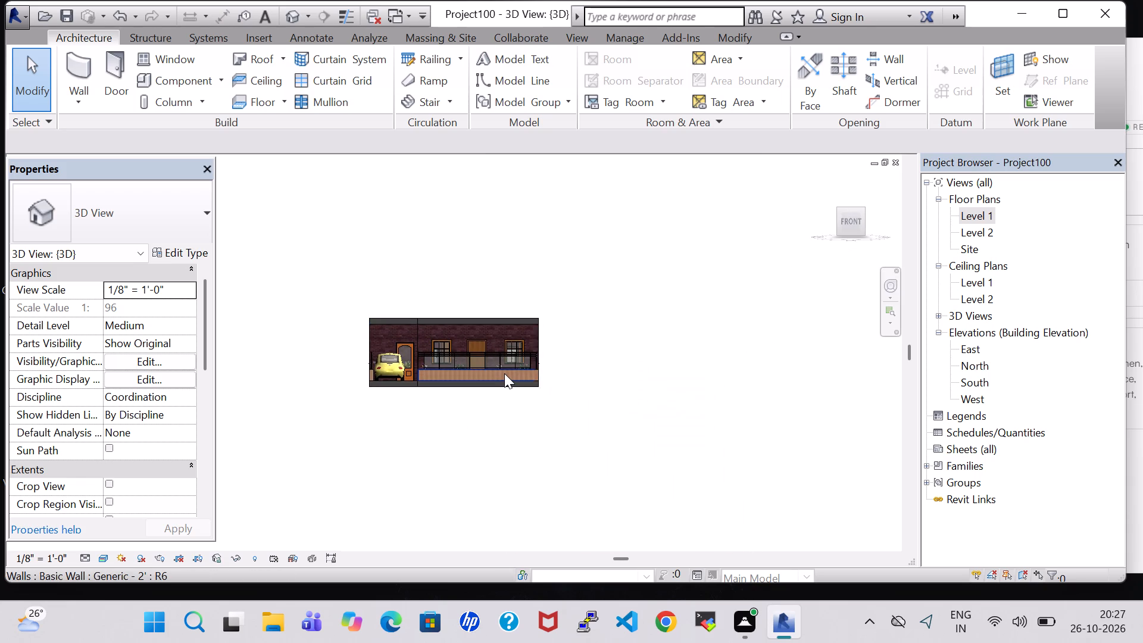
scroll(504, 373, "up", 5)
left_click(466, 269)
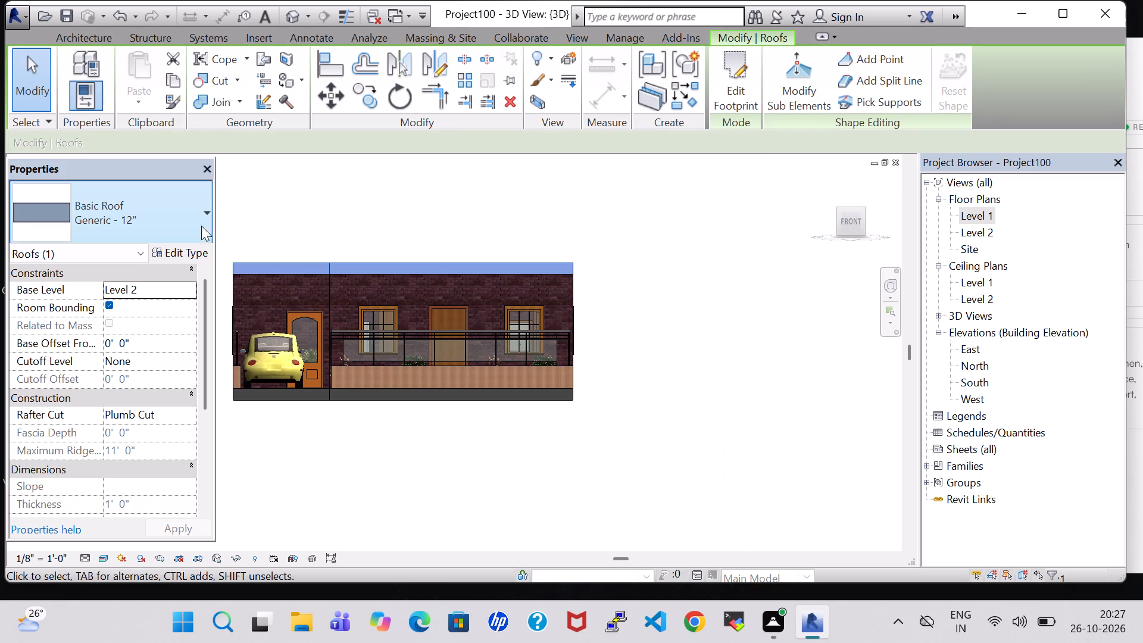
left_click(165, 250)
left_click(548, 251)
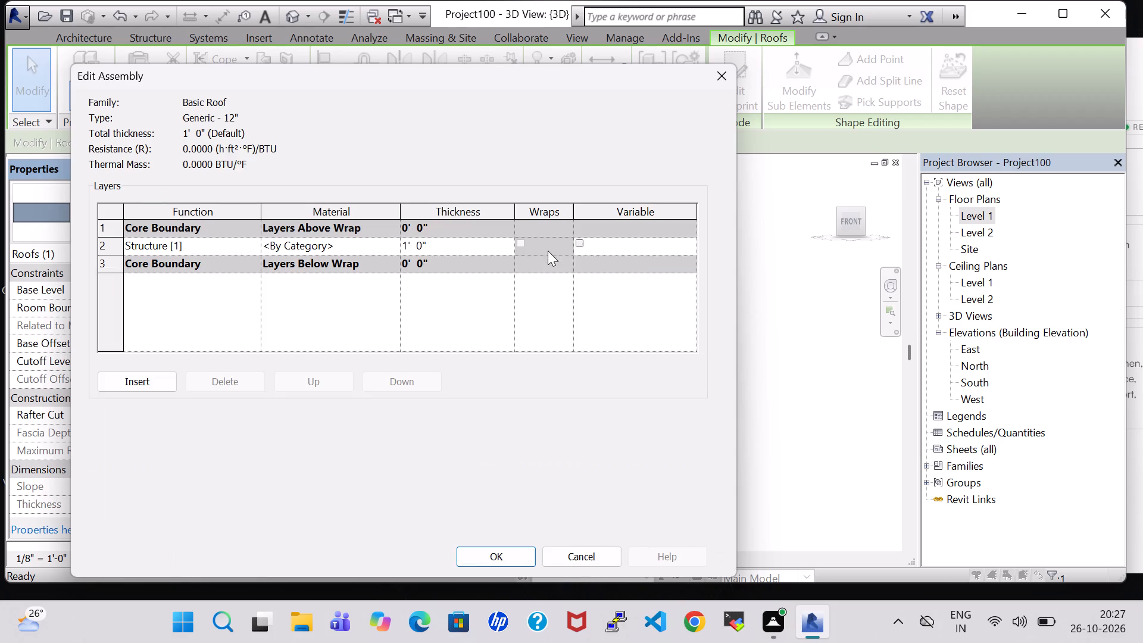
left_click(395, 238)
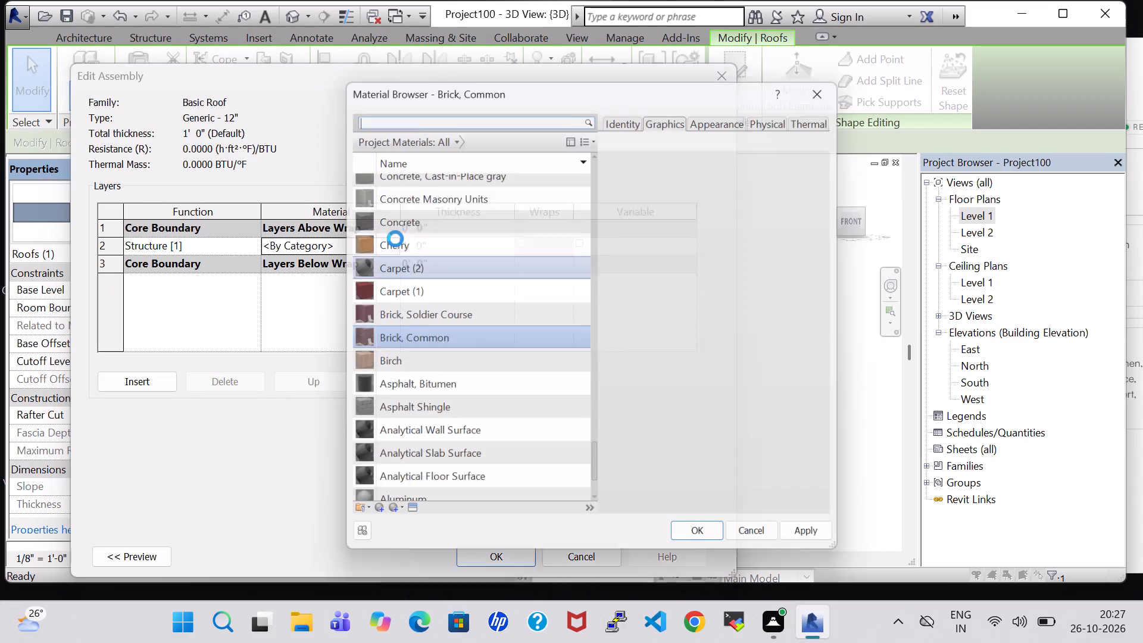
left_click(435, 321)
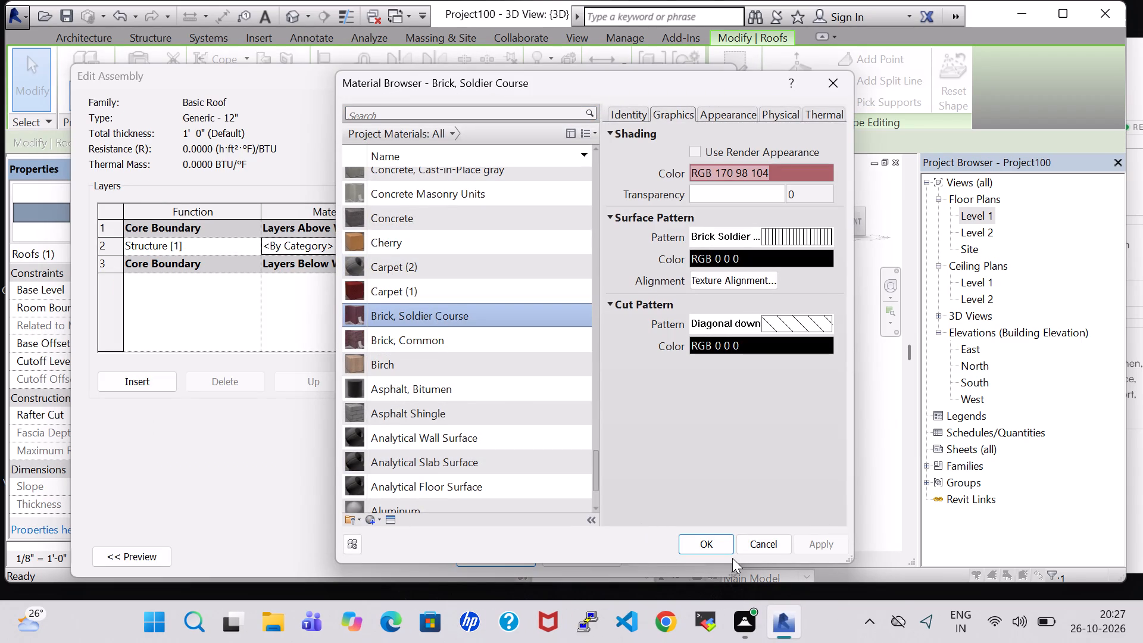
left_click(716, 545)
left_click(515, 556)
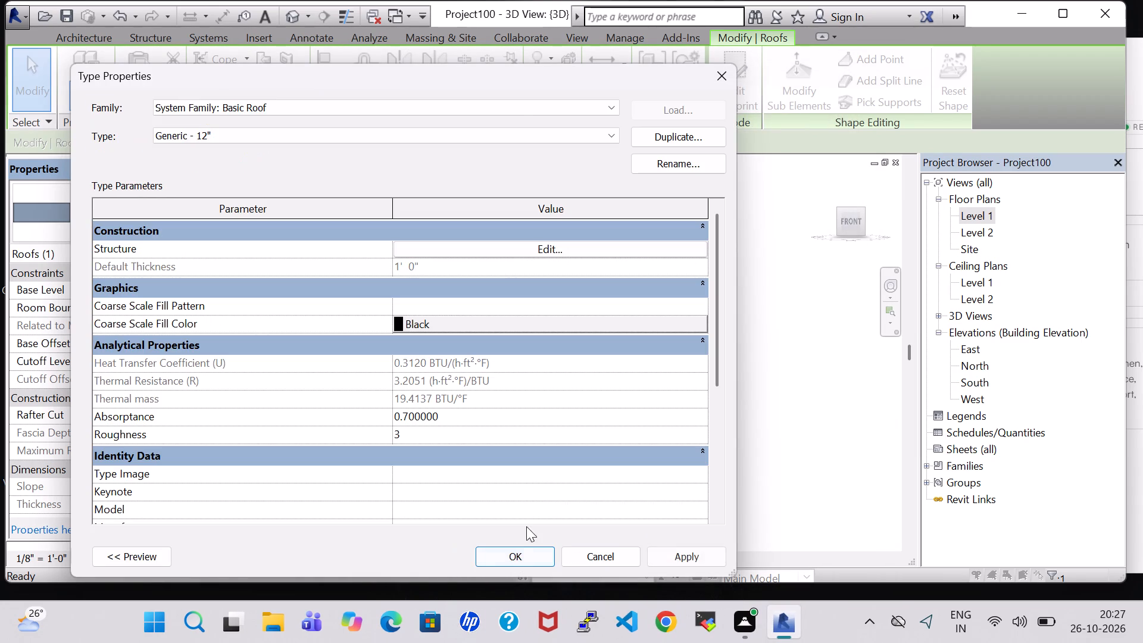
left_click(519, 547)
left_click(632, 392)
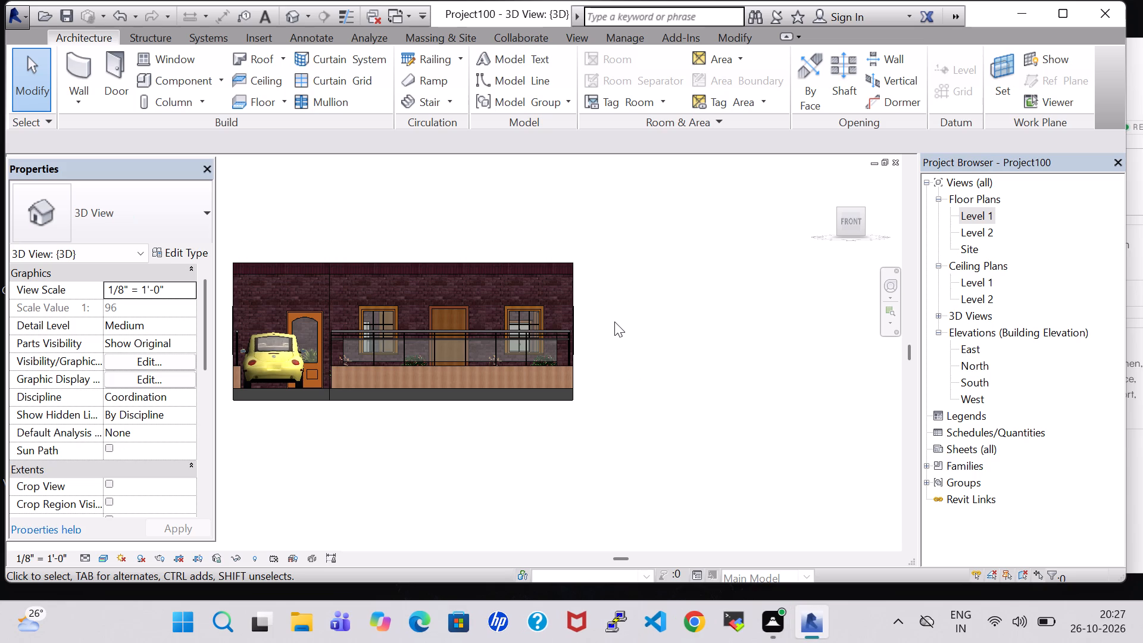
middle_click_drag(616, 362, 617, 408, "shift")
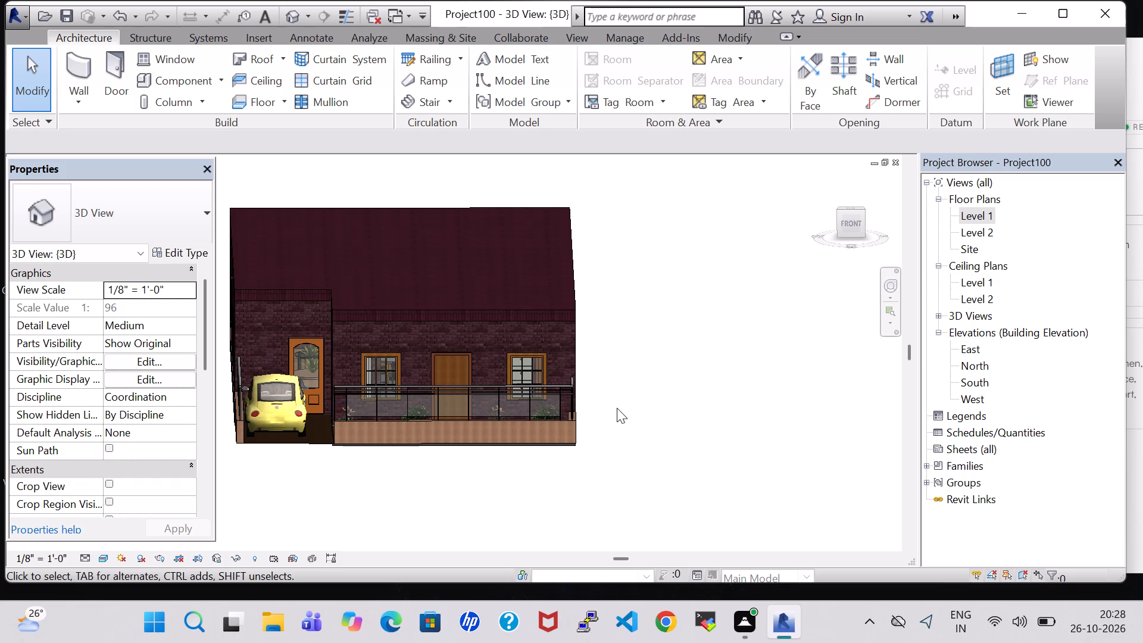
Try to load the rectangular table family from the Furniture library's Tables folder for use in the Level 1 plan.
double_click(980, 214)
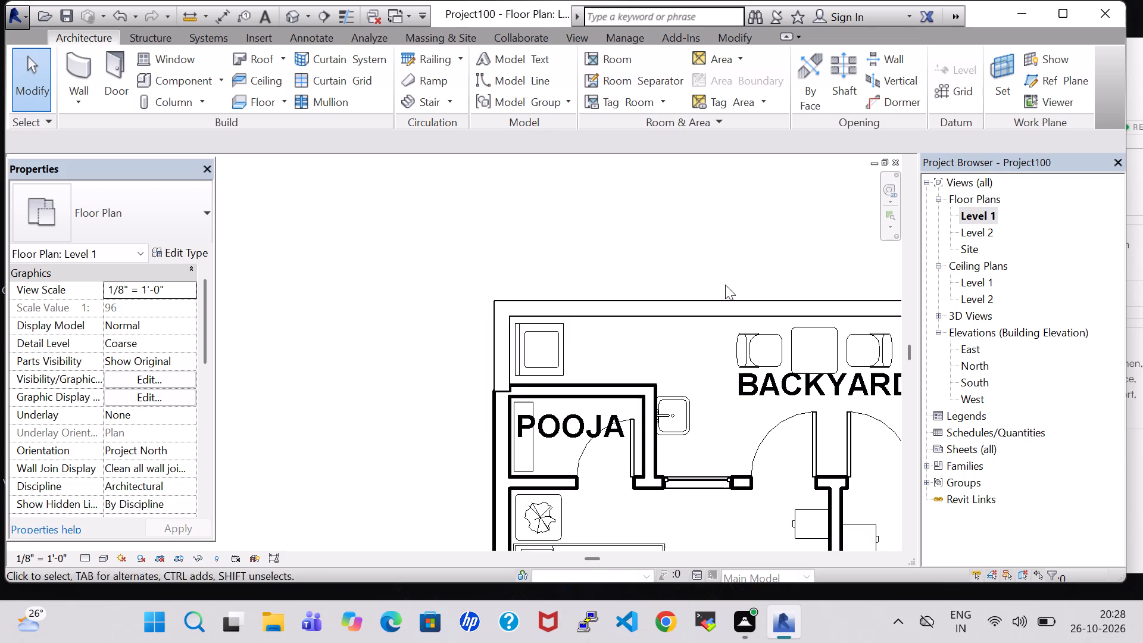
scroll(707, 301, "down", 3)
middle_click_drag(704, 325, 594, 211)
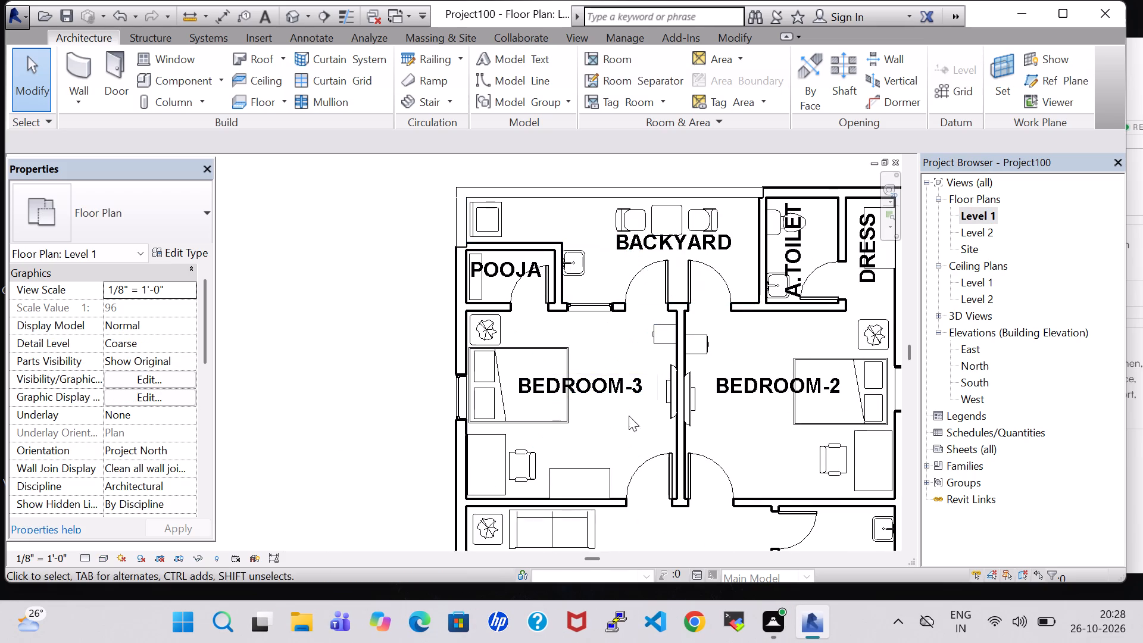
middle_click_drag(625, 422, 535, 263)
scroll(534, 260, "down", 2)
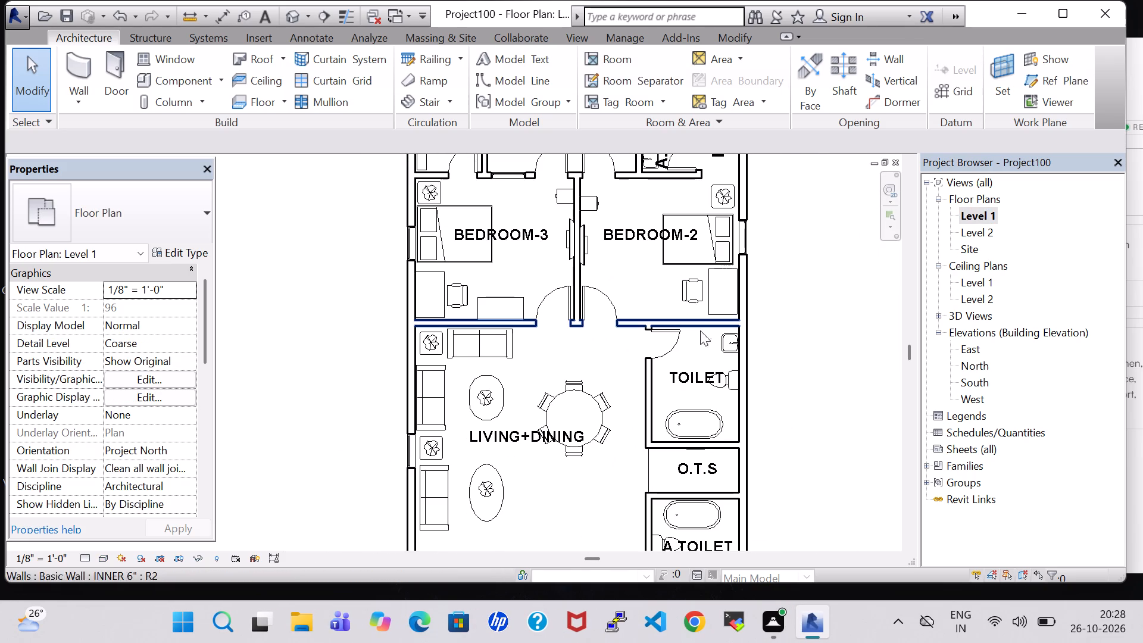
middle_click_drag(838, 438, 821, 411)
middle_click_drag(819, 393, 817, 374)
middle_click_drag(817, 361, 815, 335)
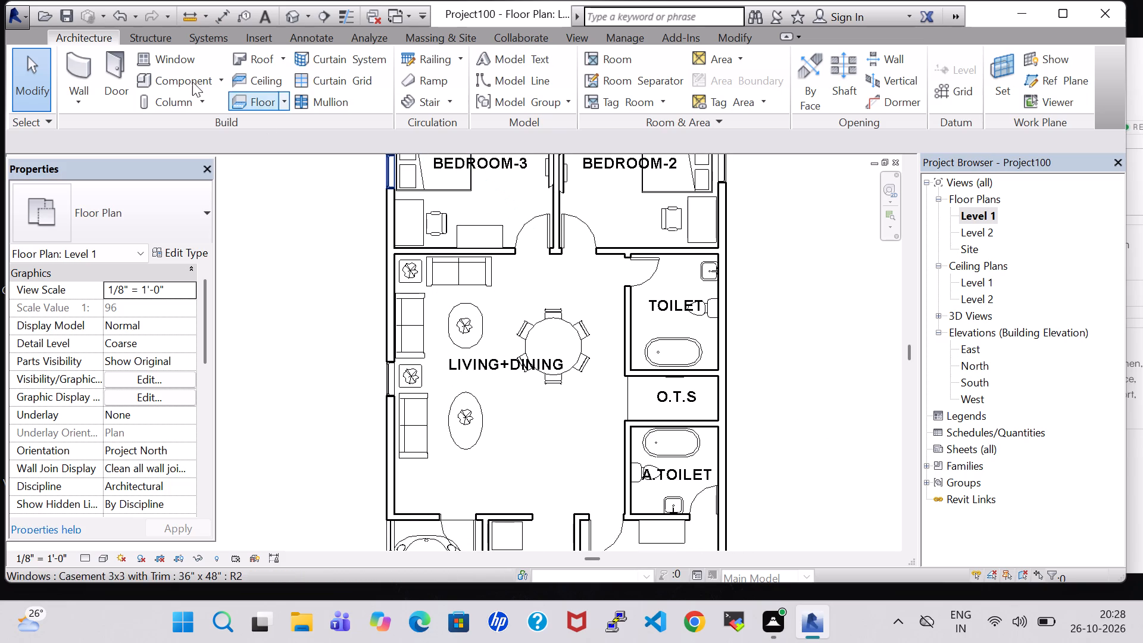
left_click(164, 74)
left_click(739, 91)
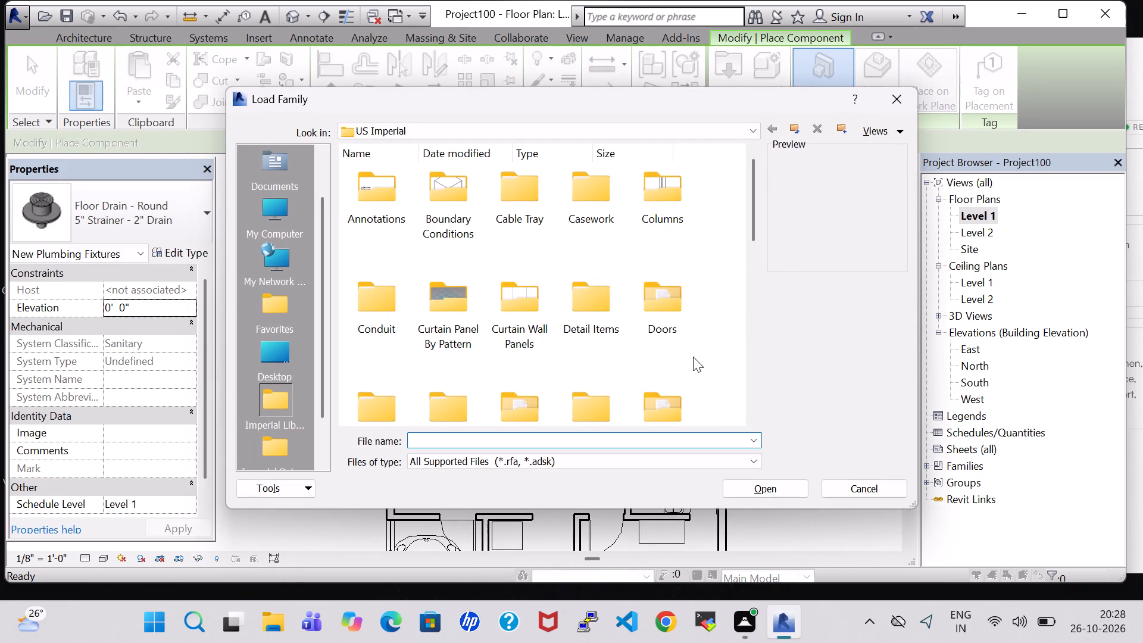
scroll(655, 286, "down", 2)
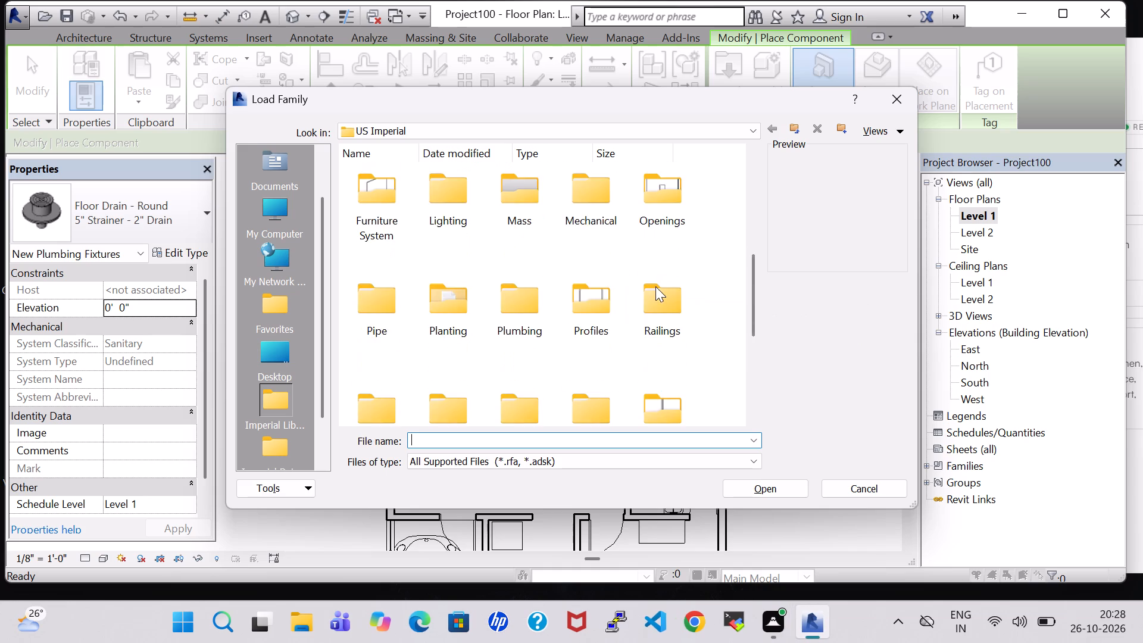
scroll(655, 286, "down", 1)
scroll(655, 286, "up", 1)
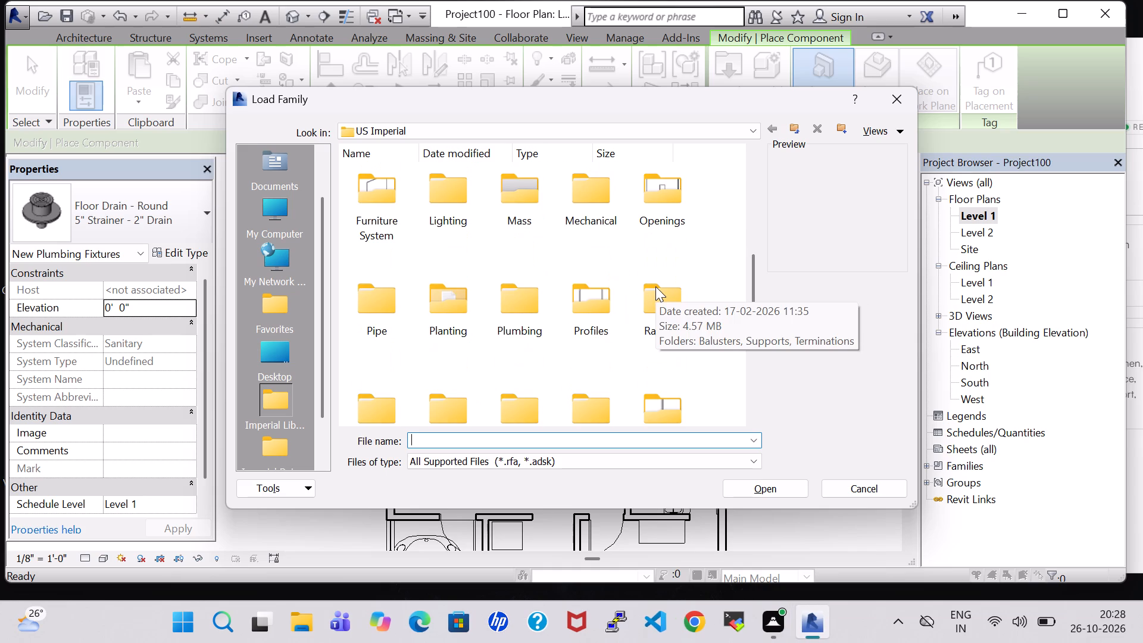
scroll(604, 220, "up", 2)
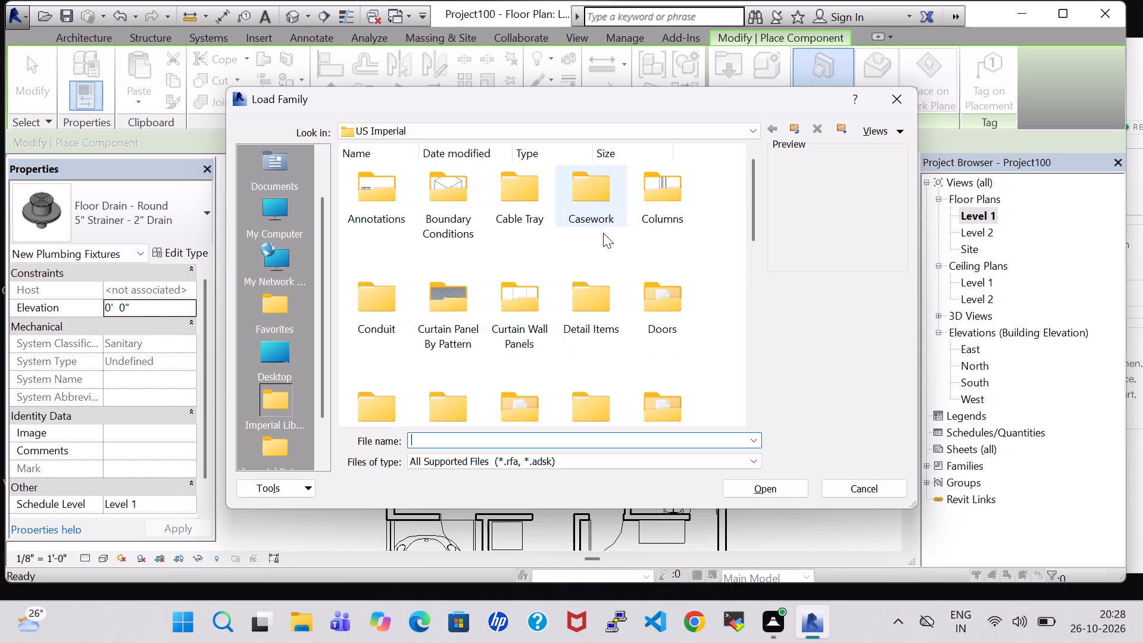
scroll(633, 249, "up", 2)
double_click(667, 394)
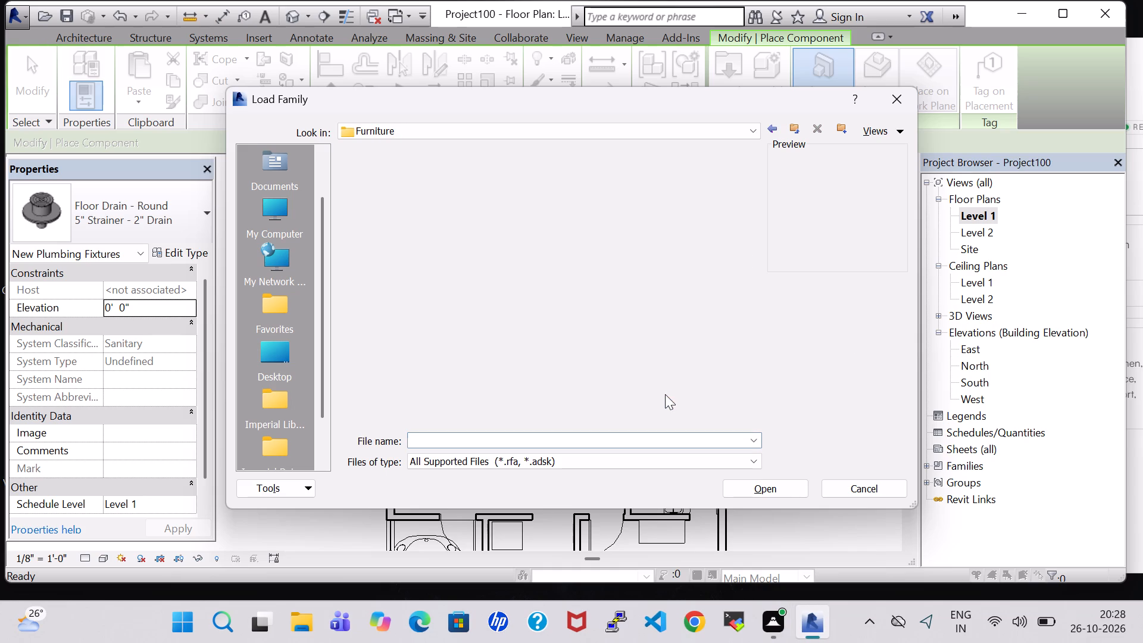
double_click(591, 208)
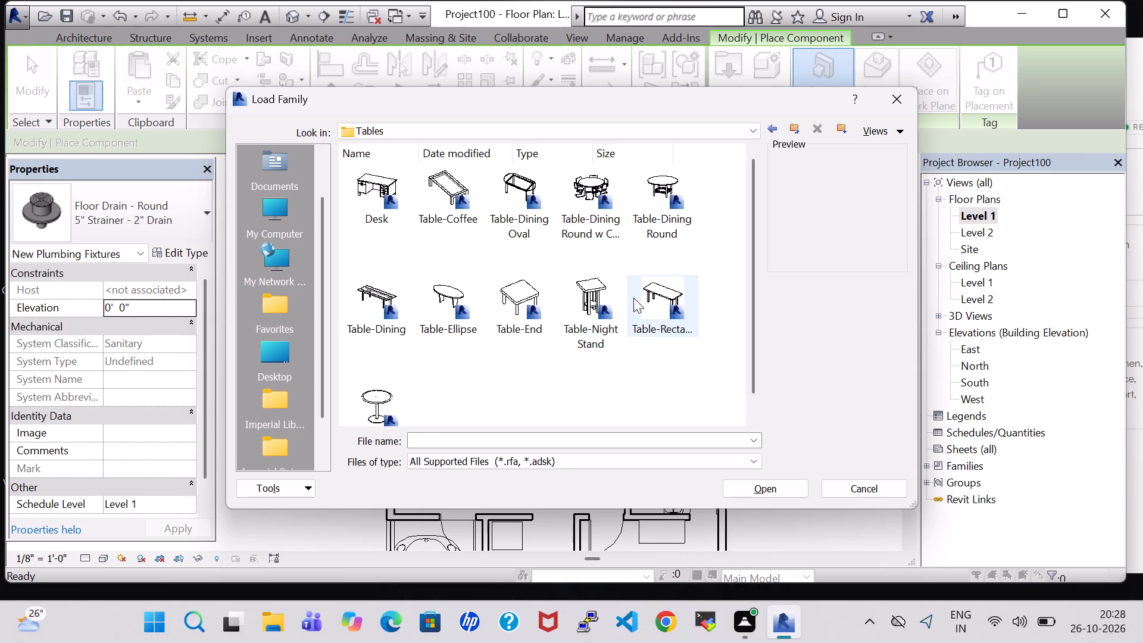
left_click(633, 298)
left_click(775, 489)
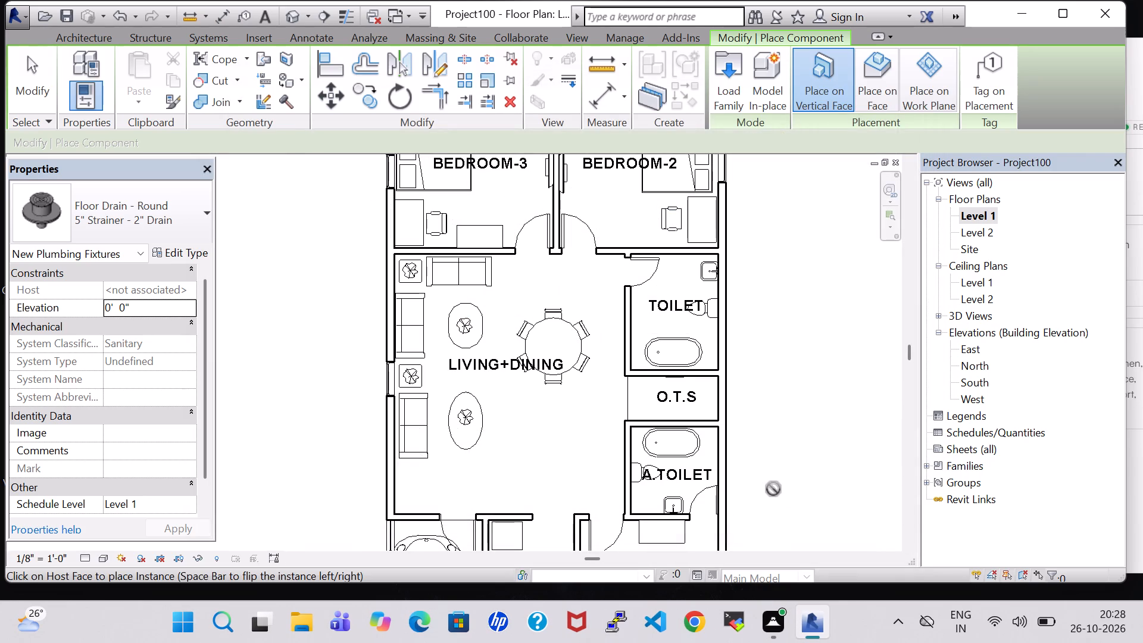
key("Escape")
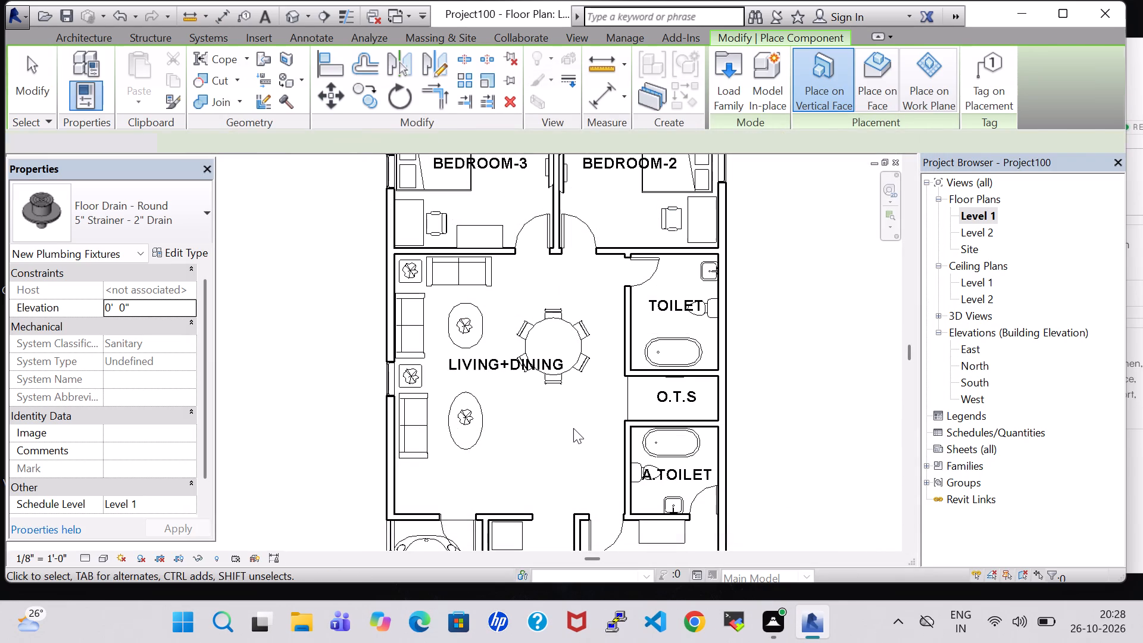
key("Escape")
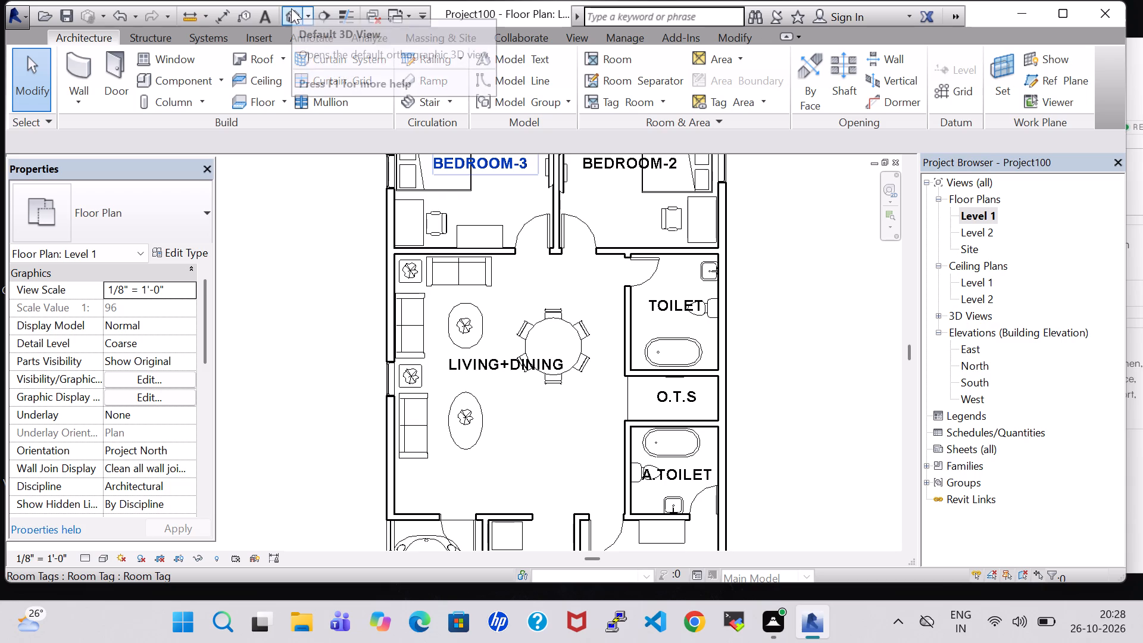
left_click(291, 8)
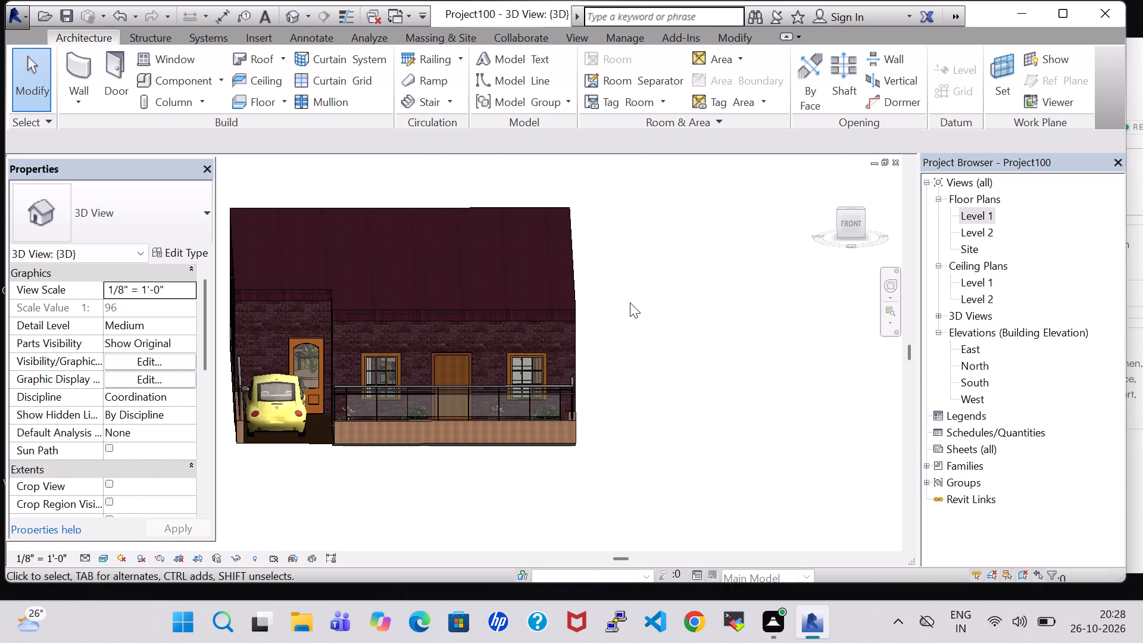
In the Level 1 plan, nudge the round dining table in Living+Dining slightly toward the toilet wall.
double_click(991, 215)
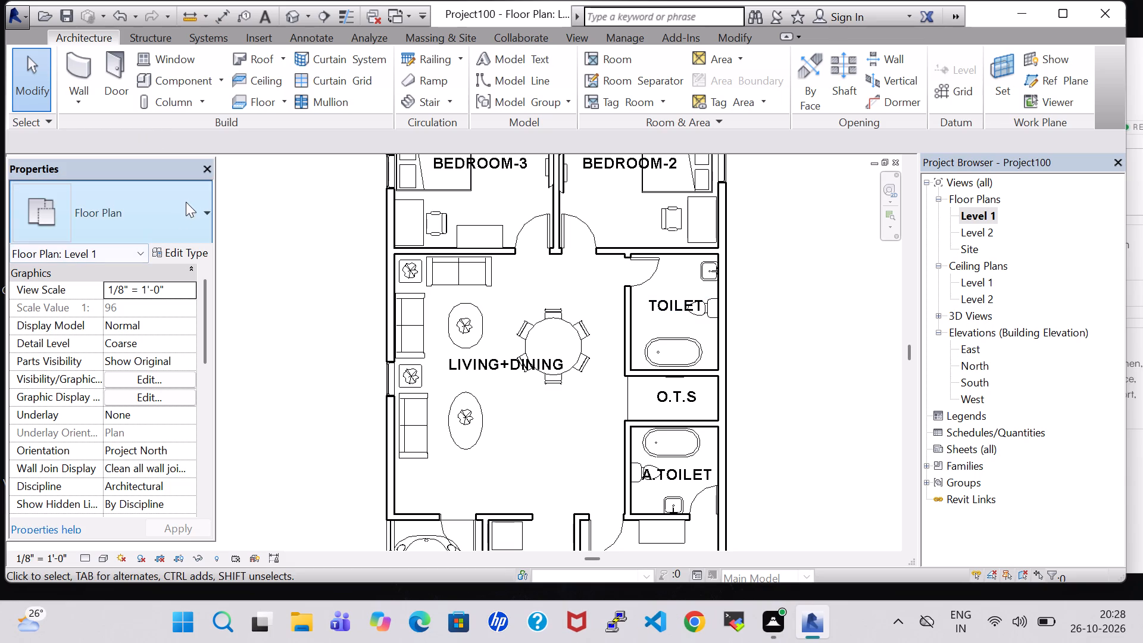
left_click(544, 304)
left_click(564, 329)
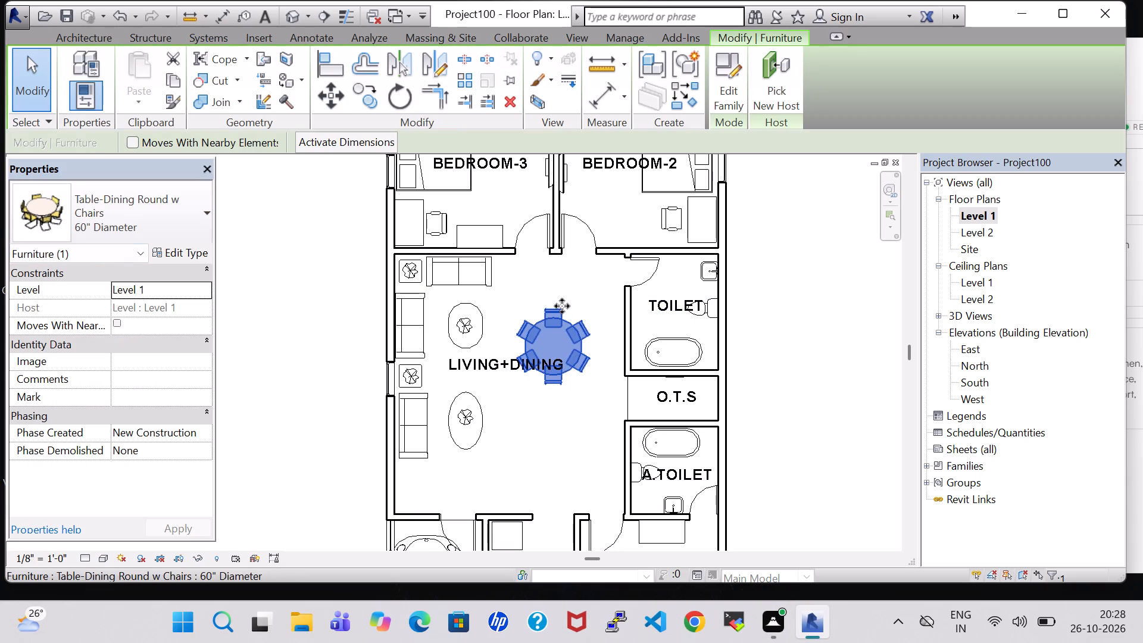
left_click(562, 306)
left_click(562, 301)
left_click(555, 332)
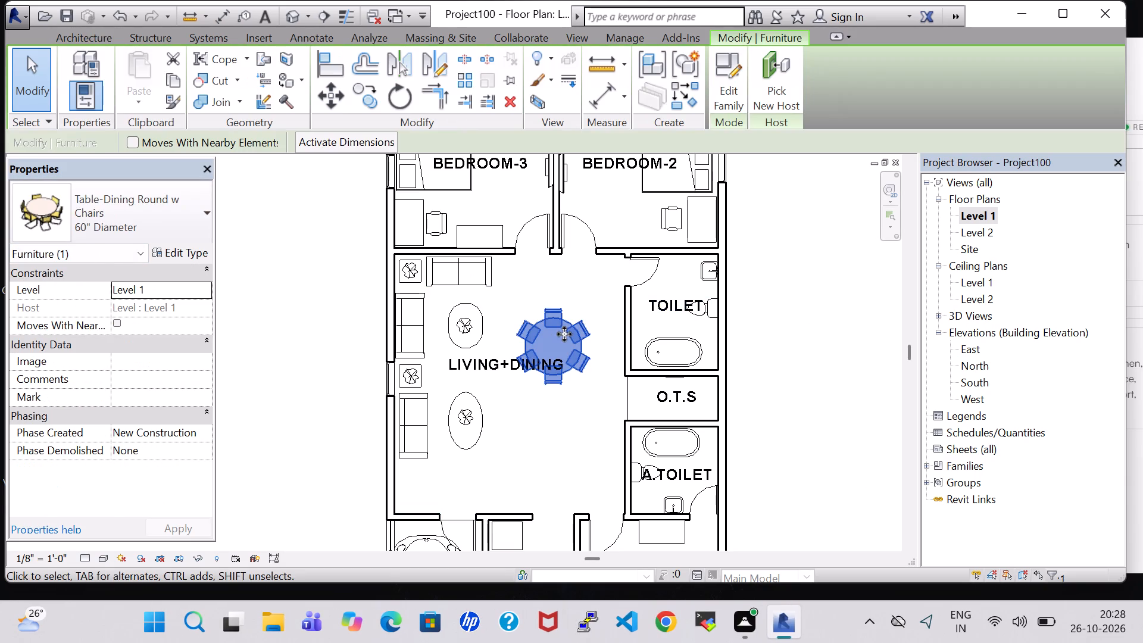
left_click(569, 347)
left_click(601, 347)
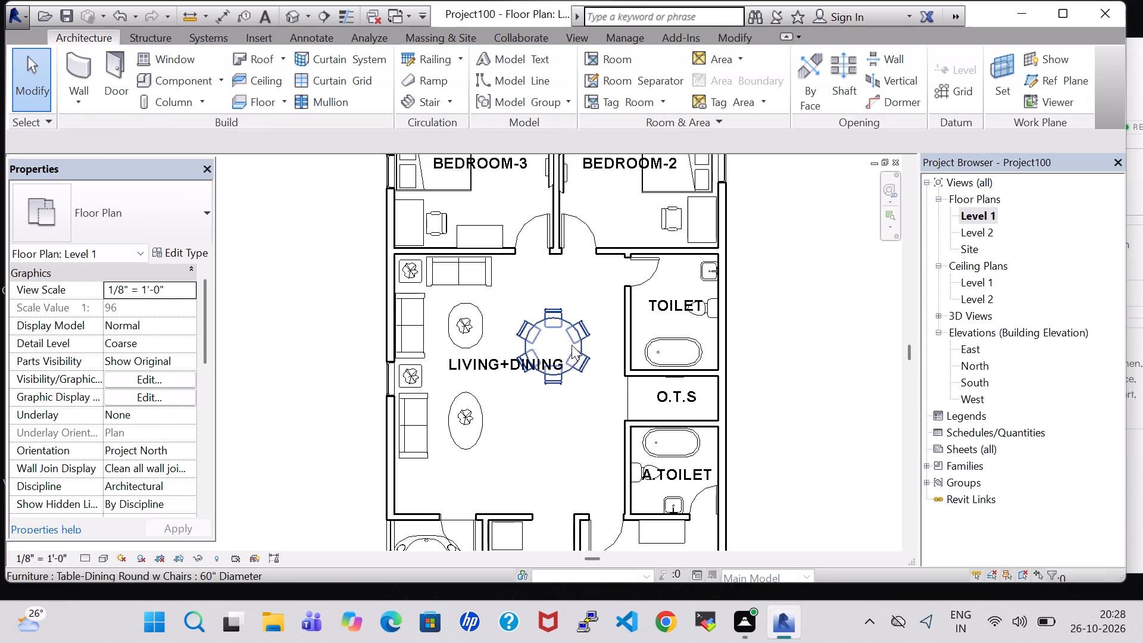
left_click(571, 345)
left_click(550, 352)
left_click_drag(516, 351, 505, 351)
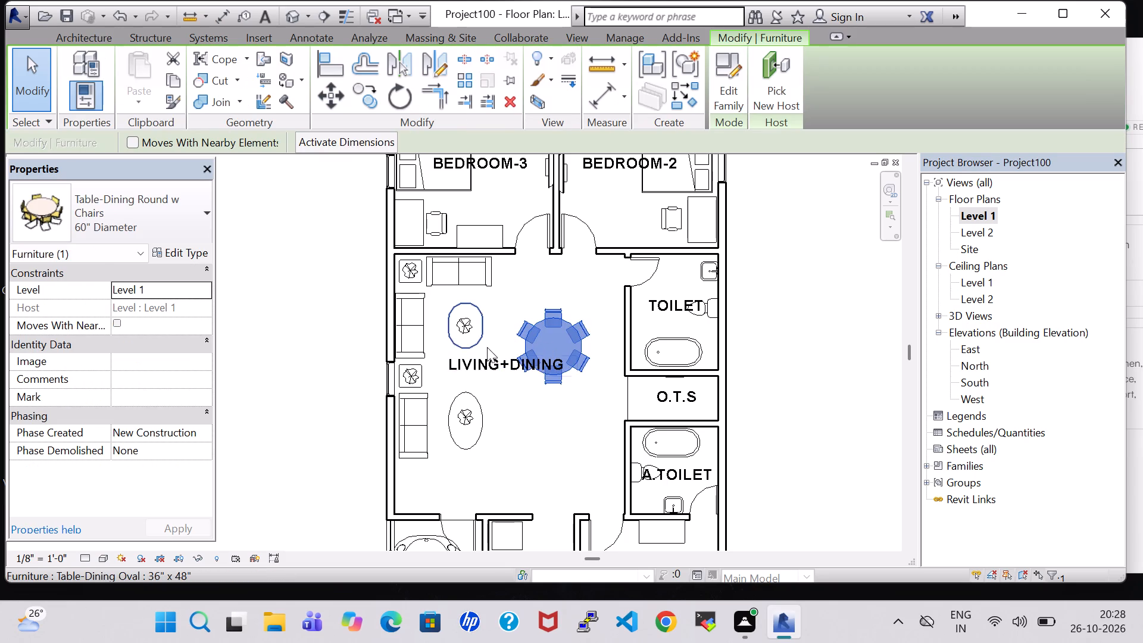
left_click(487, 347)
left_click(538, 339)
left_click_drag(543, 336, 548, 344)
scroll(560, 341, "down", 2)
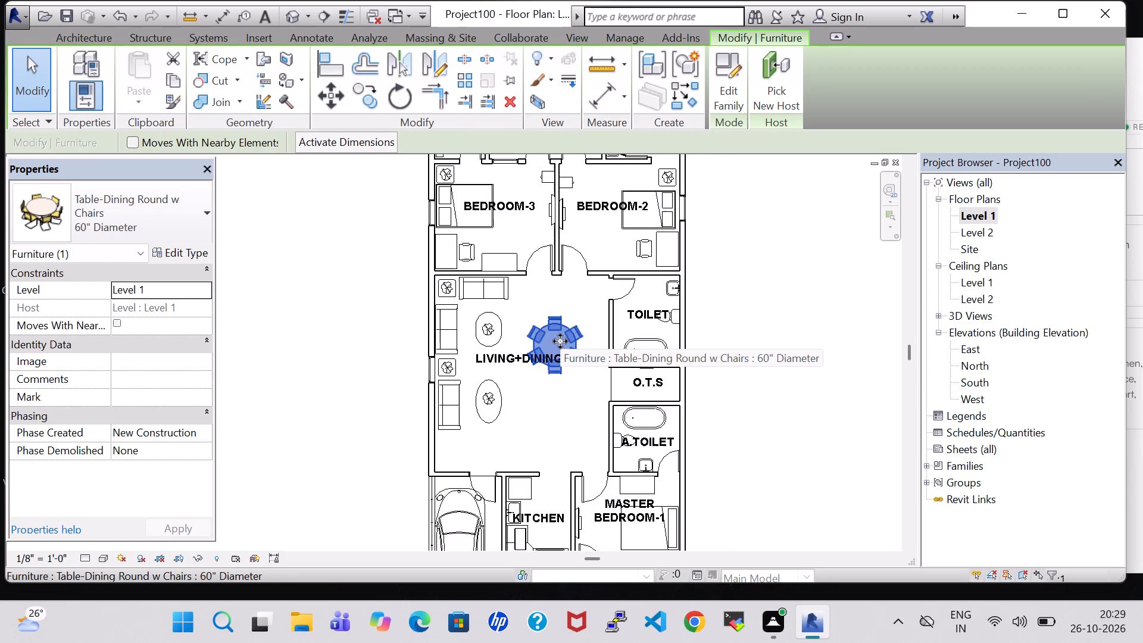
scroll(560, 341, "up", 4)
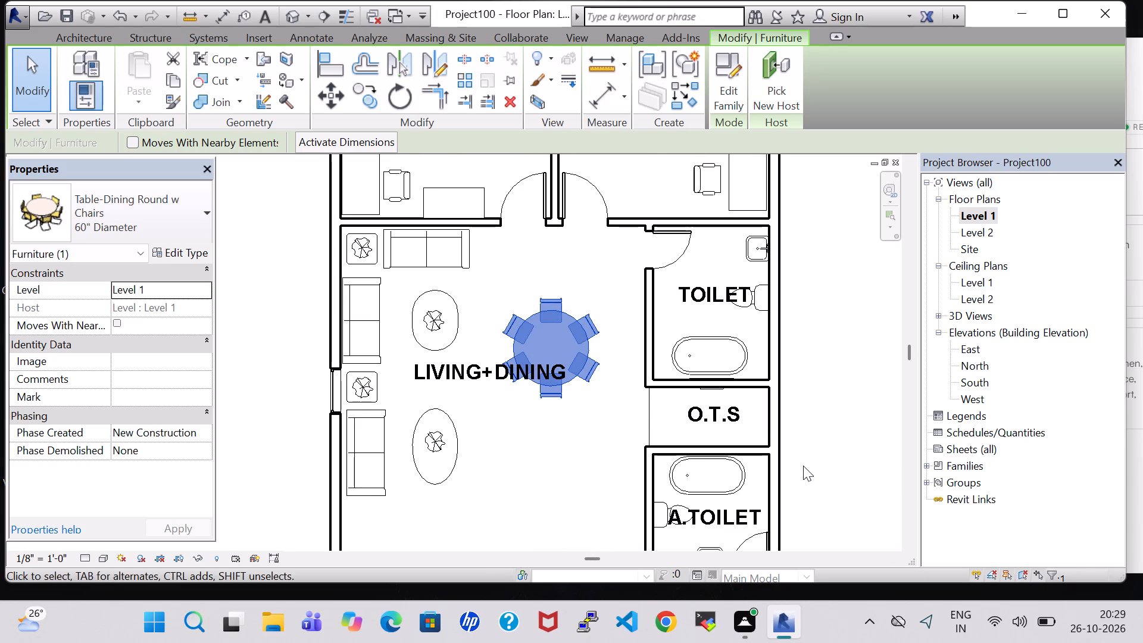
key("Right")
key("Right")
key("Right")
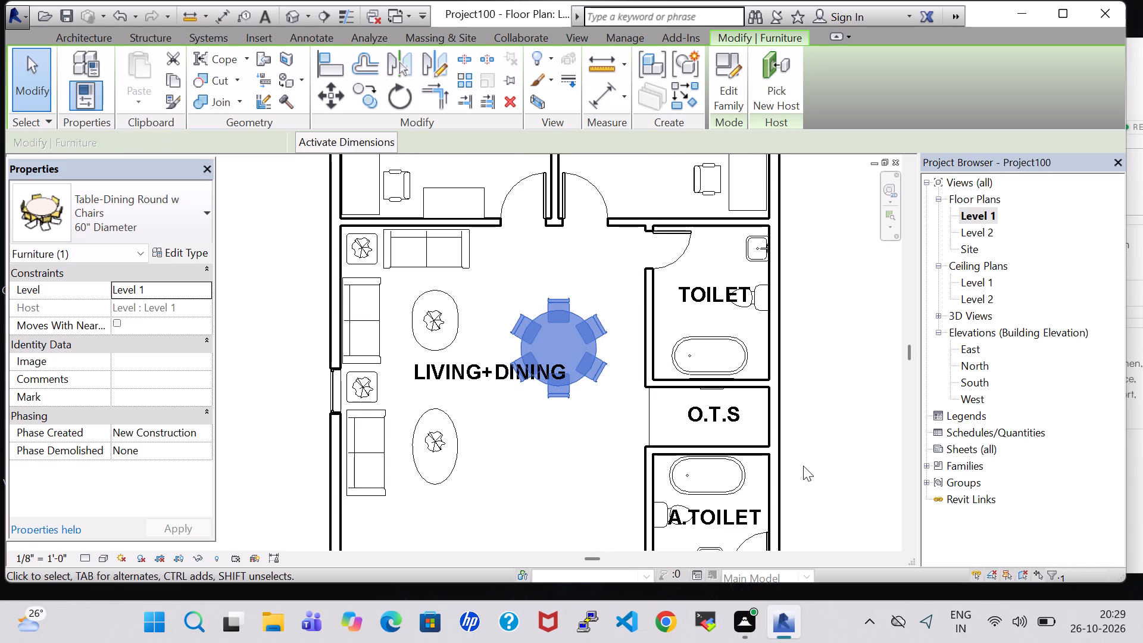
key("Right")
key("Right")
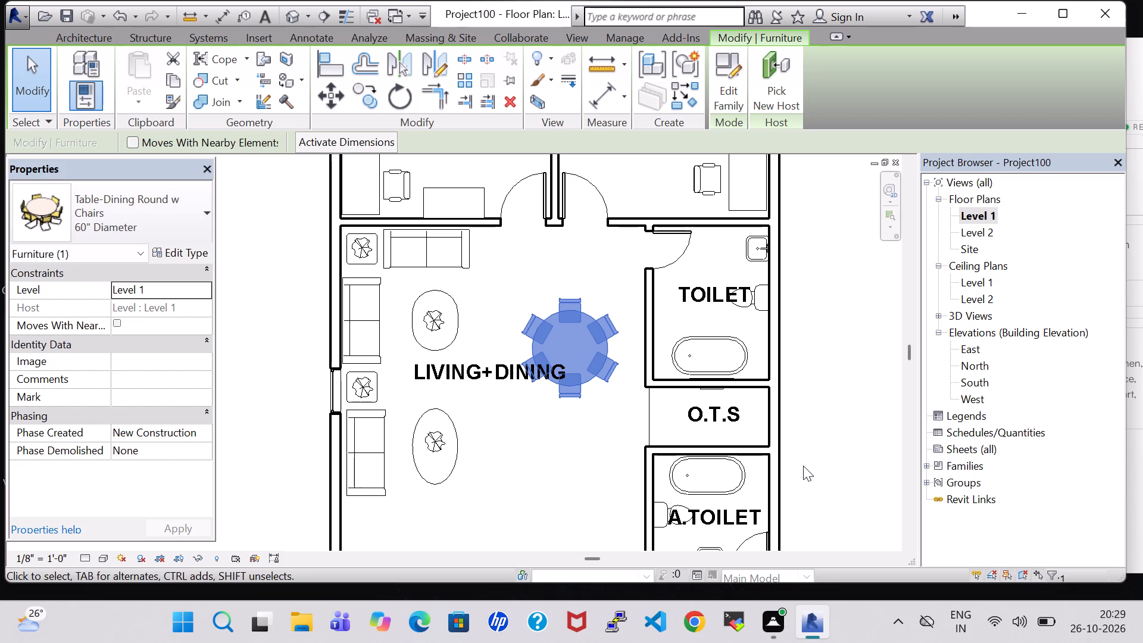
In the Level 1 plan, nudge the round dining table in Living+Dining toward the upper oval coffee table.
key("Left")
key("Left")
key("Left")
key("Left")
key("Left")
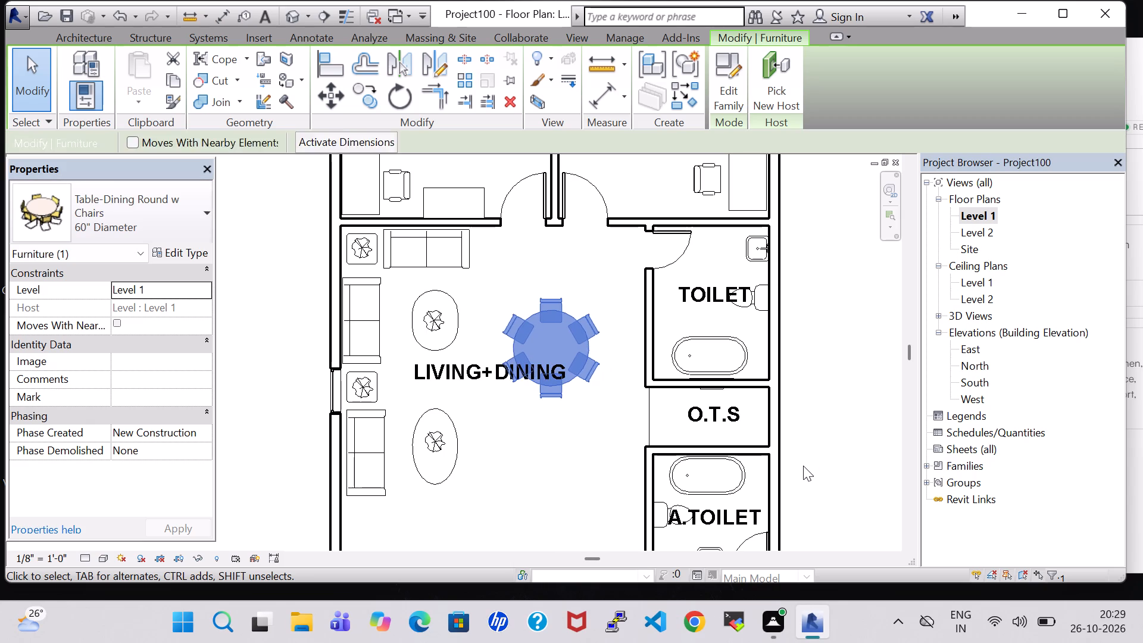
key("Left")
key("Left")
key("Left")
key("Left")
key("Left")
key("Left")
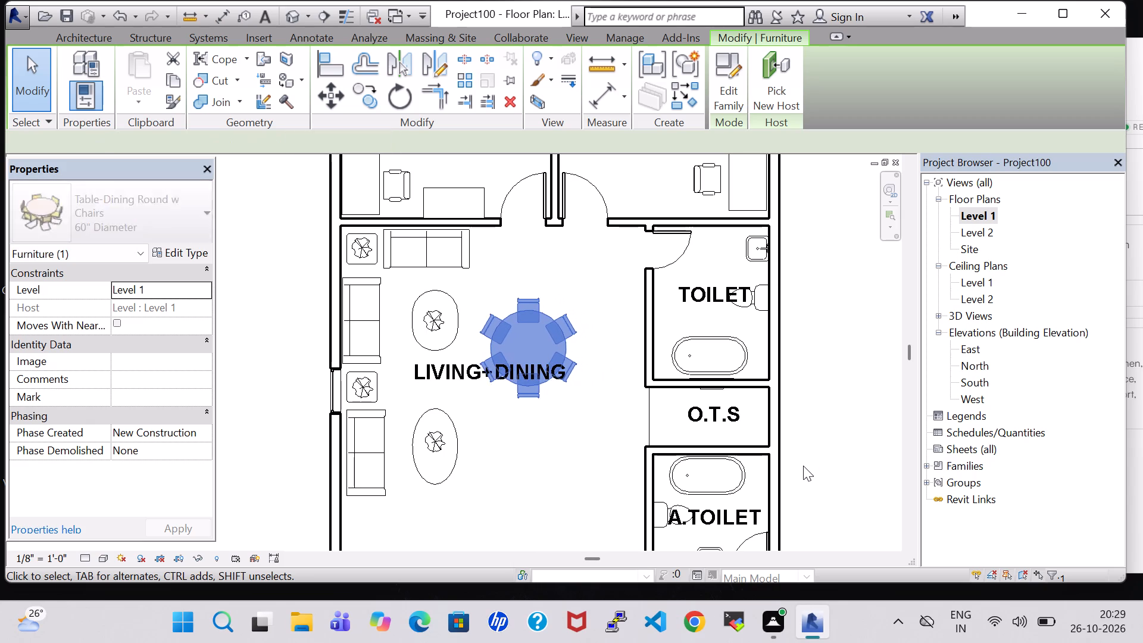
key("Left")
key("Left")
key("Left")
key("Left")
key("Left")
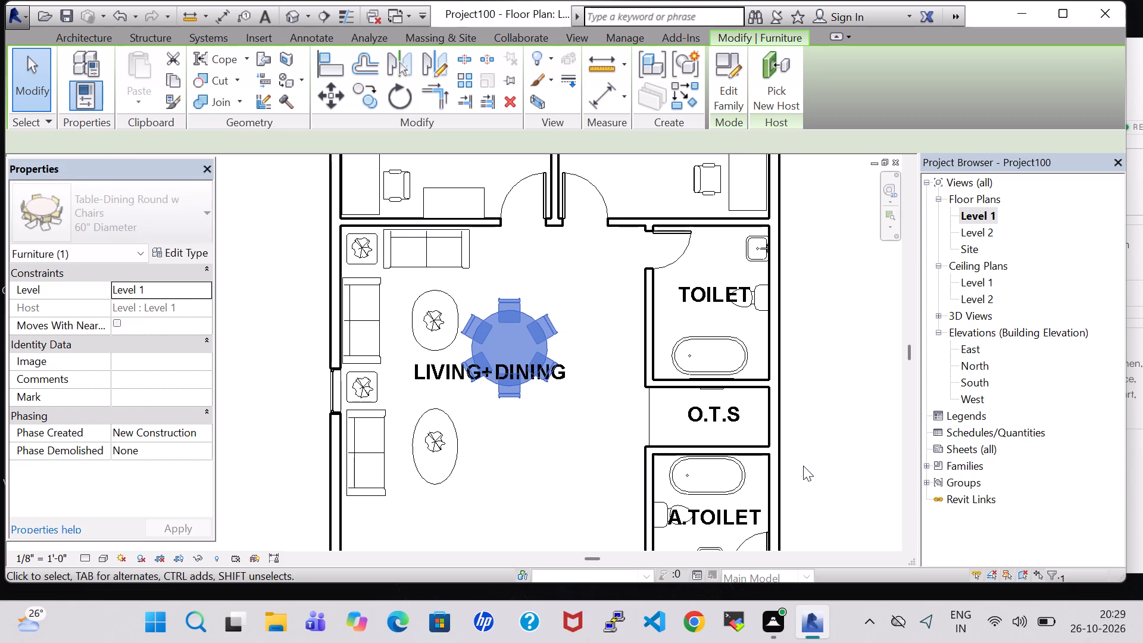
Try the round dining table at different heights between the two oval coffee tables, leaving it level with the LIVING+DINING label.
key("Down")
key("Down")
key("Down")
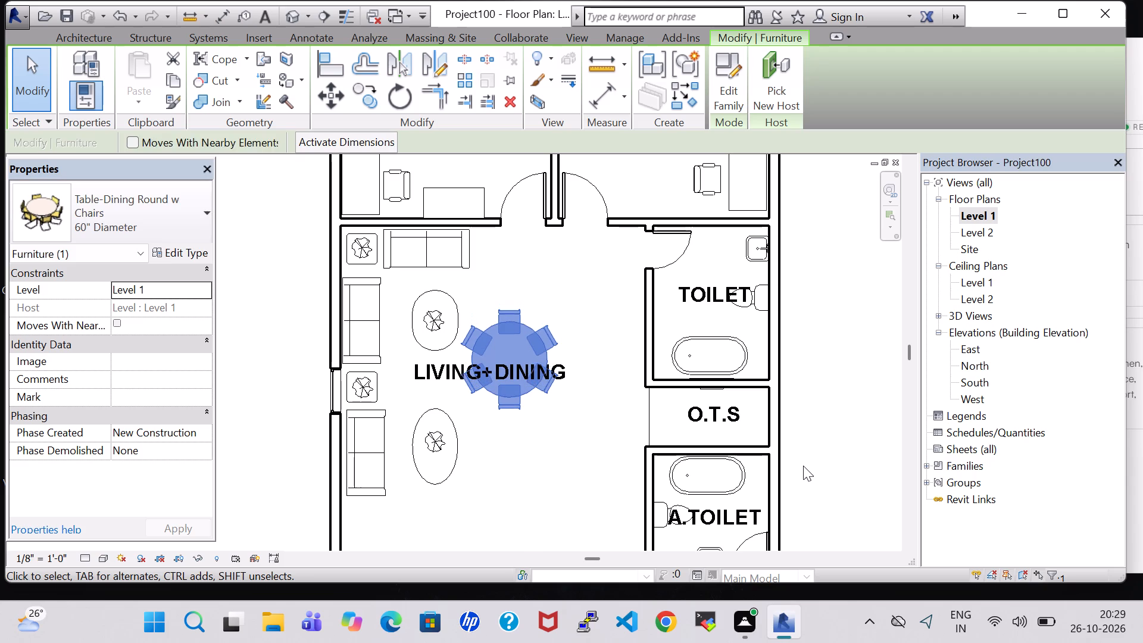
key("Down")
key("Down")
key("Down")
key("Down")
key("Down")
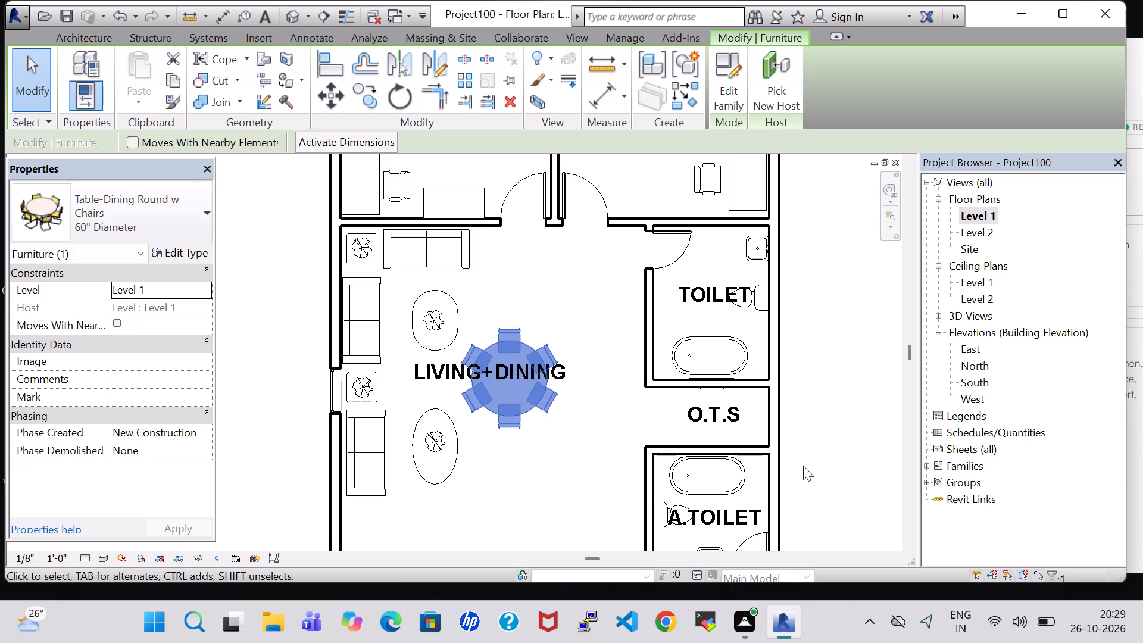
key("Up")
key("Up")
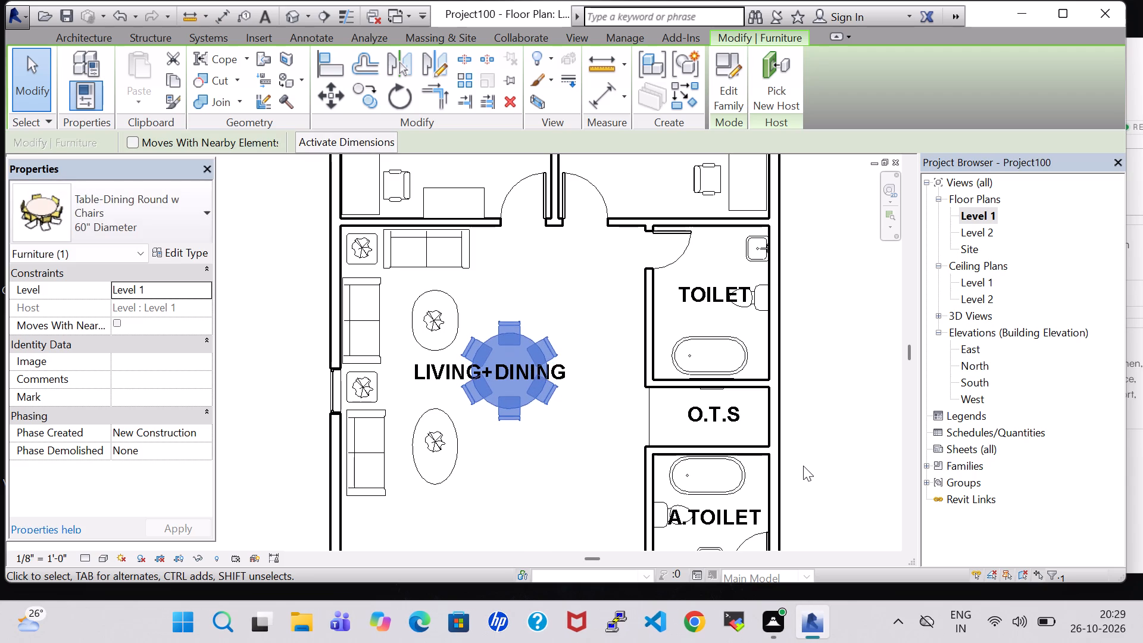
key("Up")
key("Up")
key("Up")
key("Up")
key("Up")
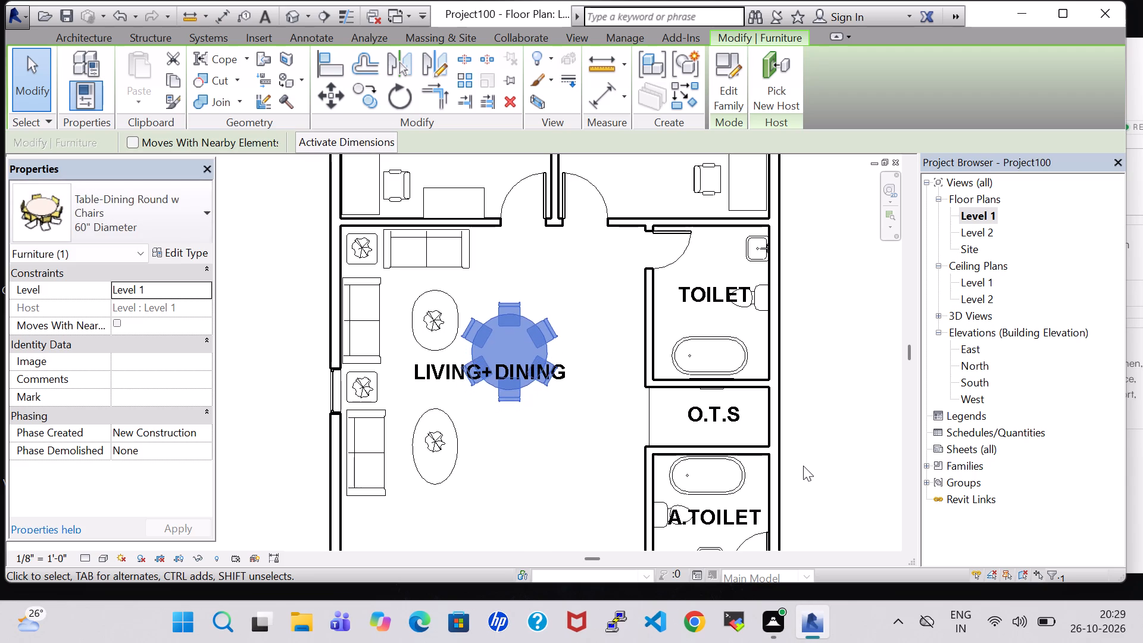
key("Up")
key("Up")
key("Up")
key("Down")
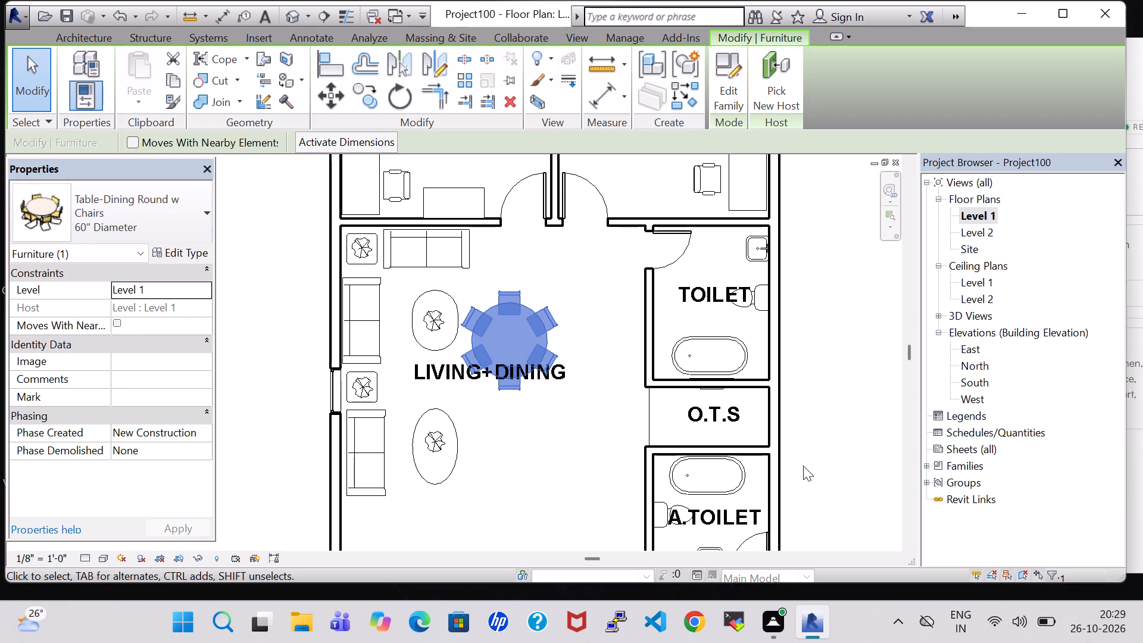
key("Down")
key("Down")
key("Down")
key("Down")
key("Down")
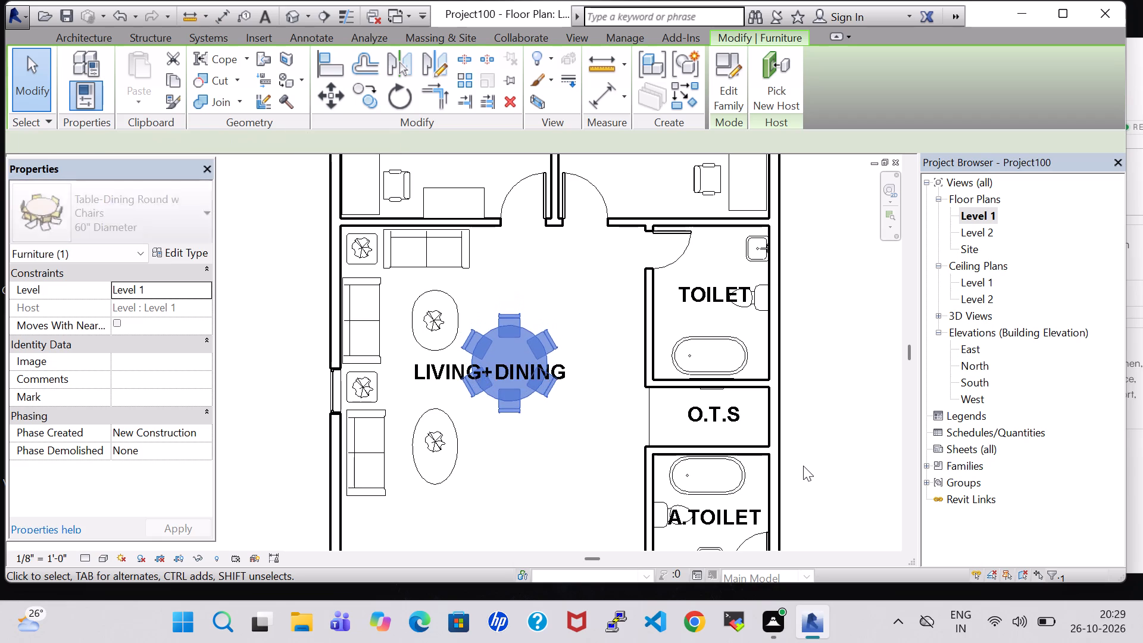
key("Down")
key("Down")
key("Down")
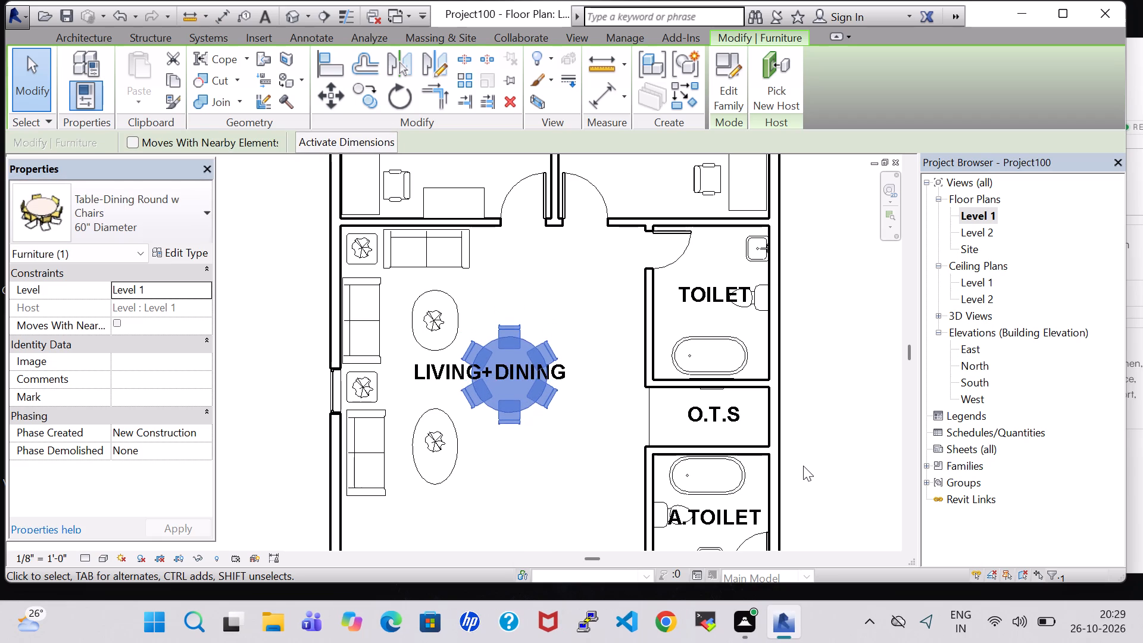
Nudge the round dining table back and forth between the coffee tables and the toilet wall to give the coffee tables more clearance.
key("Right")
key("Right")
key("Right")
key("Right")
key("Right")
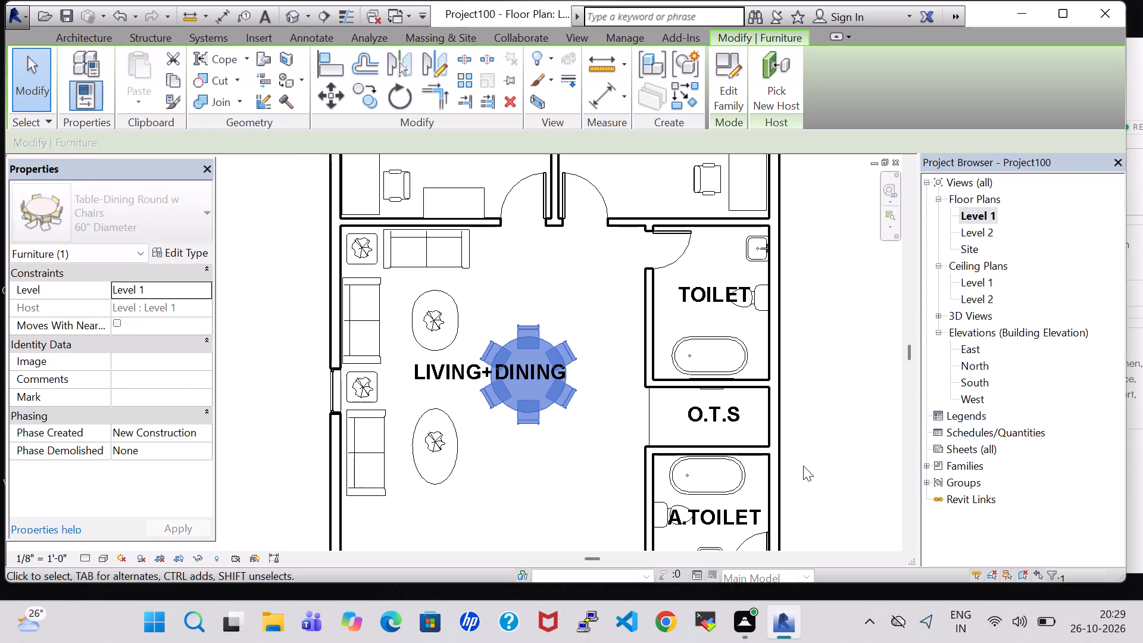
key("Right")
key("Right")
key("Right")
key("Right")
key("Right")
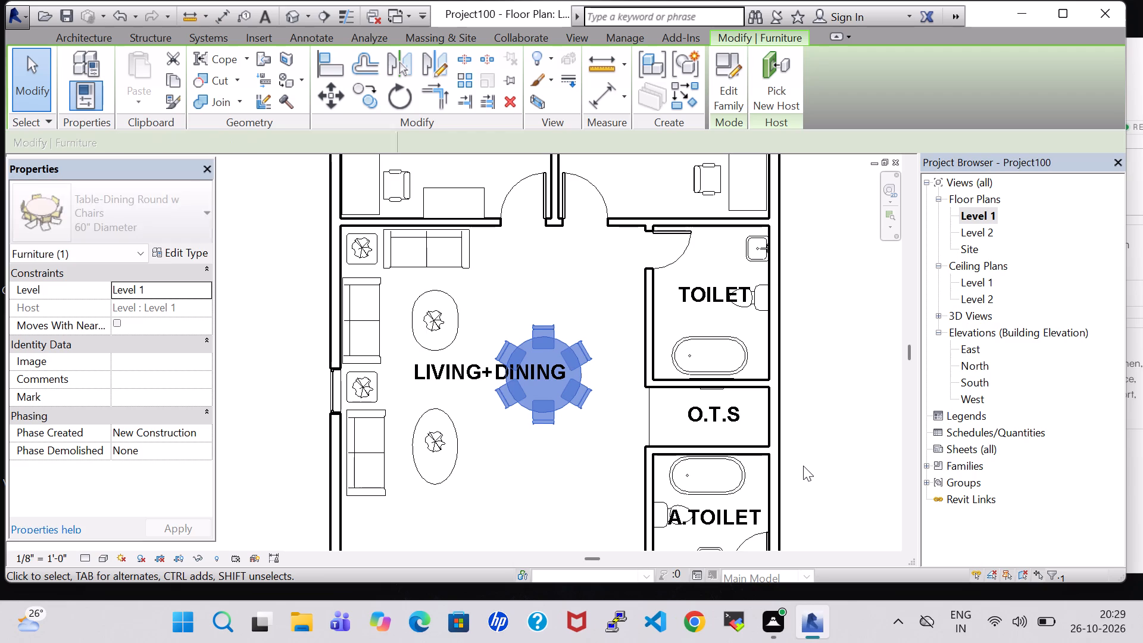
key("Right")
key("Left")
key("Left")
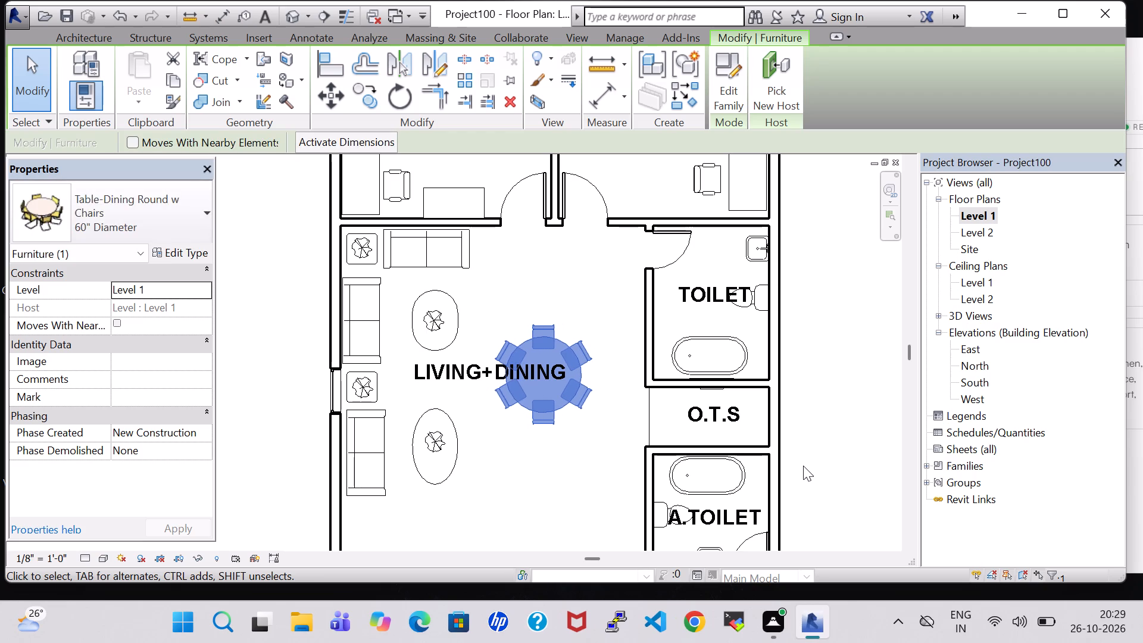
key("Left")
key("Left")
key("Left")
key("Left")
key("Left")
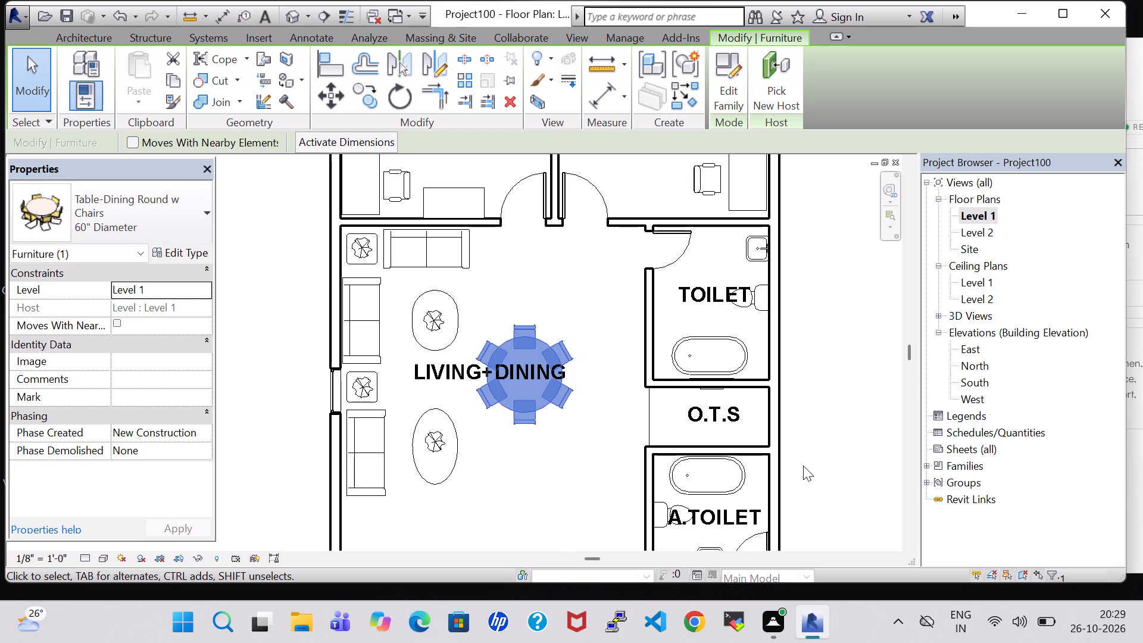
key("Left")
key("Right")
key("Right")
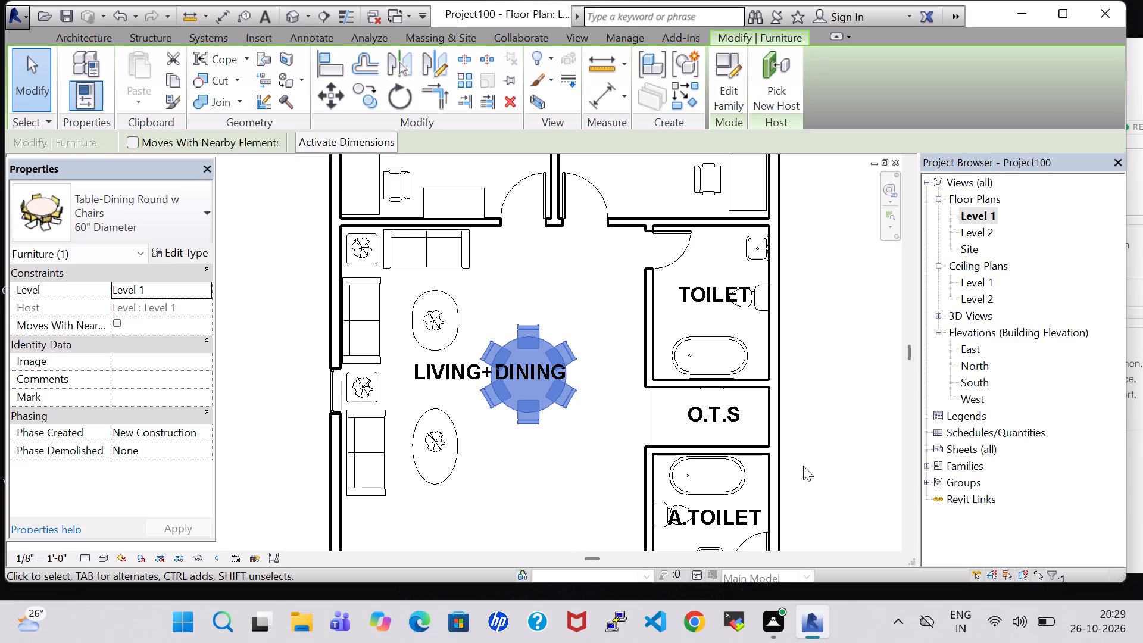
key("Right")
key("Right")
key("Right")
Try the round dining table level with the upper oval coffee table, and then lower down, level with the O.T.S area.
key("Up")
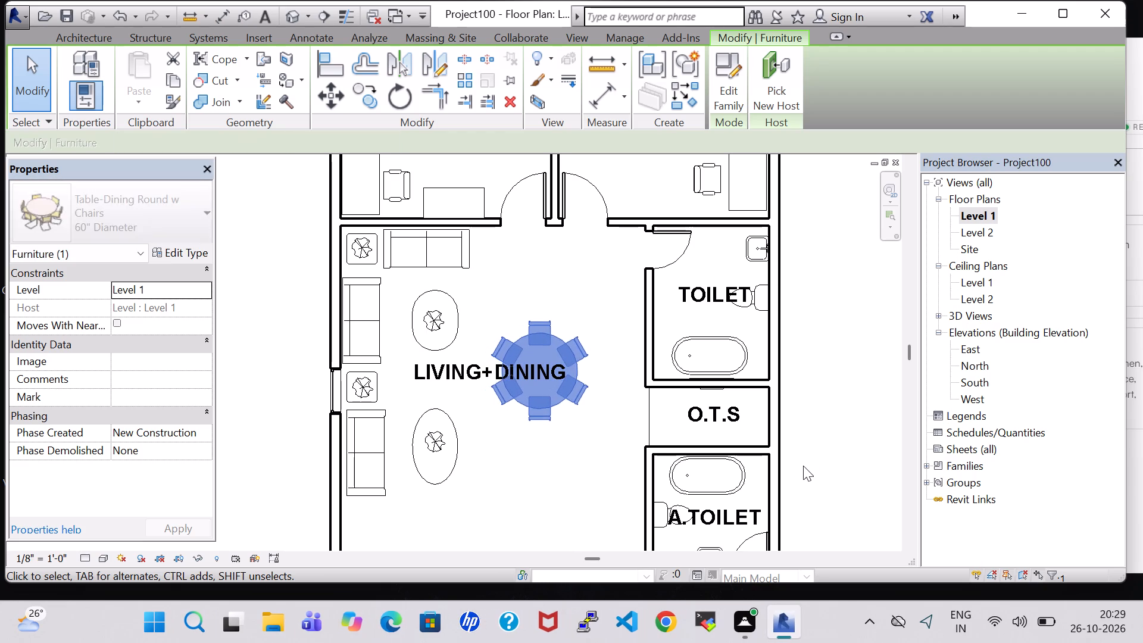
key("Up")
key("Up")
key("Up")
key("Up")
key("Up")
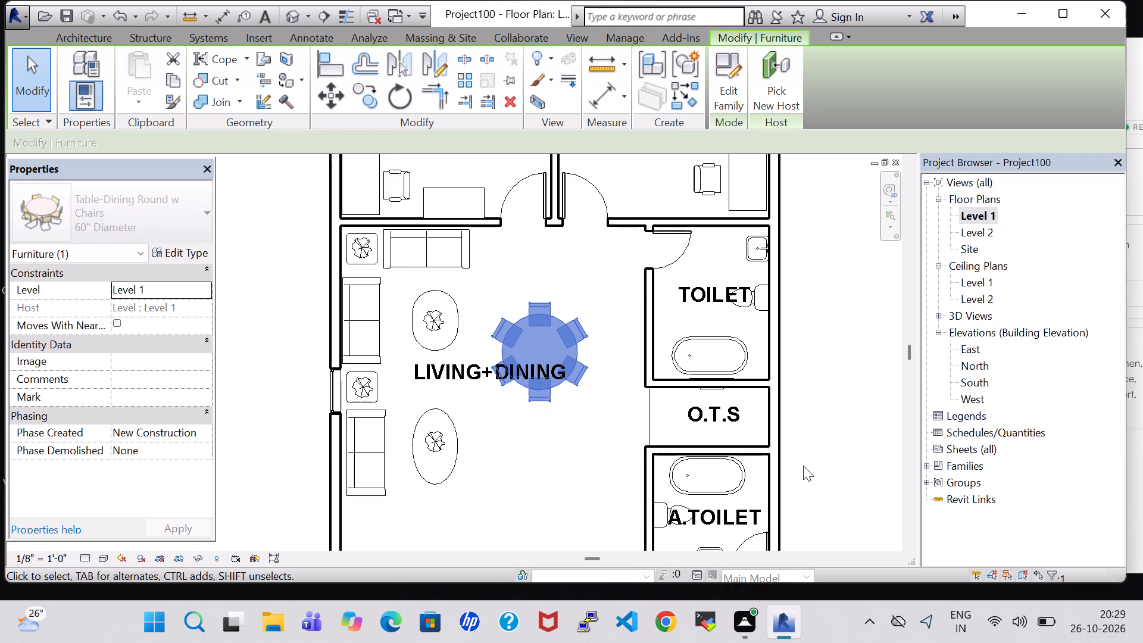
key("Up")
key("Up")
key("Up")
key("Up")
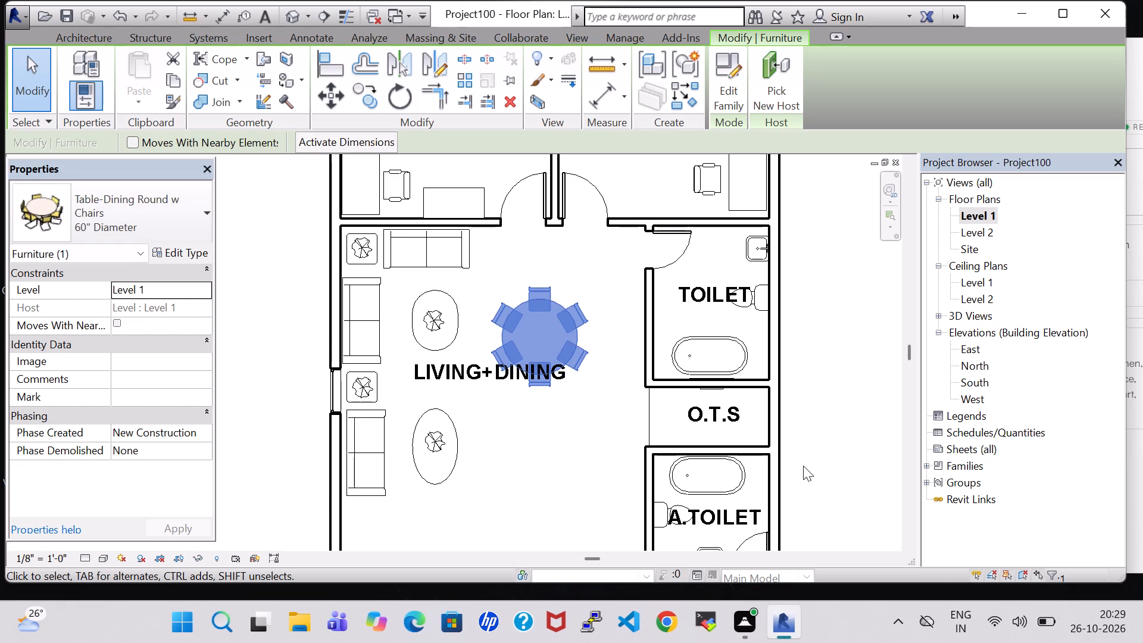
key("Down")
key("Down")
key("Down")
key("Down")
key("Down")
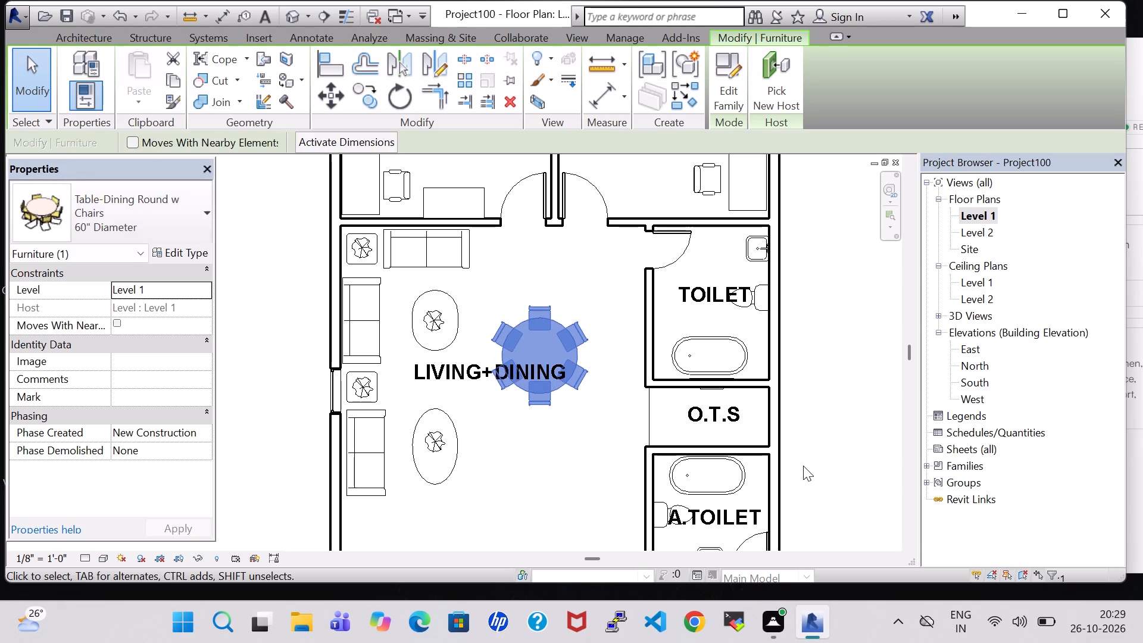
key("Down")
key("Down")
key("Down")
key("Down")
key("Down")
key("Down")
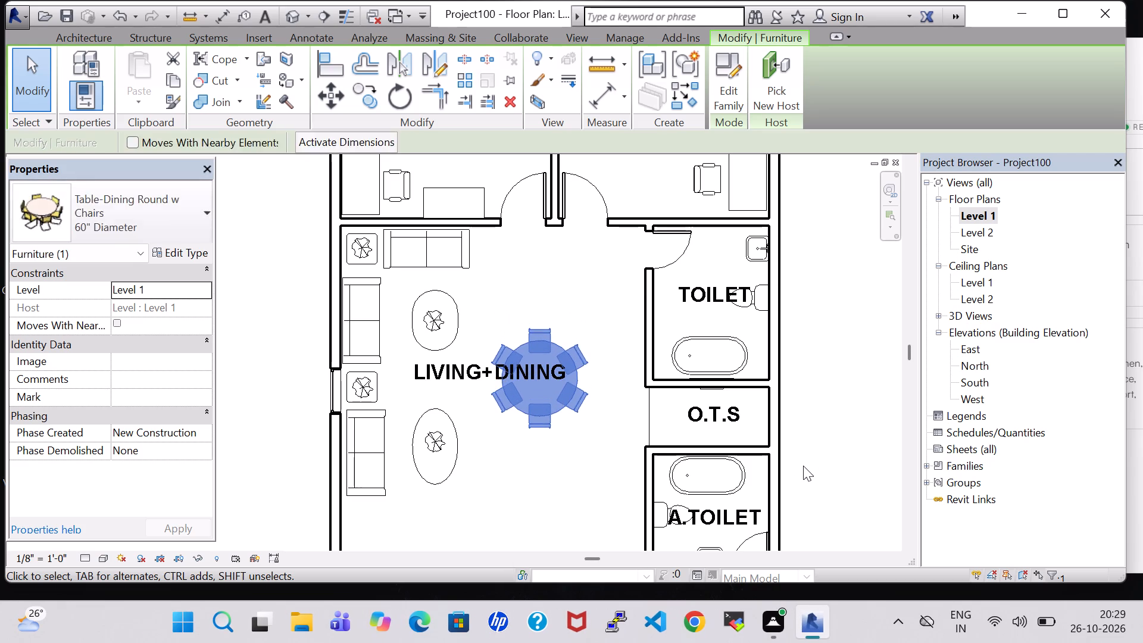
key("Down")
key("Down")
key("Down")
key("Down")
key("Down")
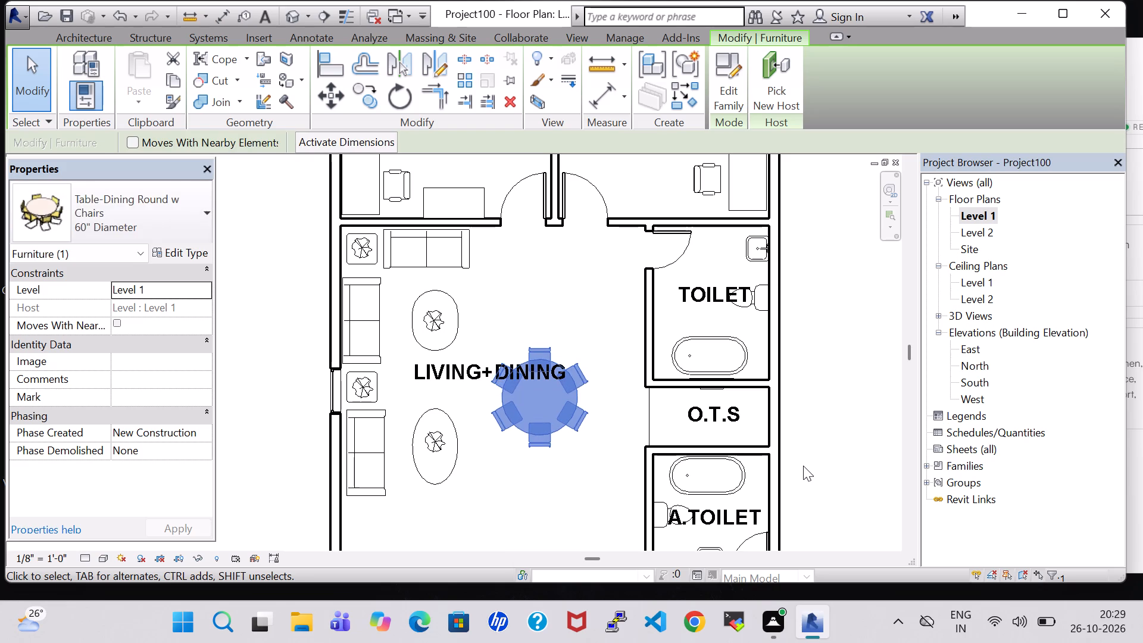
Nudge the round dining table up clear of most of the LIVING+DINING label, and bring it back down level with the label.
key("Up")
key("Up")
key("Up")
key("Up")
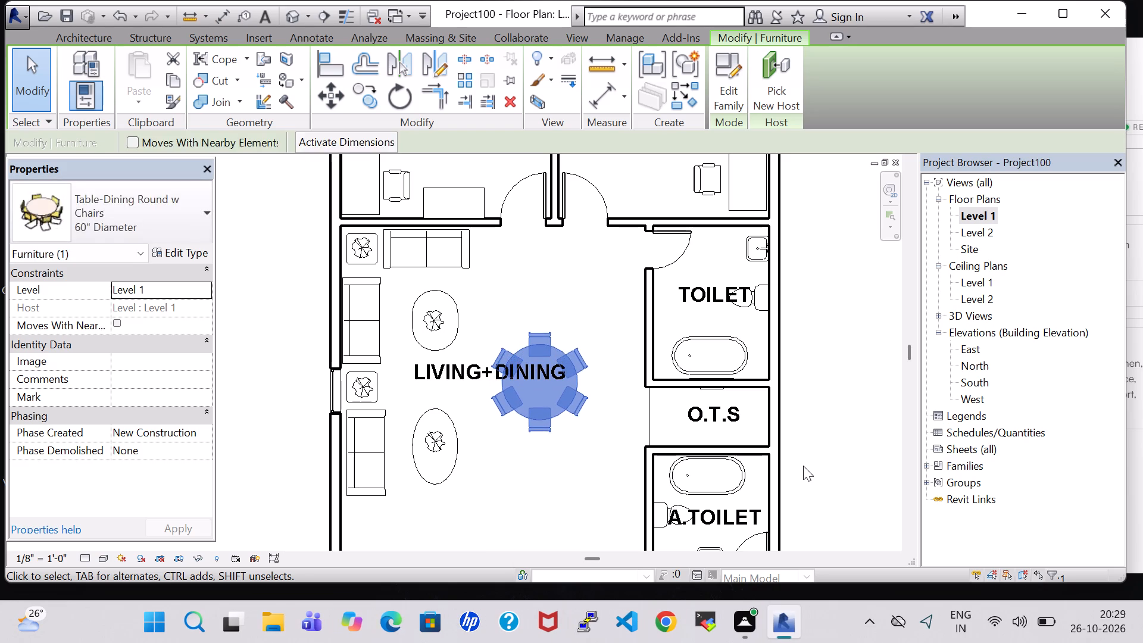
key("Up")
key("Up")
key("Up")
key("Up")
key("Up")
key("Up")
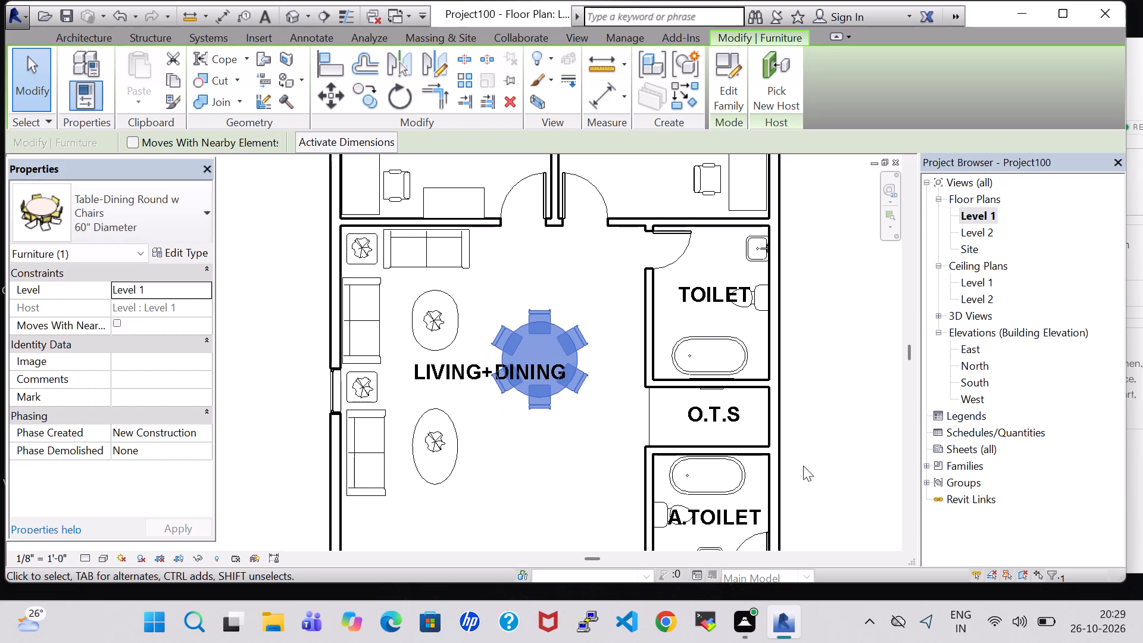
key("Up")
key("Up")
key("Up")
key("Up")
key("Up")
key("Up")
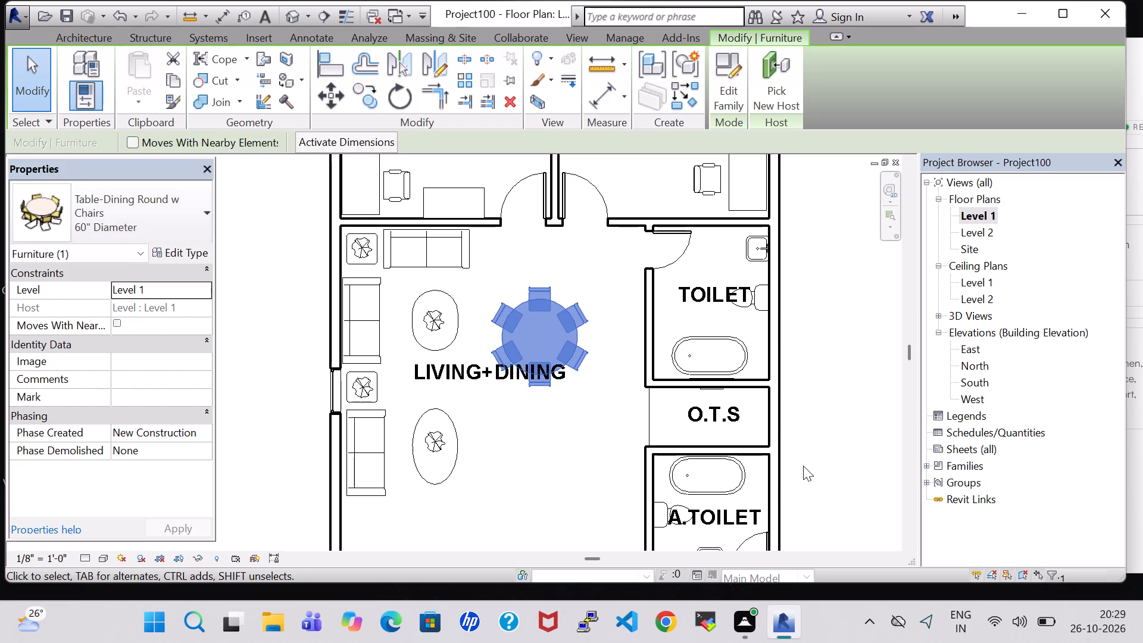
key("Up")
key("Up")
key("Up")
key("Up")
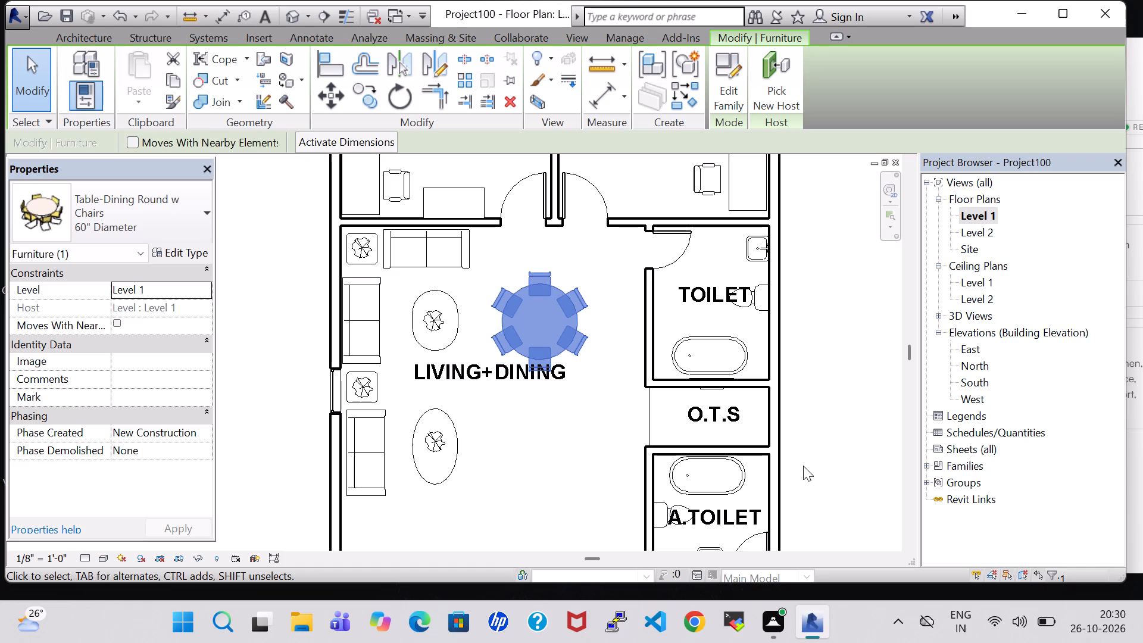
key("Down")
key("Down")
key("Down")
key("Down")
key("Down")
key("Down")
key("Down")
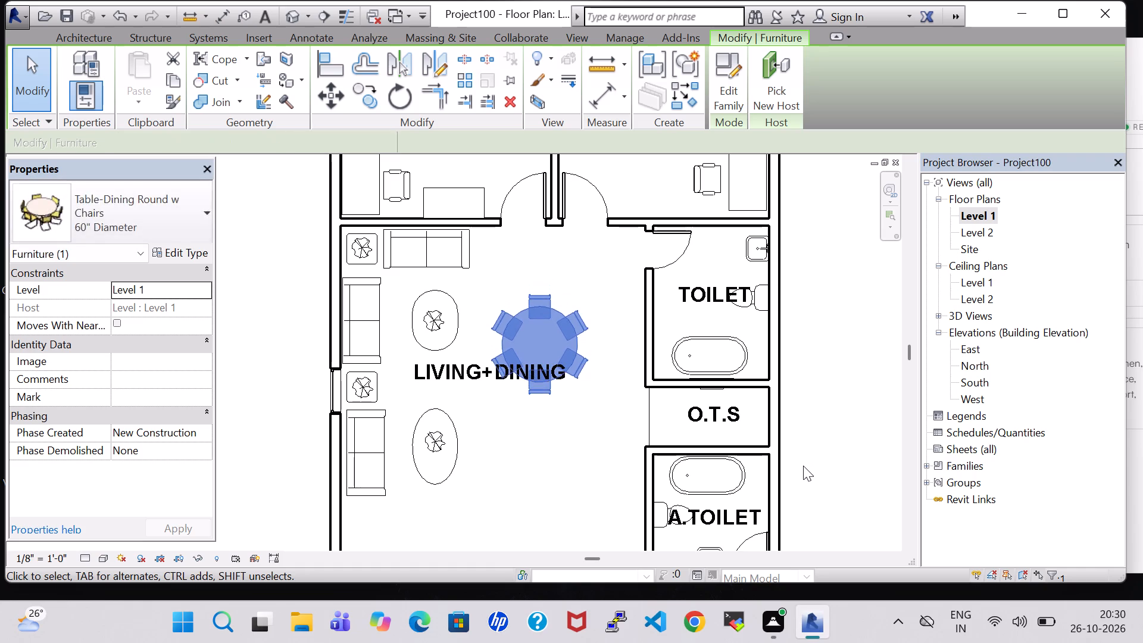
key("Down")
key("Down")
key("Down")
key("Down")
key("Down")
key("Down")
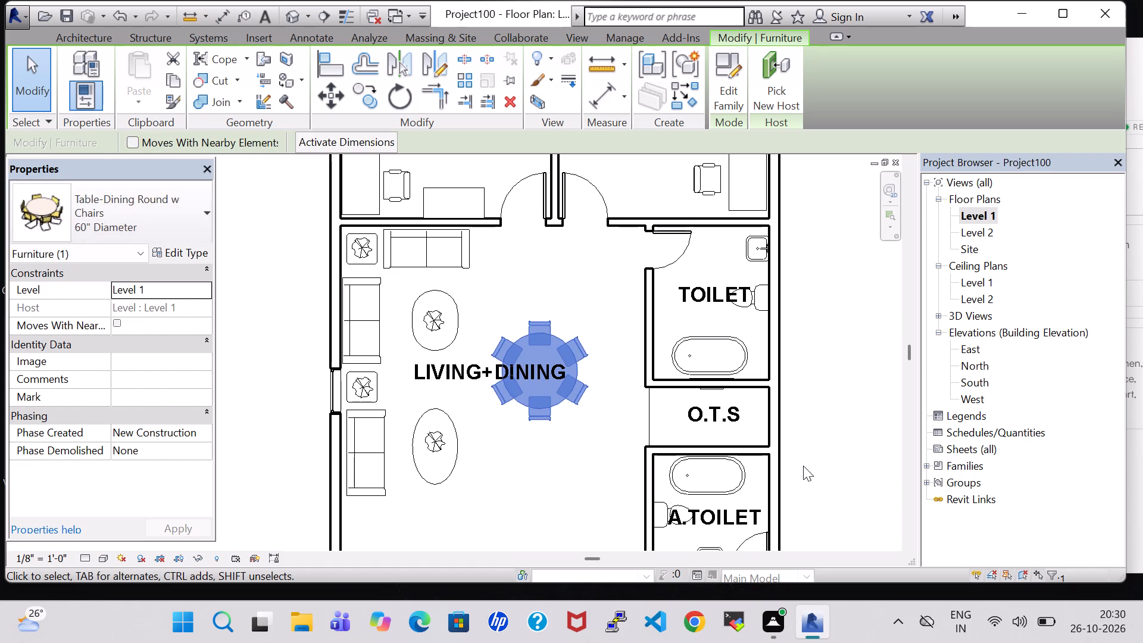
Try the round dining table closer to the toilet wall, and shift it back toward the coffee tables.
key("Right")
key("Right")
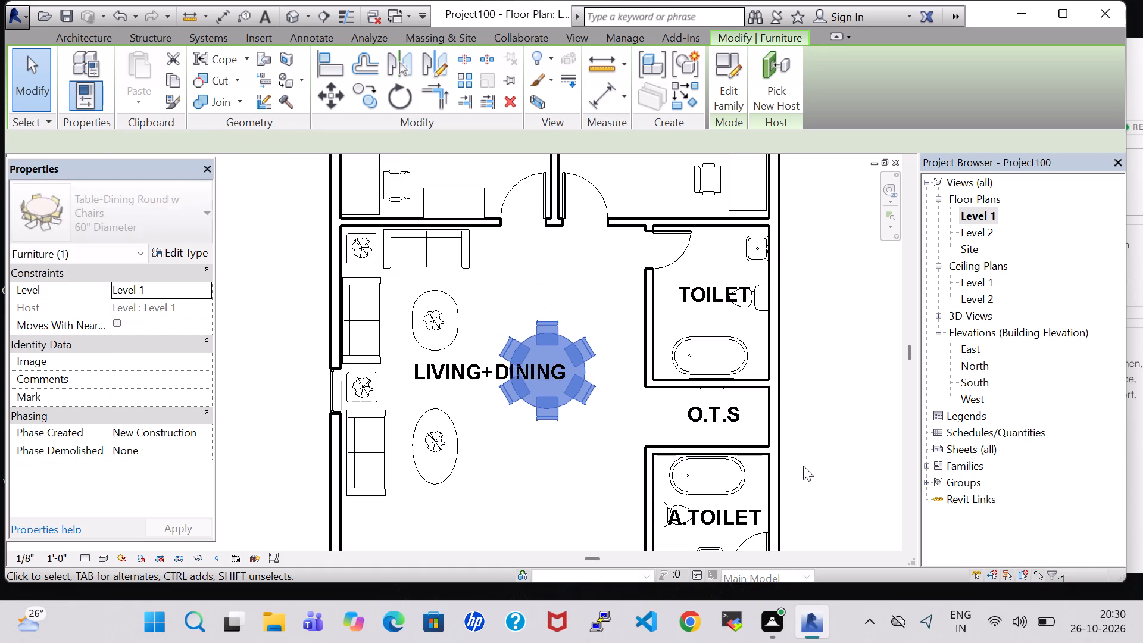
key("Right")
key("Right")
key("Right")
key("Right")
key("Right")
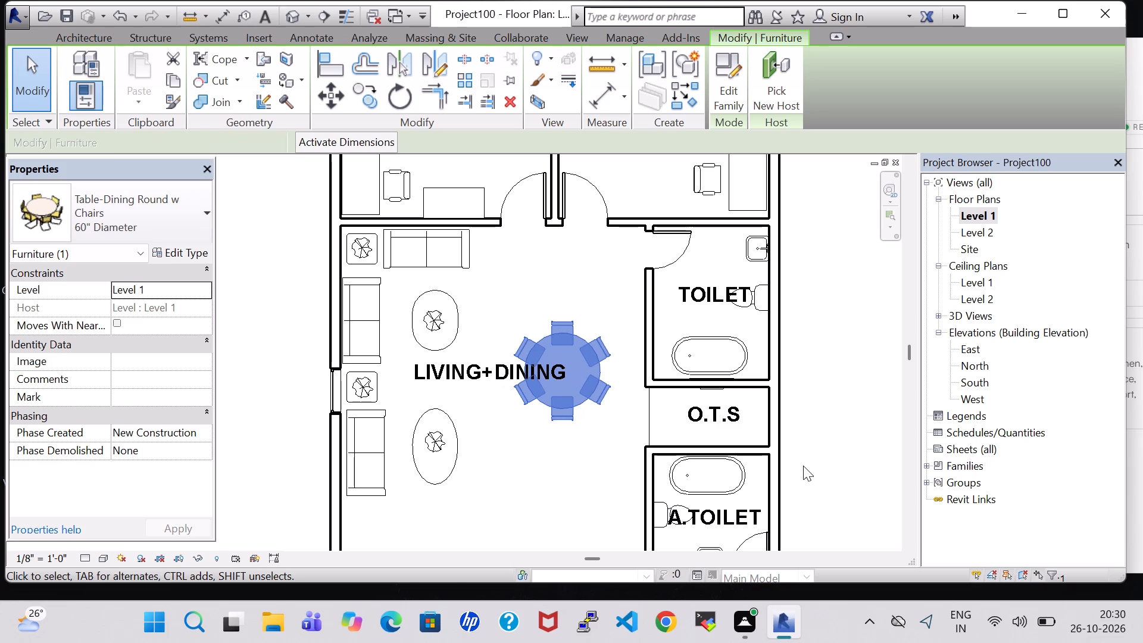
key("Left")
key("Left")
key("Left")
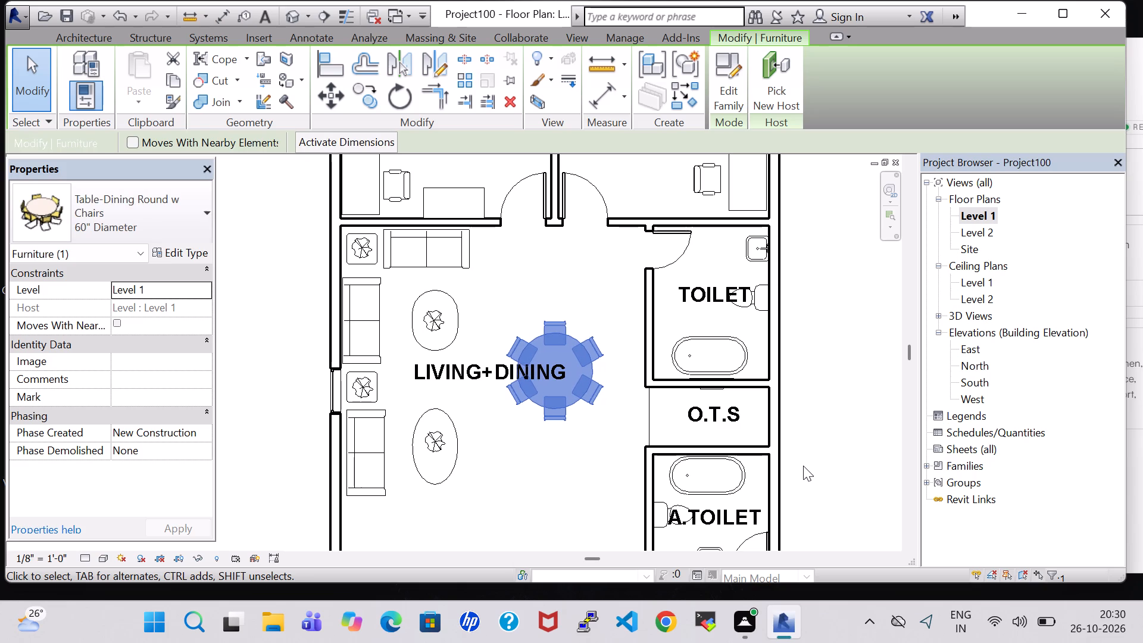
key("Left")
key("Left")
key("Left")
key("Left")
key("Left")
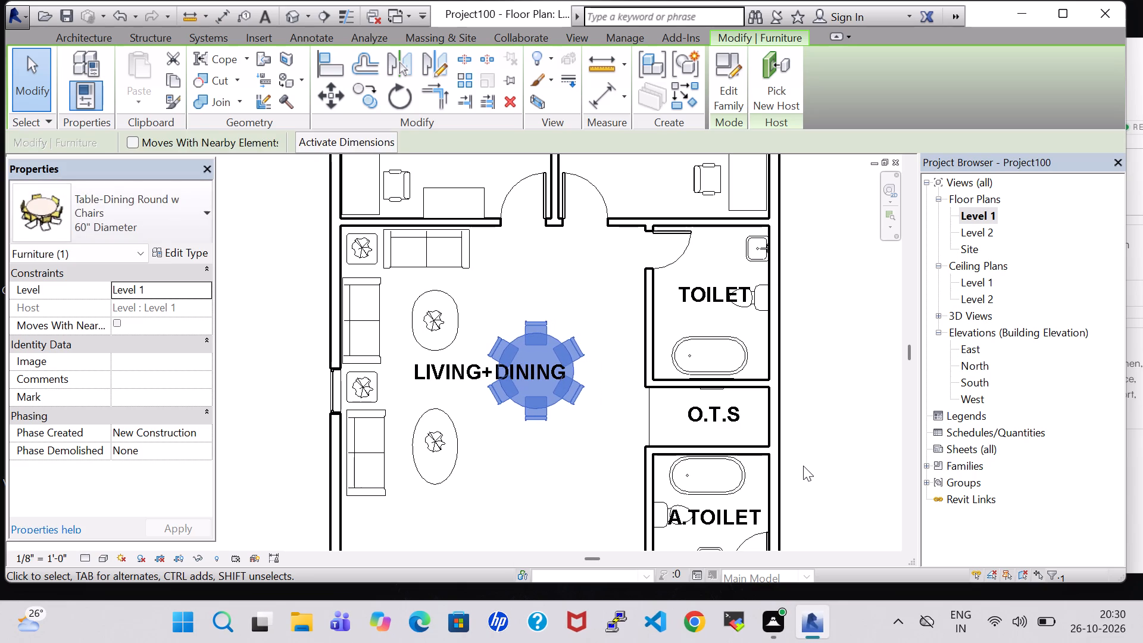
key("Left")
Nudge the round dining table toward the toilet and O.T.S walls until its nearest chairs stand just short of the wall.
key("Right")
key("Right")
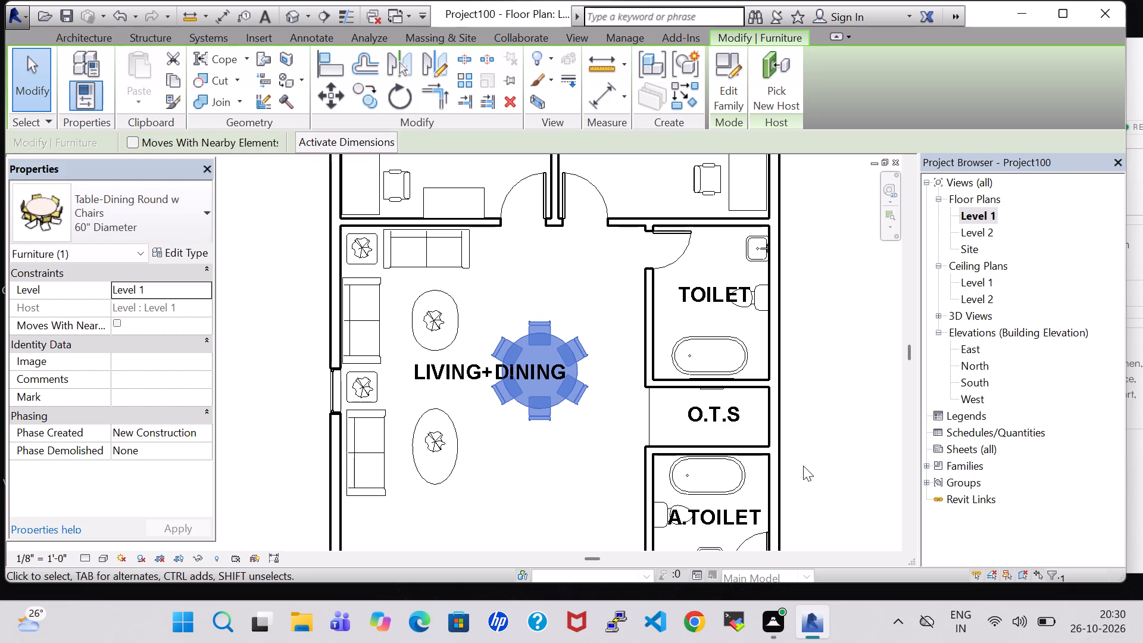
key("Right")
key("Right")
key("Right")
key("Right")
key("Right")
key("Right")
key("Right")
key("Right")
key("Right")
key("Right")
key("Right")
key("Right")
key("Right")
key("Right")
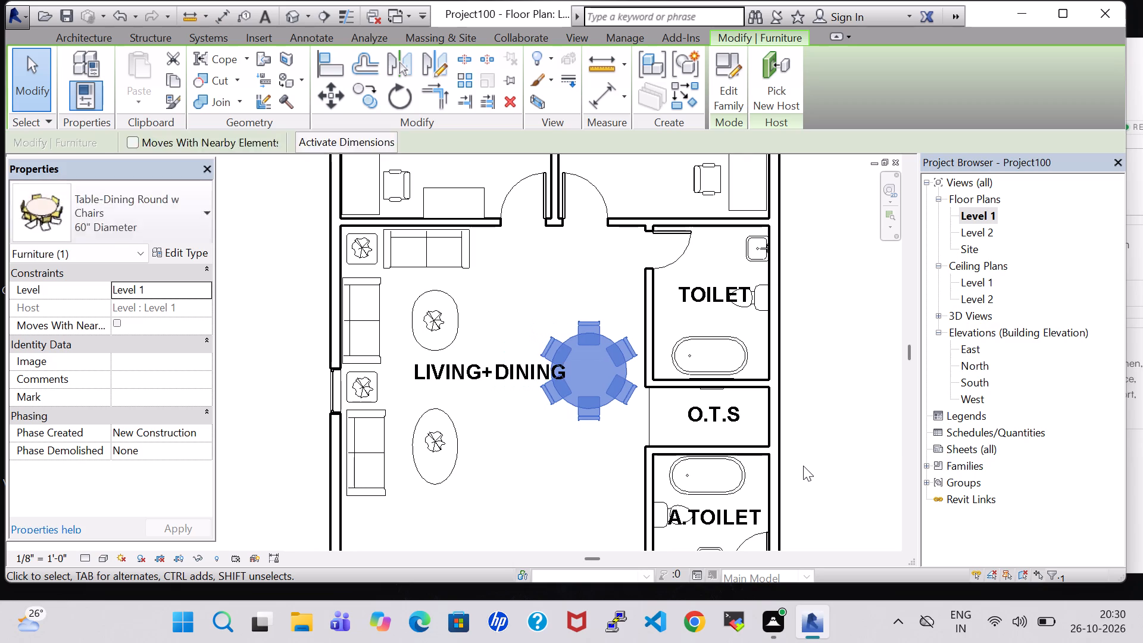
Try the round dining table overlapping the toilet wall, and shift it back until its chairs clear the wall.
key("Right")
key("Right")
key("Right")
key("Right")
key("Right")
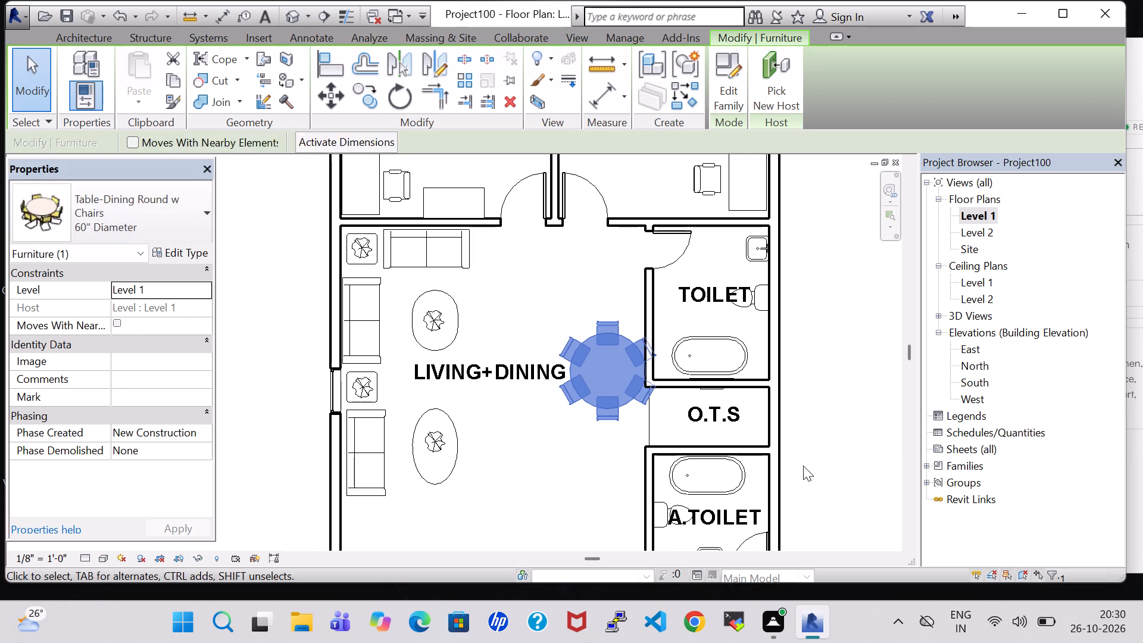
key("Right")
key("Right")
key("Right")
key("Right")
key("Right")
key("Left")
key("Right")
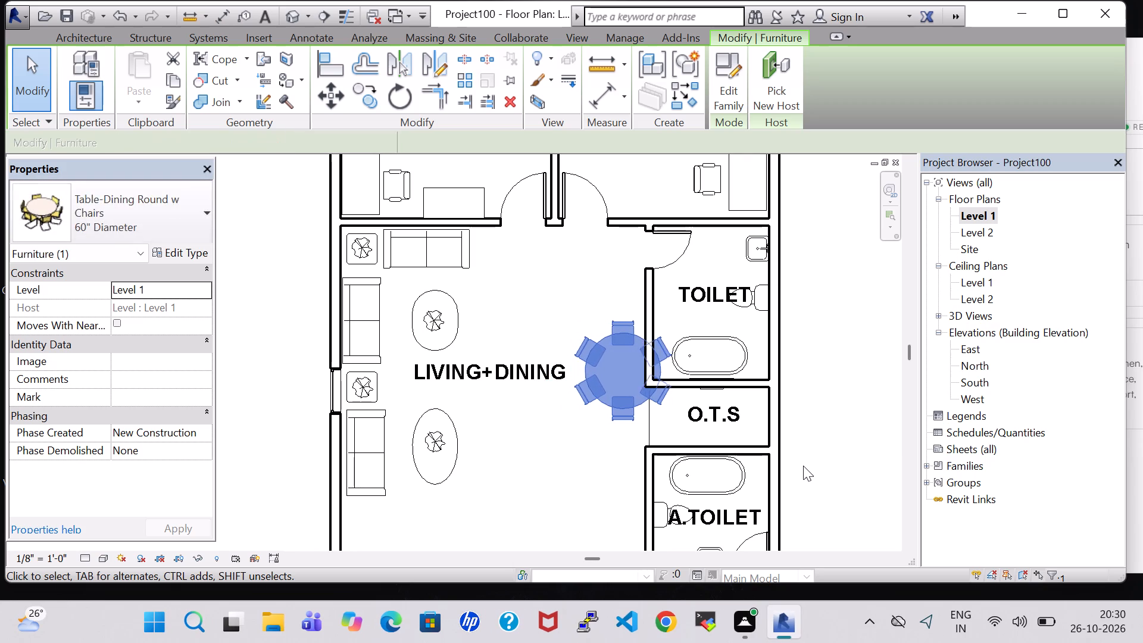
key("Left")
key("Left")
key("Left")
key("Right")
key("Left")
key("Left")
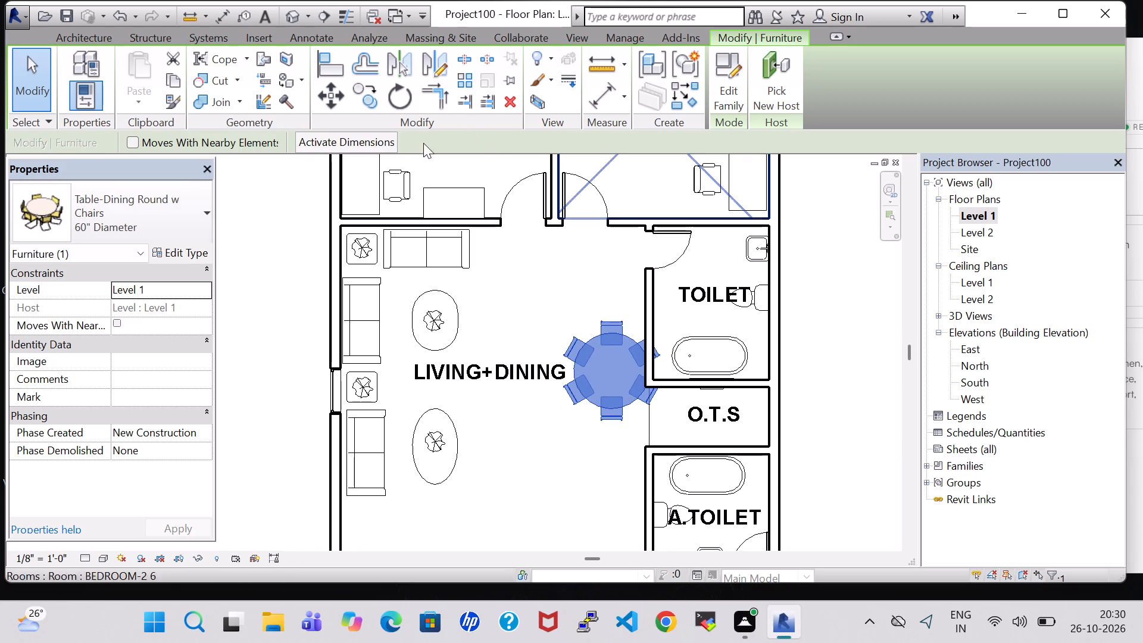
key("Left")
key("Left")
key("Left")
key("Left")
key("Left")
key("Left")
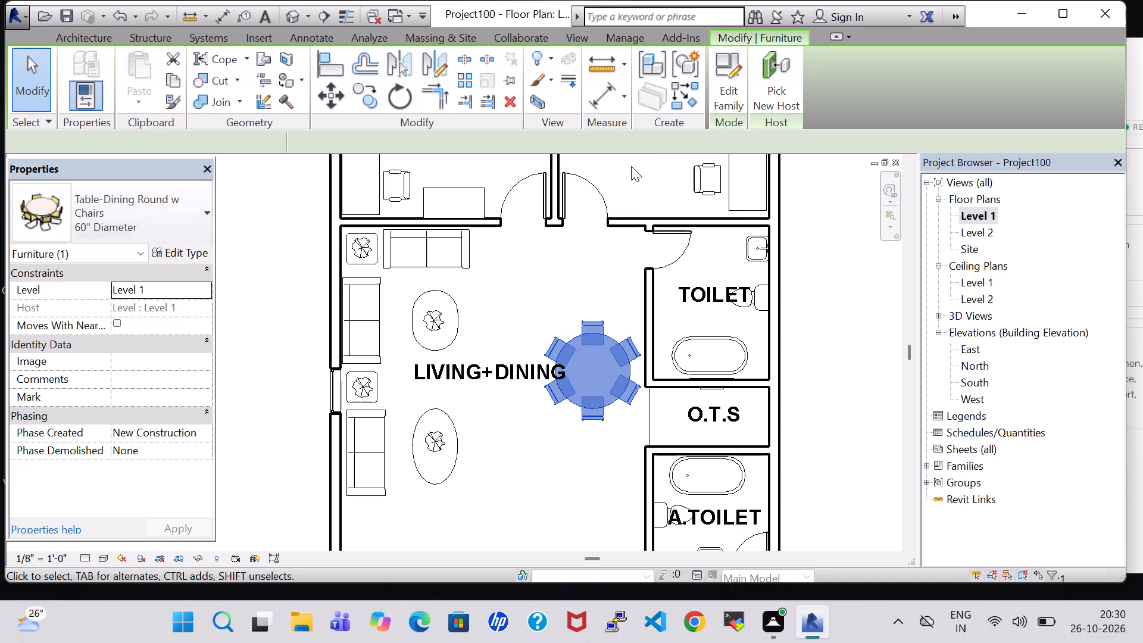
Nudge the round dining table farther from the toilet wall, over the end of the LIVING+DINING label.
key("Left")
key("Left")
key("Left")
key("Left")
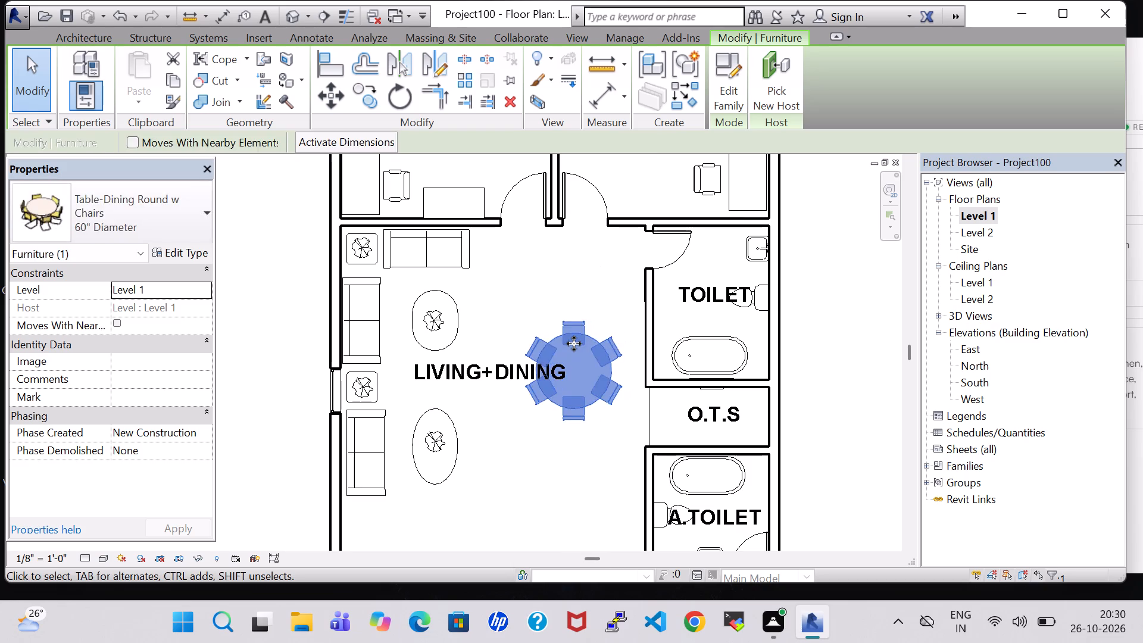
key("Left")
key("Left")
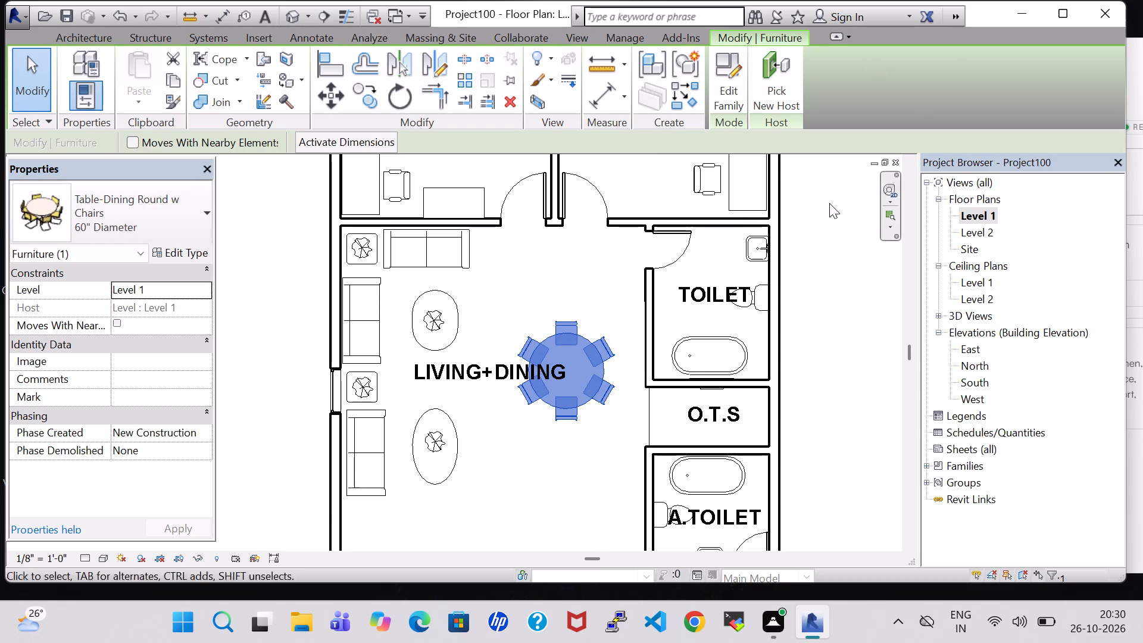
left_click(798, 337)
Move the round dining table up beside the toilet, roughly level with the upper oval coffee table.
left_click(569, 363)
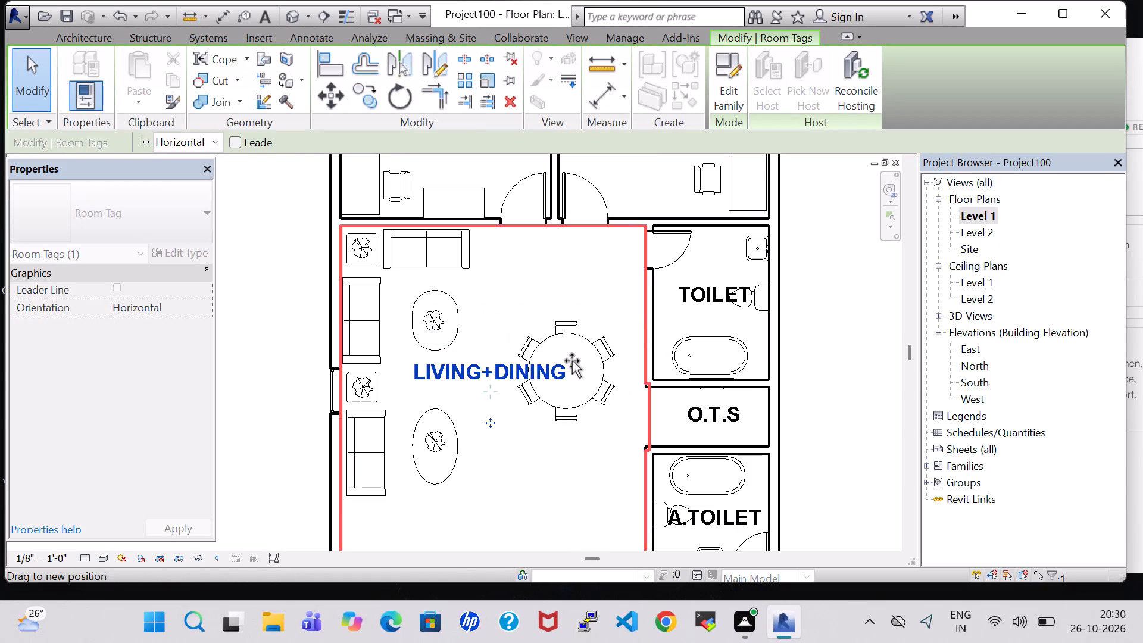
left_click(579, 328)
left_click_drag(579, 339, 589, 288)
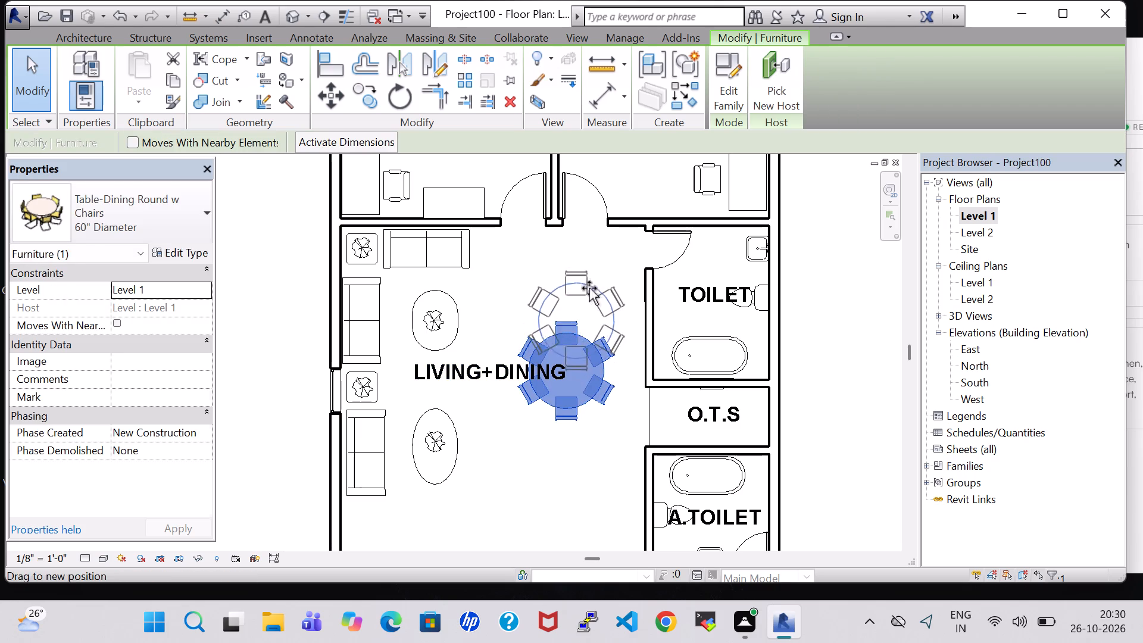
left_click_drag(589, 288, 592, 286)
left_click(823, 320)
Nudge the round dining table slightly toward the bedroom doors so its chairs clear the LIVING+DINING label.
scroll(823, 324, "down", 1)
middle_click_drag(823, 324, 807, 341)
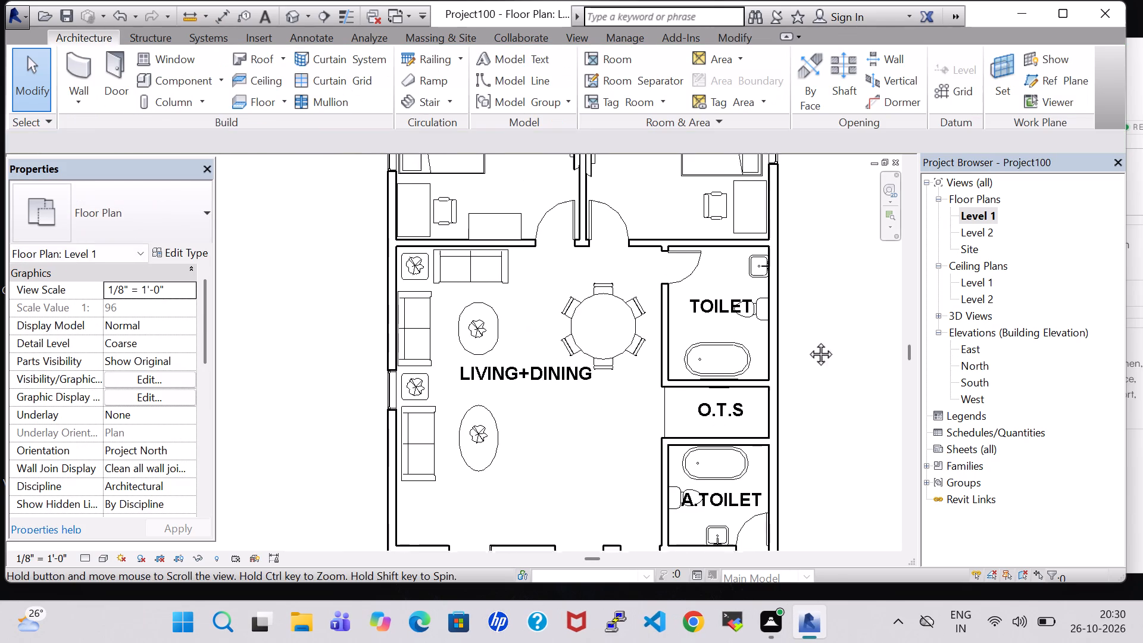
middle_click_drag(807, 341, 797, 352)
left_click(571, 354)
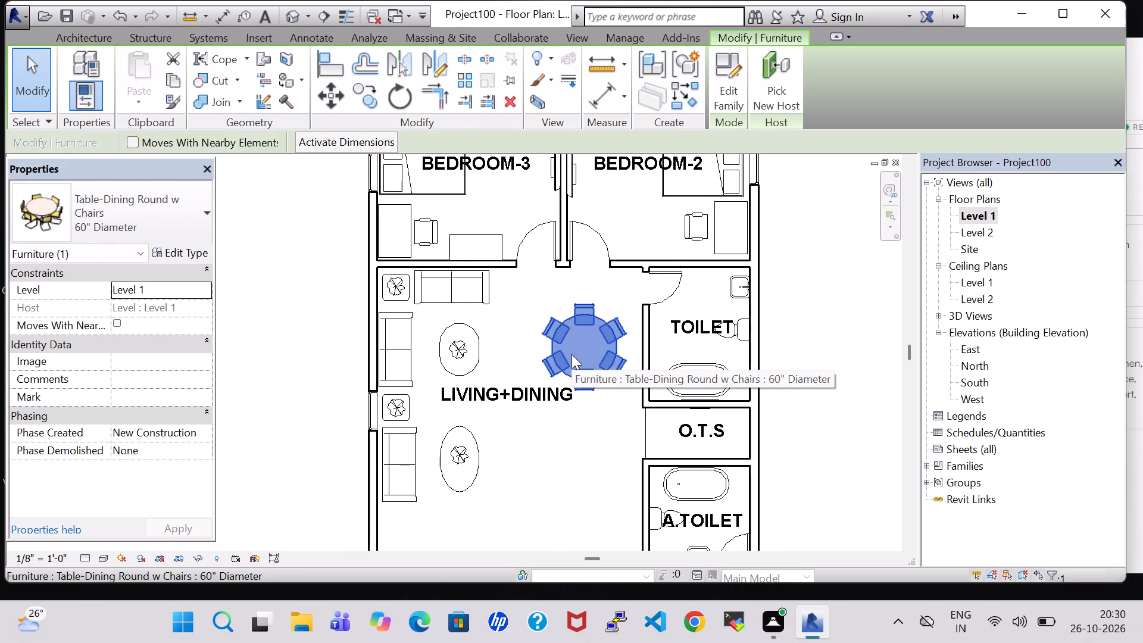
key("Up")
key("Up")
key("Up")
key("Up")
key("Down")
key("Up")
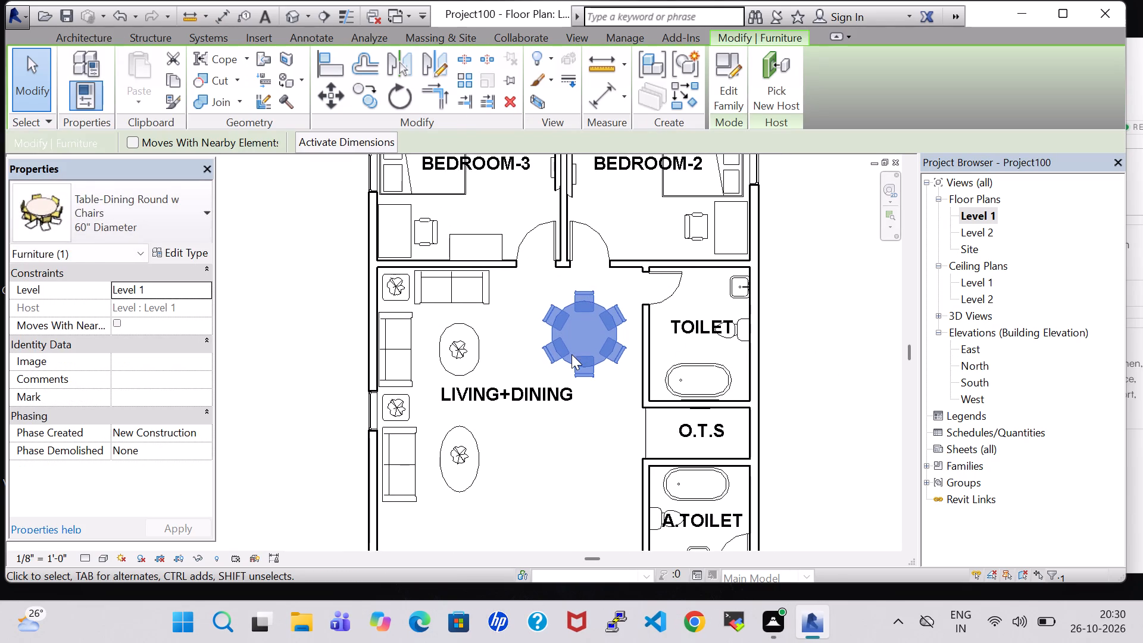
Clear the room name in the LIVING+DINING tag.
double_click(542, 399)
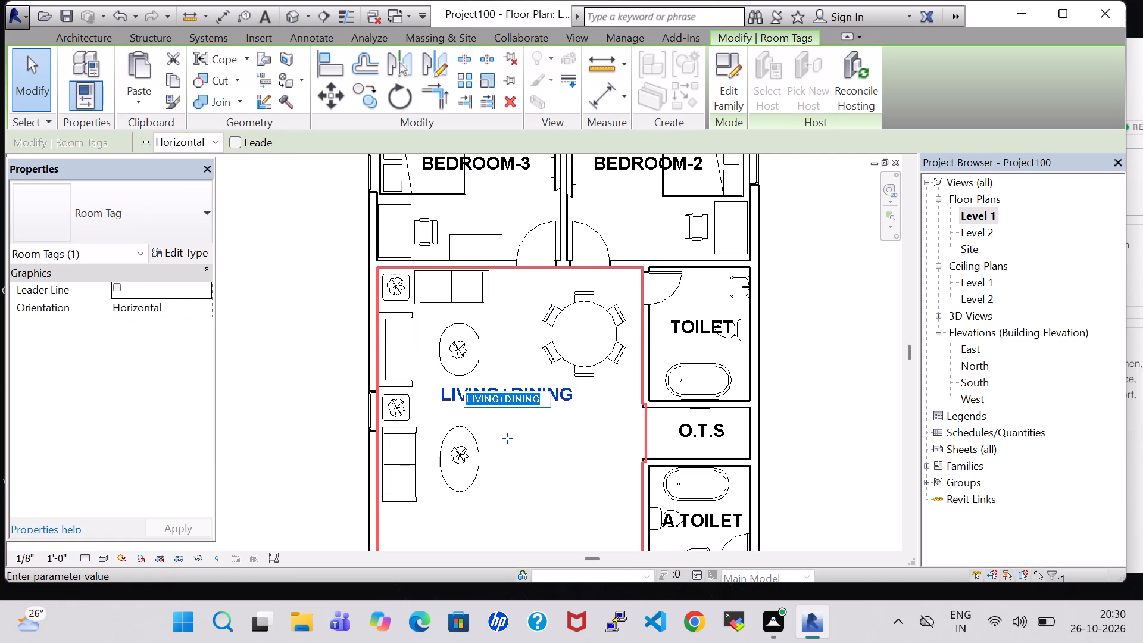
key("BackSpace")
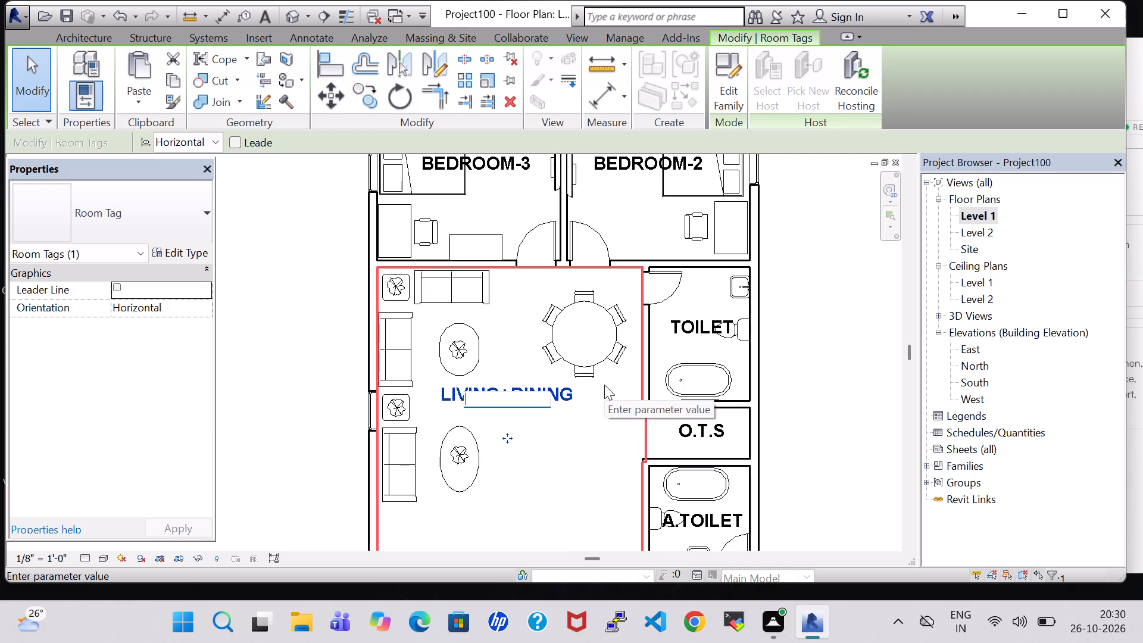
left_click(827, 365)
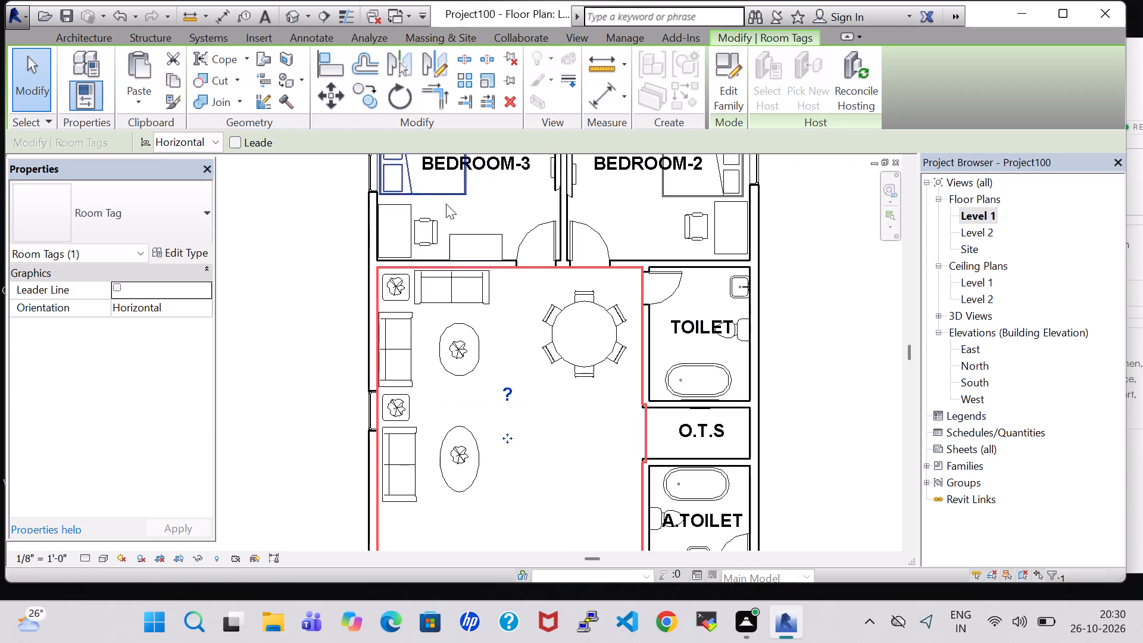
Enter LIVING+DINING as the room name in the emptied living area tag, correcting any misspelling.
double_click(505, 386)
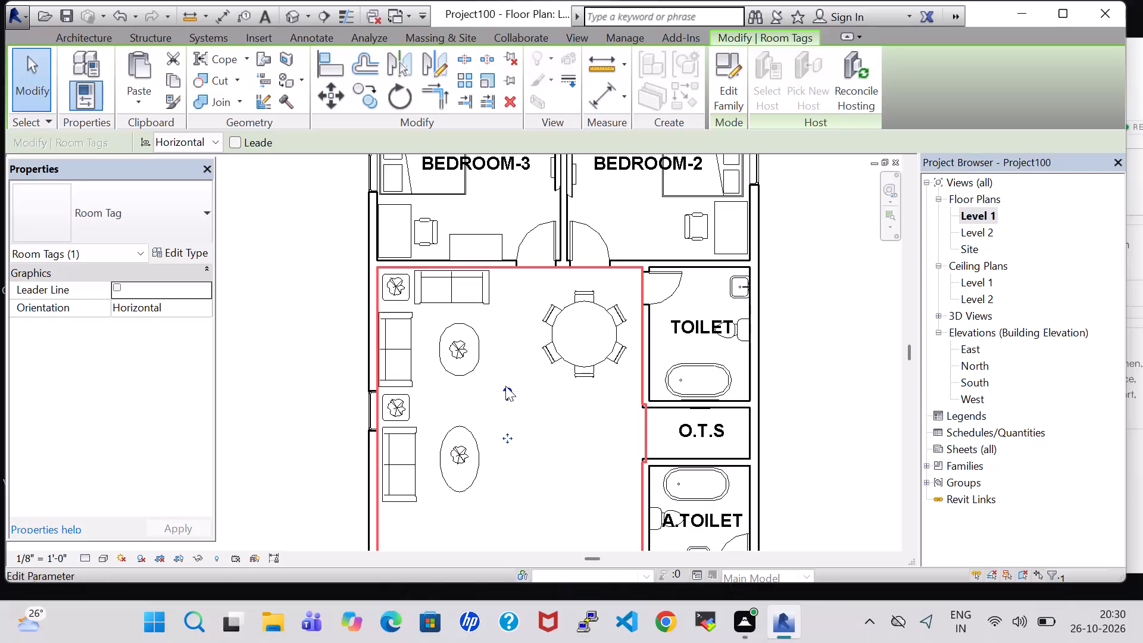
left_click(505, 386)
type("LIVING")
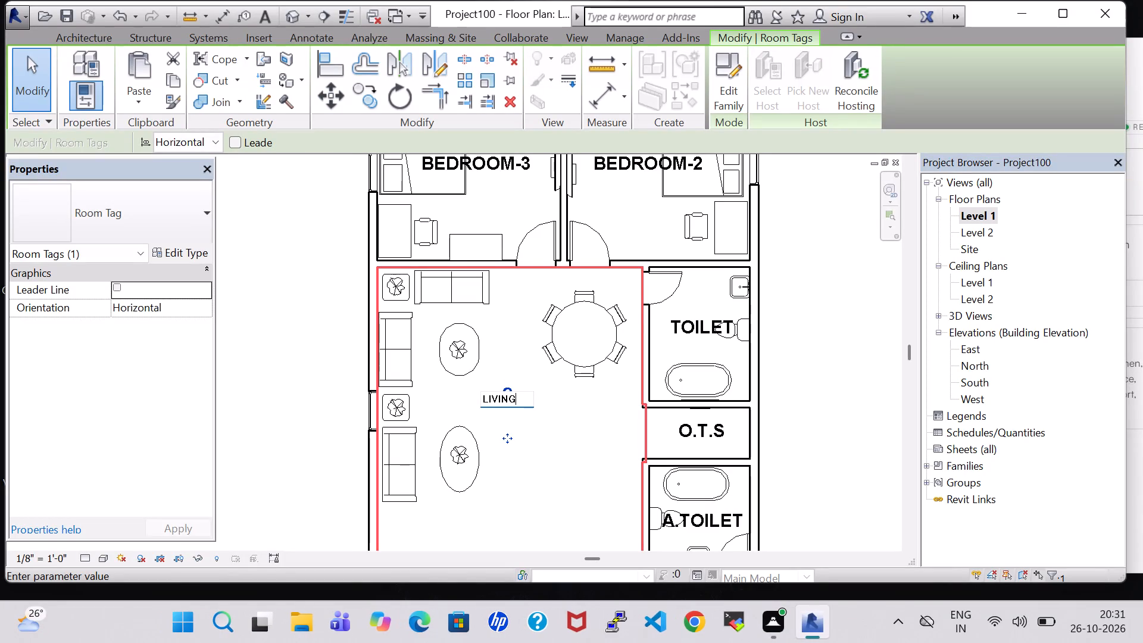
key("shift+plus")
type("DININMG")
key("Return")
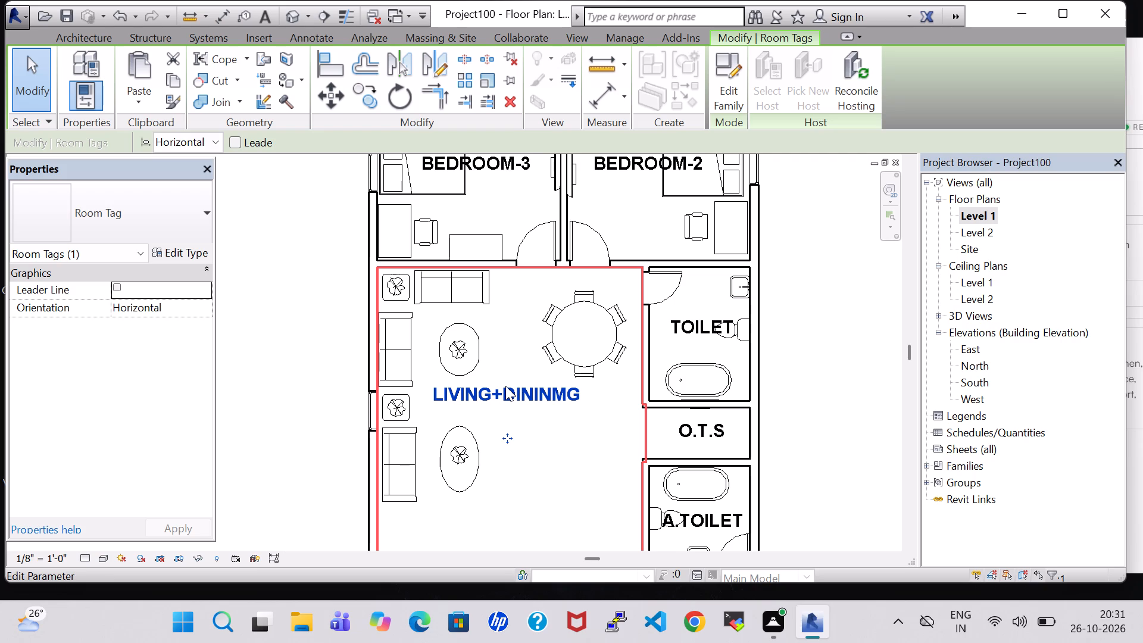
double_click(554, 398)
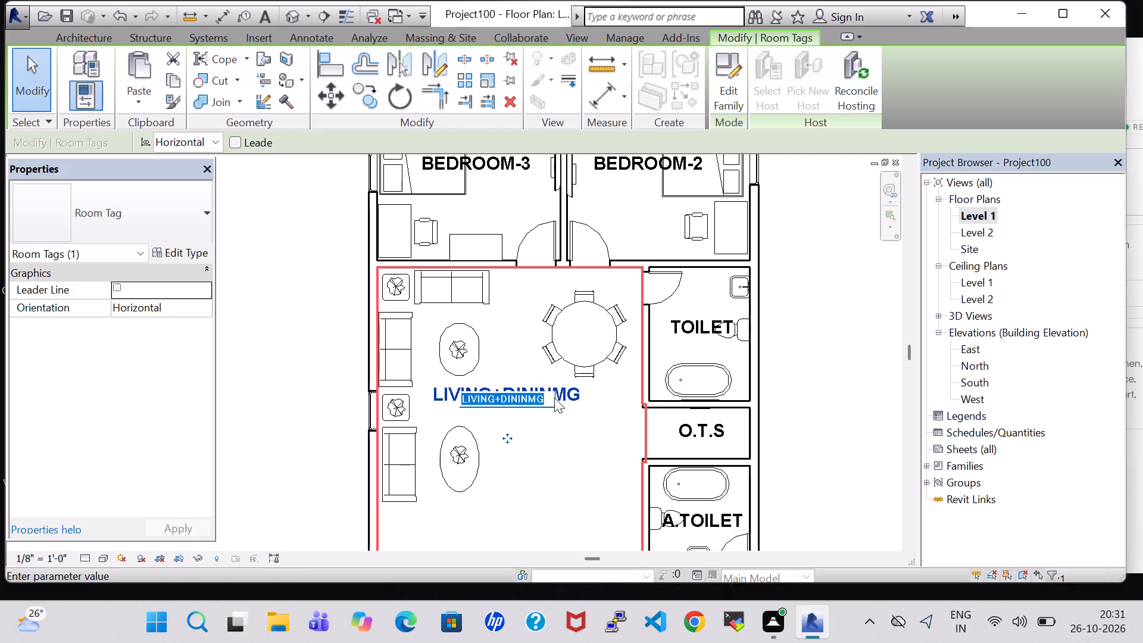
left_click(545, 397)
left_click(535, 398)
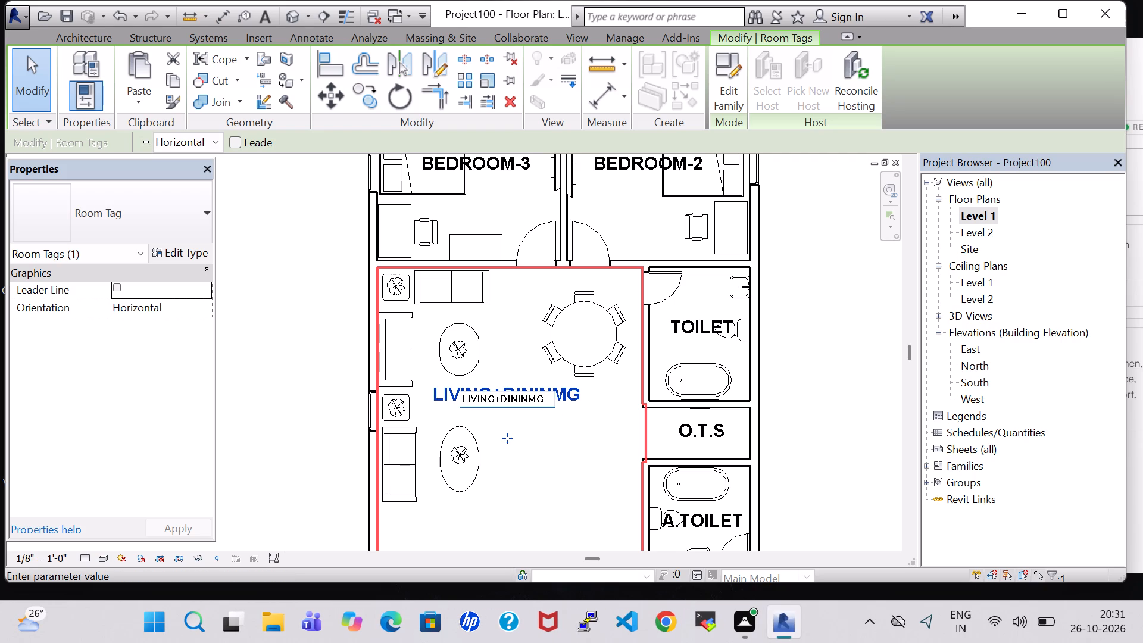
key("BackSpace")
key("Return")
Examine the whole Level 1 floor plan with its room labels and furniture layout.
scroll(501, 423, "down", 2)
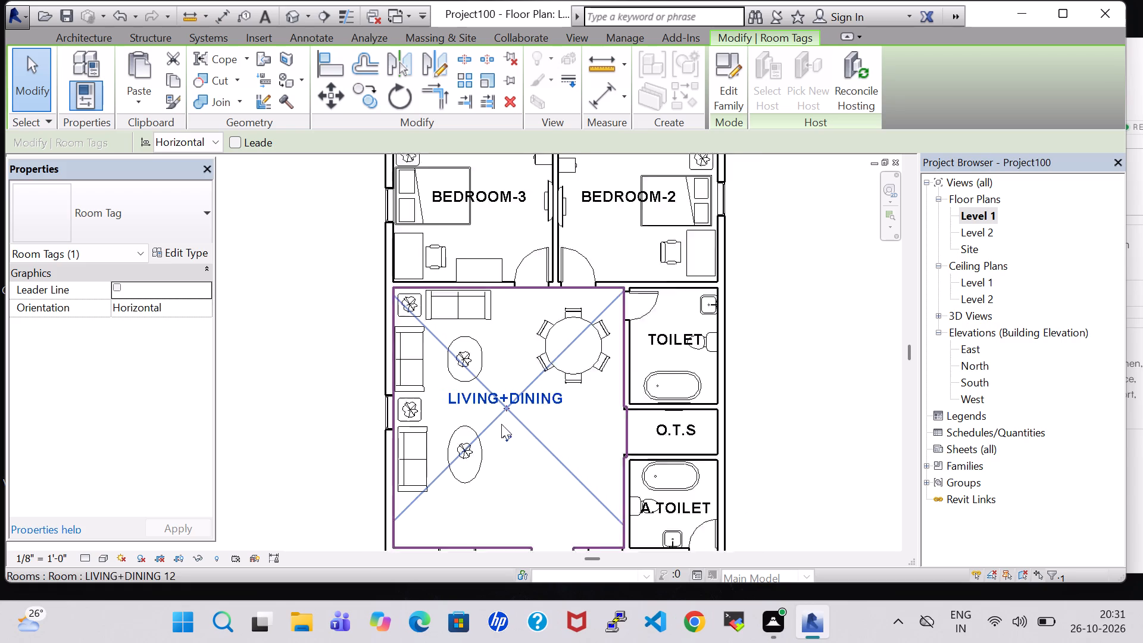
scroll(501, 424, "down", 4)
middle_click(646, 373)
middle_click_drag(646, 373, 641, 335)
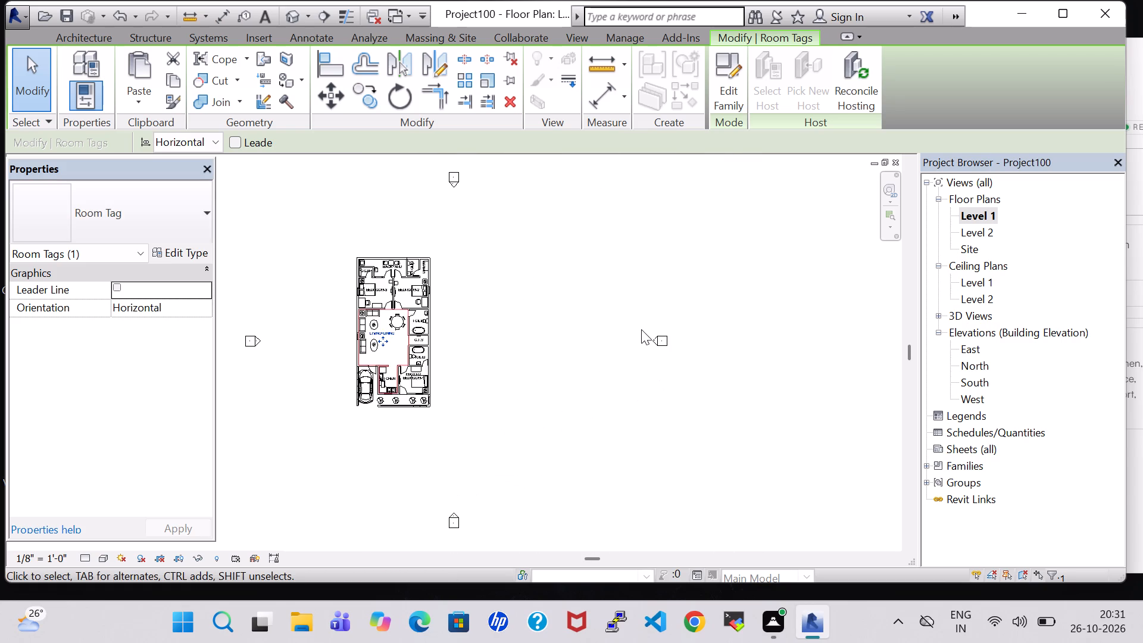
scroll(413, 311, "up", 8)
middle_click_drag(478, 294, 582, 306)
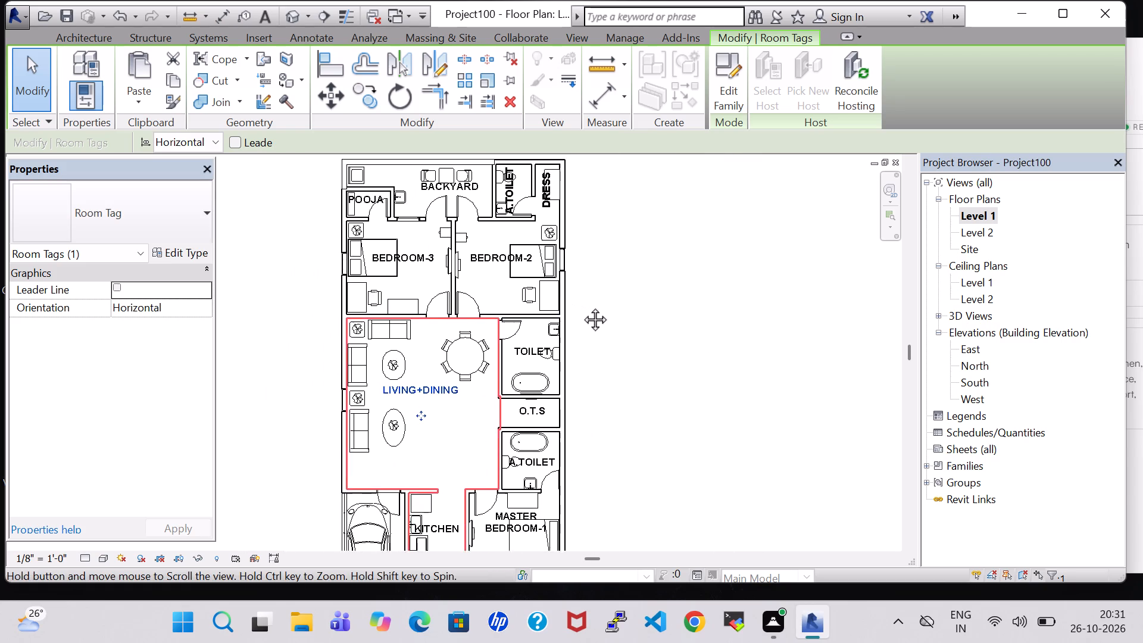
middle_click_drag(582, 306, 590, 307)
scroll(590, 307, "up", 1)
scroll(592, 307, "down", 2)
middle_click_drag(614, 315, 629, 303)
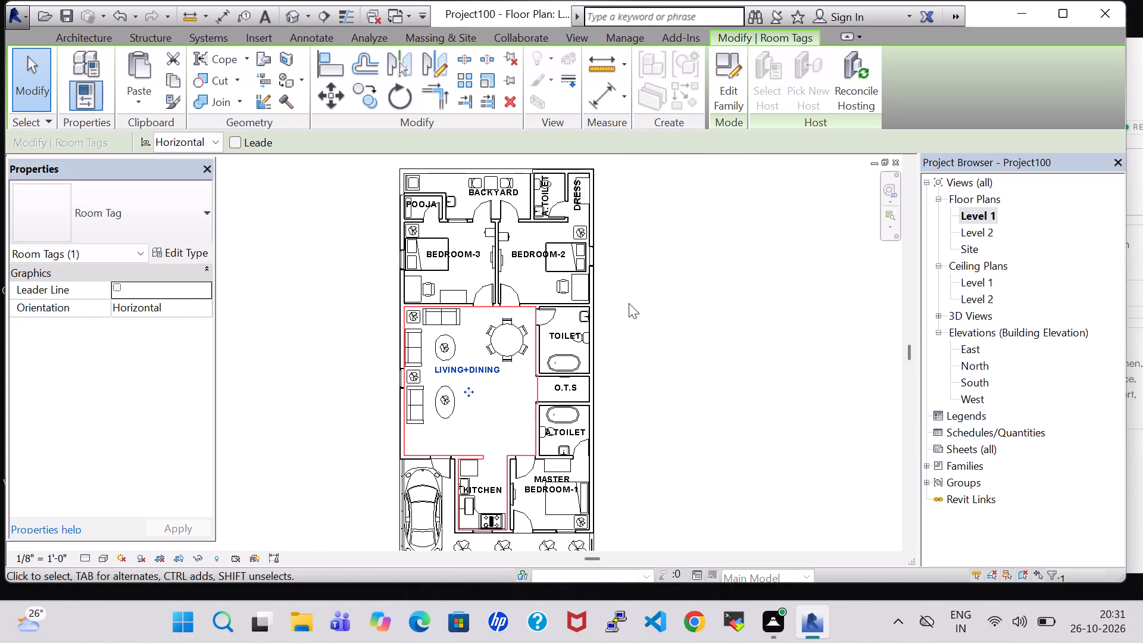
Save the project while switching to the default 3D view of the house.
left_click(288, 14)
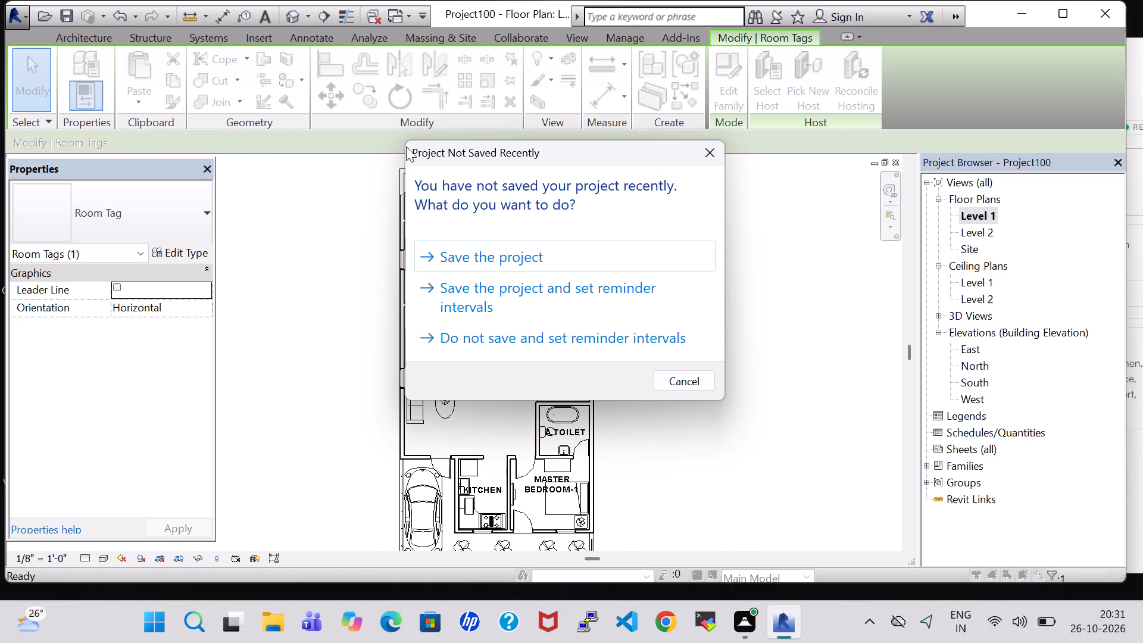
left_click(495, 261)
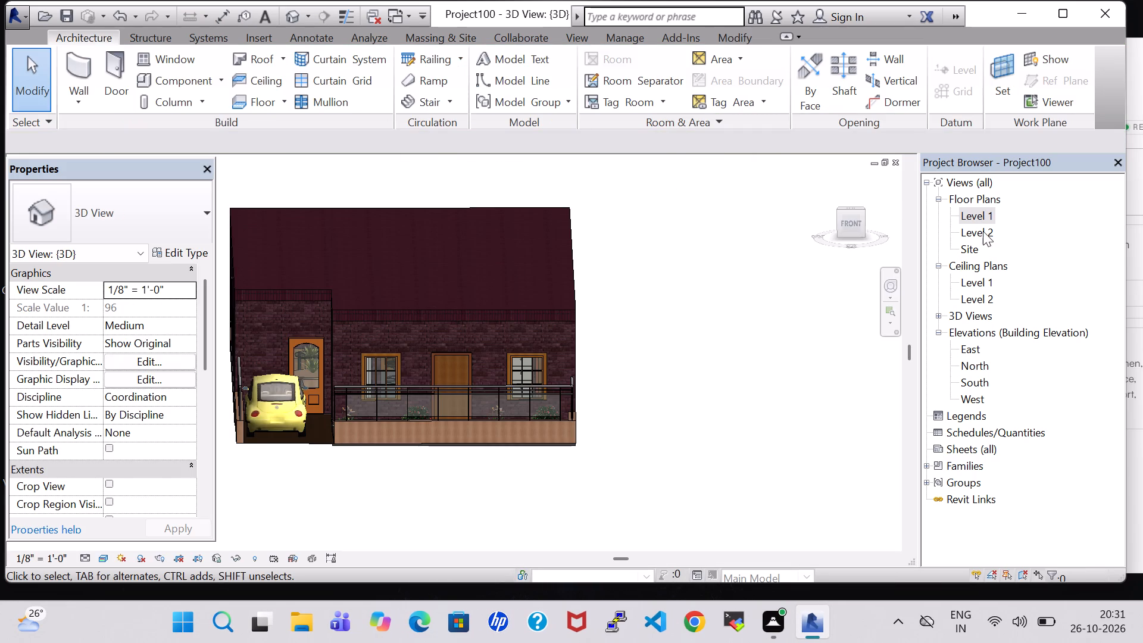
On Level 1, place another 42" flat screen TV like BEDROOM-2's, rotated 180°, against the kitchen wall facing the living area.
double_click(976, 209)
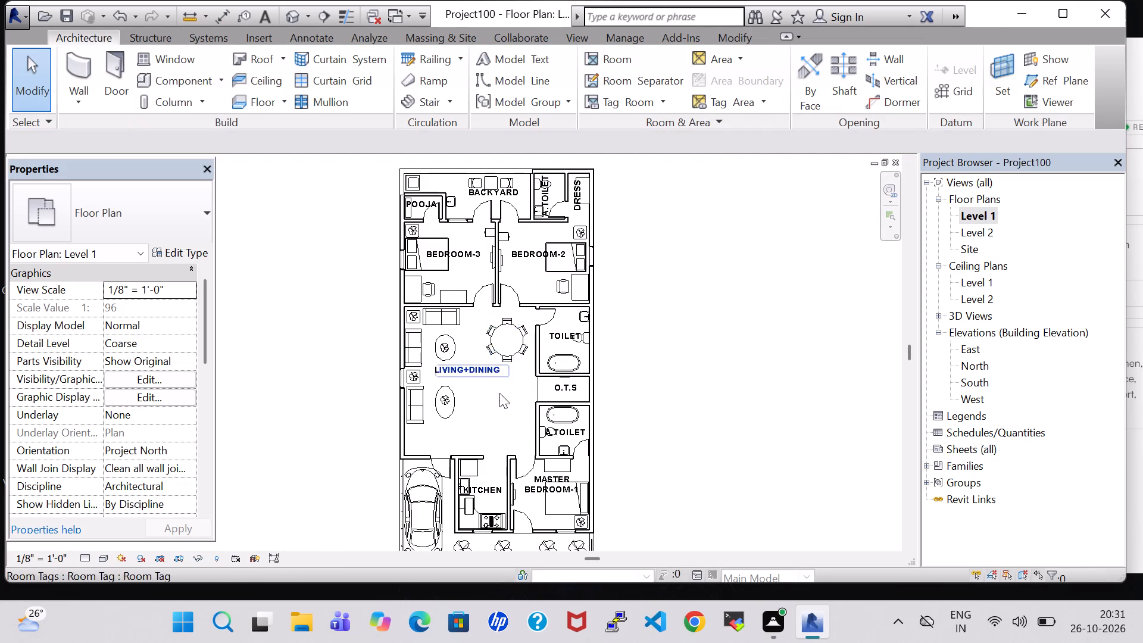
scroll(510, 357, "up", 3)
left_click(498, 213)
right_click(498, 213)
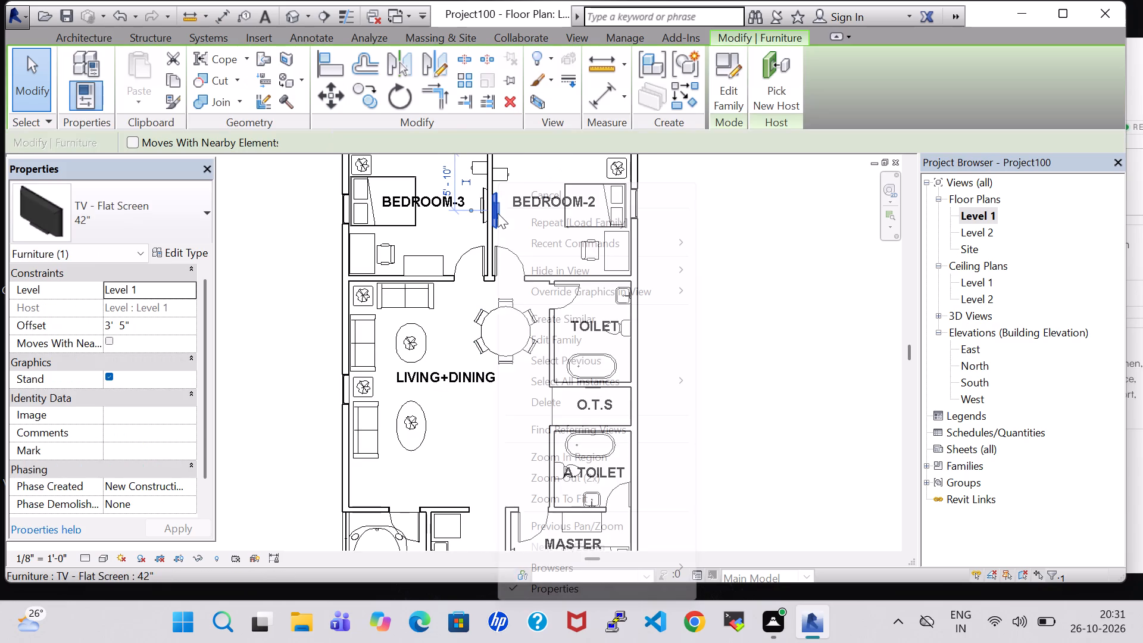
left_click(563, 314)
scroll(445, 480, "up", 3)
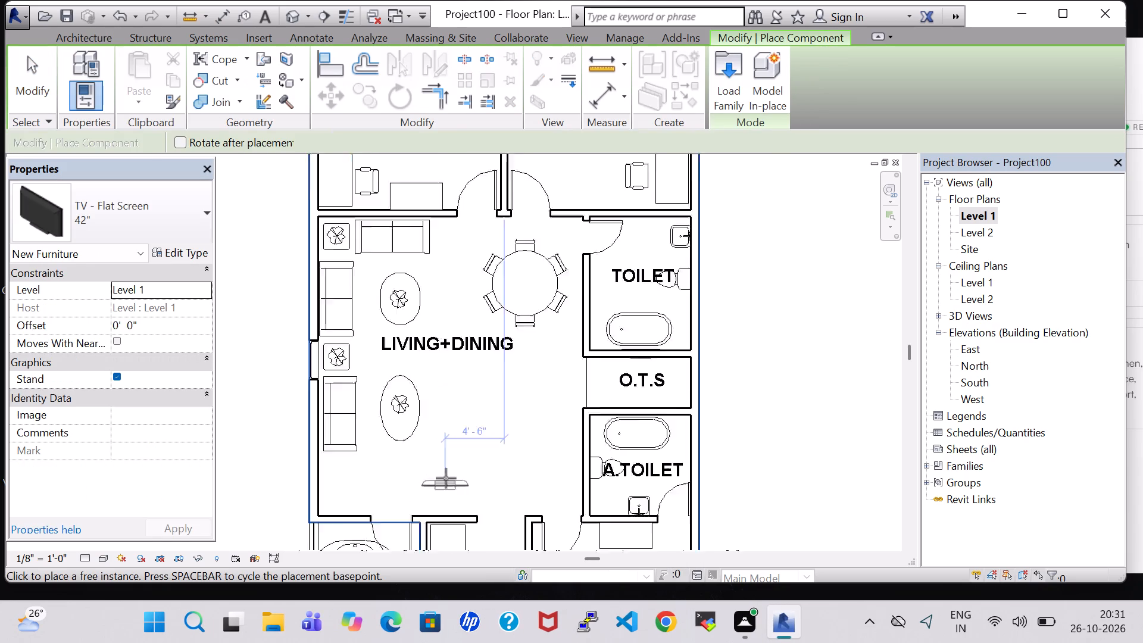
scroll(446, 478, "up", 5)
key("space")
key("space")
scroll(446, 466, "down", 2)
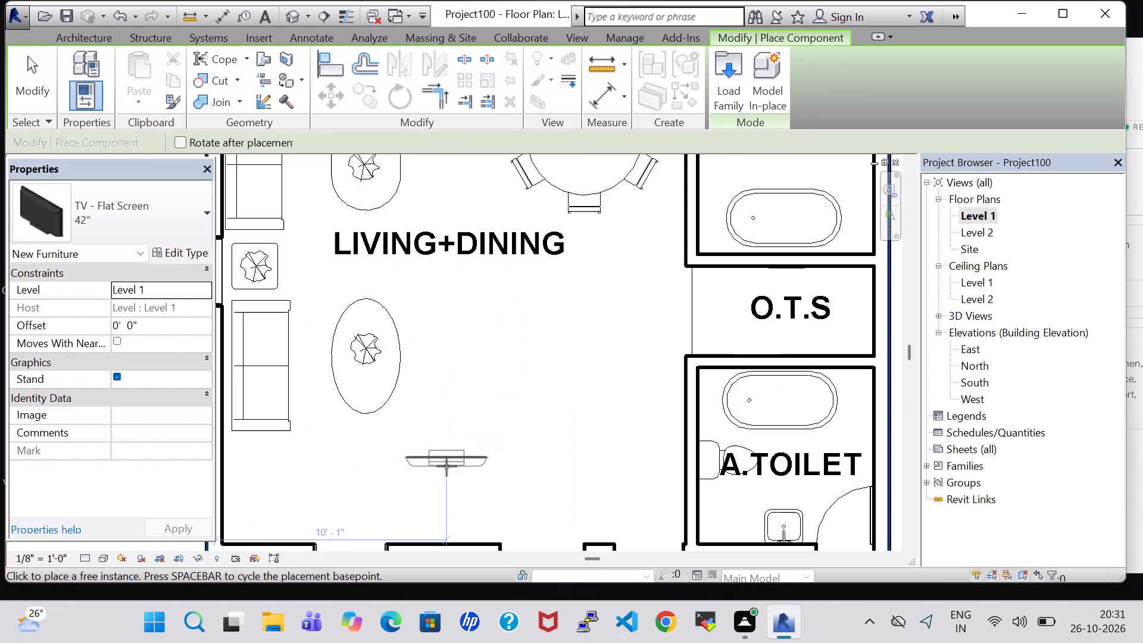
middle_click_drag(451, 447, 446, 342)
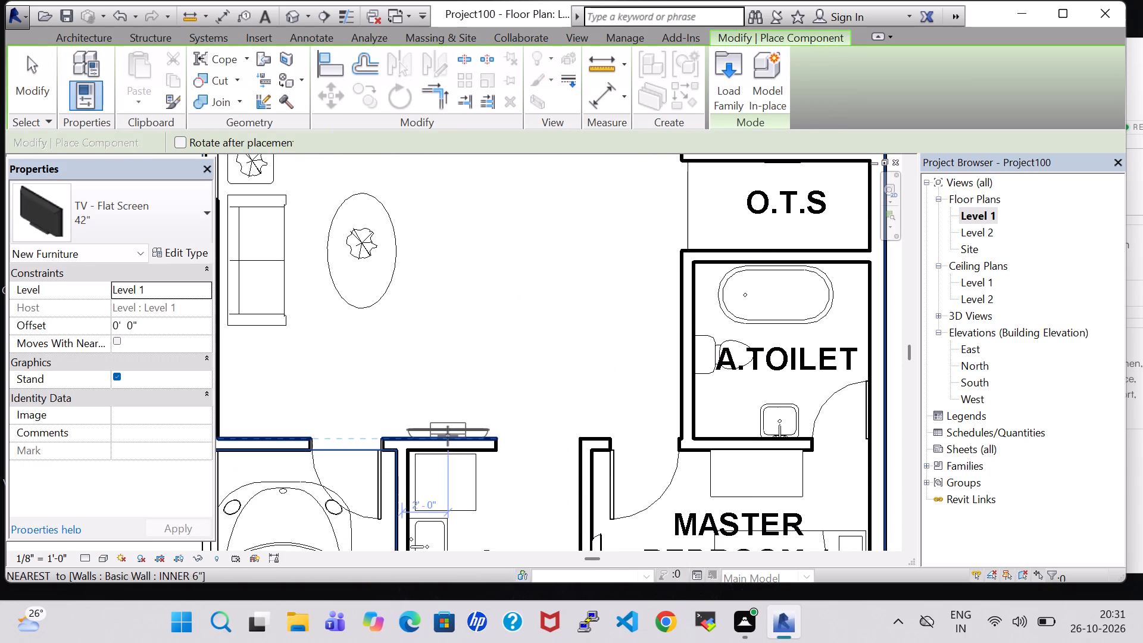
left_click(442, 436)
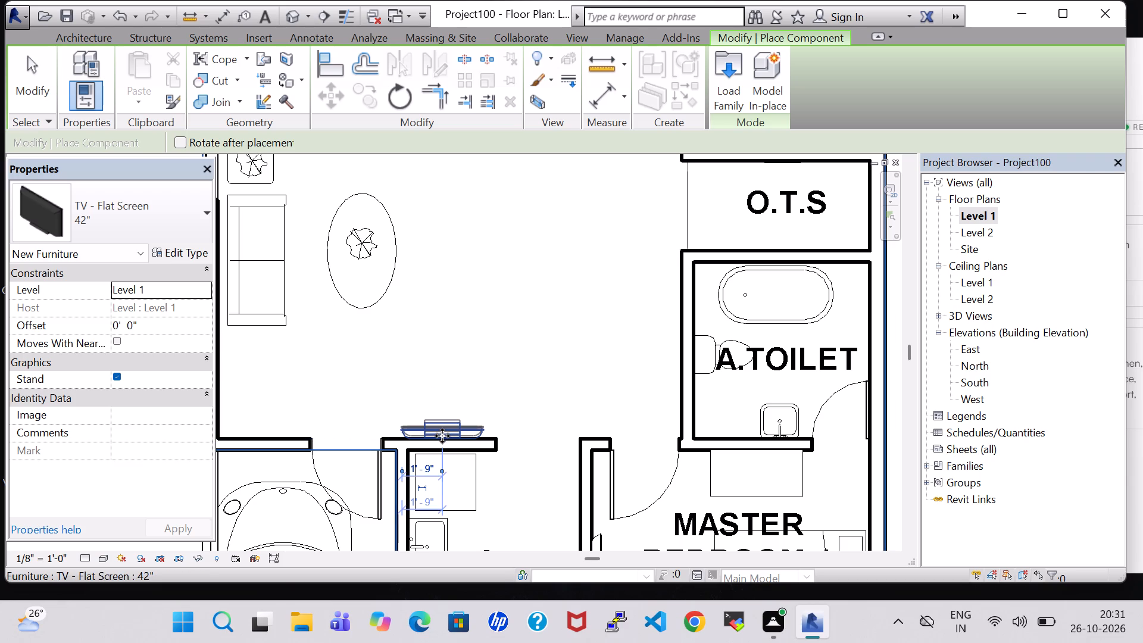
key("Escape")
key("Escape")
Change the living area's flat screen TV to the 46" type.
left_click(440, 426)
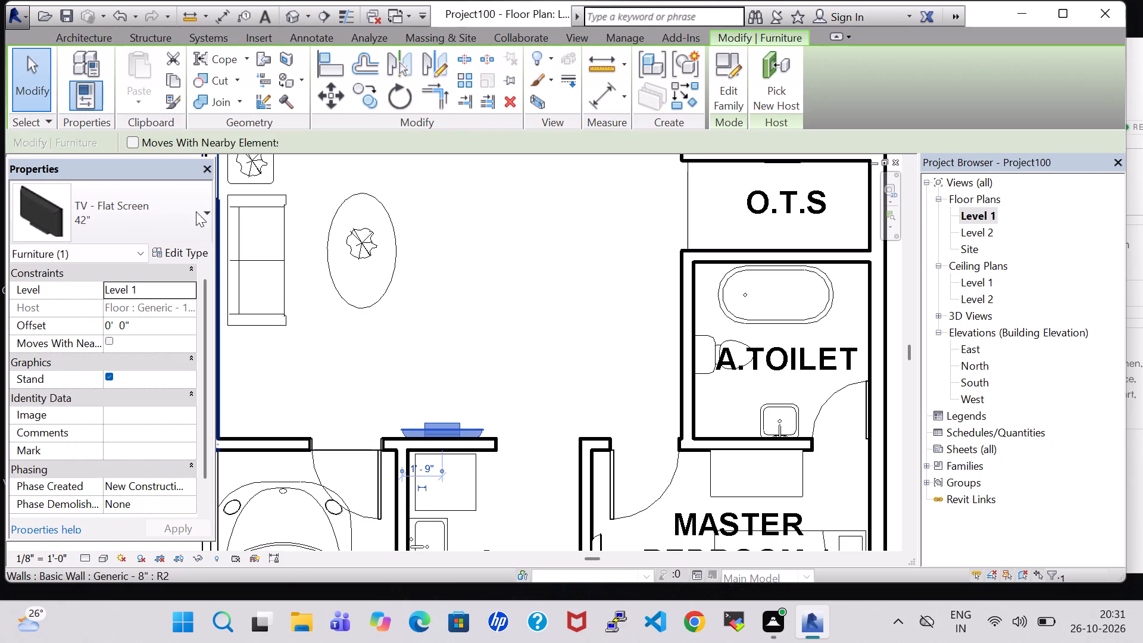
left_click(195, 250)
left_click(400, 139)
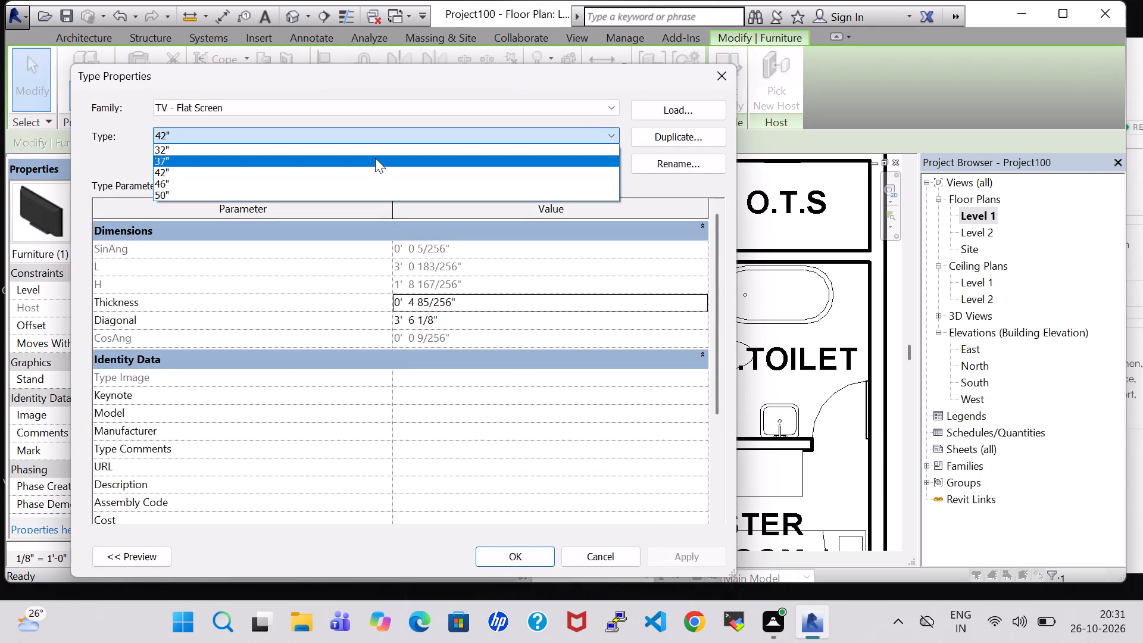
left_click(367, 179)
left_click(508, 555)
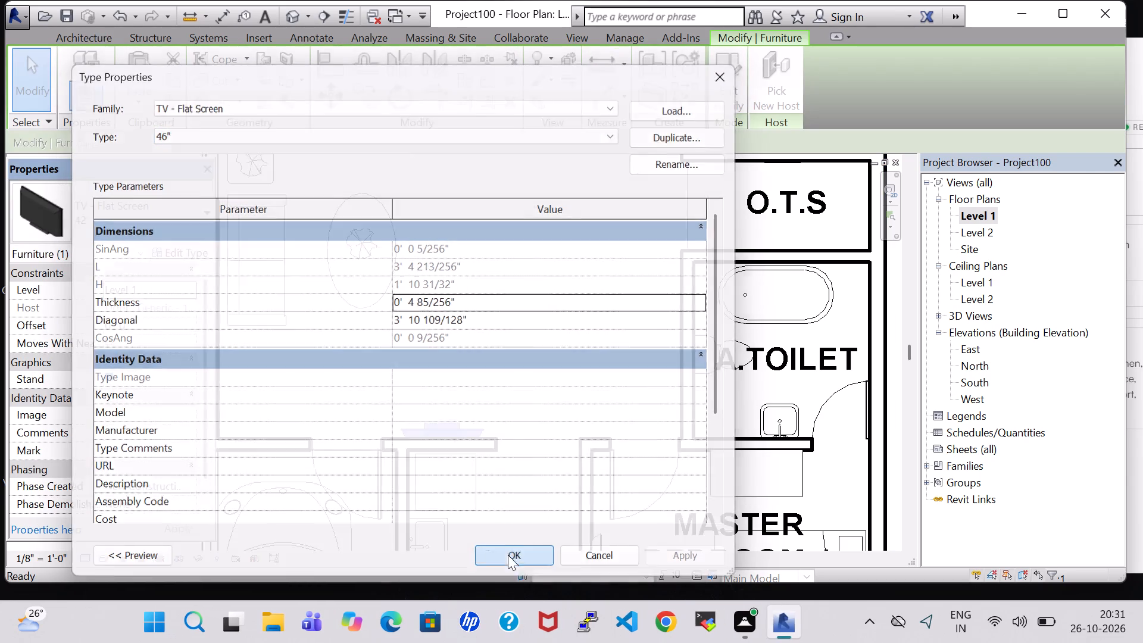
Set the offset of the living area's 46" flat screen TV to 3' 0".
left_click(524, 373)
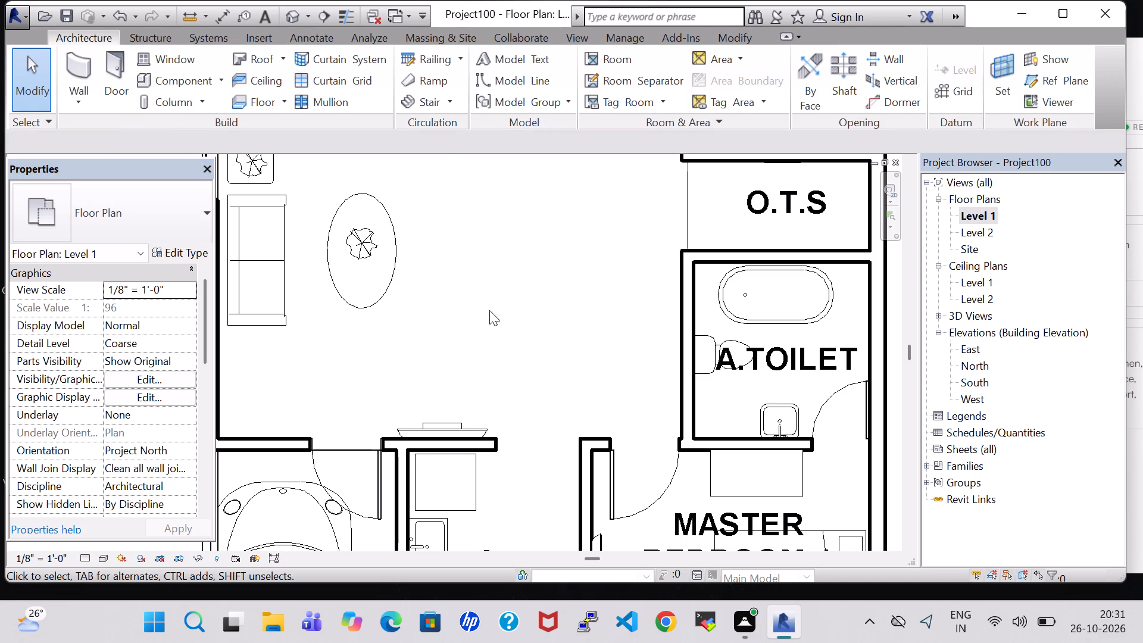
scroll(478, 247, "down", 3)
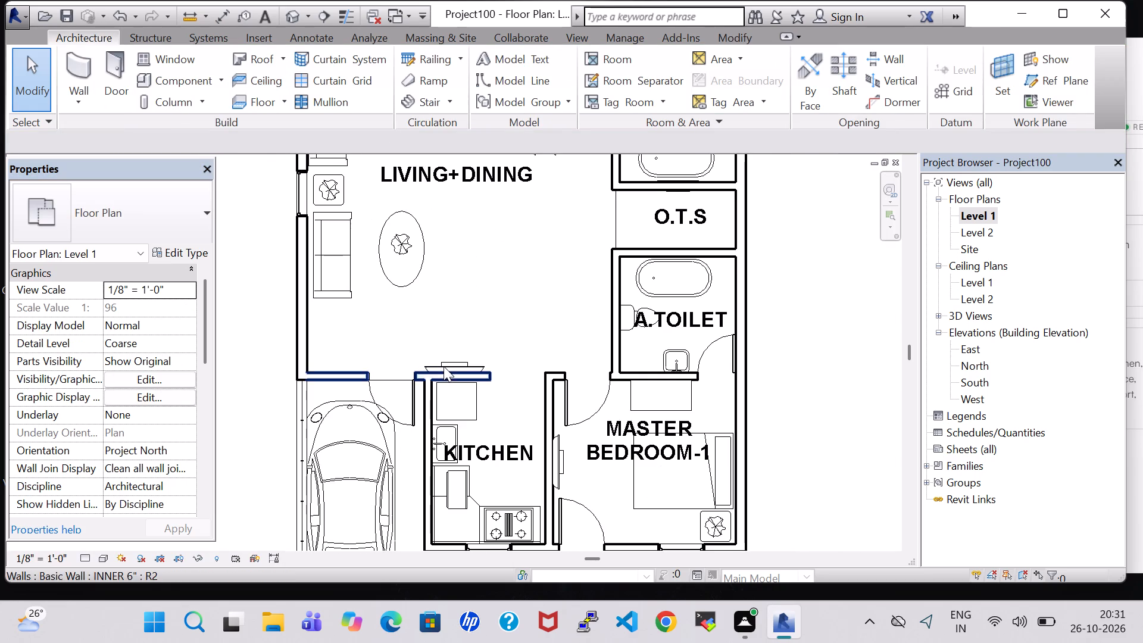
left_click(444, 366)
left_click(462, 317)
left_click(448, 361)
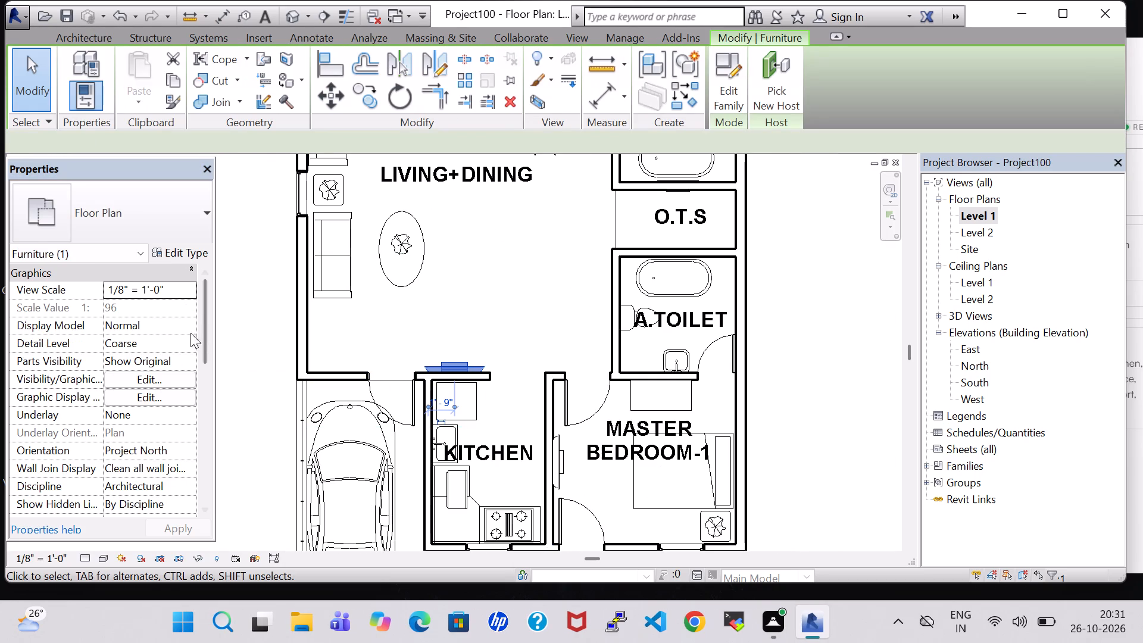
left_click(112, 327)
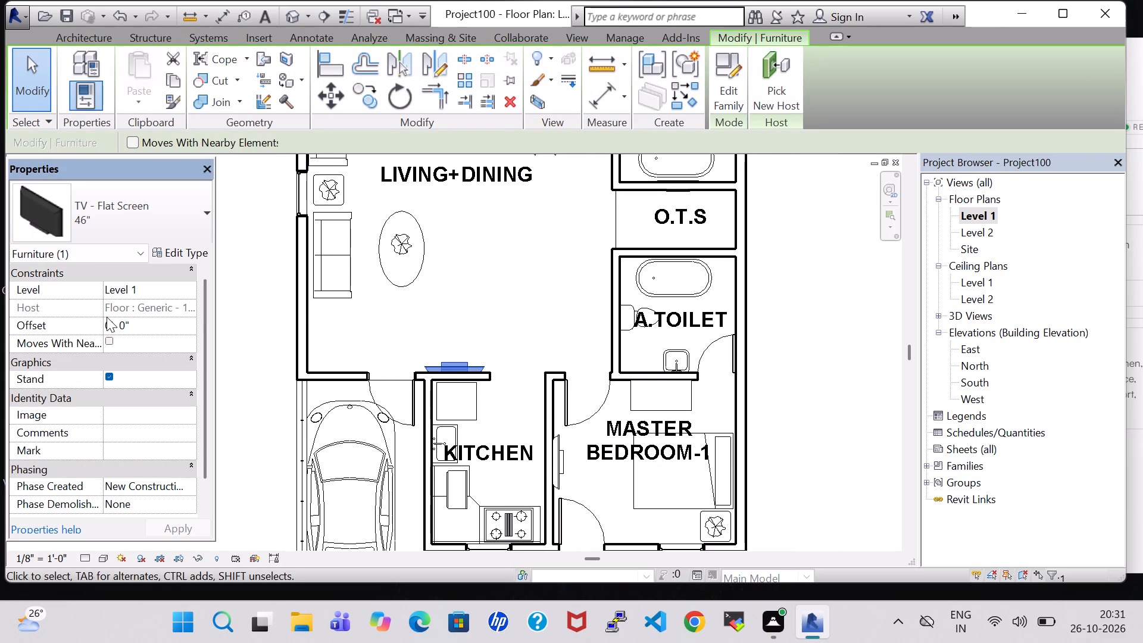
key("BackSpace")
key("3")
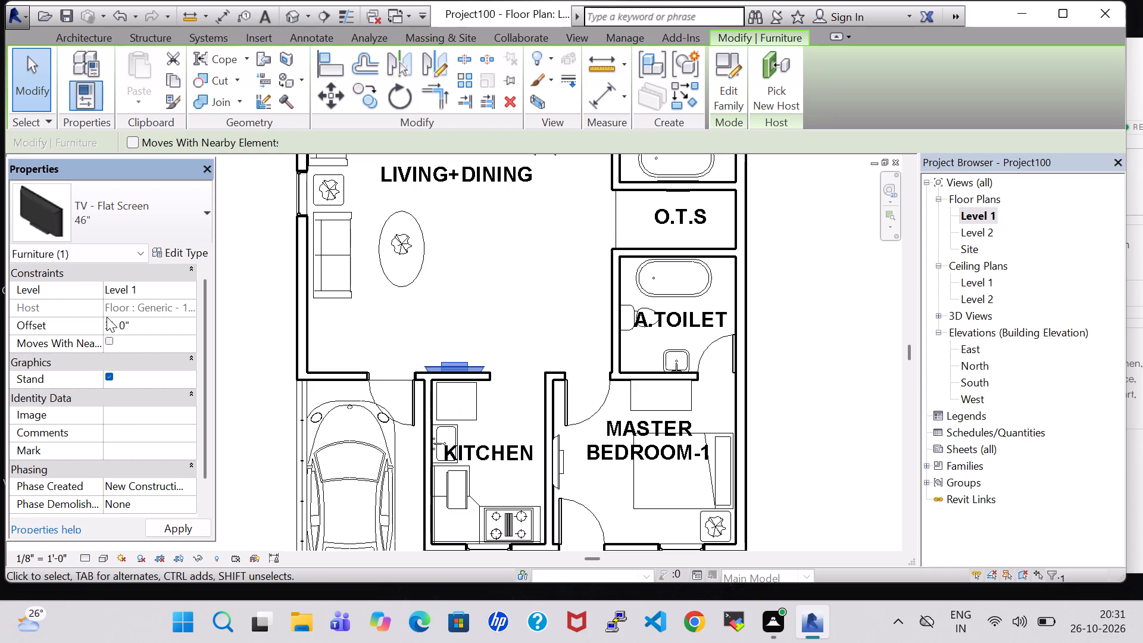
left_click(163, 528)
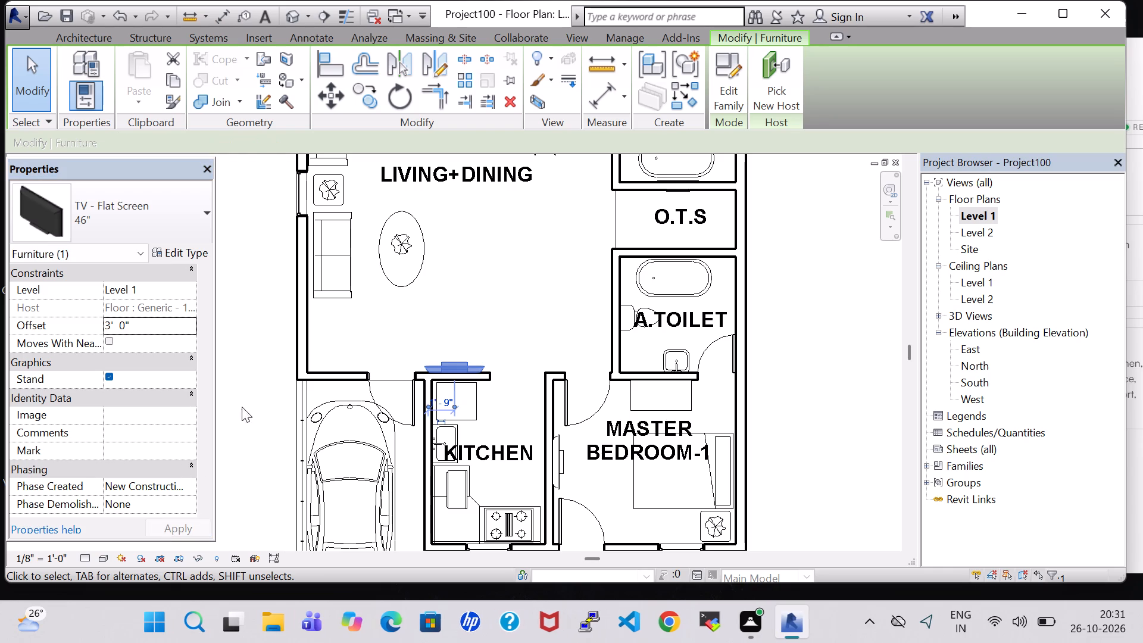
left_click(491, 294)
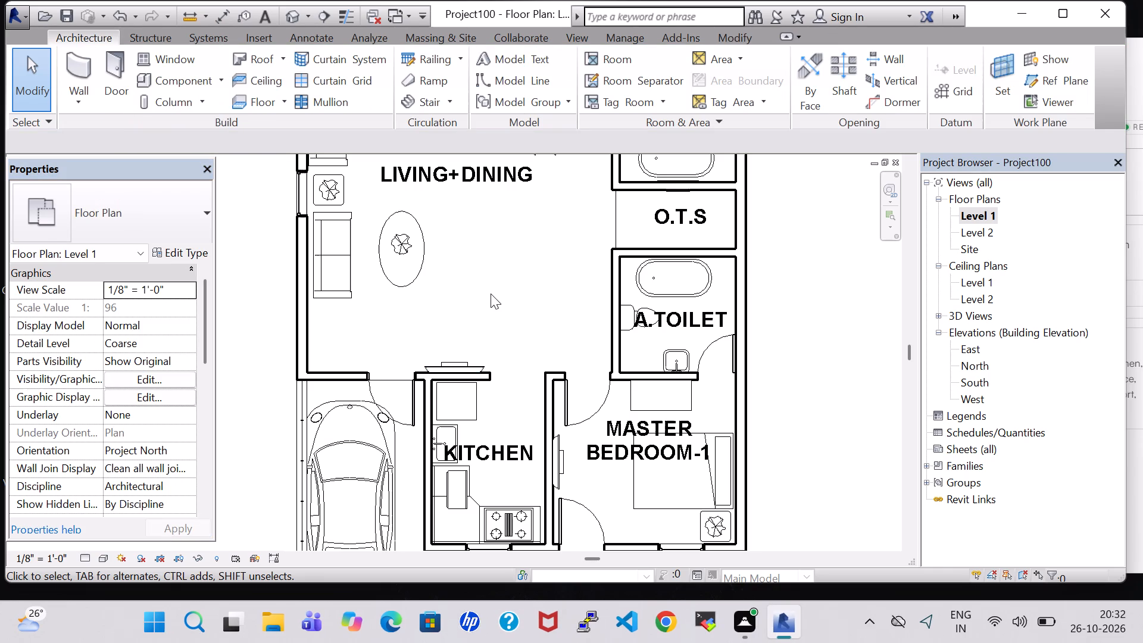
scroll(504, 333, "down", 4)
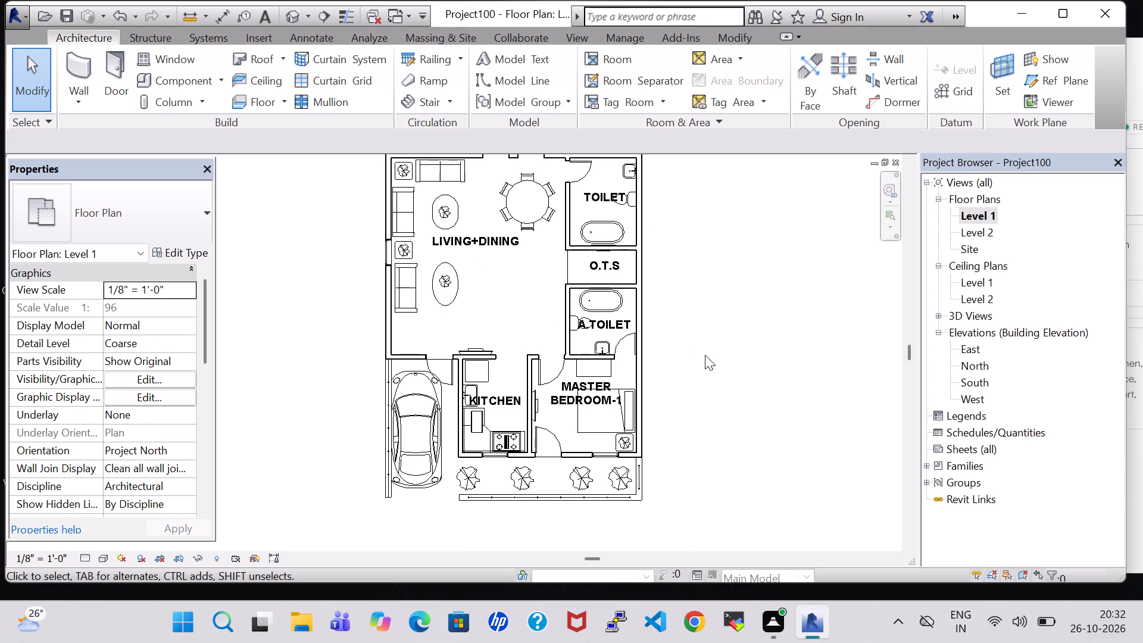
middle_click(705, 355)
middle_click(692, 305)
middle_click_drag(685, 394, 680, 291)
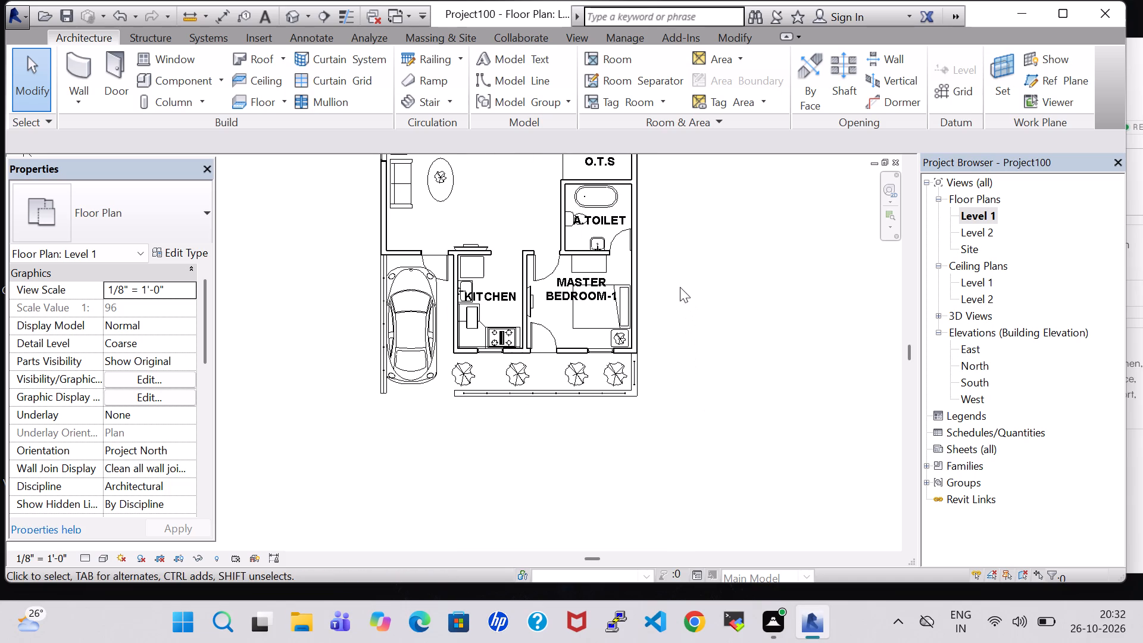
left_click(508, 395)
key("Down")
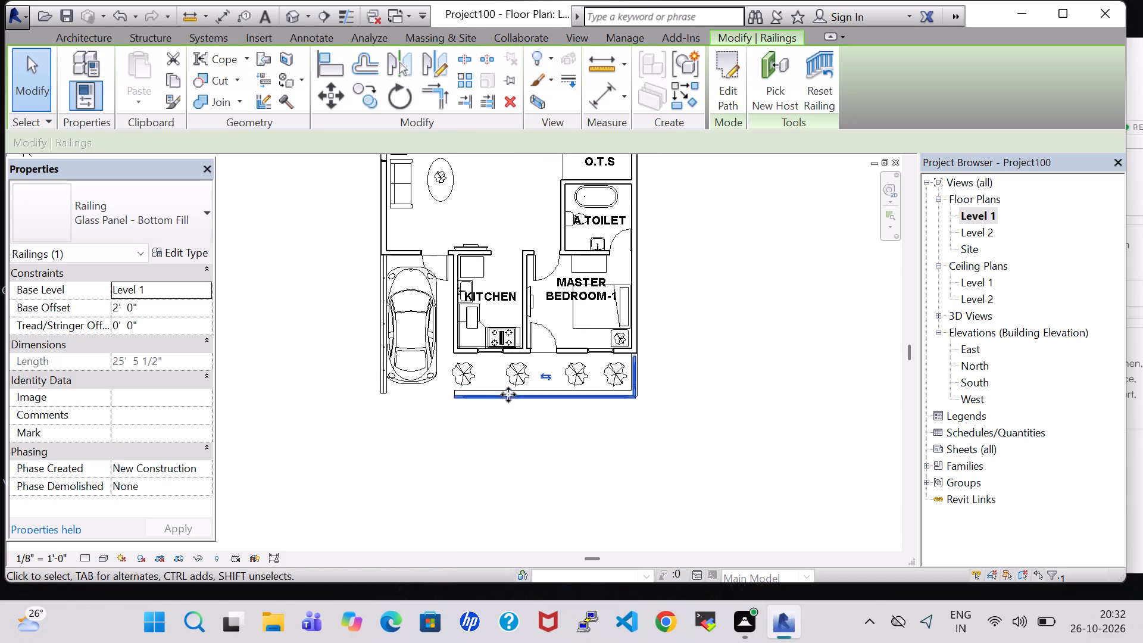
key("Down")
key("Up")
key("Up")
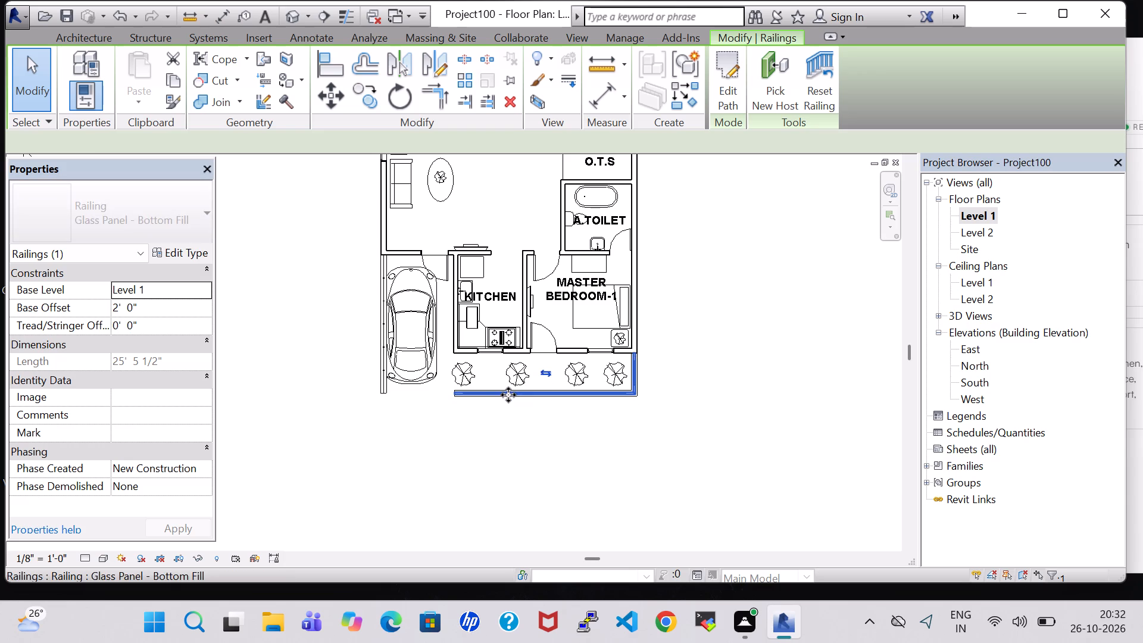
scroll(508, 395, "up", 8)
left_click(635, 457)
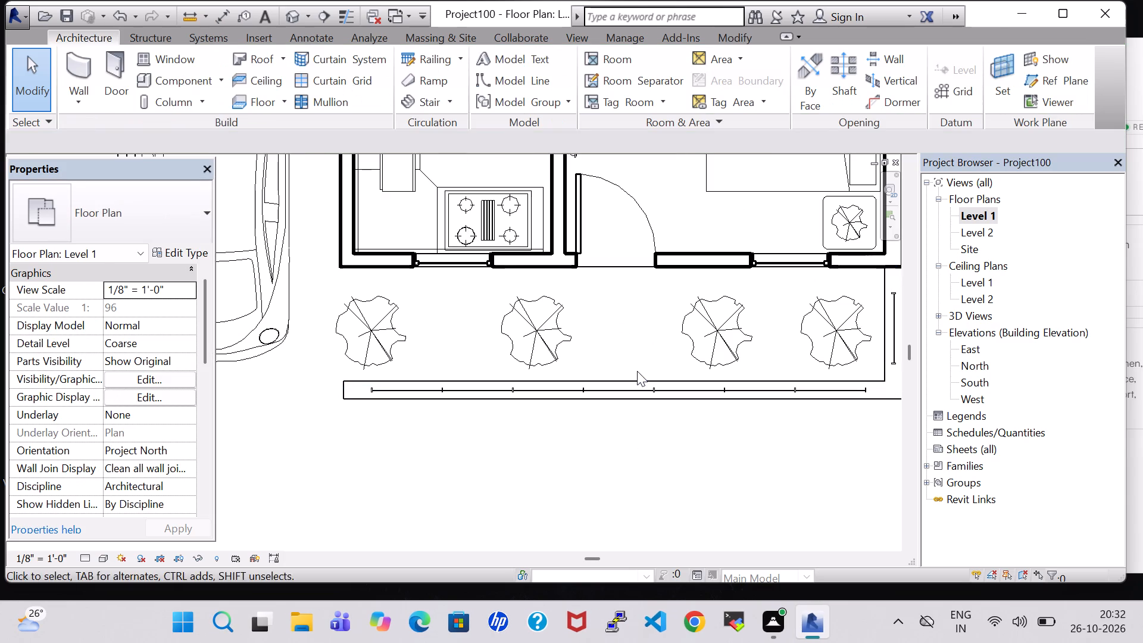
Move the front Generic - 2' boundary wall 4' outward, to 8' 11" from the house's front wall.
left_click(637, 376)
key("Down")
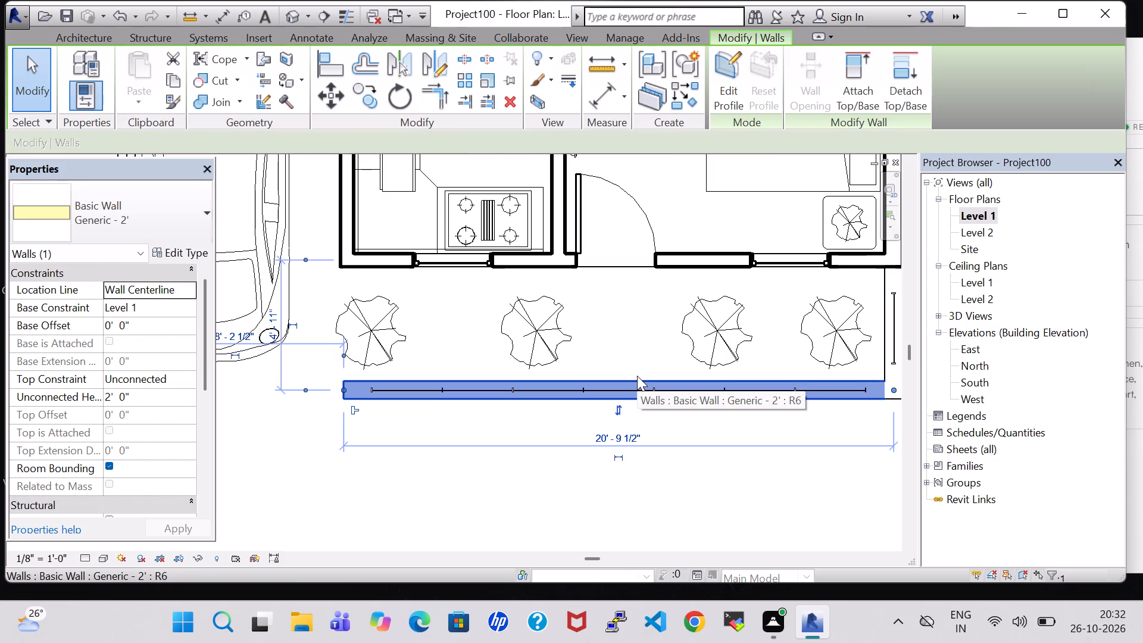
key("Down")
key("Down")
key("Down")
key("Down")
key("Down")
key("Down")
key("Down")
key("Down")
key("Down")
key("Down")
key("Down")
key("Down")
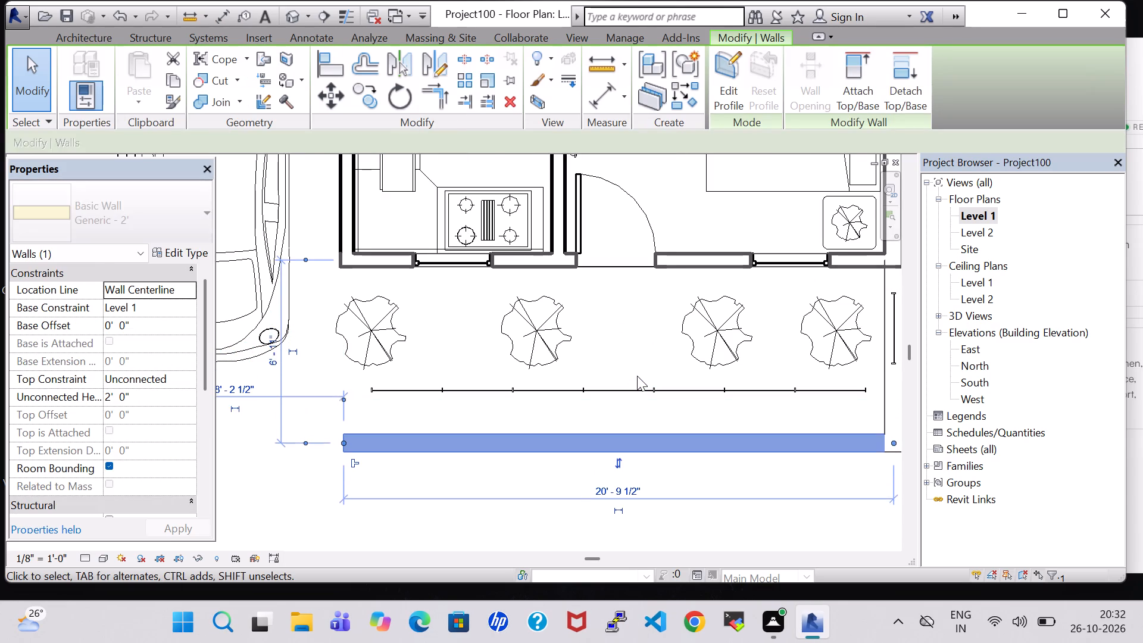
key("Down")
key("Down")
key("Down")
key("Down")
key("Down")
key("Down")
key("Down")
key("Down")
key("Down")
key("Down")
key("Down")
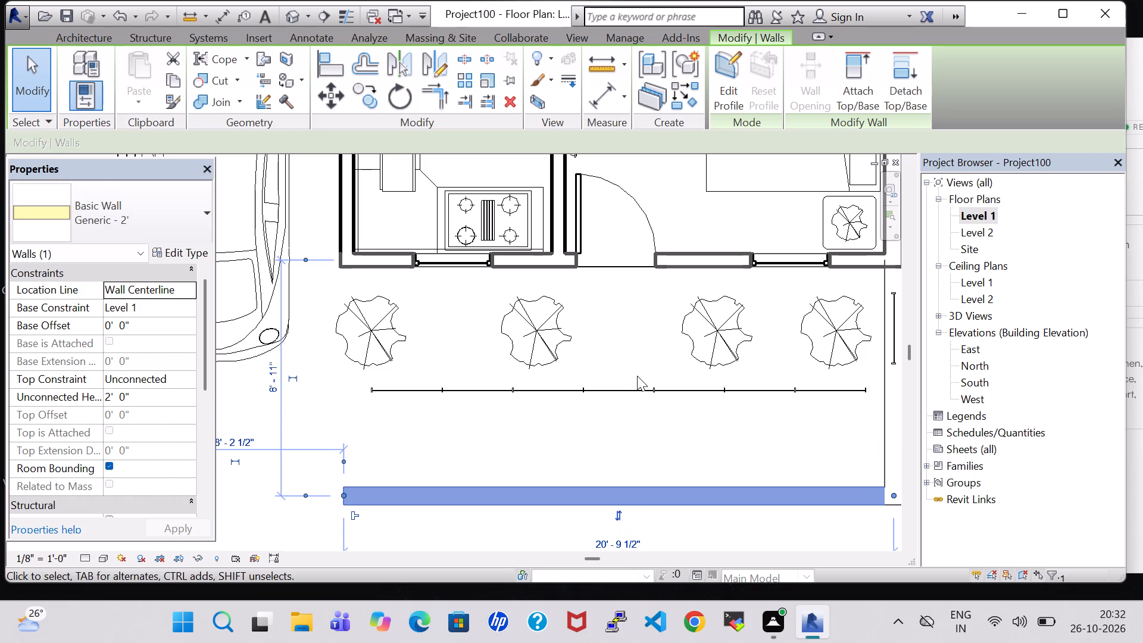
Extend the boundary wall beside the car to align its end with the outer face of the moved front wall.
scroll(637, 376, "down", 6)
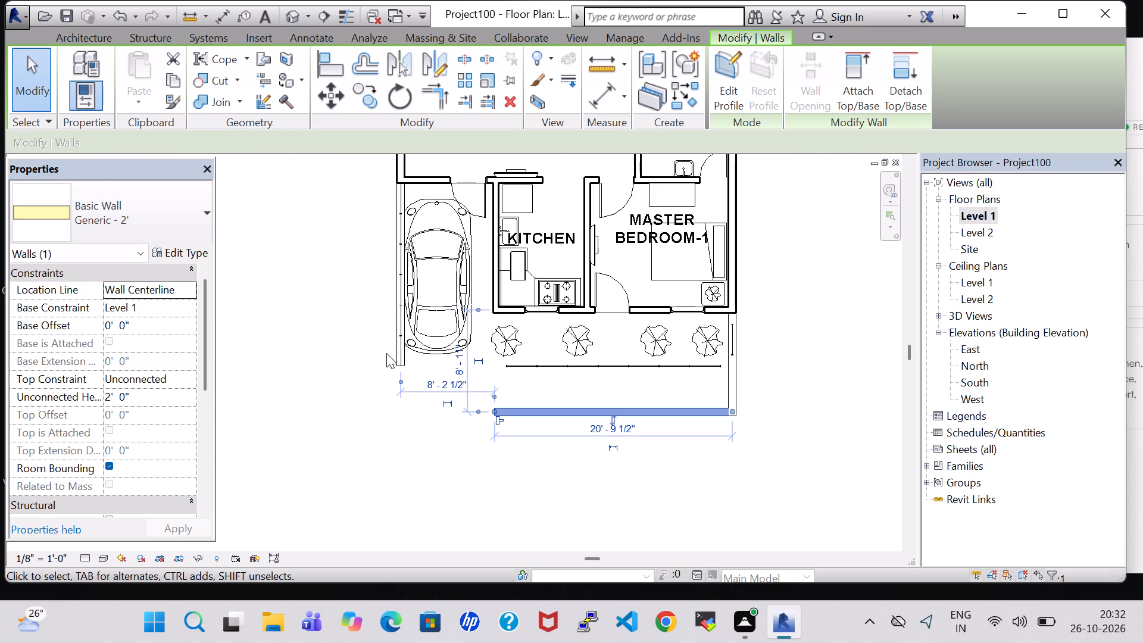
scroll(389, 367, "up", 7)
left_click(409, 367)
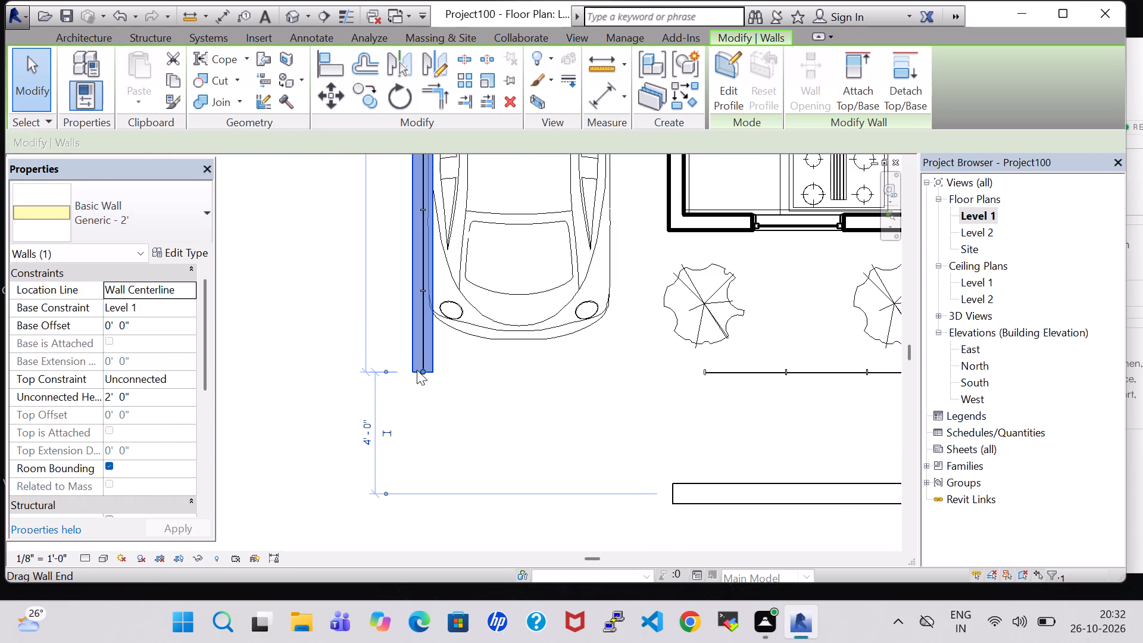
left_click_drag(421, 371, 427, 494)
left_click_drag(421, 494, 421, 504)
left_click(510, 422)
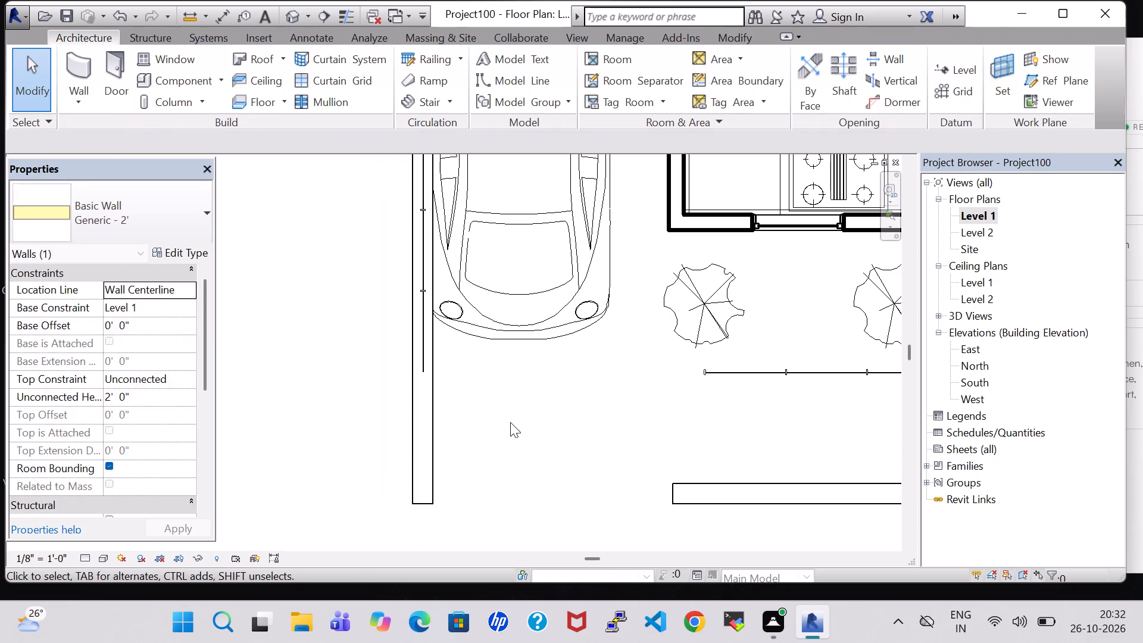
Move the RPC Beetle car about 5' 5" outward so its end lines up with the extended side wall's end.
left_click(518, 307)
key("Down")
key("Down")
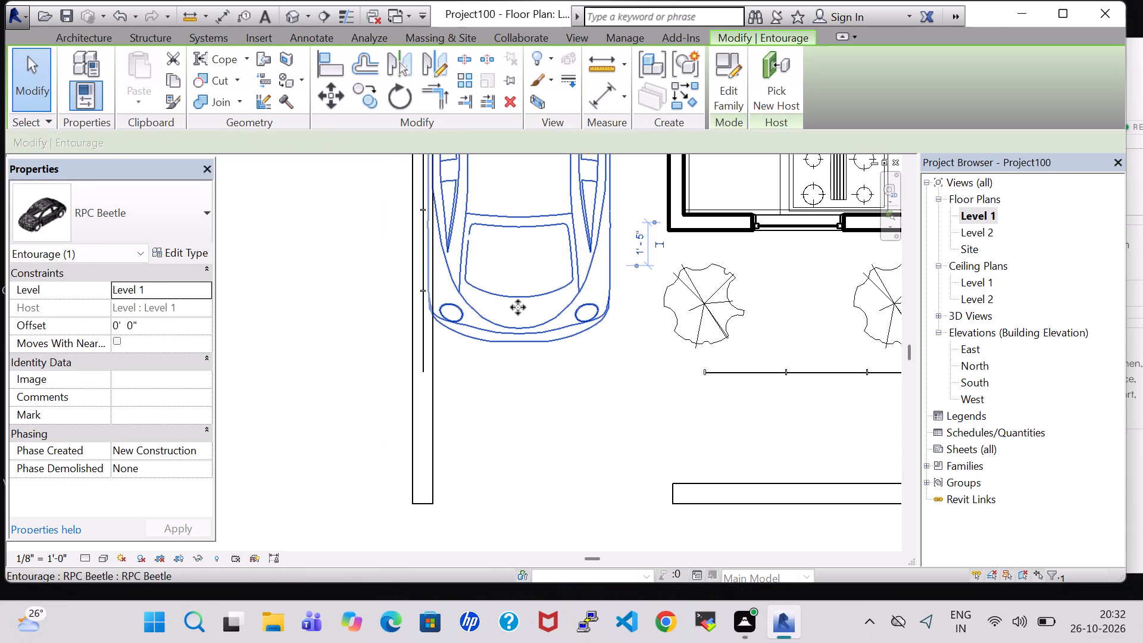
key("Down")
key("Down")
key("Down")
key("Down")
key("Down")
key("Down")
key("Down")
key("Down")
key("Down")
key("Down")
key("Down")
key("Down")
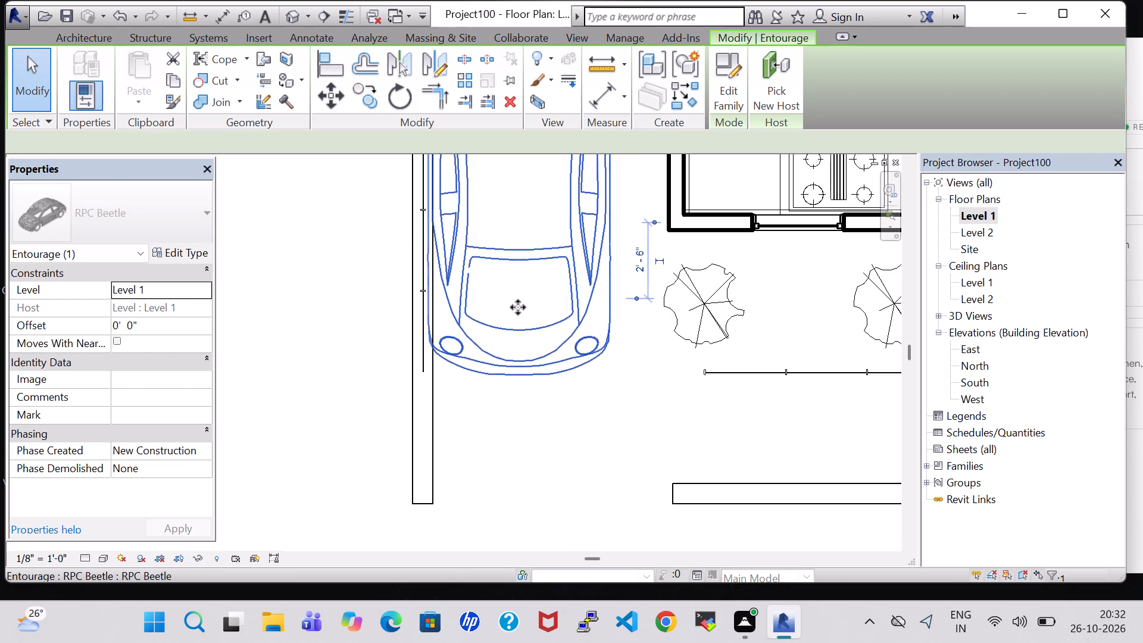
key("Down")
key("Down")
key("Down")
key("Down")
key("Down")
key("Down")
key("Down")
key("Down")
key("Down")
key("Down")
key("Down")
key("Down")
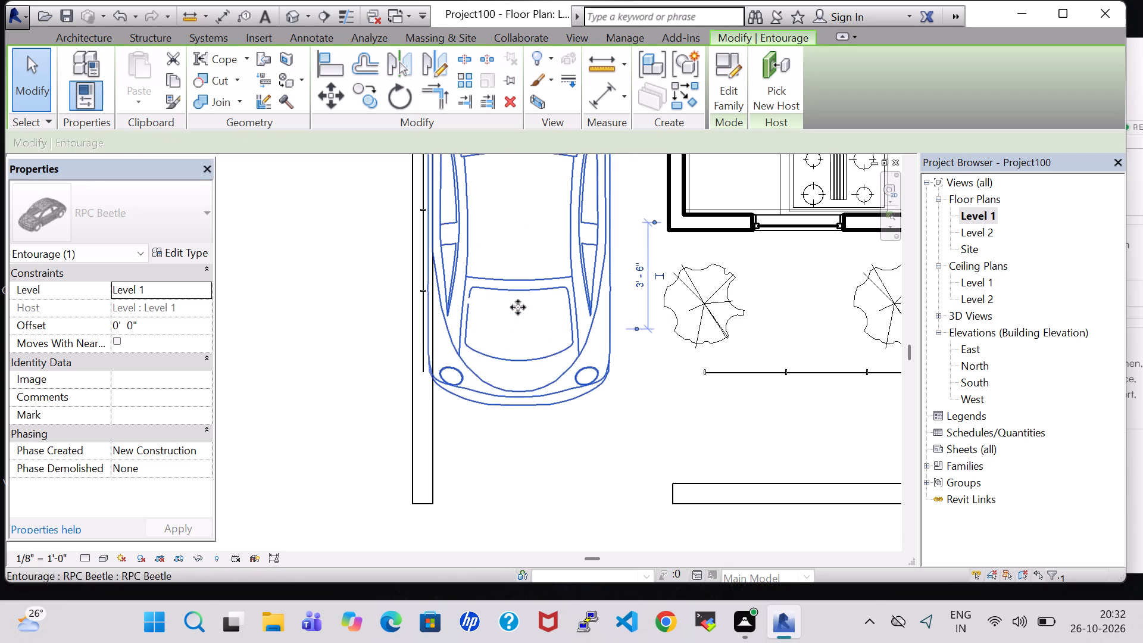
key("Down")
key("Down")
key("Down")
key("Down")
key("Down")
key("Down")
key("Down")
key("Down")
key("Down")
key("Down")
key("Down")
key("Down")
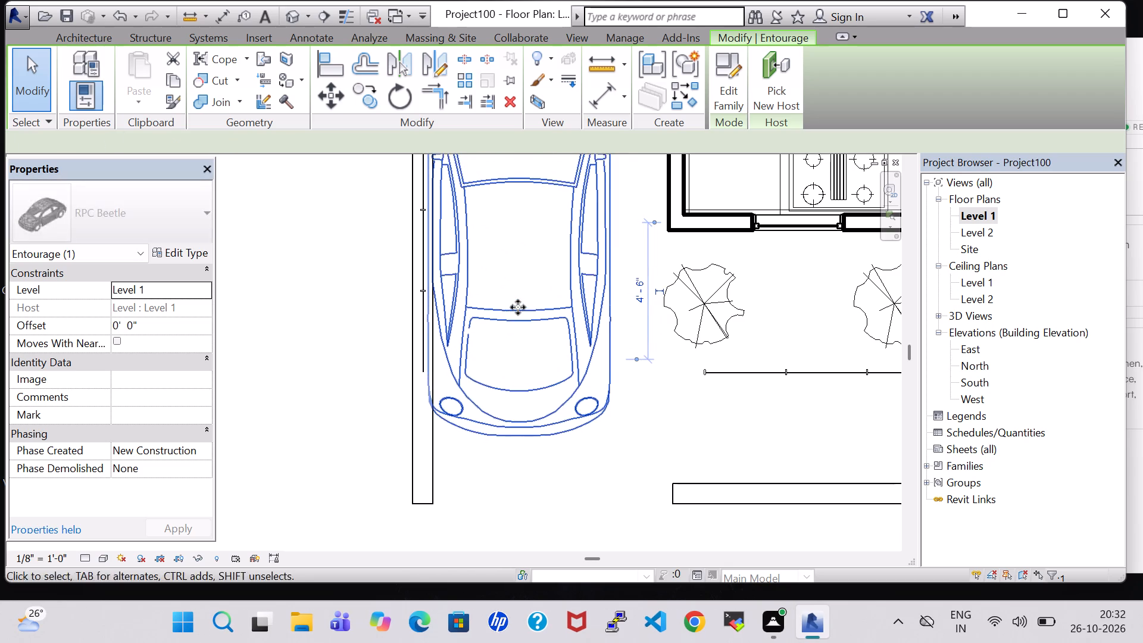
key("Down")
key("Down")
key("Down")
key("Down")
key("Down")
key("Down")
key("Down")
key("Down")
key("Down")
key("Down")
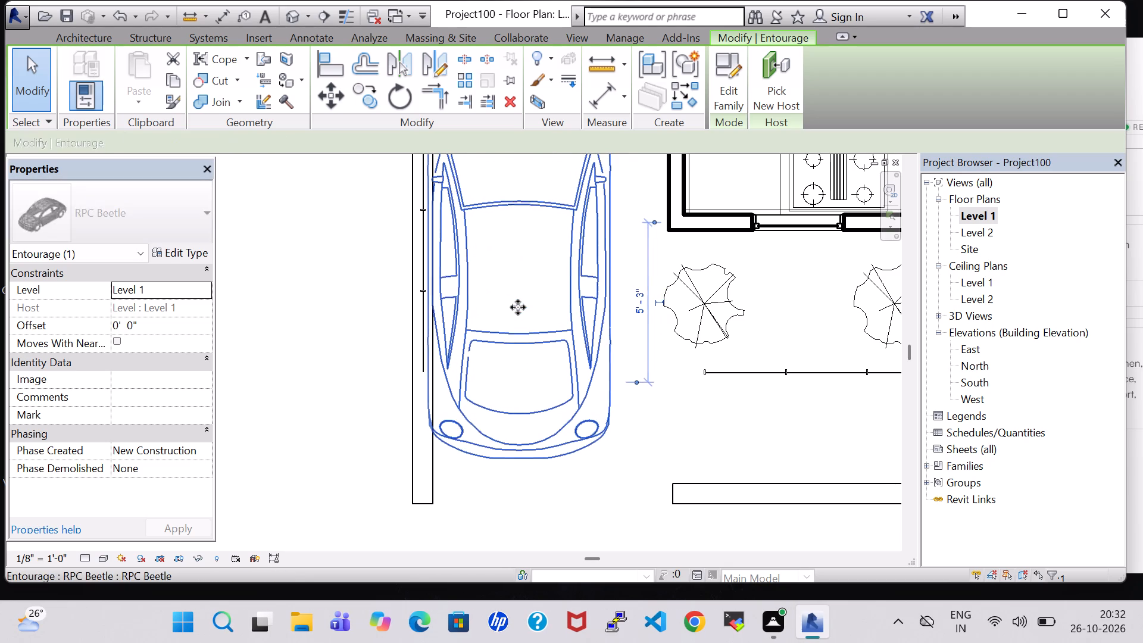
key("Down")
key("Down")
key("Down")
key("Down")
key("Down")
key("Down")
key("Down")
key("Down")
key("Down")
key("Down")
key("Down")
key("Down")
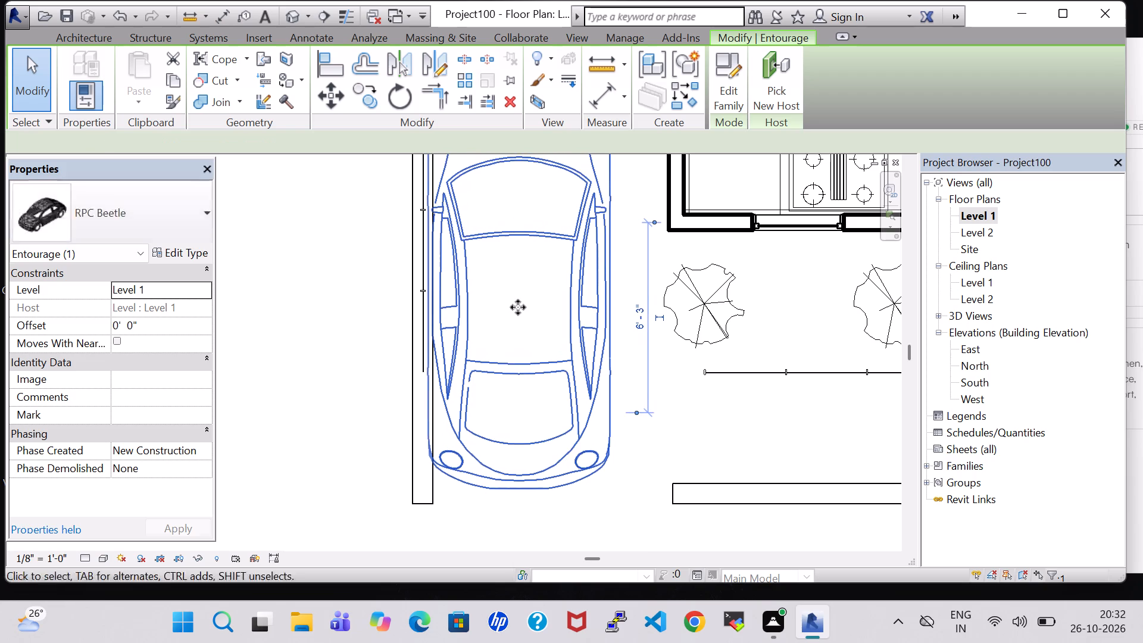
key("Down")
key("Down")
key("Down")
key("Down")
key("Down")
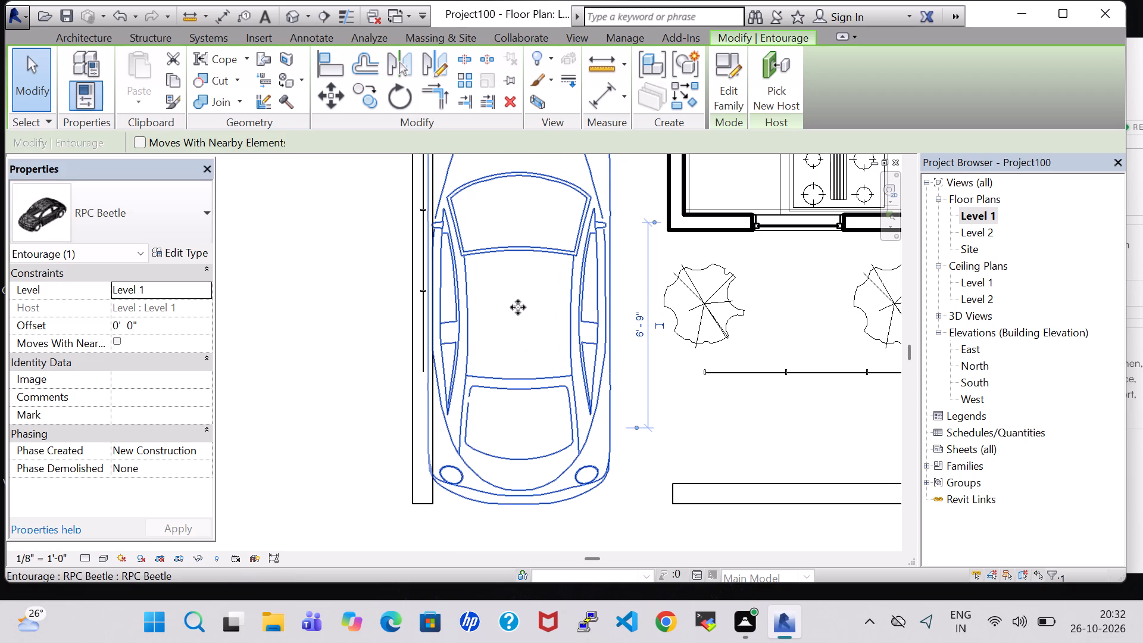
left_click(302, 226)
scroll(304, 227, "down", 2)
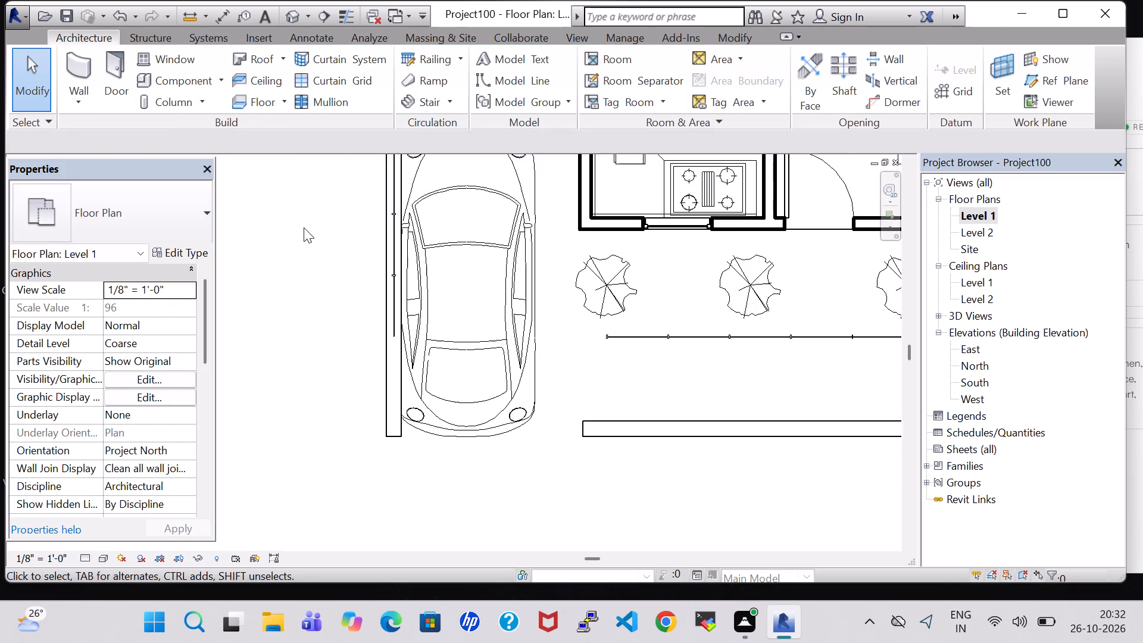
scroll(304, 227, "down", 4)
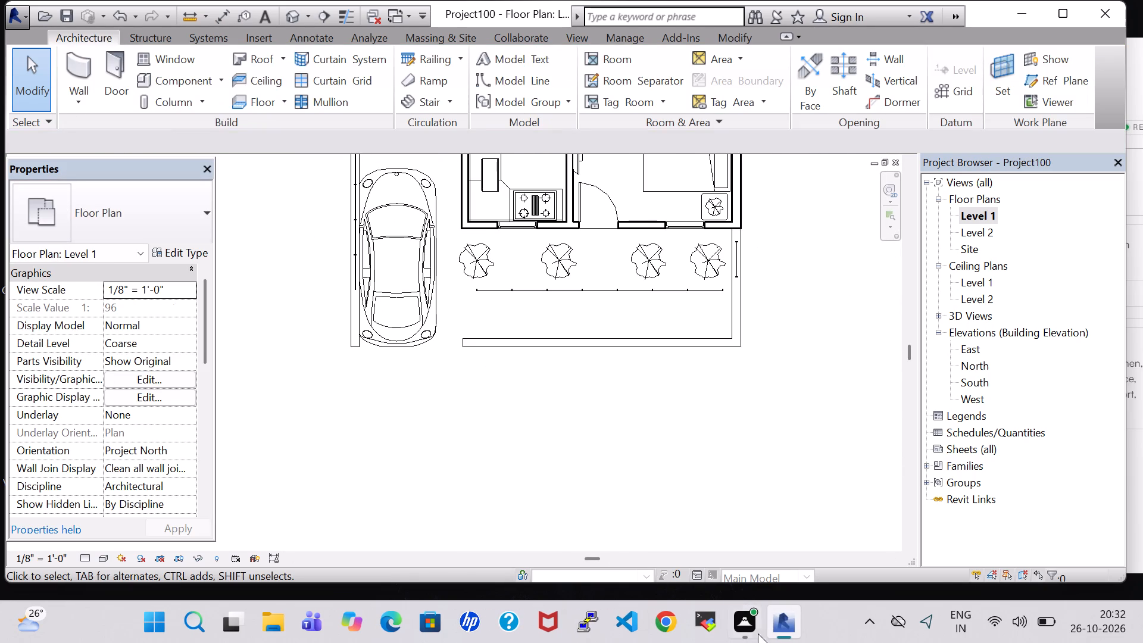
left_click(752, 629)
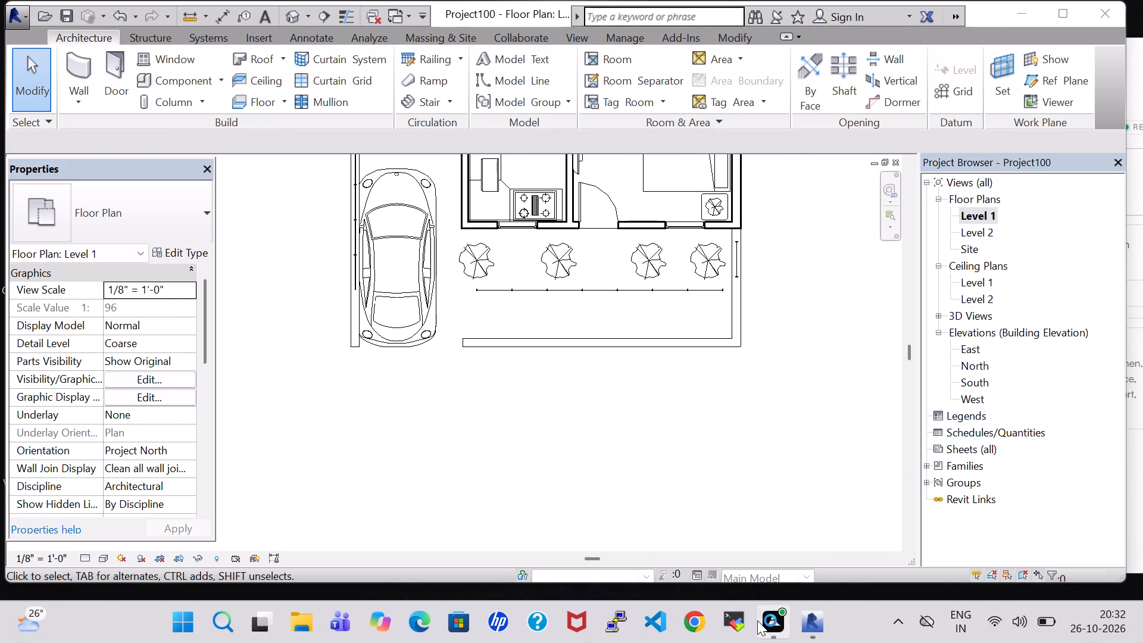
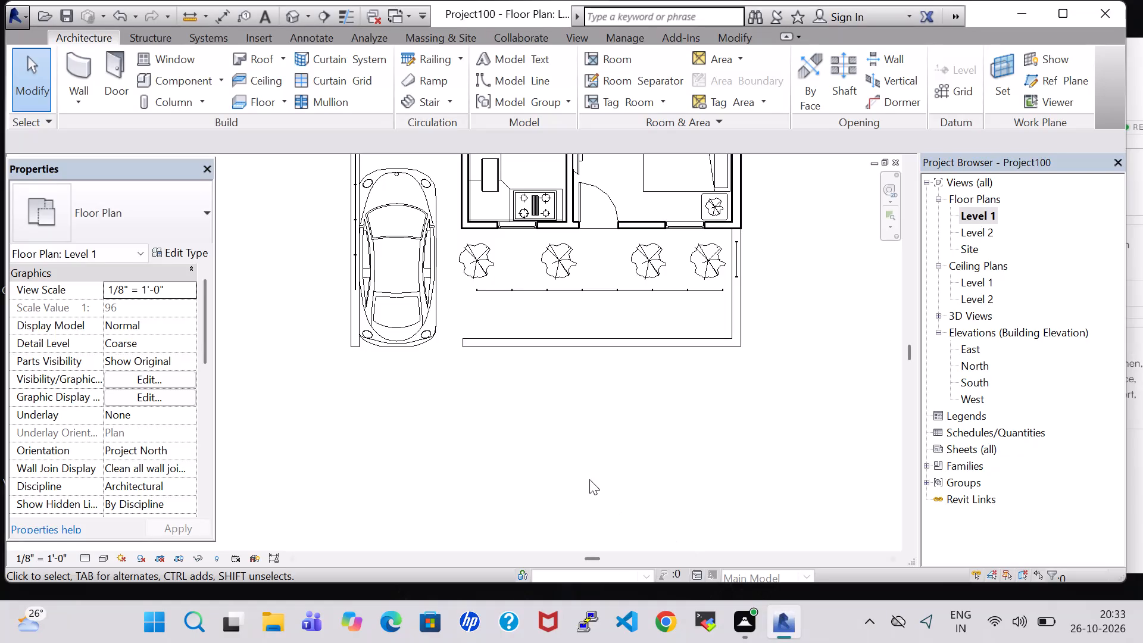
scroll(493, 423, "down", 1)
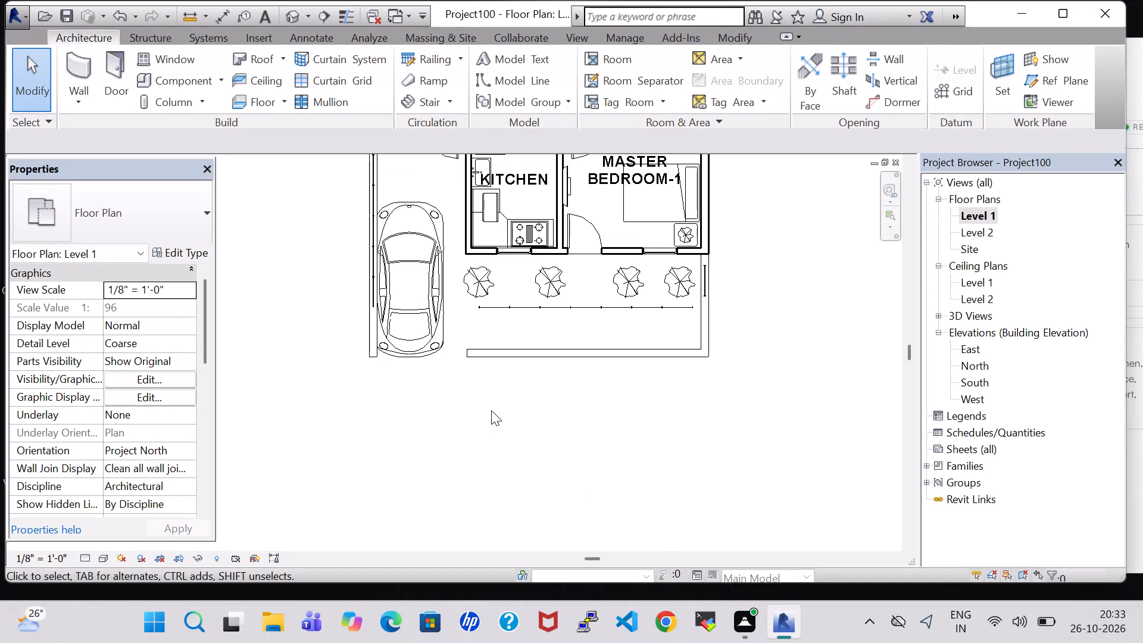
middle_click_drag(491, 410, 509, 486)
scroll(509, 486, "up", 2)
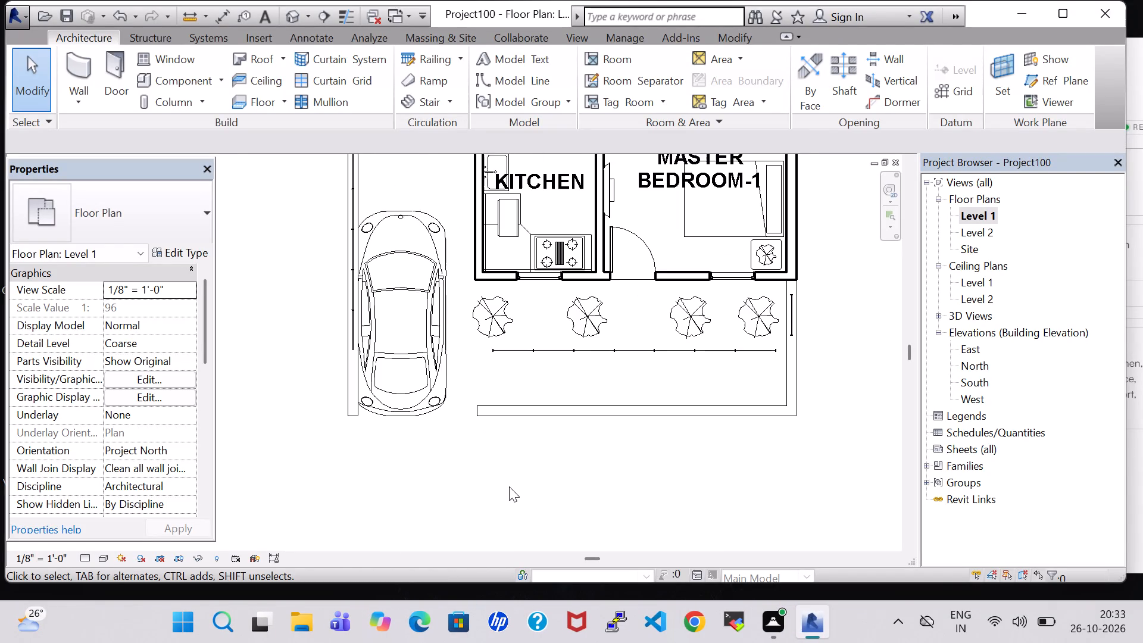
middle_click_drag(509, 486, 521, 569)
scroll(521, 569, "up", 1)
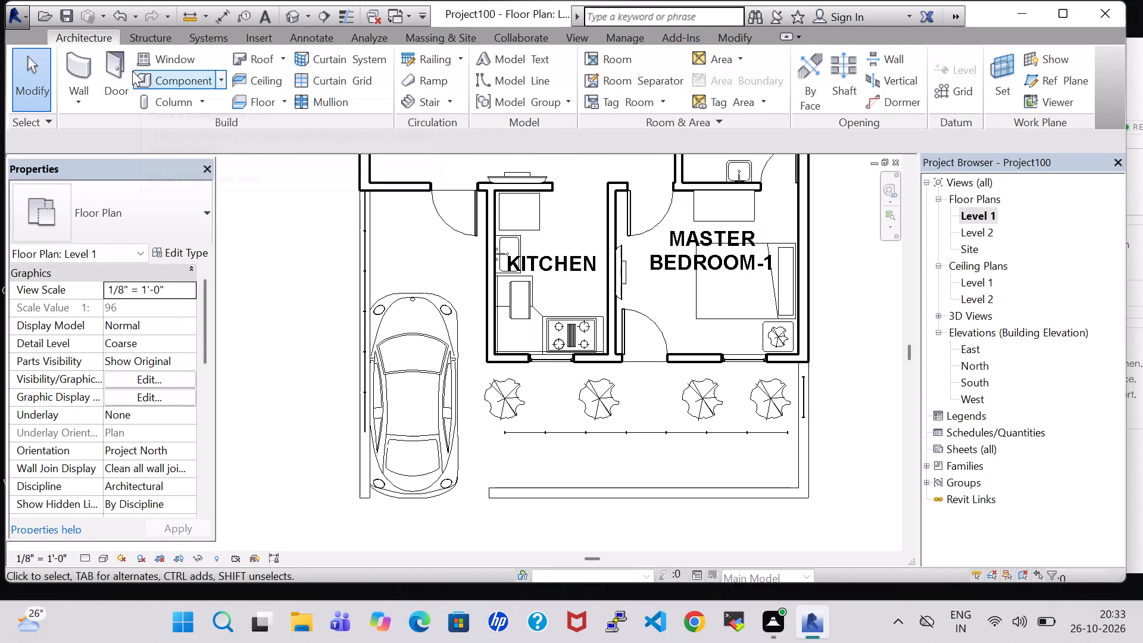
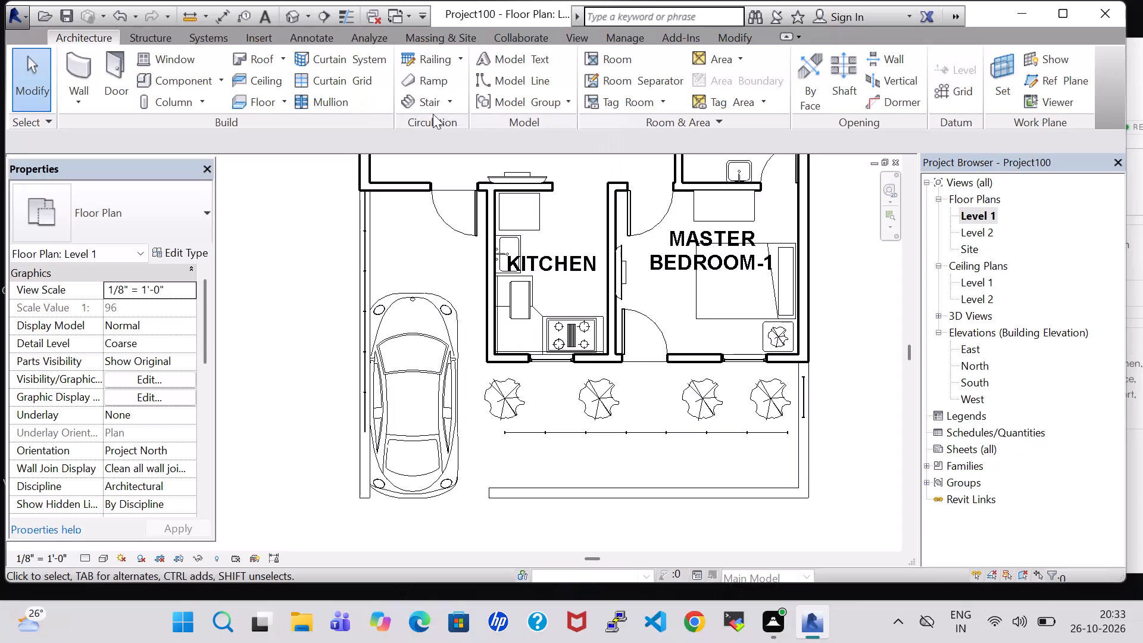
Place a U-shaped winder stair, 3' 0" wide, from Level 1 to Level 2 between the side boundary wall and kitchen, overlapping the car's front.
left_click(426, 95)
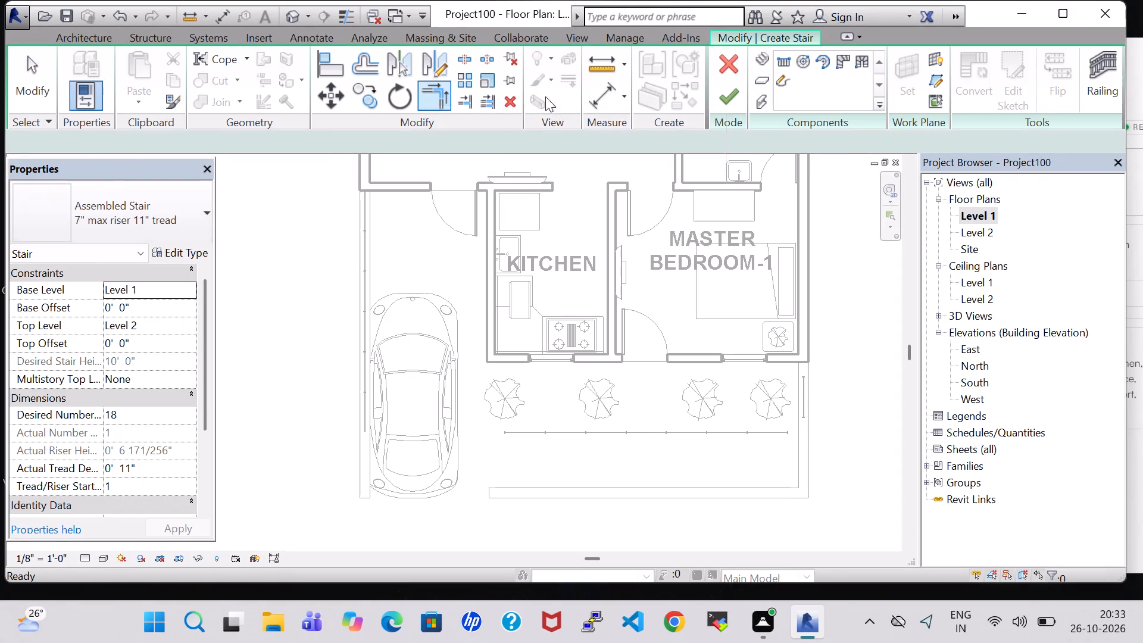
left_click(861, 63)
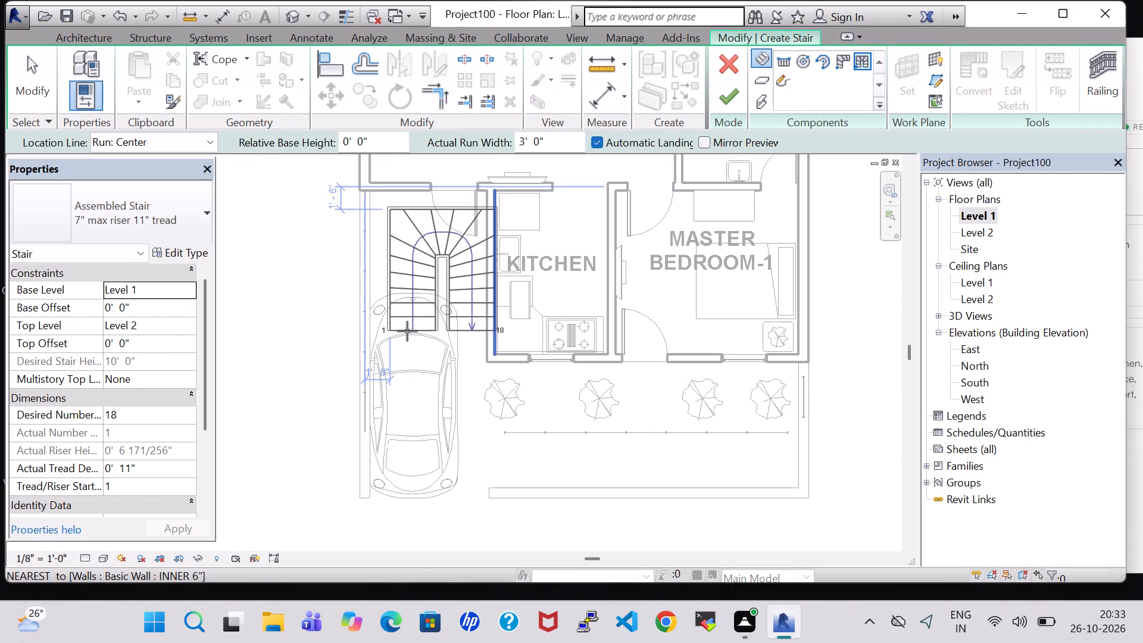
scroll(401, 335, "up", 4)
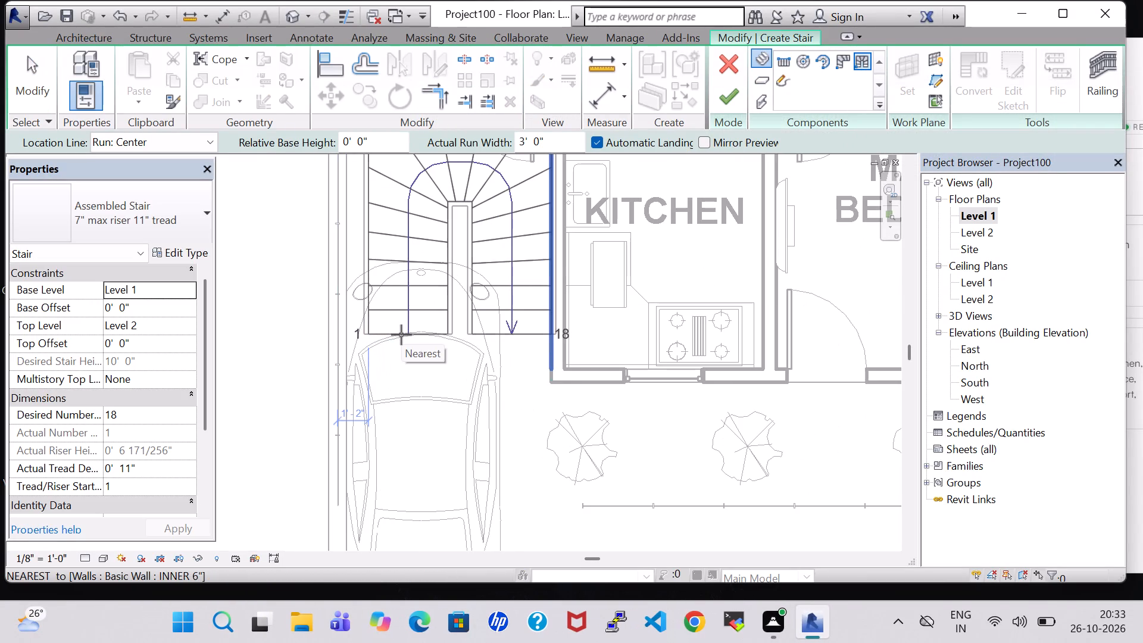
scroll(392, 335, "down", 3)
middle_click_drag(392, 335, 392, 356)
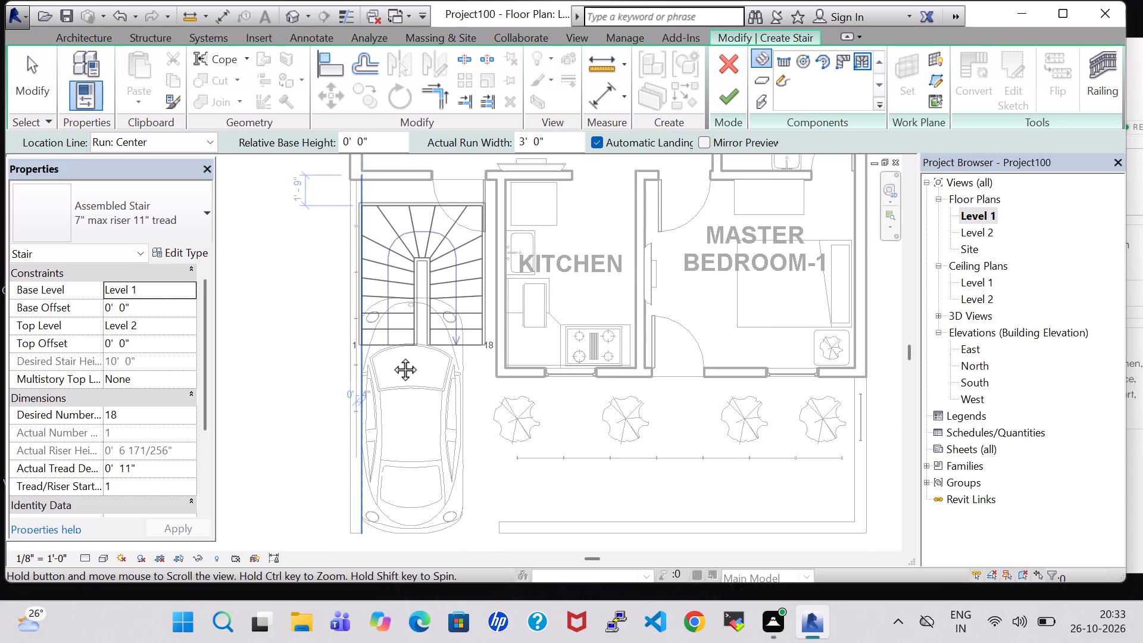
middle_click_drag(392, 356, 392, 366)
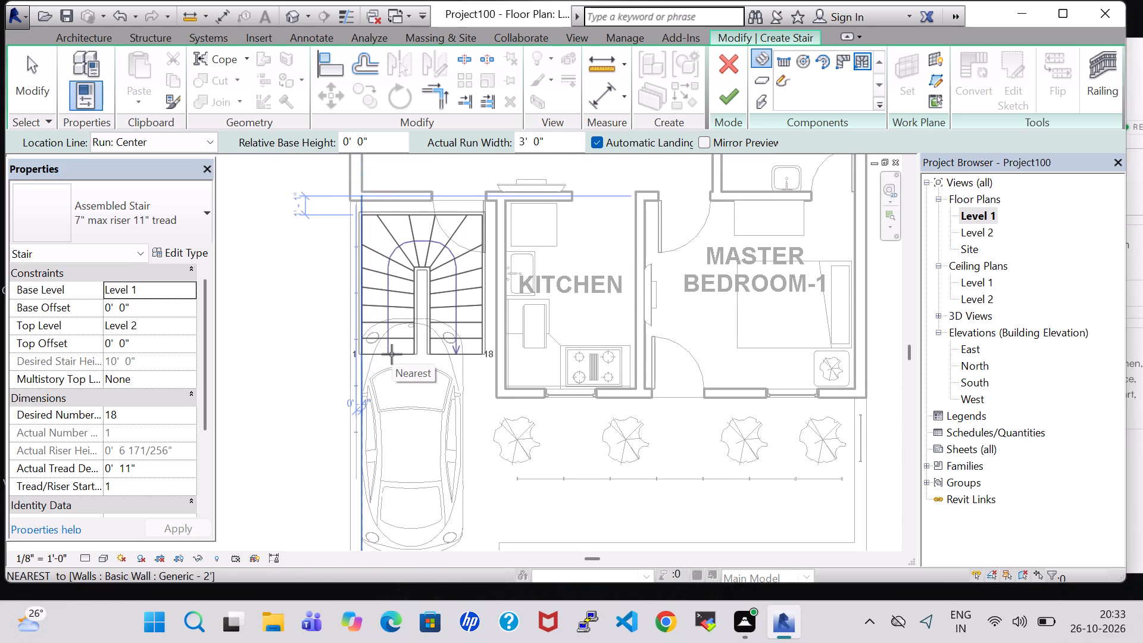
scroll(392, 354, "up", 6)
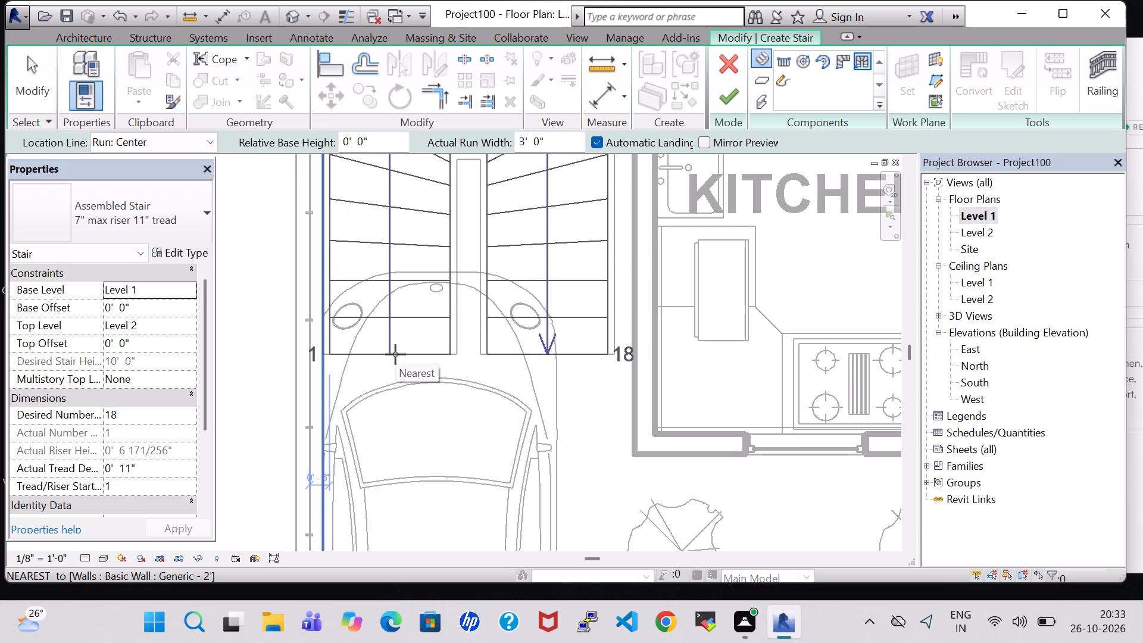
scroll(395, 354, "down", 4)
left_click(395, 354)
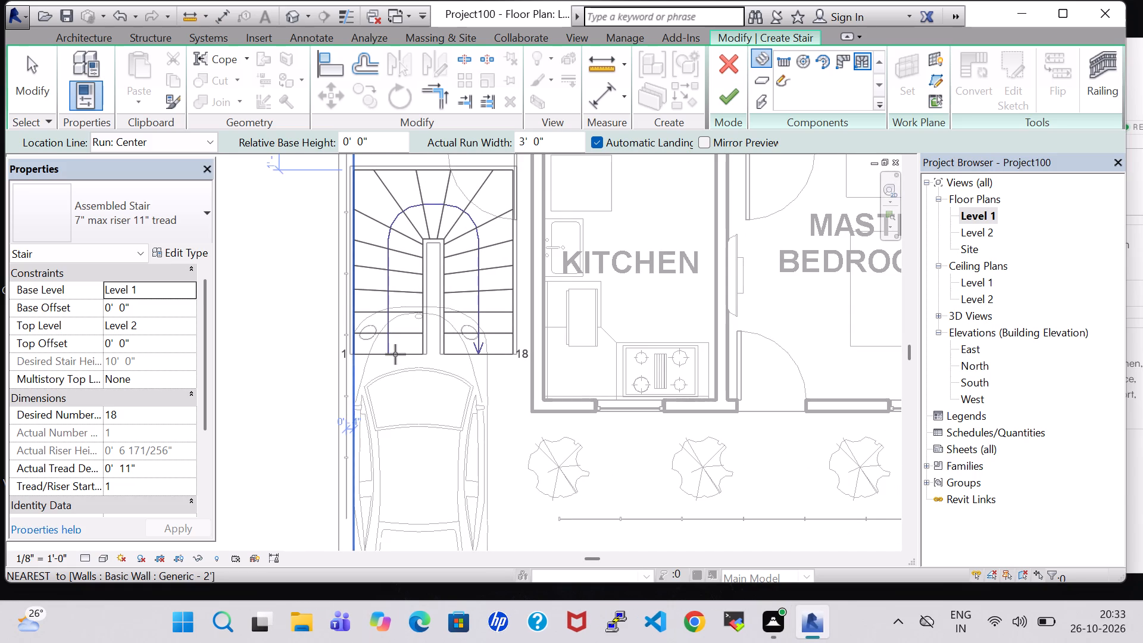
key("Escape")
key("Escape")
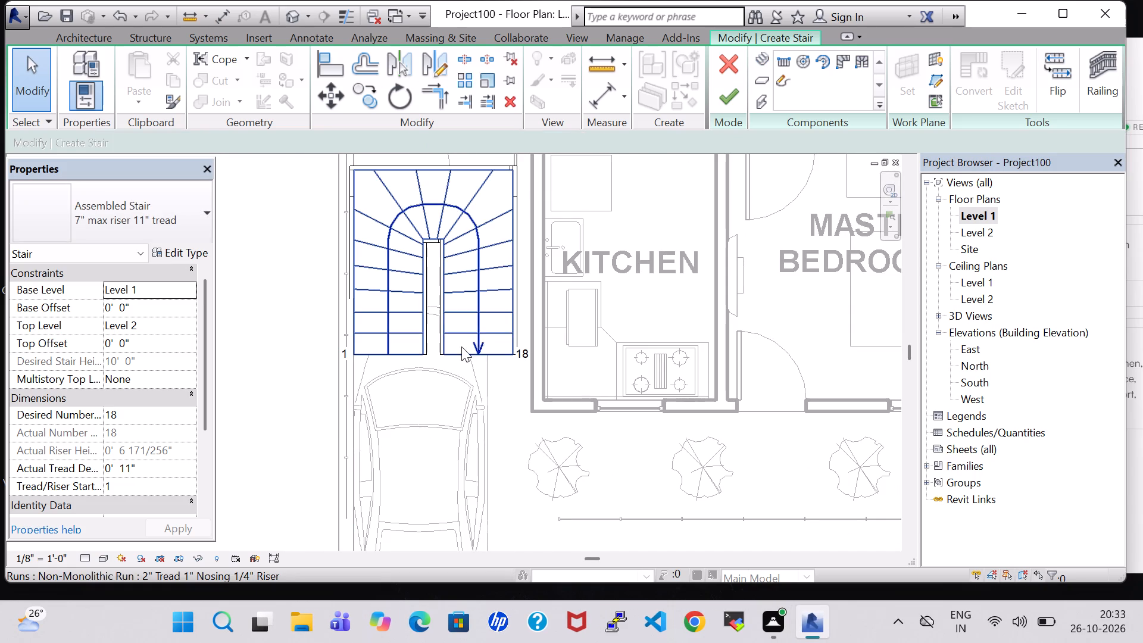
Nudge the stair run to about 0' 9" from the side boundary wall and 0' 10" from the house wall, and finish the stair.
left_click(512, 310)
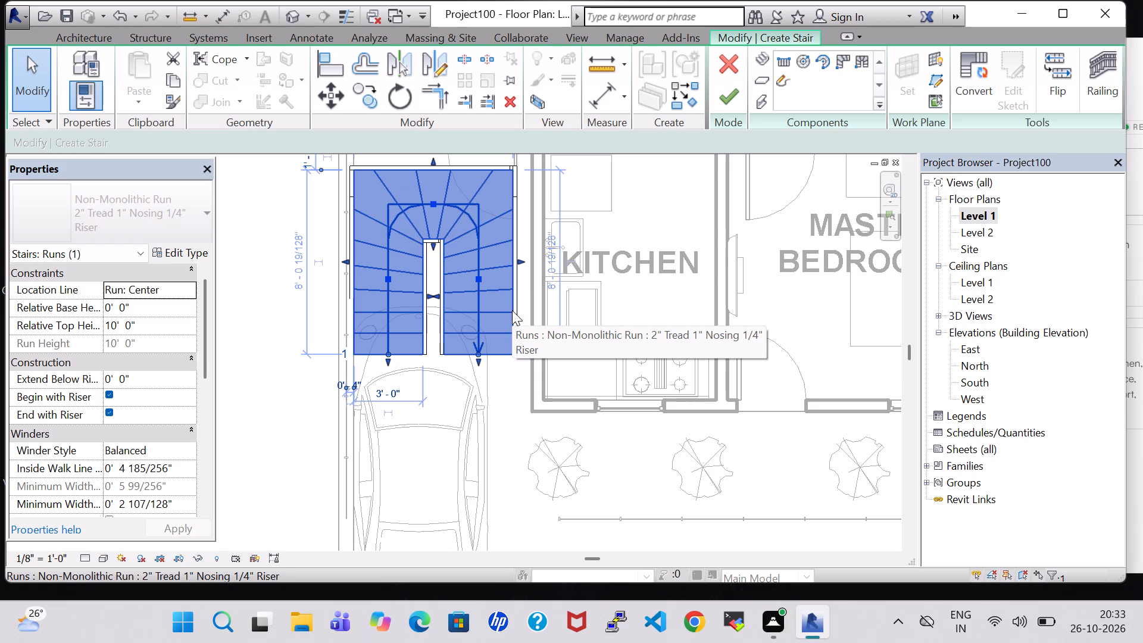
key("Right")
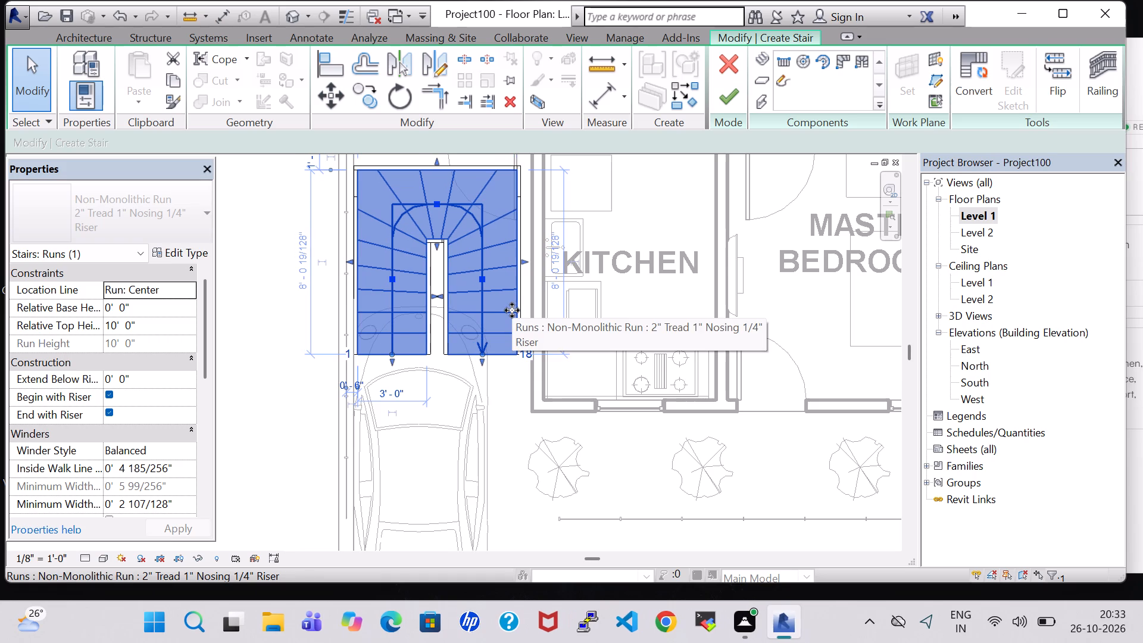
scroll(579, 332, "down", 4)
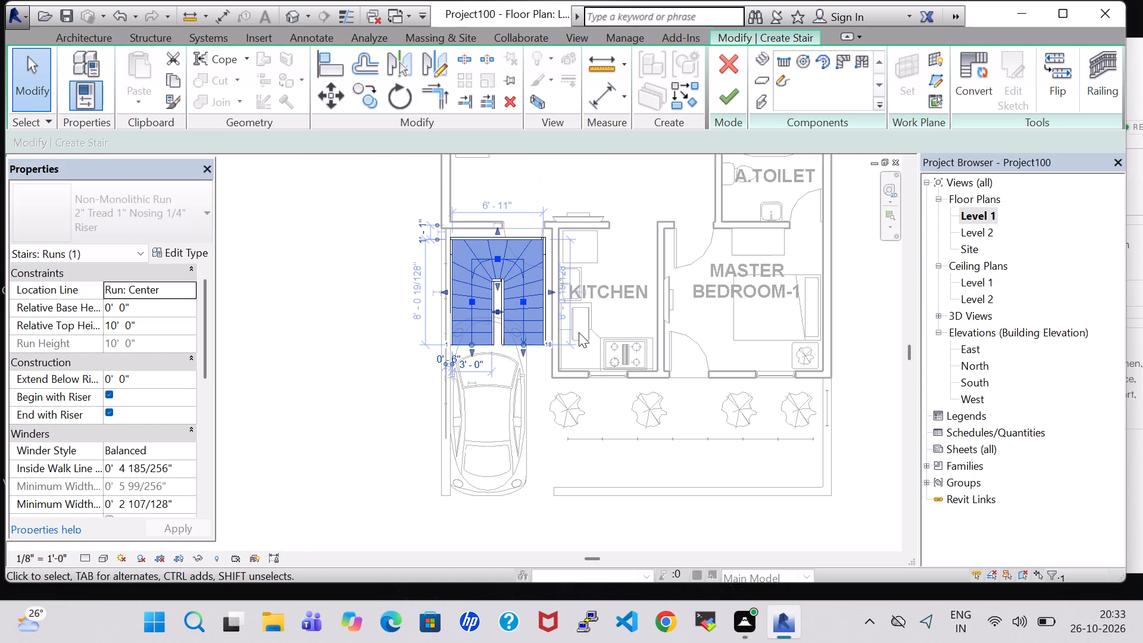
key("Right")
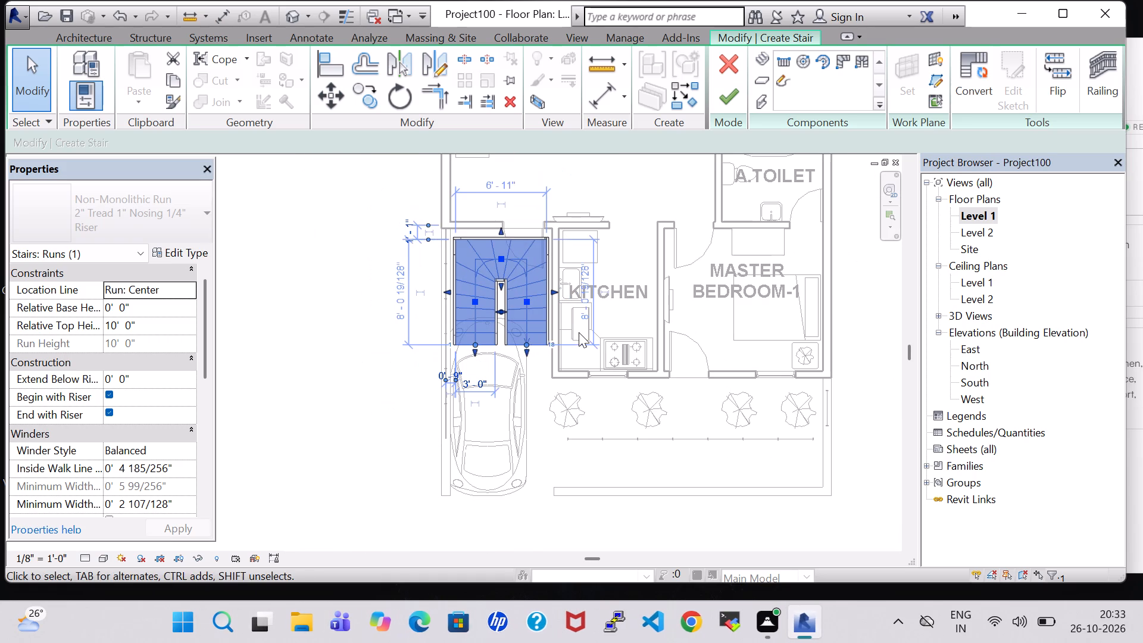
key("Up")
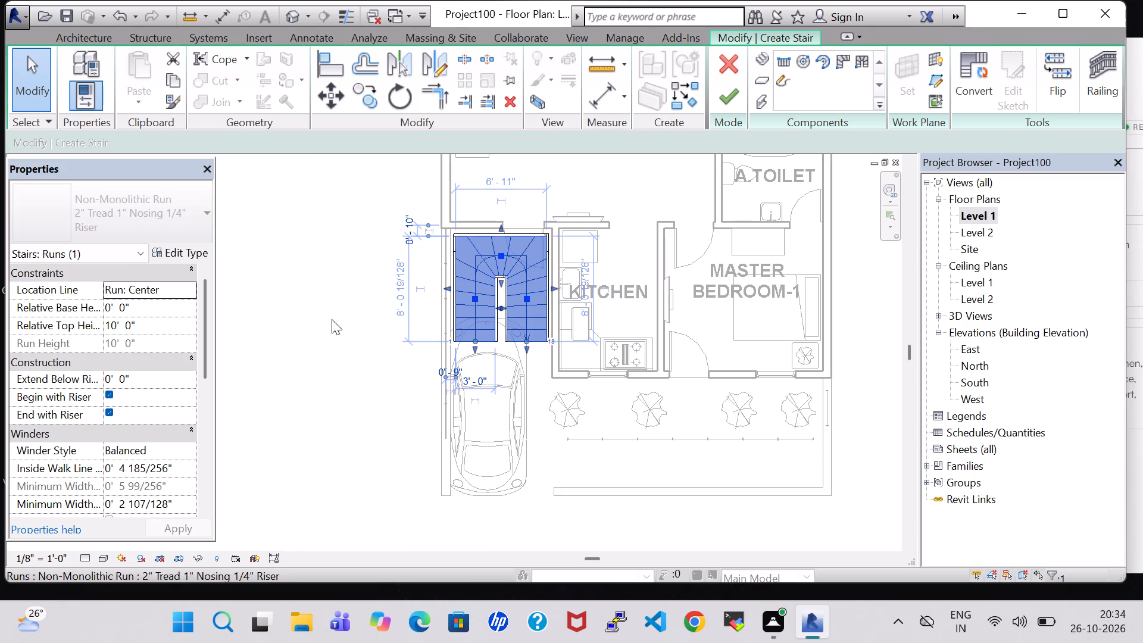
left_click(305, 304)
left_click(727, 103)
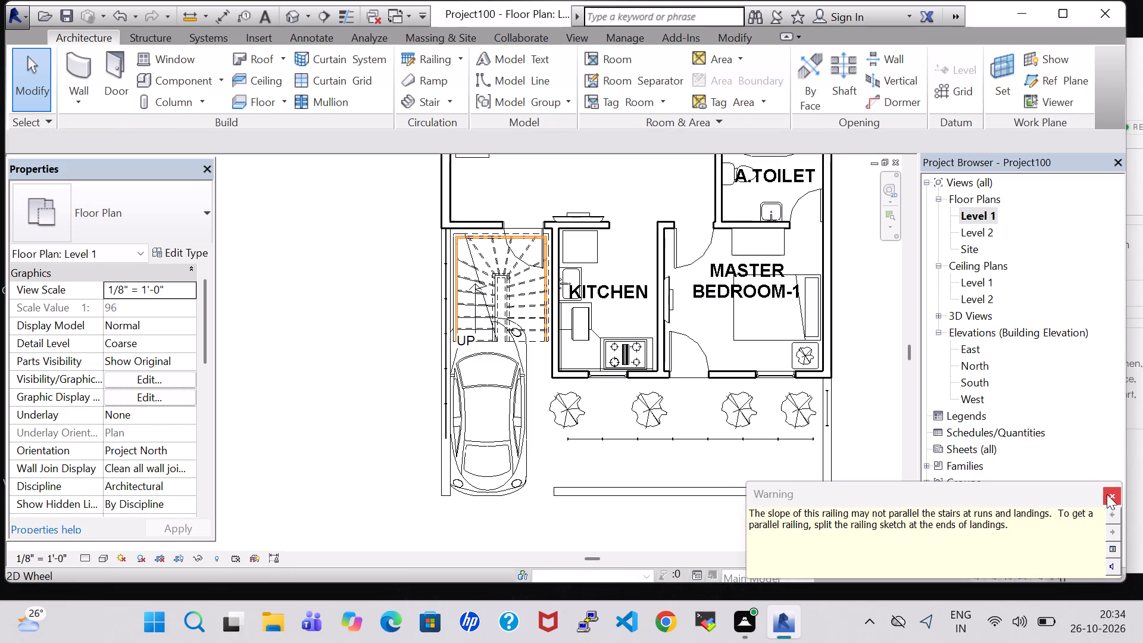
left_click(1108, 495)
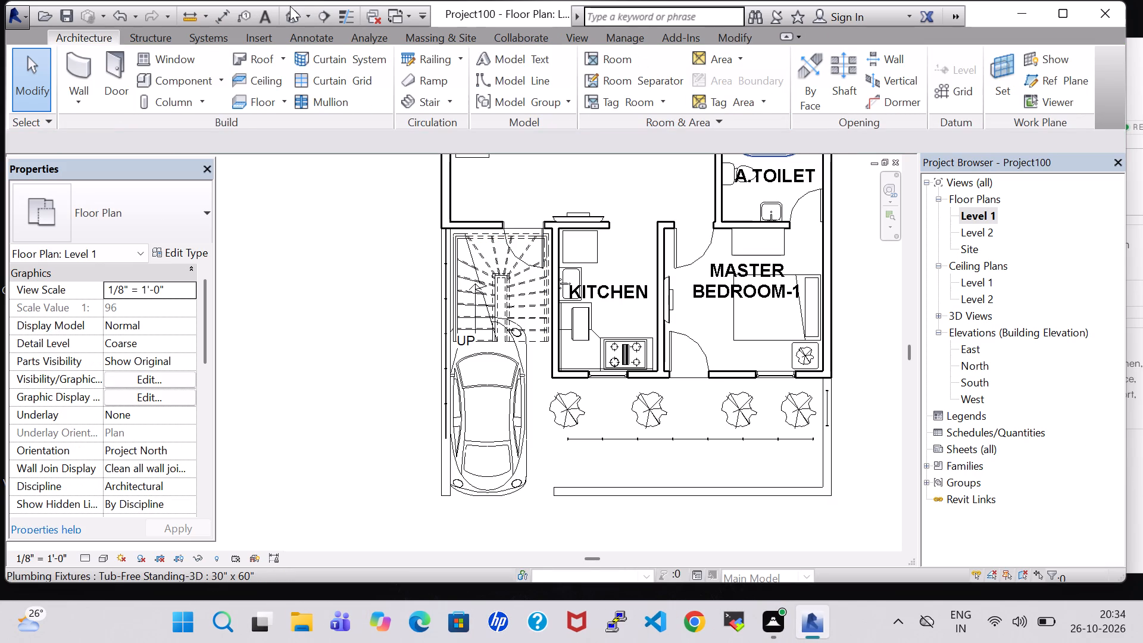
Examine the new staircase in 3D, including how it relates to the roof and the entrance door behind it.
left_click(292, 13)
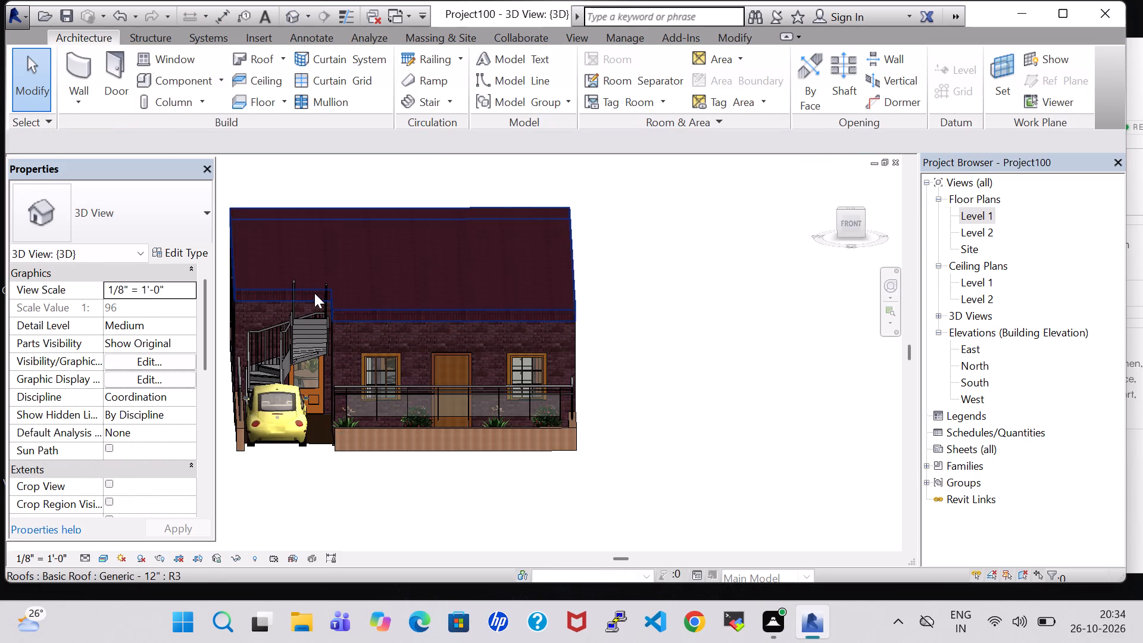
scroll(314, 293, "up", 3)
middle_click(407, 272, "shift")
scroll(407, 272, "up", 1, "shift")
middle_click_drag(407, 272, 420, 245, "shift")
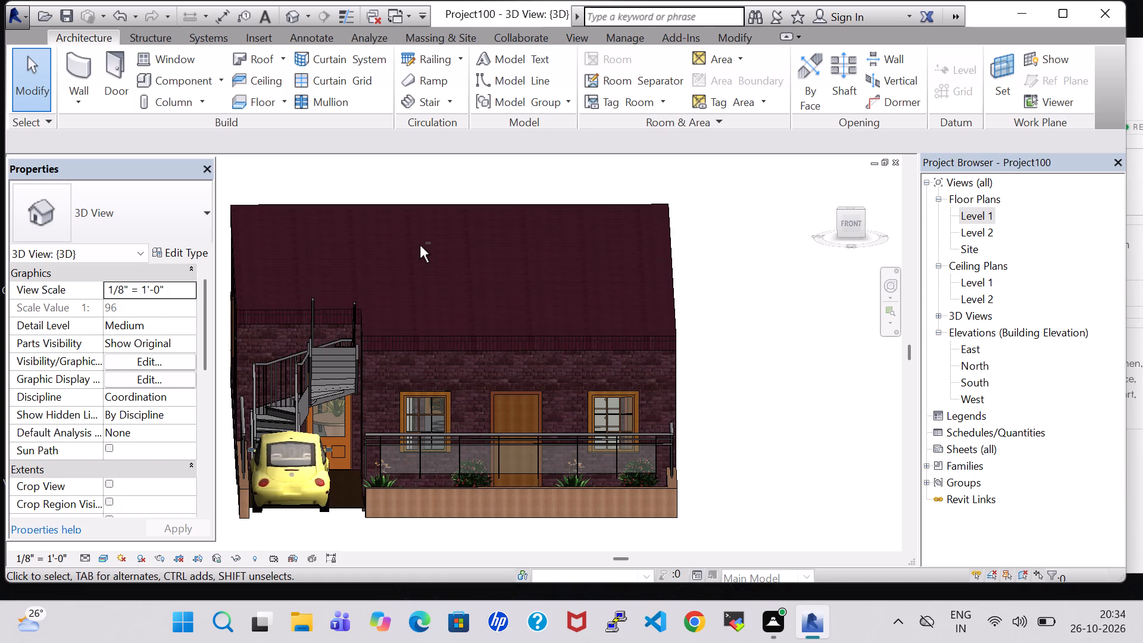
middle_click_drag(420, 245, 420, 238, "shift")
middle_click_drag(420, 248, 430, 350, "shift")
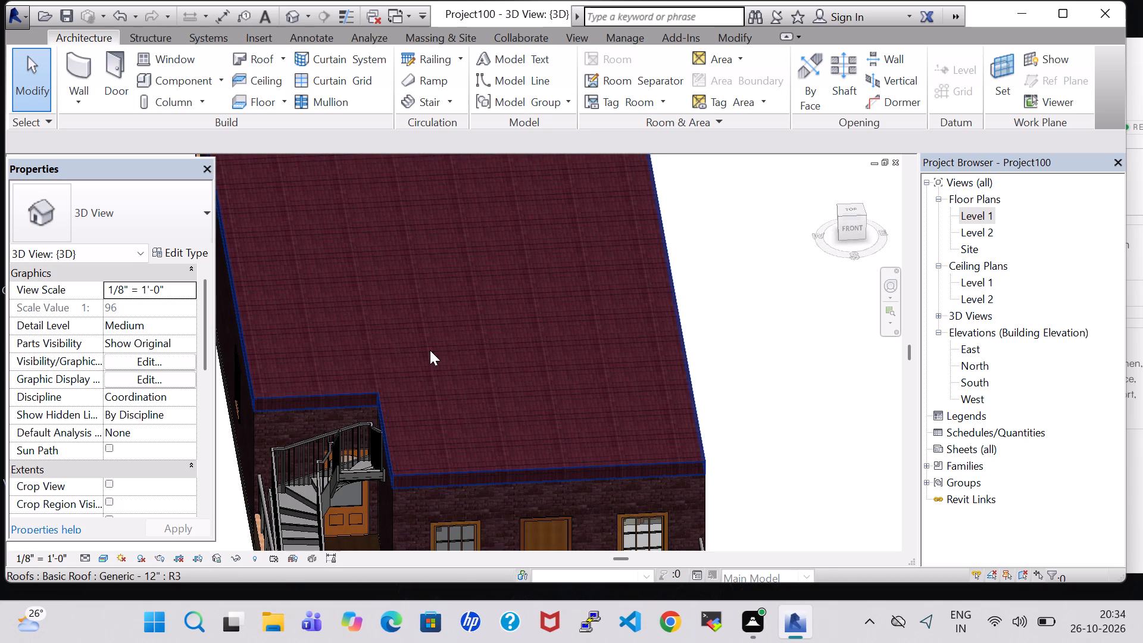
middle_click_drag(422, 417, 416, 372, "shift")
scroll(416, 373, "up", 1, "shift")
middle_click_drag(414, 370, 413, 356, "shift")
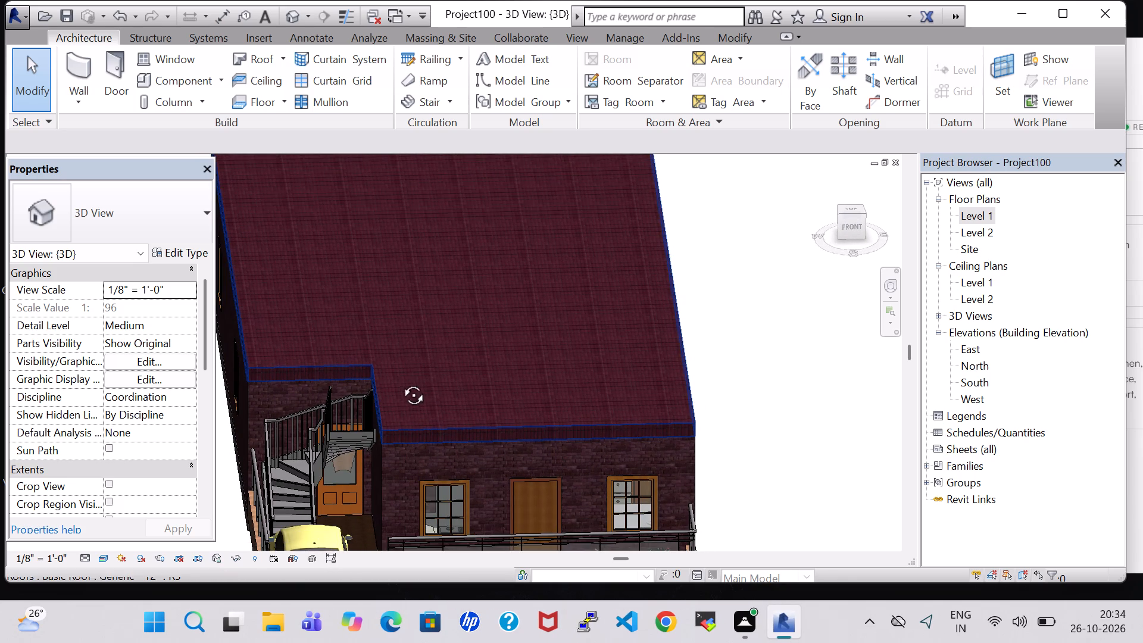
Set the 36" x 80" half-arch glass entrance door type behind the stair to height 6' 3" and rough height 6' 3".
left_click(345, 462)
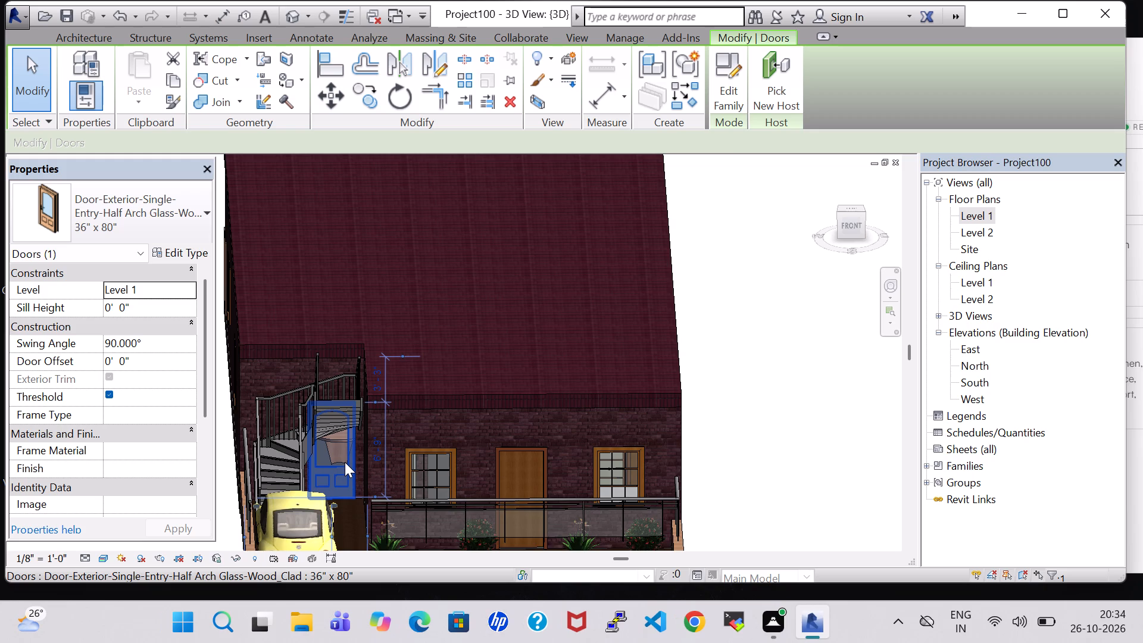
left_click(183, 258)
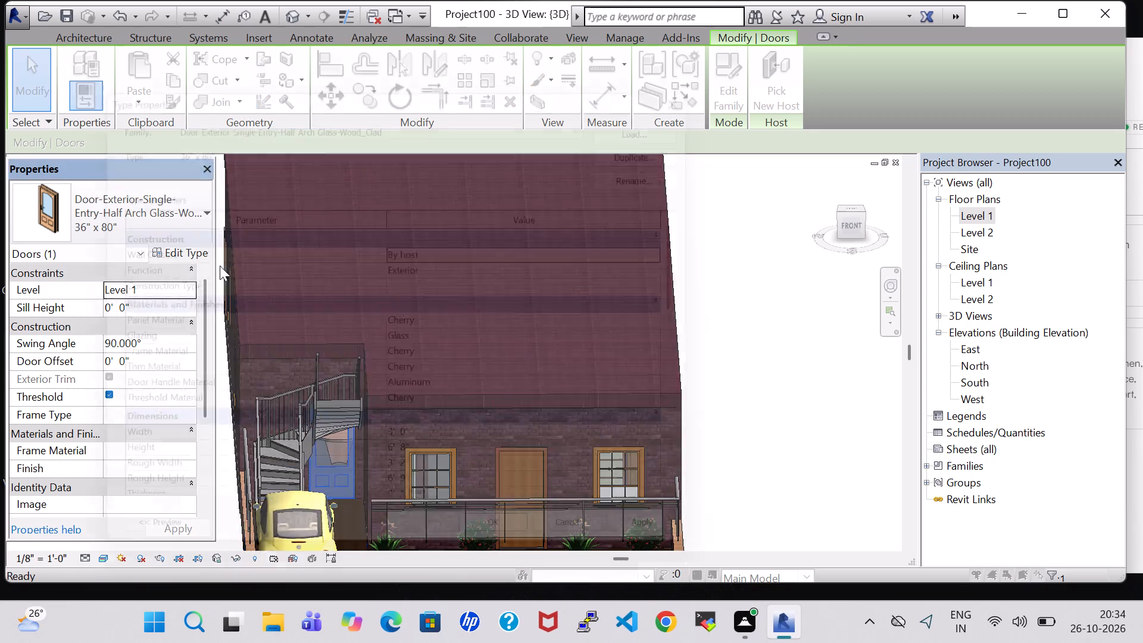
scroll(448, 451, "down", 1)
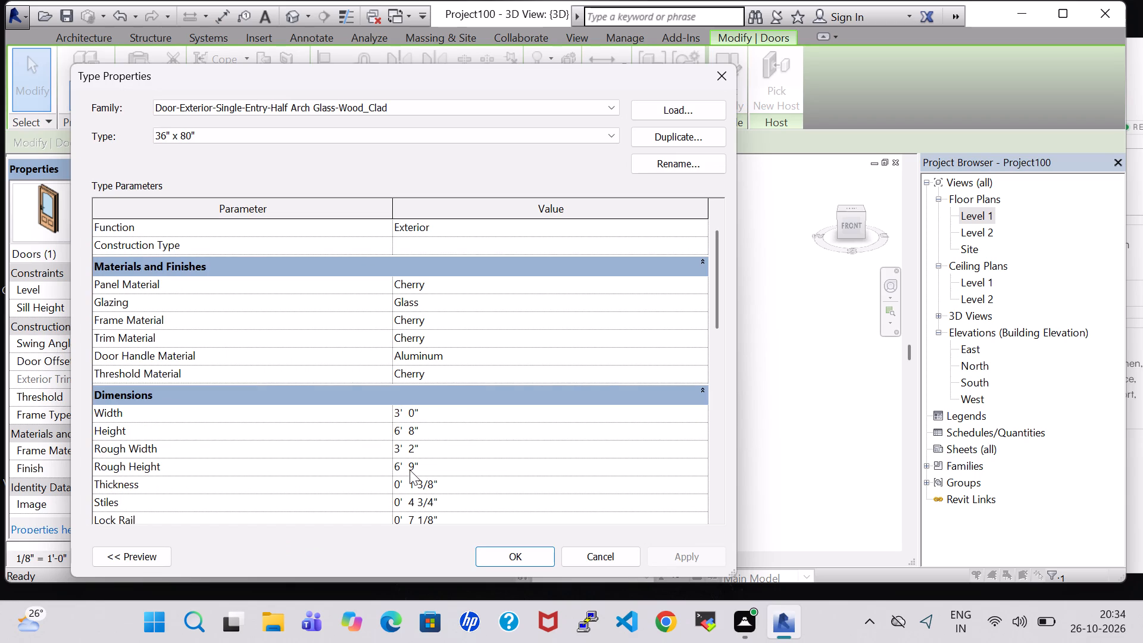
left_click(417, 472)
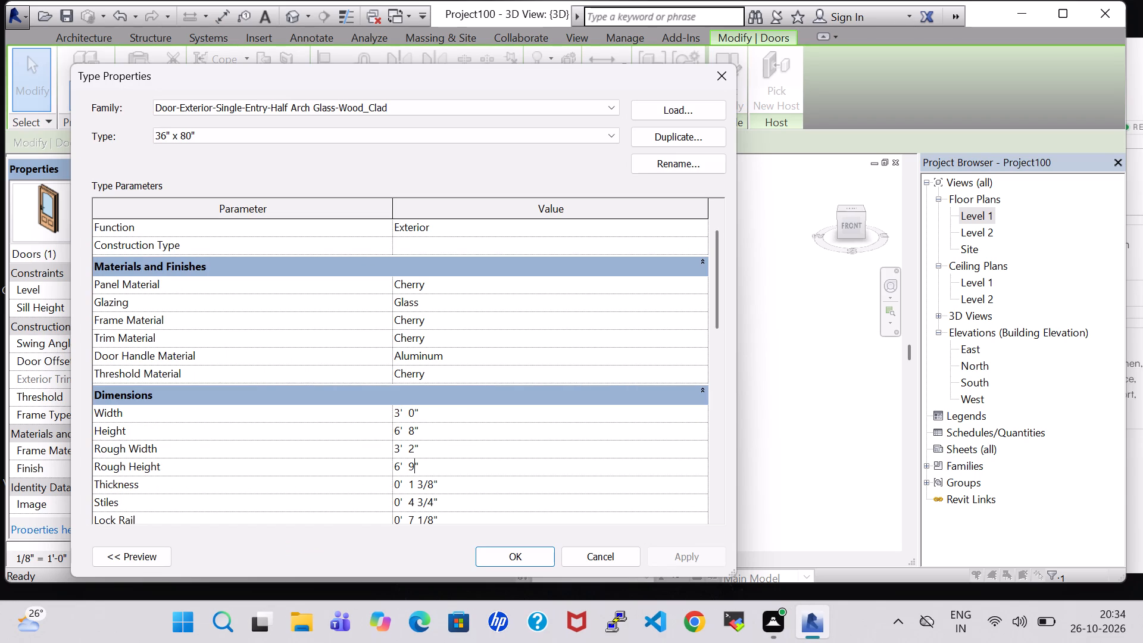
left_click(415, 432)
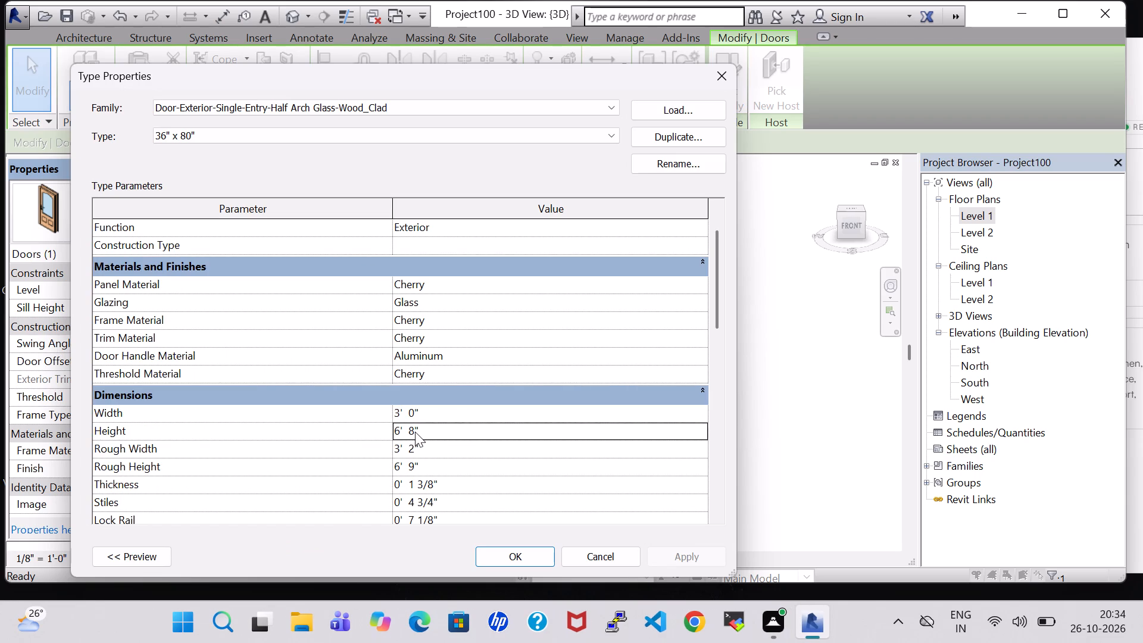
key("BackSpace")
key("3")
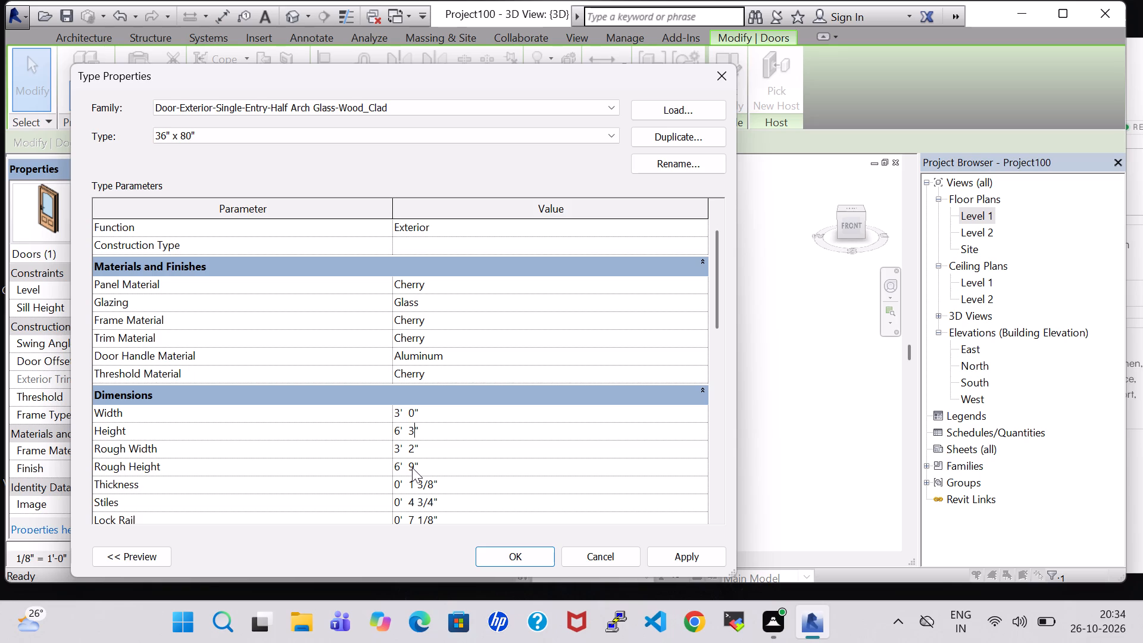
left_click(413, 467)
left_click(413, 467)
key("BackSpace")
key("3")
left_click(525, 557)
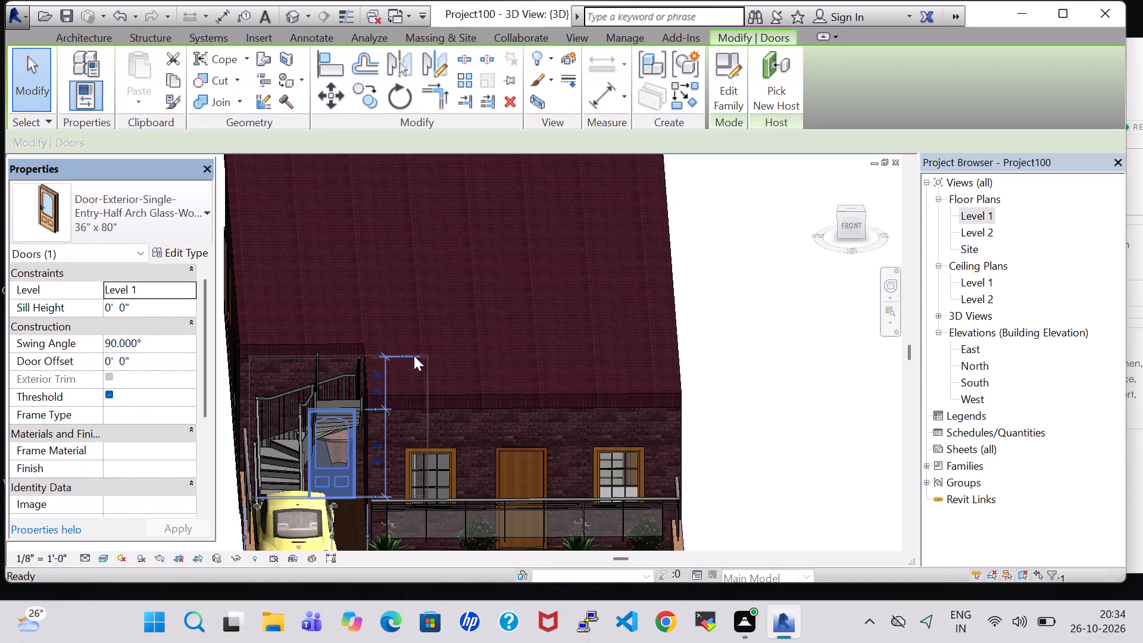
Inspect the front of the house in 3D, checking the shortened door against the stair, parked car and roof edge.
left_click(464, 308)
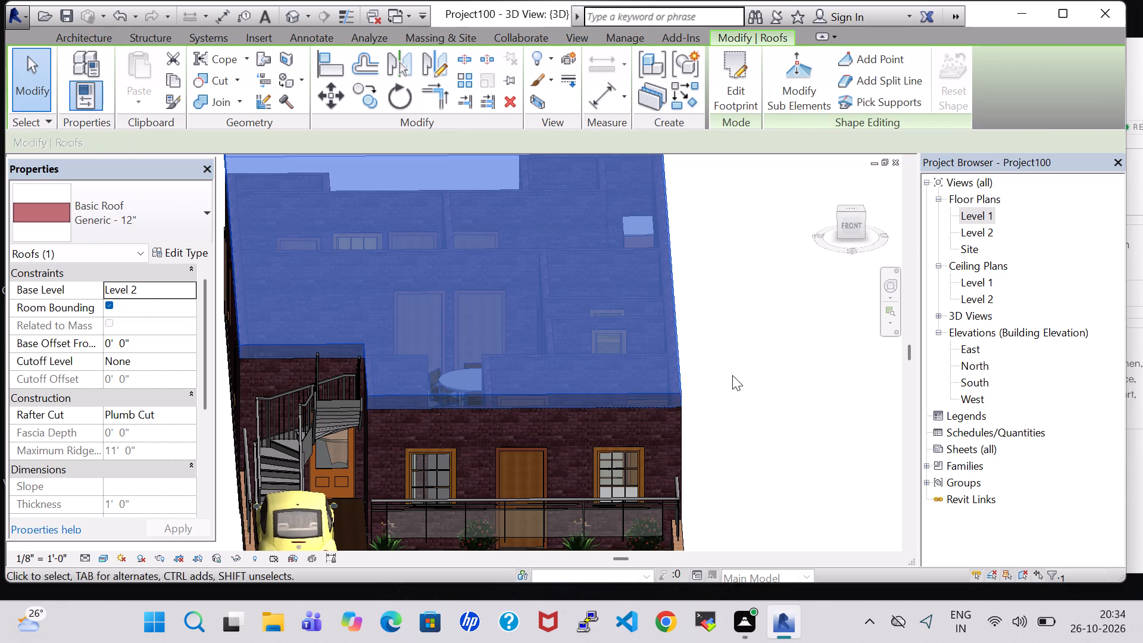
left_click(732, 375)
middle_click(451, 419, "shift")
middle_click_drag(453, 398, 453, 388, "shift")
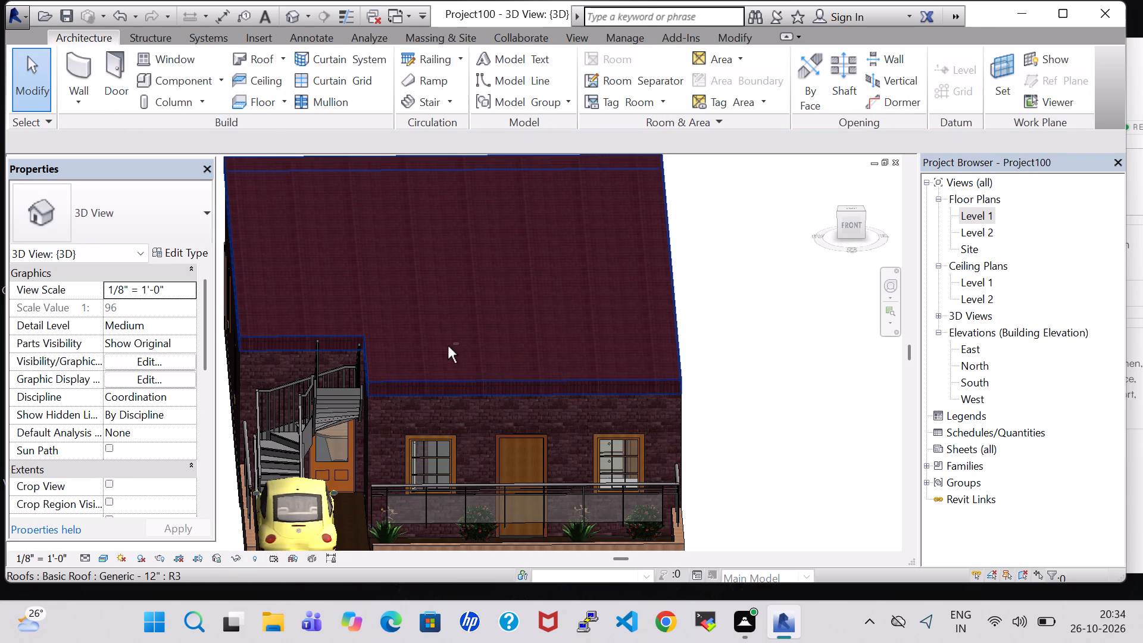
middle_click(429, 346, "shift")
middle_click_drag(429, 304, 427, 276, "shift")
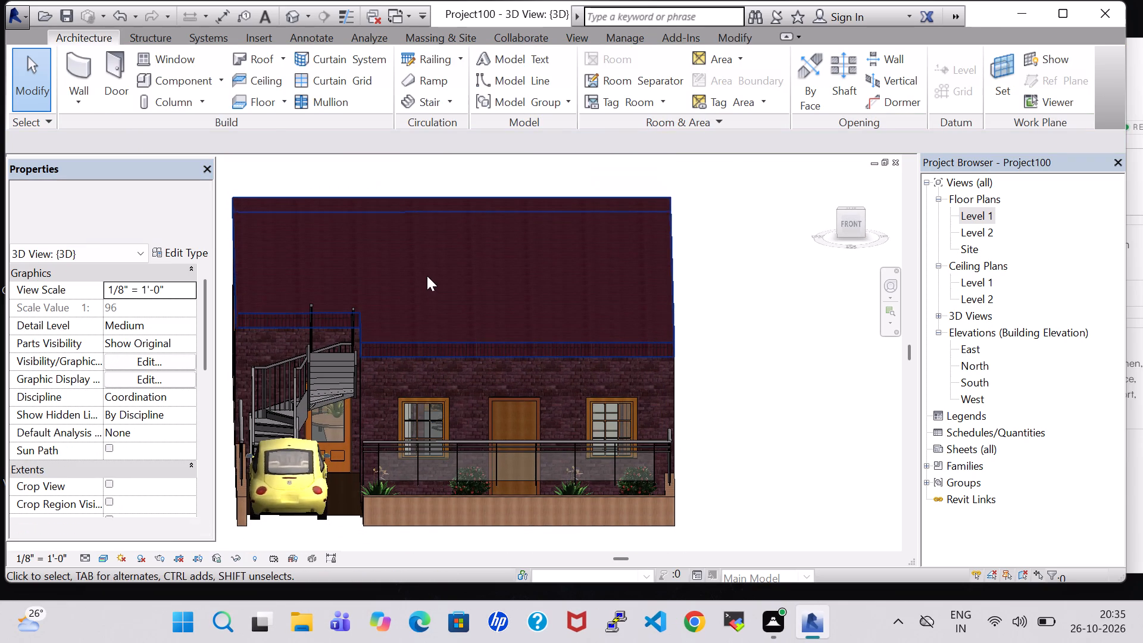
middle_click_drag(424, 276, 424, 250)
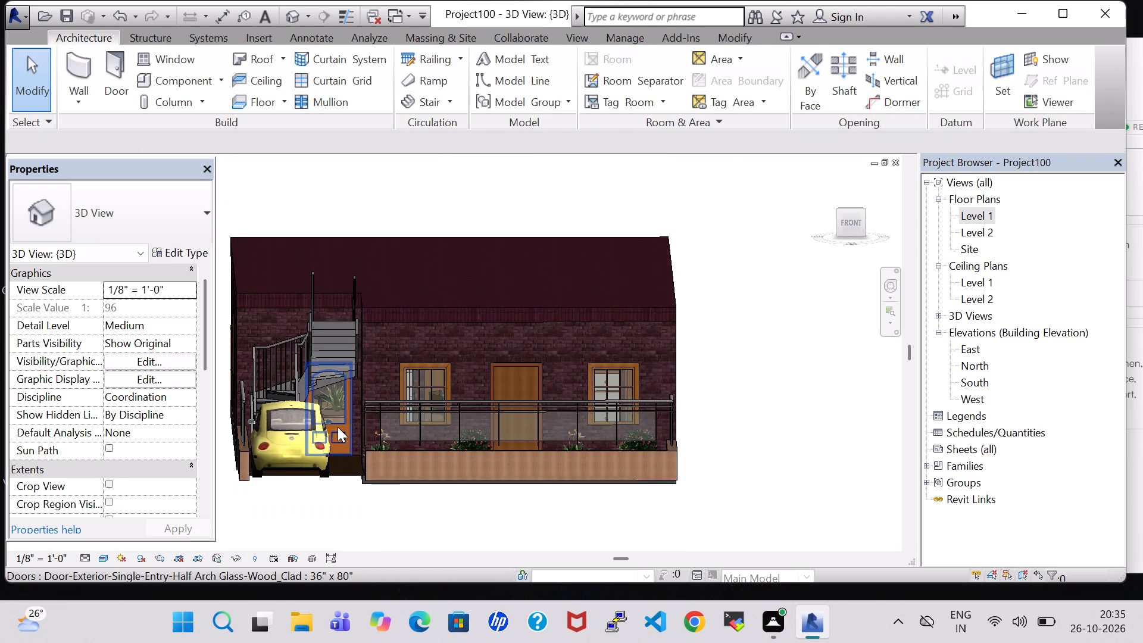
left_click(342, 426)
left_click(734, 401)
middle_click_drag(723, 395, 724, 474, "shift")
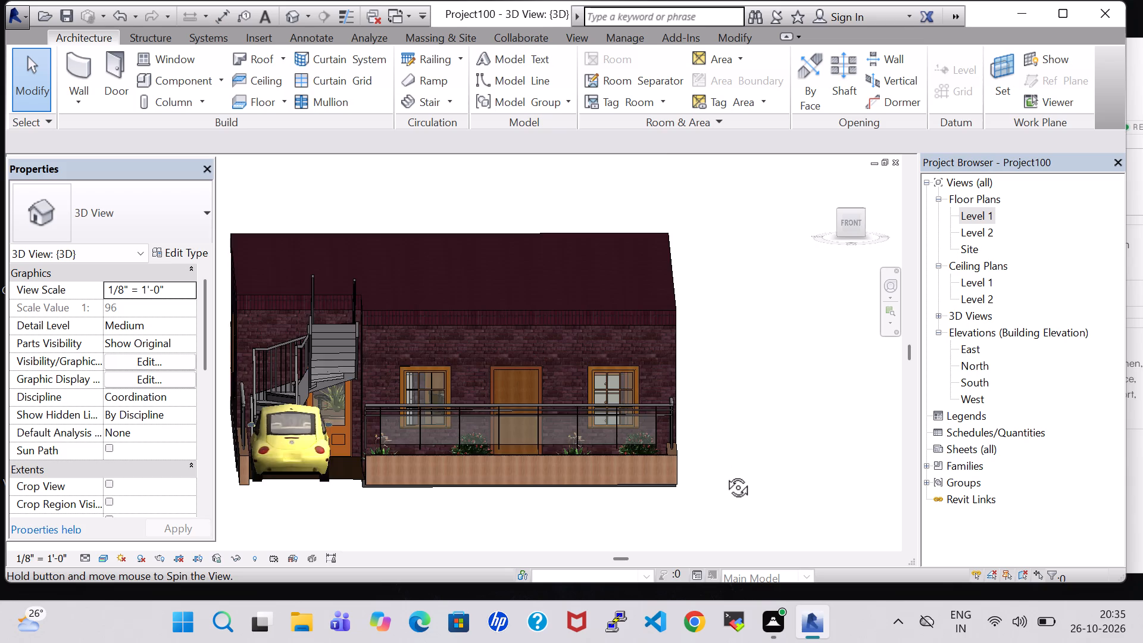
middle_click_drag(724, 474, 703, 571, "shift")
middle_click_drag(772, 485, 833, 337)
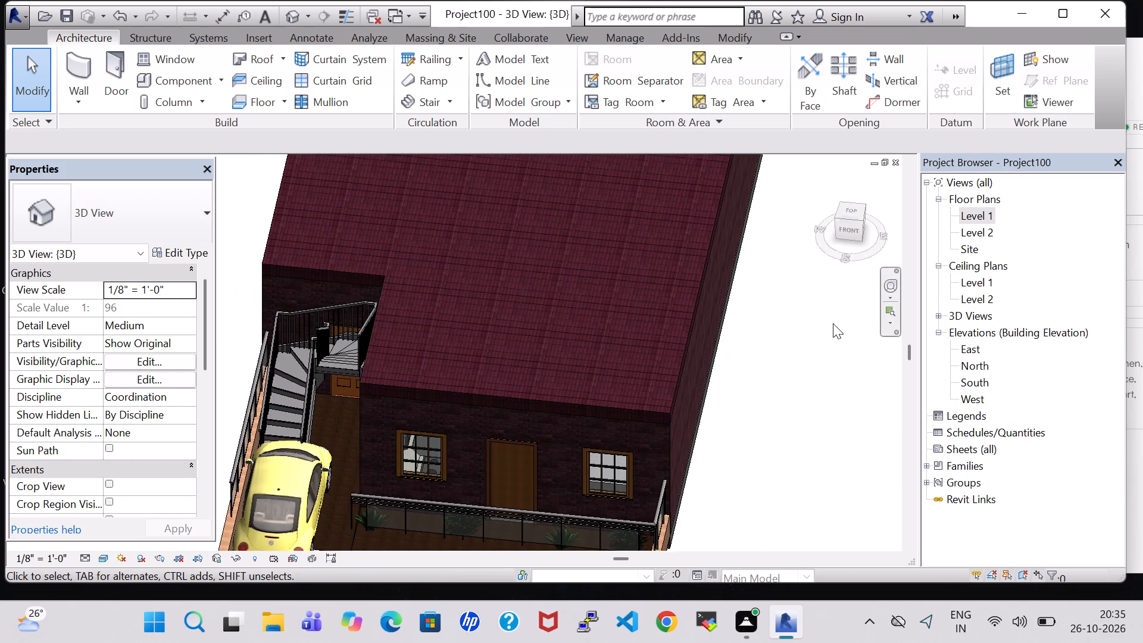
In the Level 1 plan, move the parked car toward the street, clear of the stair's foot and just inside the side boundary wall.
double_click(966, 219)
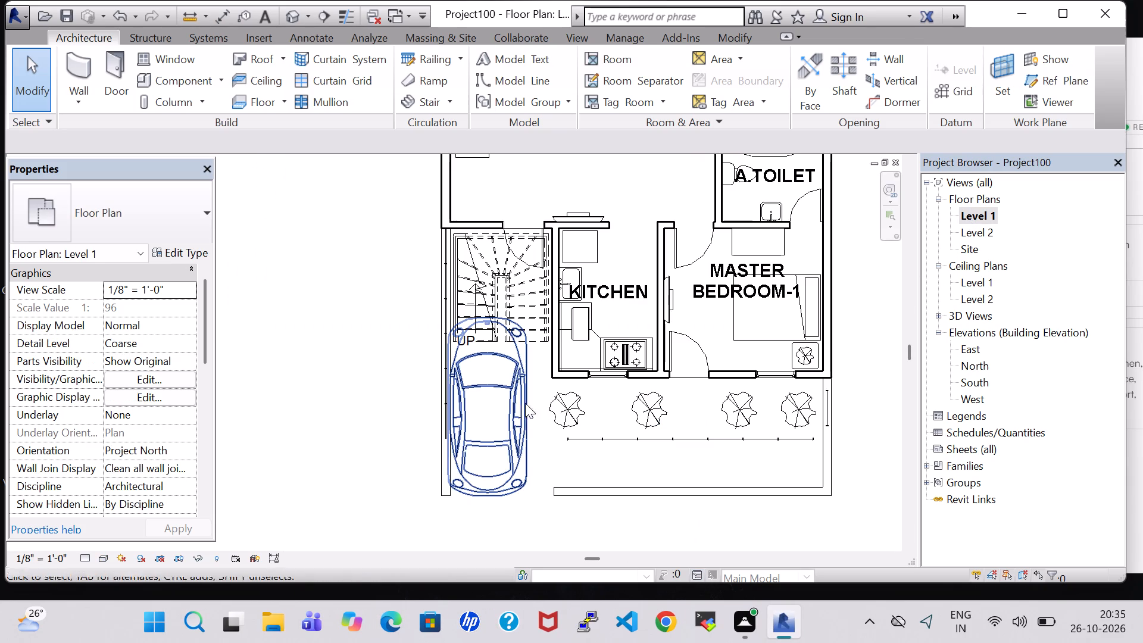
left_click(485, 411)
key("Down")
key("Down")
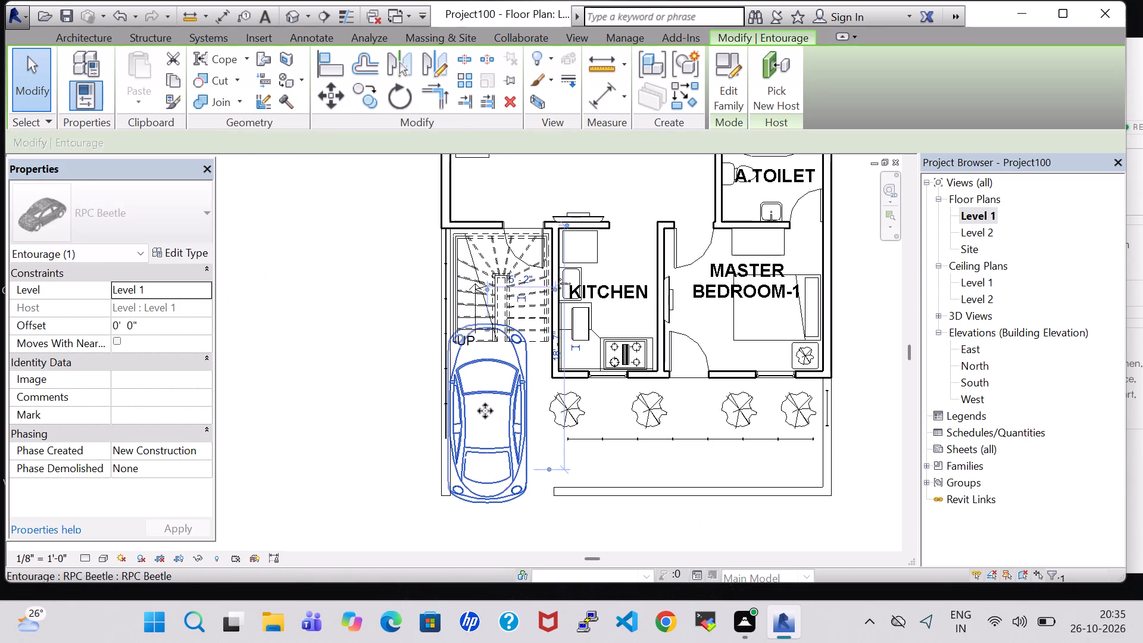
key("Down")
key("Down")
key("Down")
key("Down")
key("Down")
key("Down")
key("Down")
key("Down")
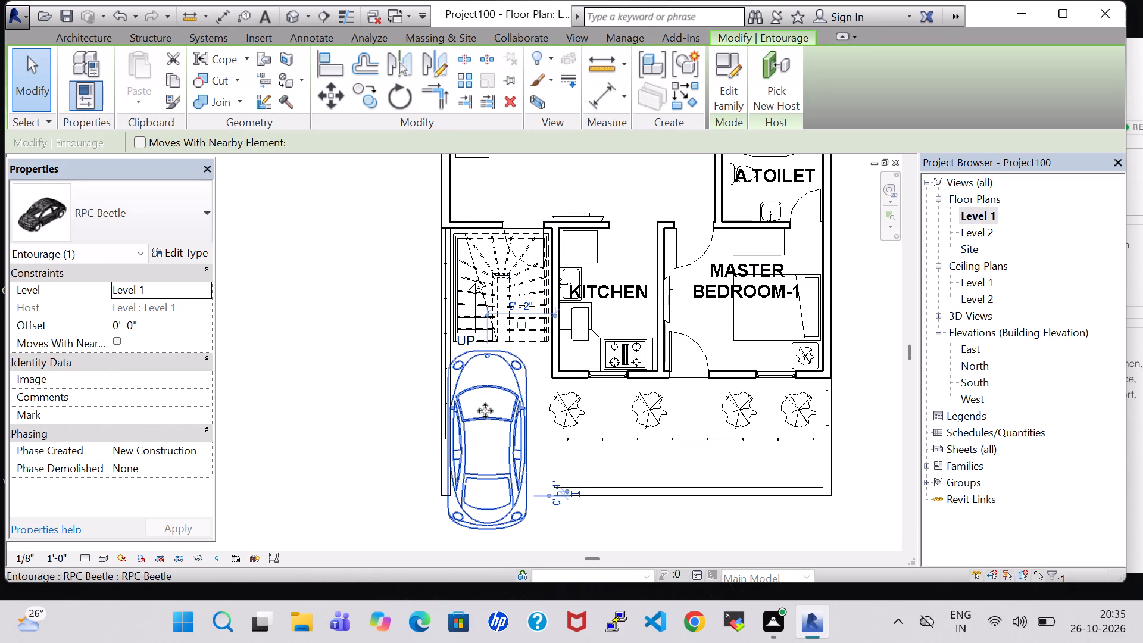
key("Down")
key("Right")
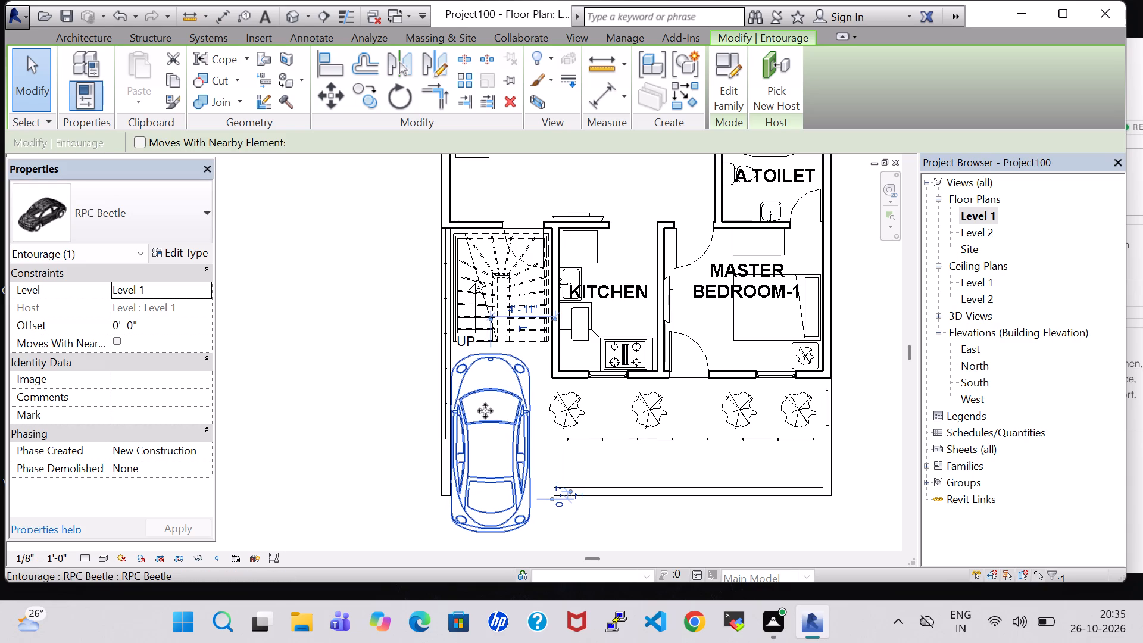
key("Right")
key("Up")
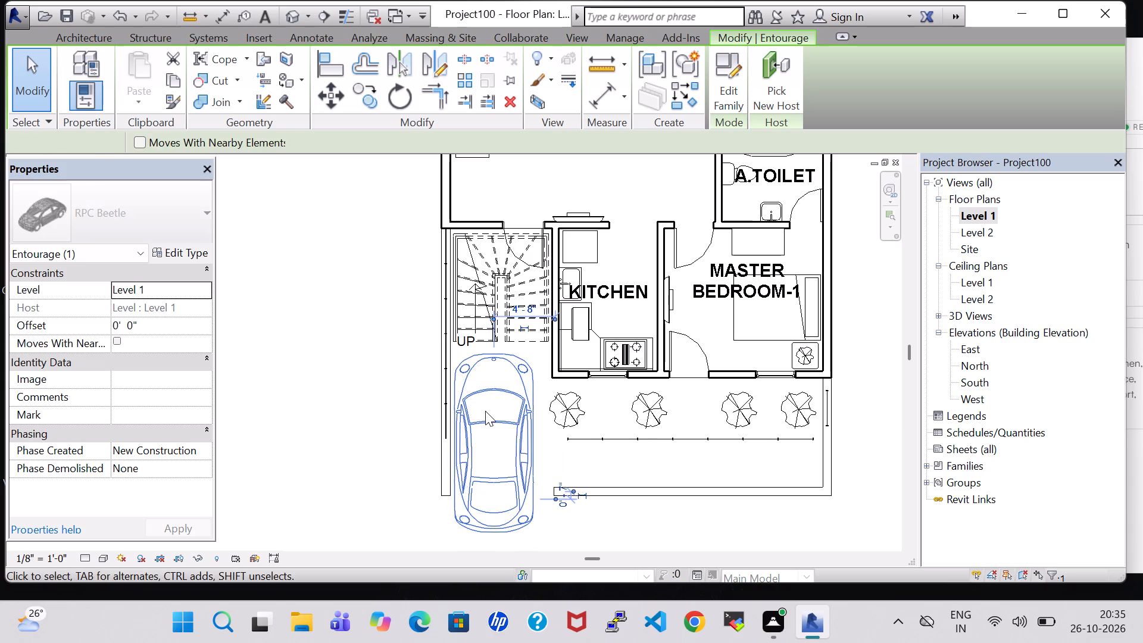
key("Up")
key("Left")
key("Up")
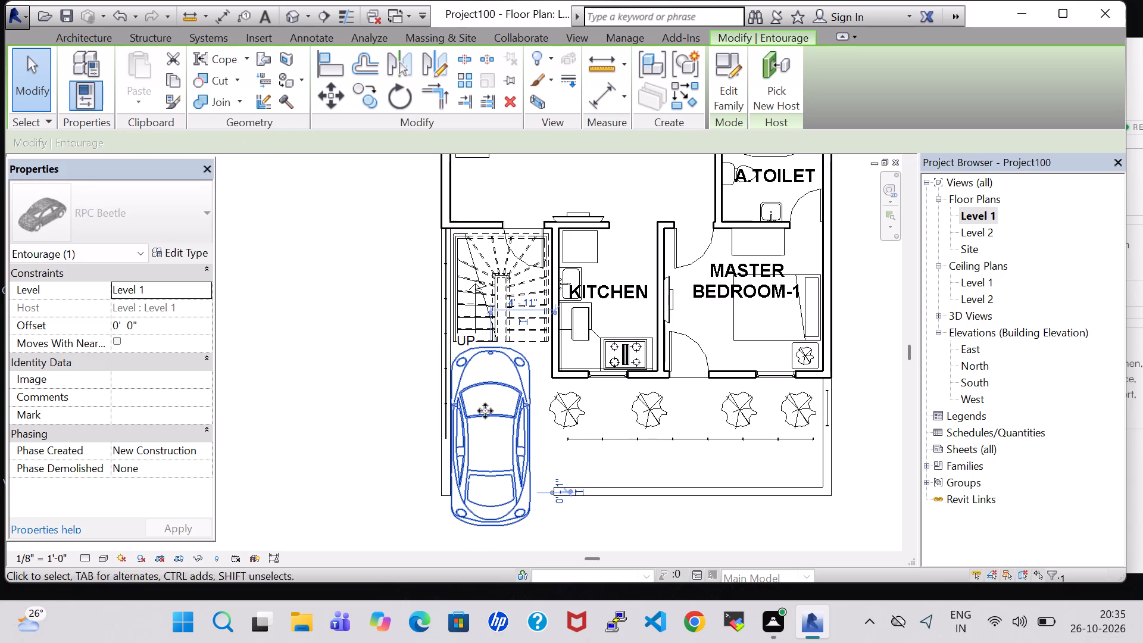
key("Down")
key("Down")
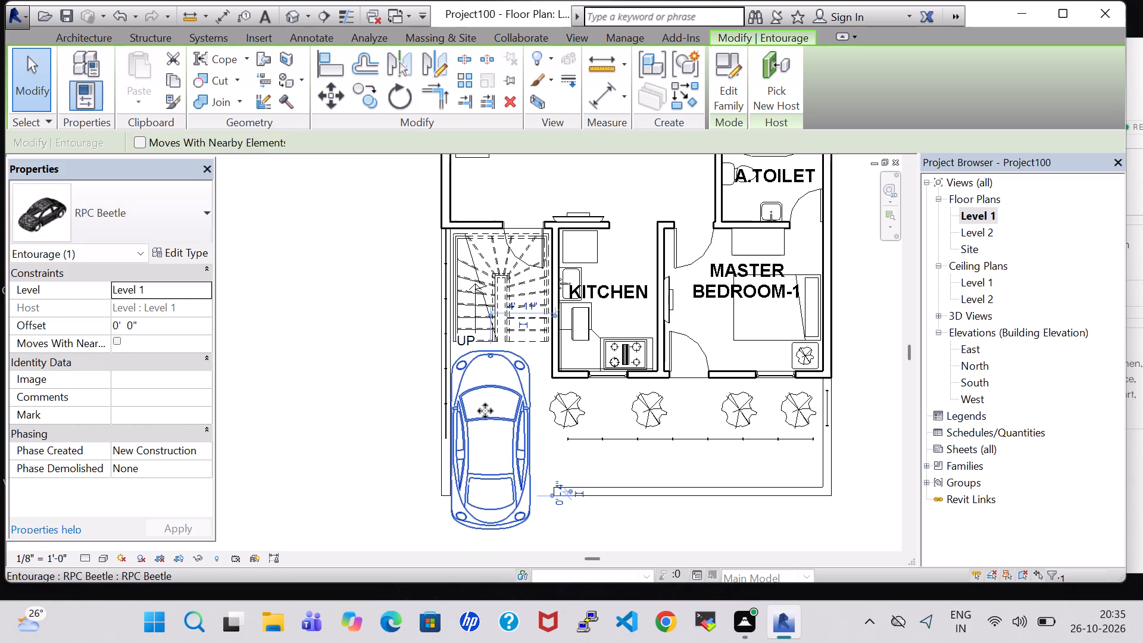
key("Down")
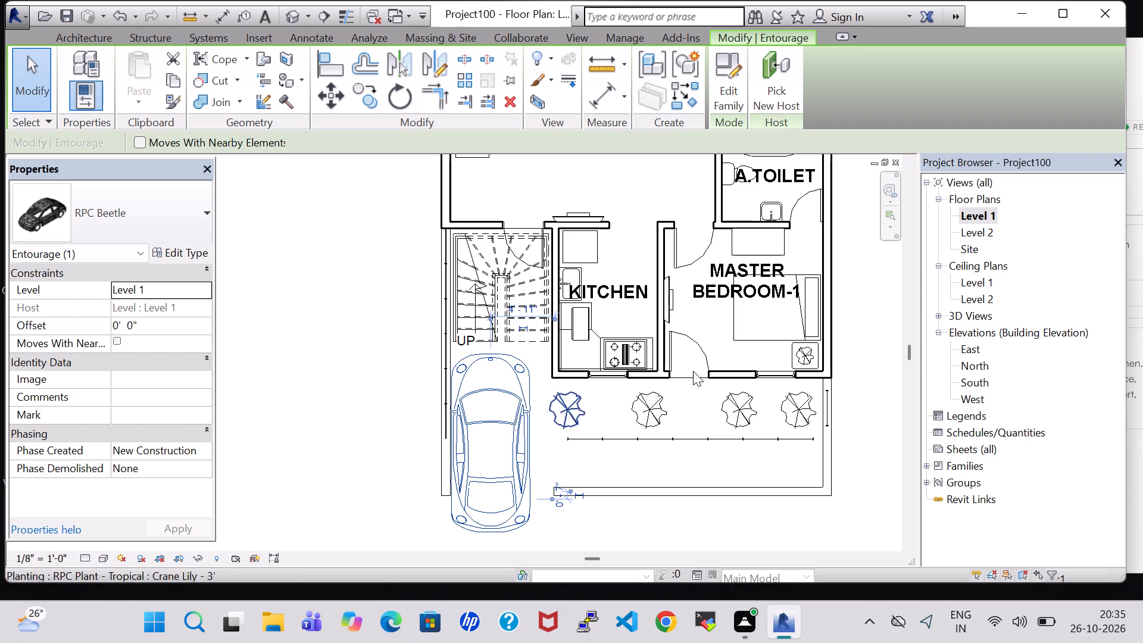
left_click(841, 304)
Extend the 2' side boundary wall beside the car toward the street to a length of about 23' 11".
scroll(827, 363, "down", 1)
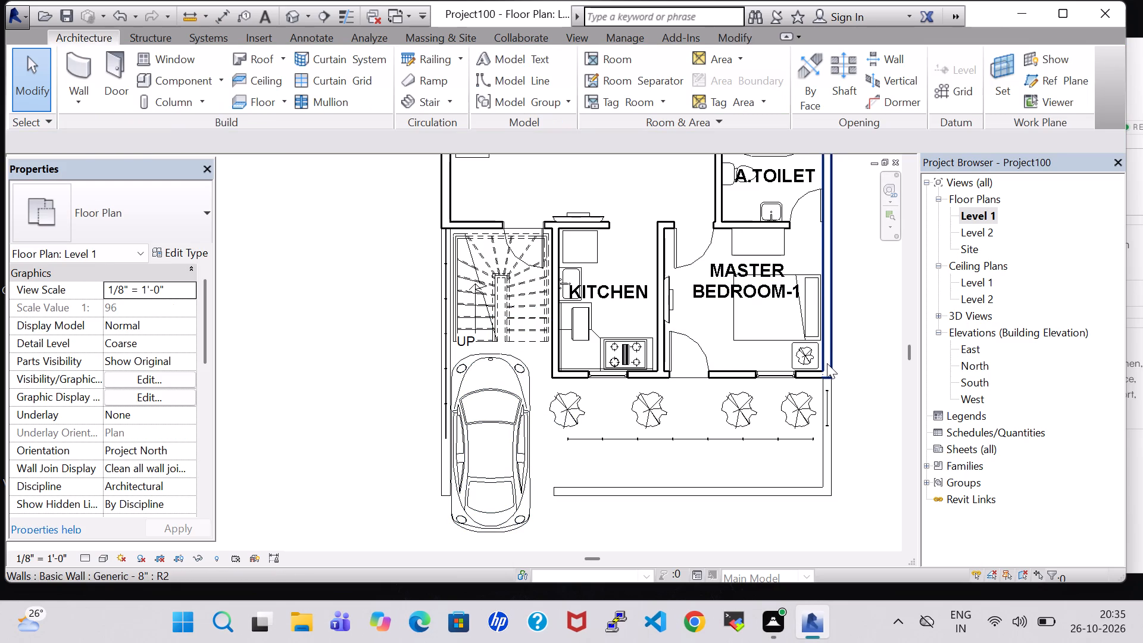
scroll(827, 363, "down", 1)
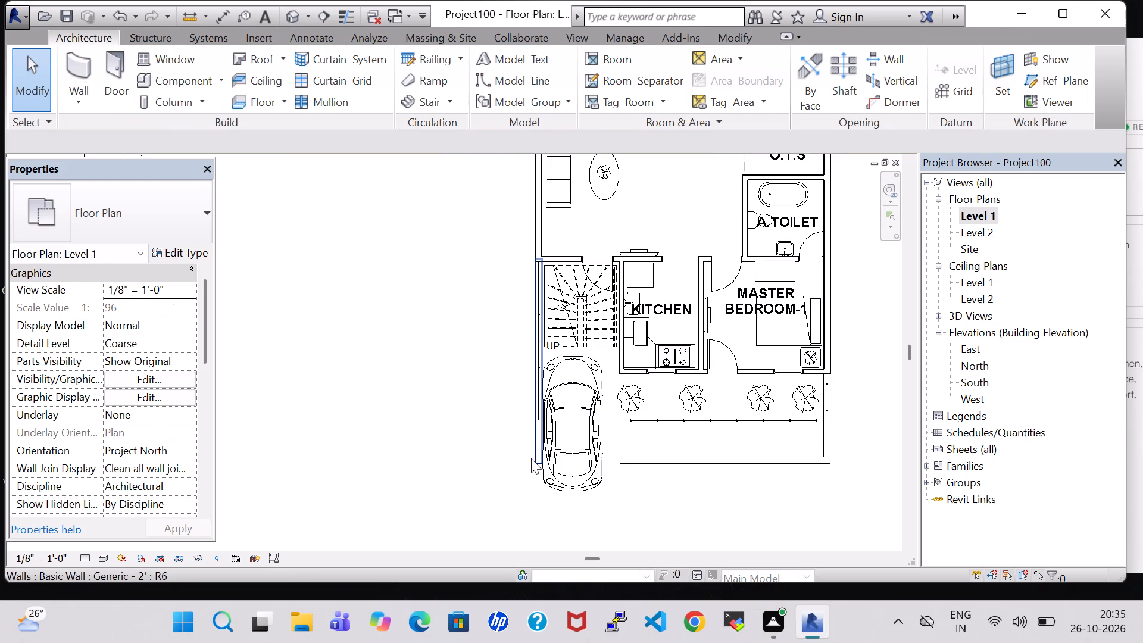
left_click(531, 458)
left_click_drag(537, 463, 533, 472)
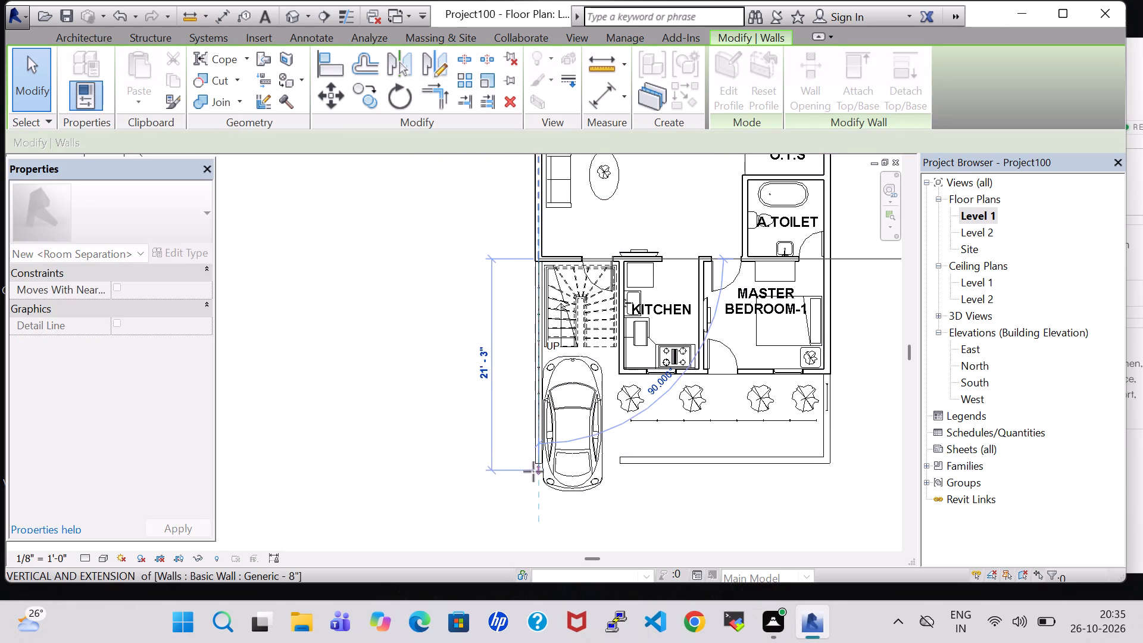
left_click_drag(533, 472, 532, 497)
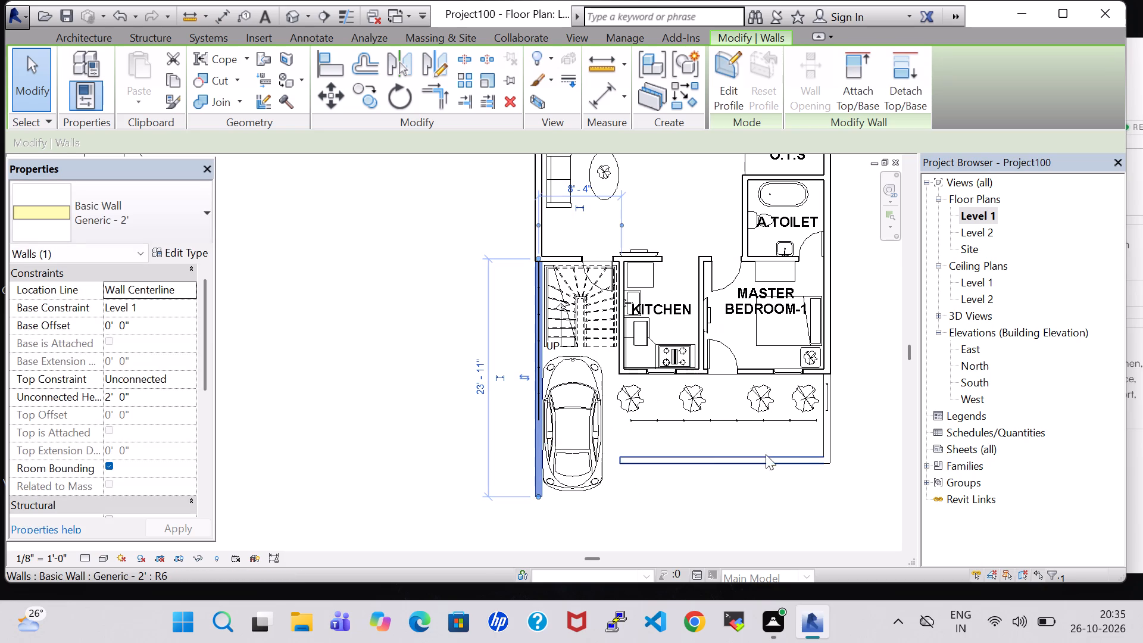
Move the front boundary wall of the yard outward until it lines up with the end of the parking-side boundary wall.
left_click(787, 454)
key("Down")
key("Down")
key("Down")
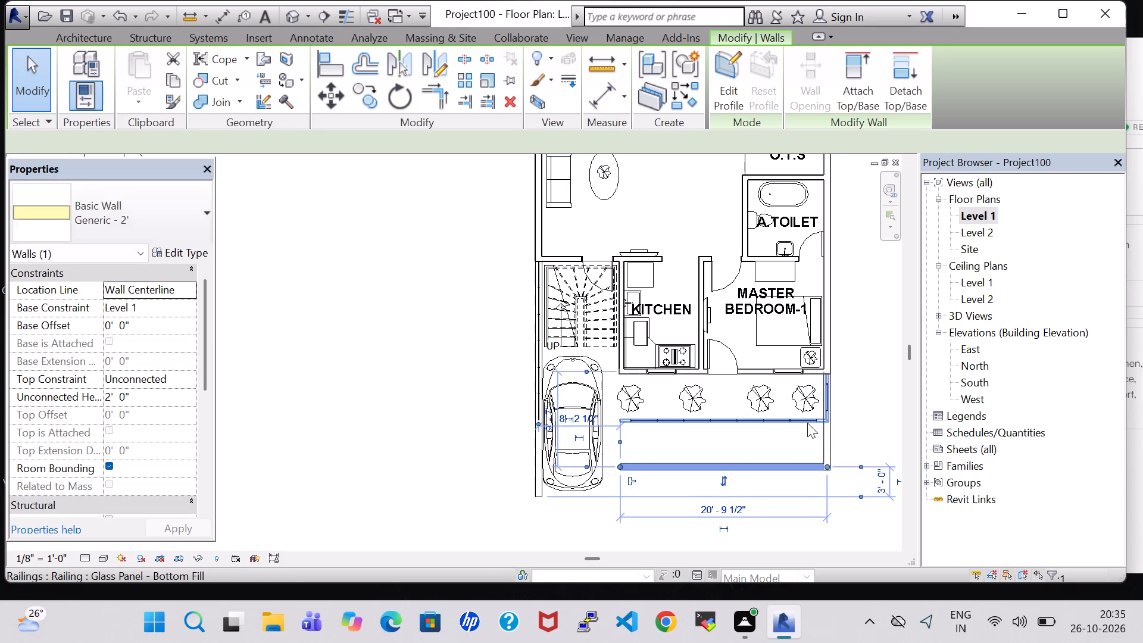
key("Down")
key("Down")
key("Down")
key("Down")
key("Down")
key("Down")
key("Down")
key("Down")
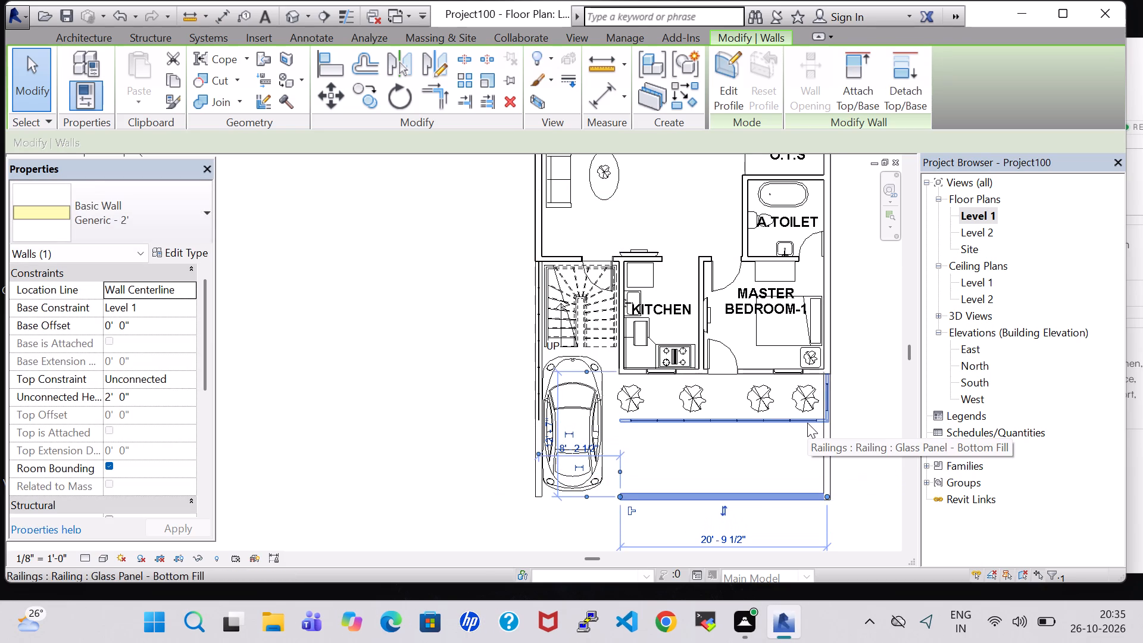
left_click(880, 335)
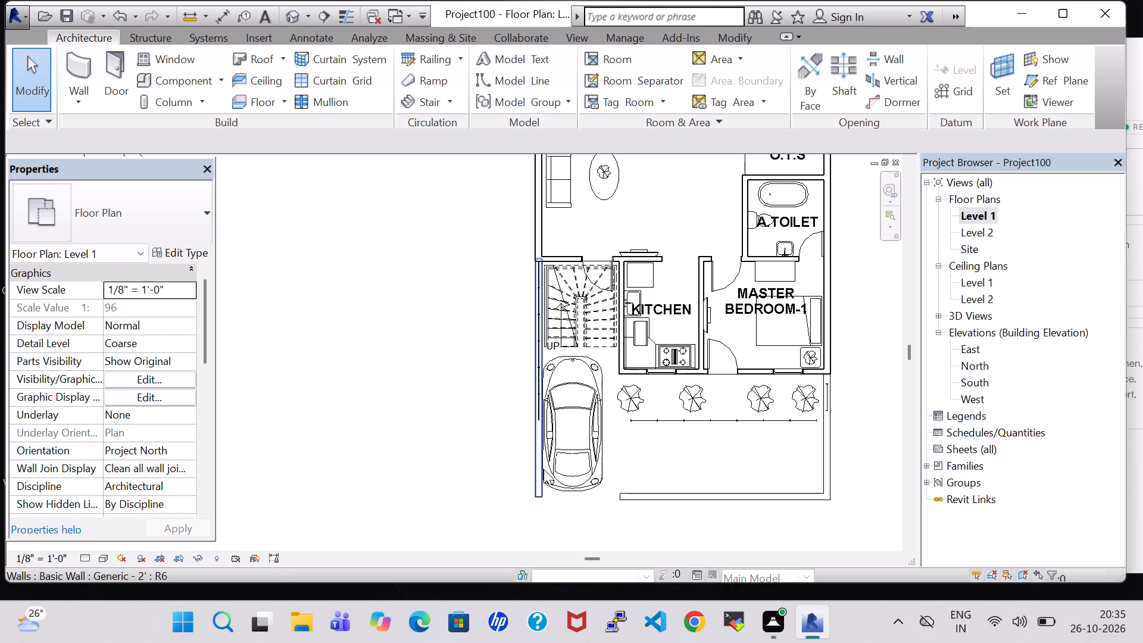
Nudge the parked car slightly farther away from the side boundary wall.
left_click(561, 461)
key("Right")
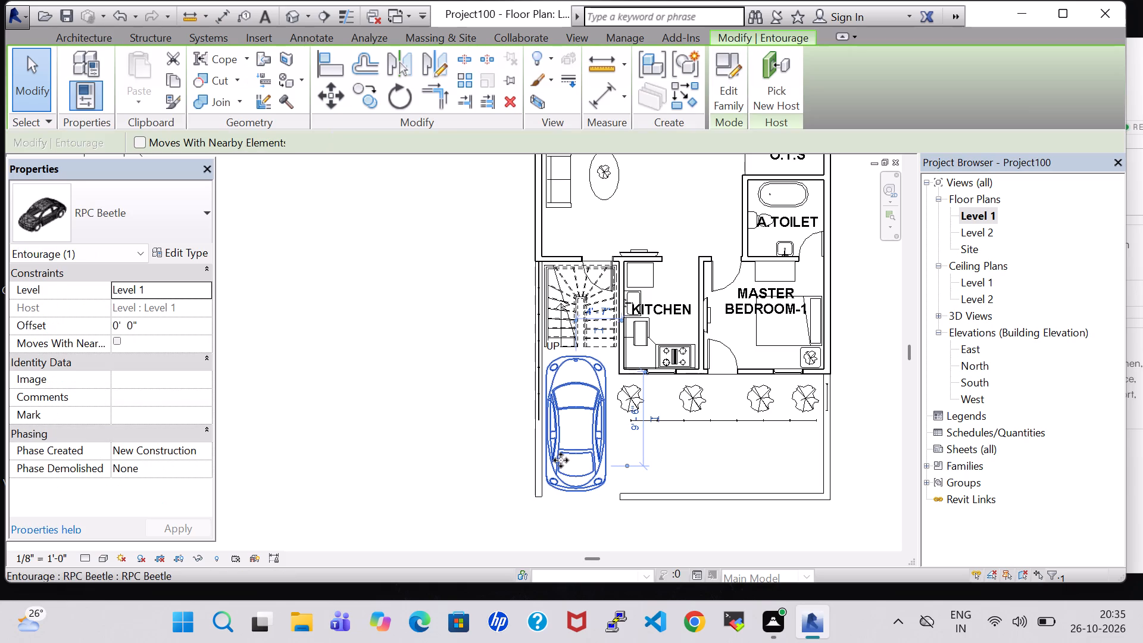
left_click(896, 397)
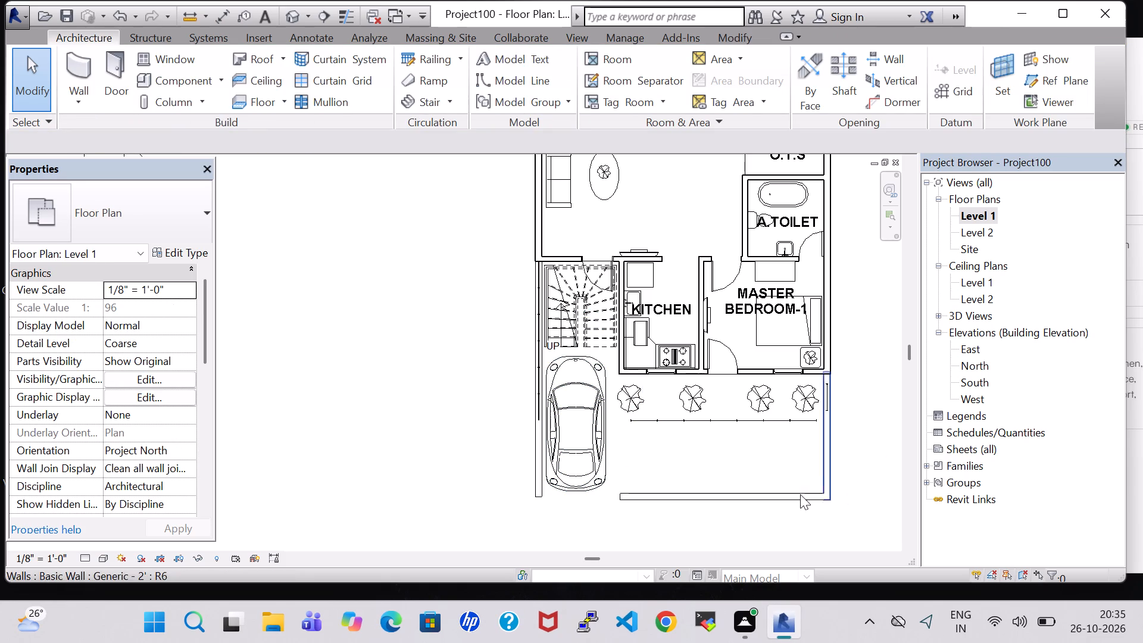
Move the front yard's Glass Panel - Bottom Fill railing outward onto the relocated front boundary wall.
left_click(652, 415)
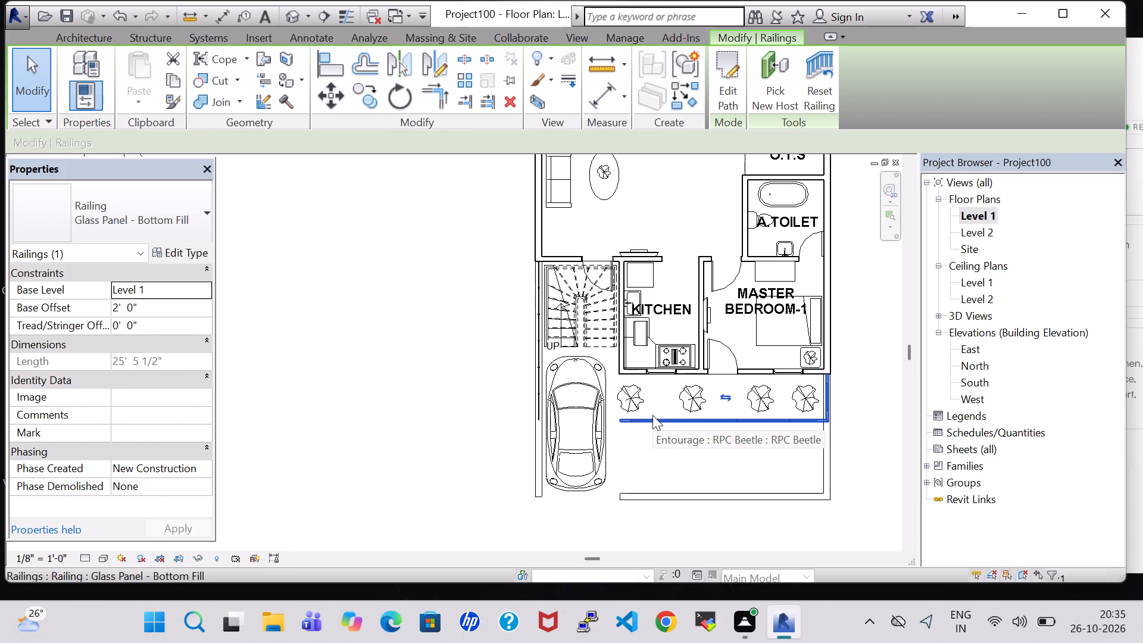
key("Down")
key("Down")
key("Down")
key("Down")
key("Down")
key("Down")
key("Down")
key("Down")
key("Down")
key("Down")
key("Down")
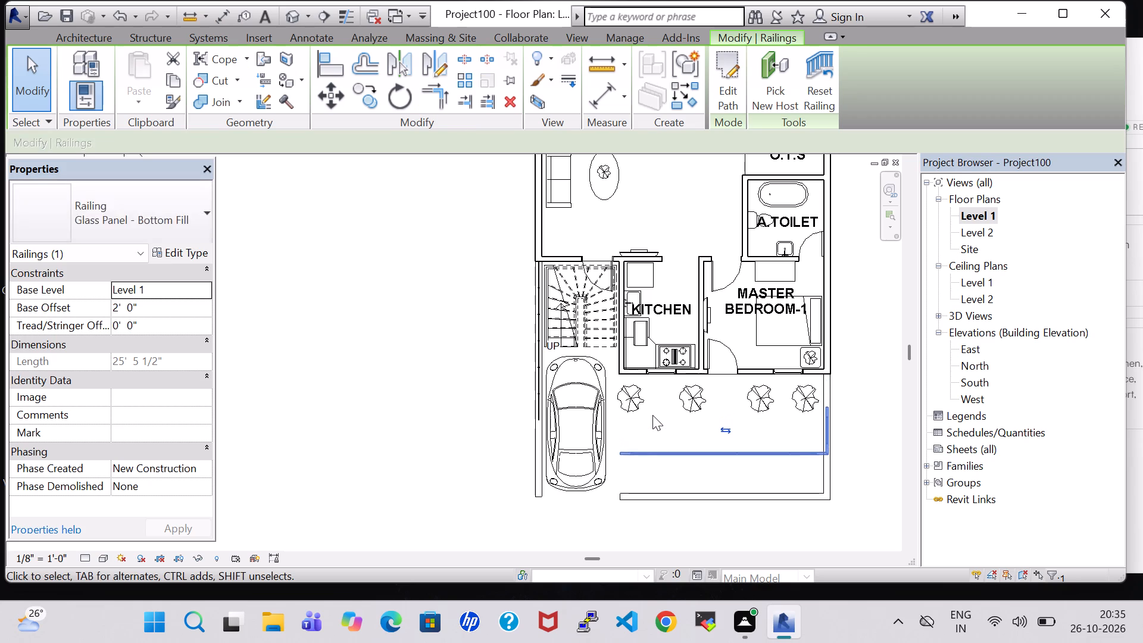
key("Down")
key("Down")
key("Down")
key("Down")
key("Down")
key("Down")
key("Down")
key("Down")
key("Down")
key("Down")
key("Down")
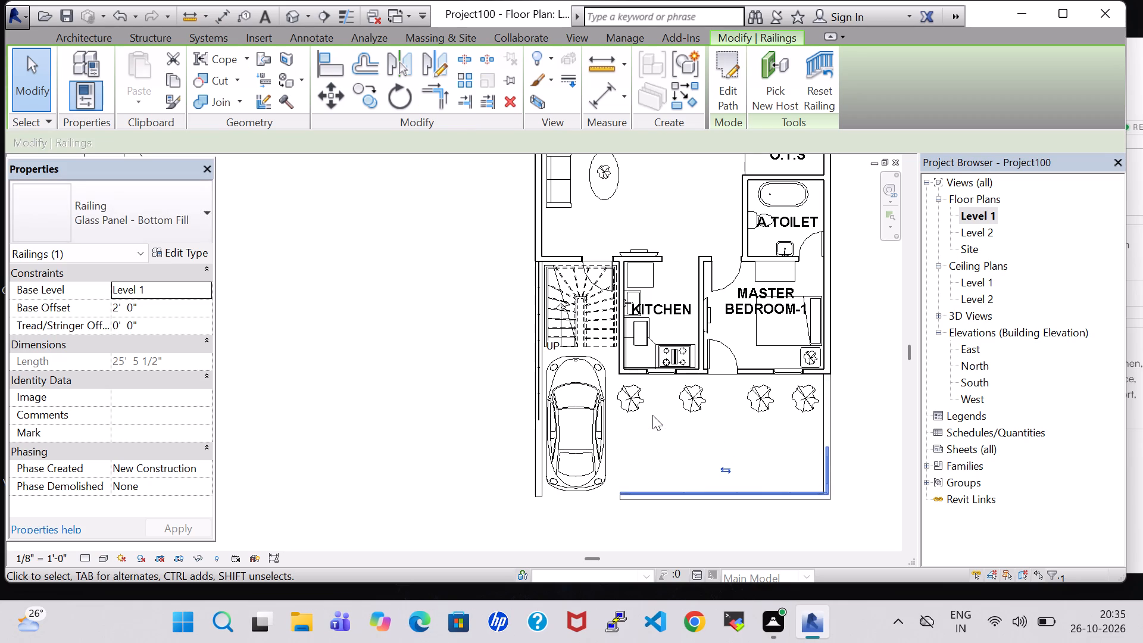
key("Down")
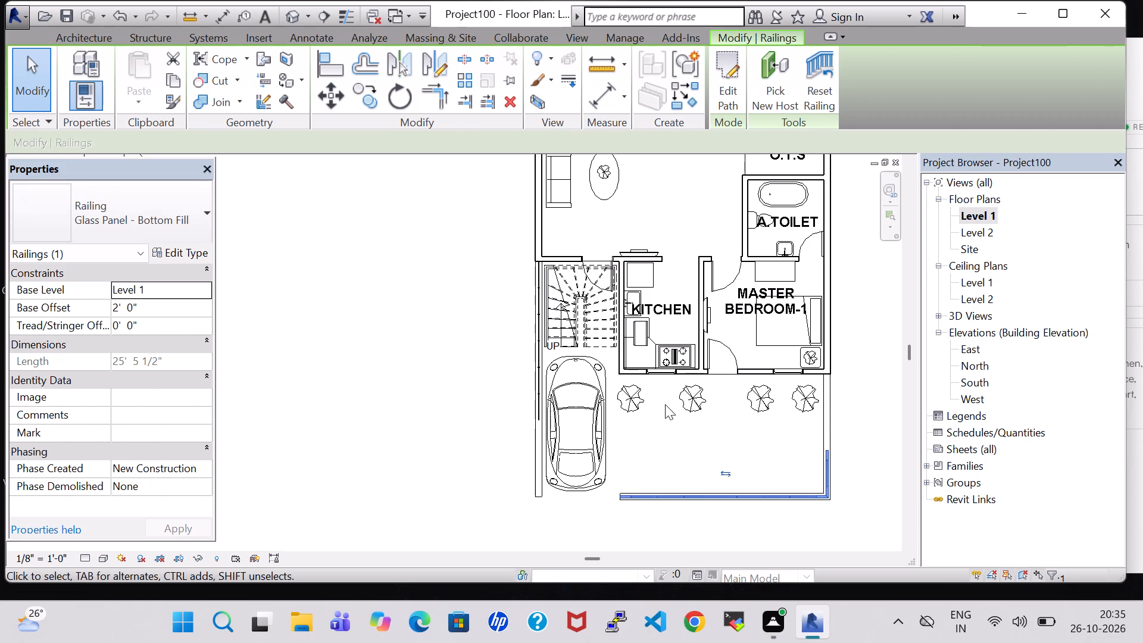
left_click(704, 428)
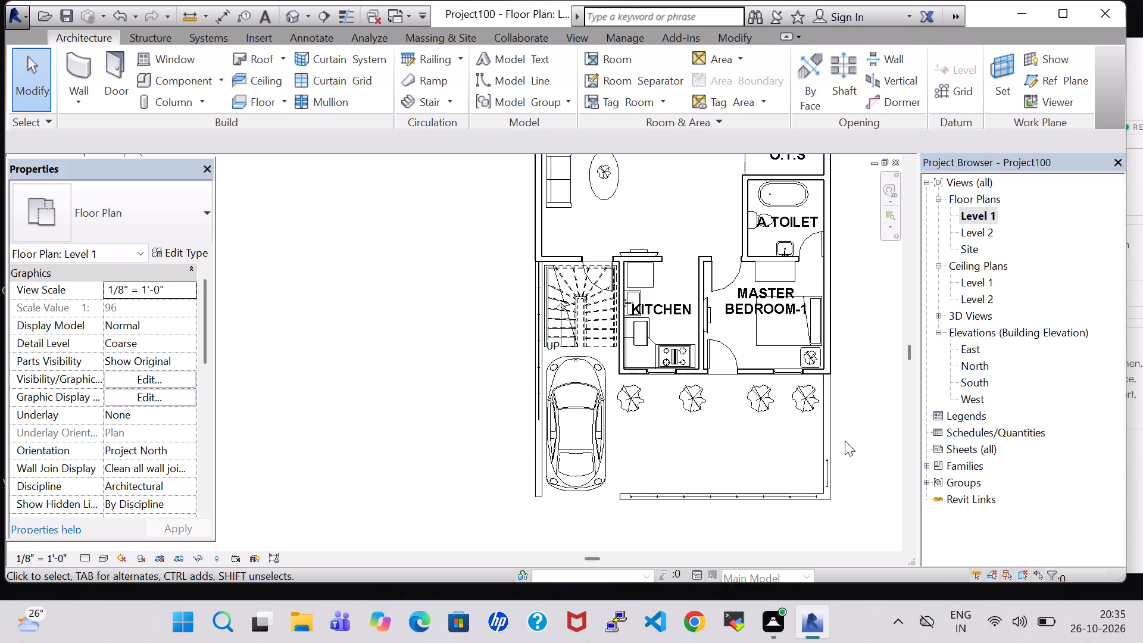
Edit the front railing's path so its side segment extends back to the house wall, about 12' 4" long.
left_click(830, 473)
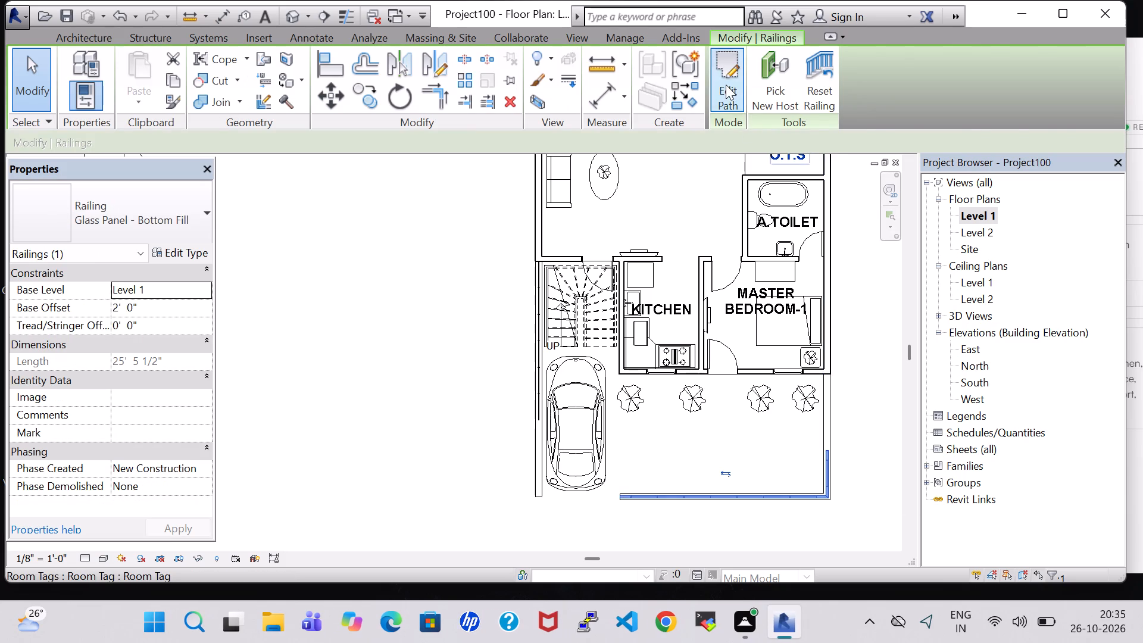
left_click(726, 85)
scroll(837, 449, "up", 8)
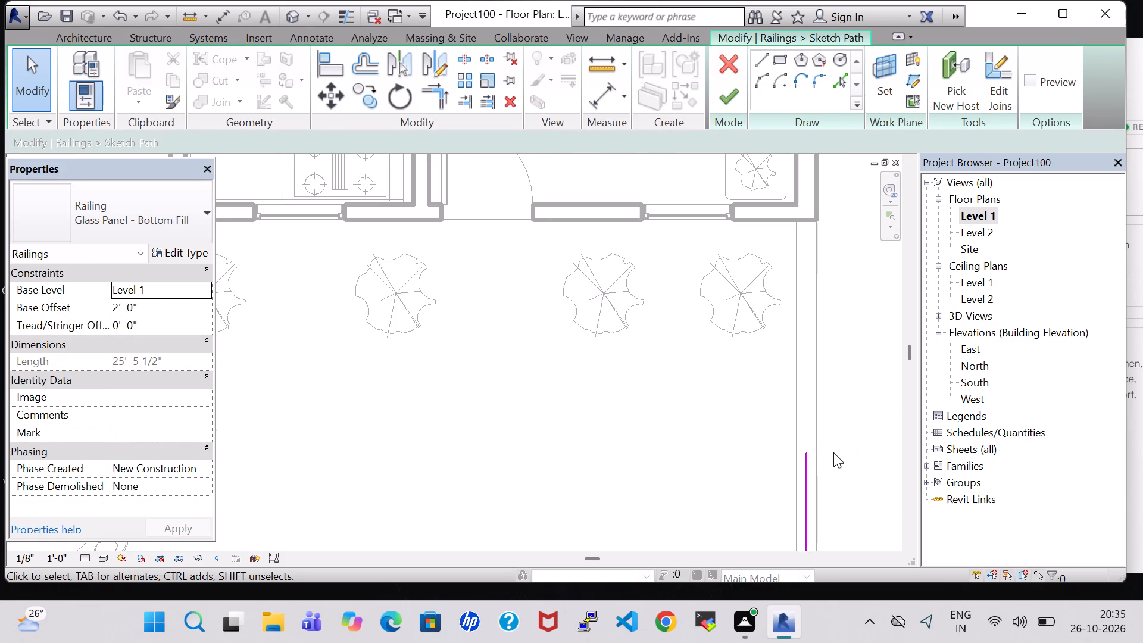
left_click(810, 458)
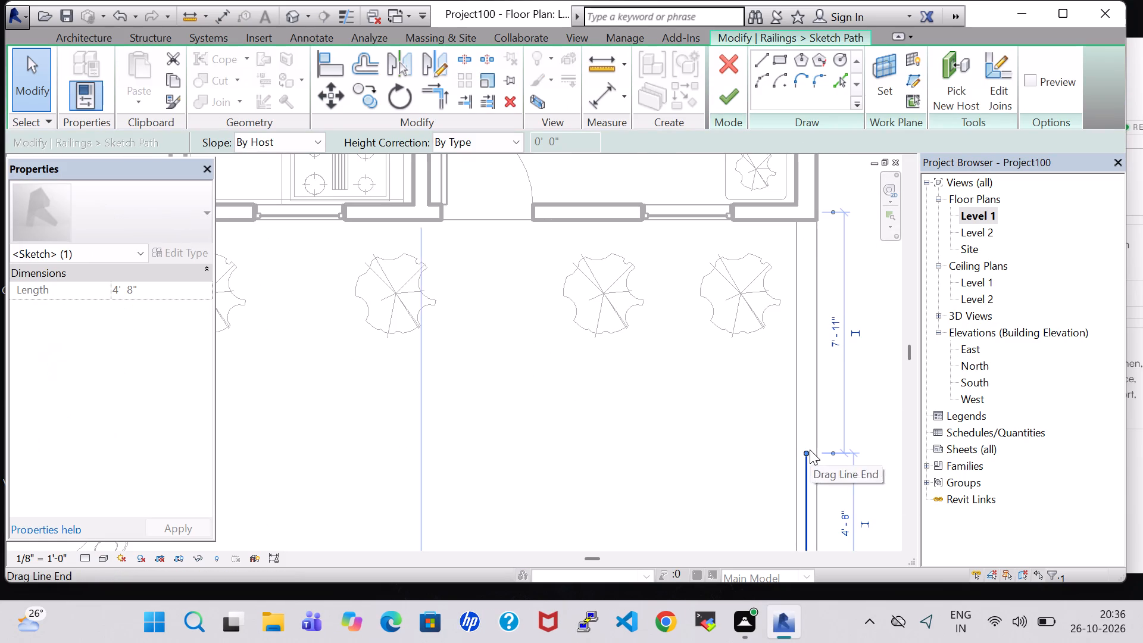
left_click_drag(807, 451, 803, 230)
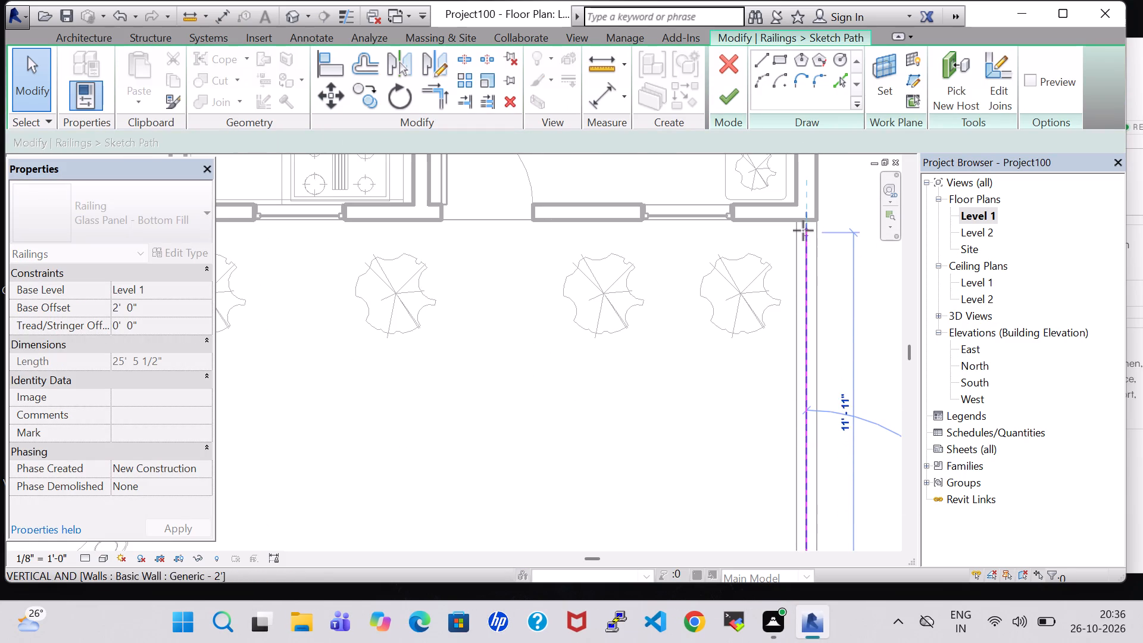
left_click_drag(803, 230, 803, 226)
left_click(736, 88)
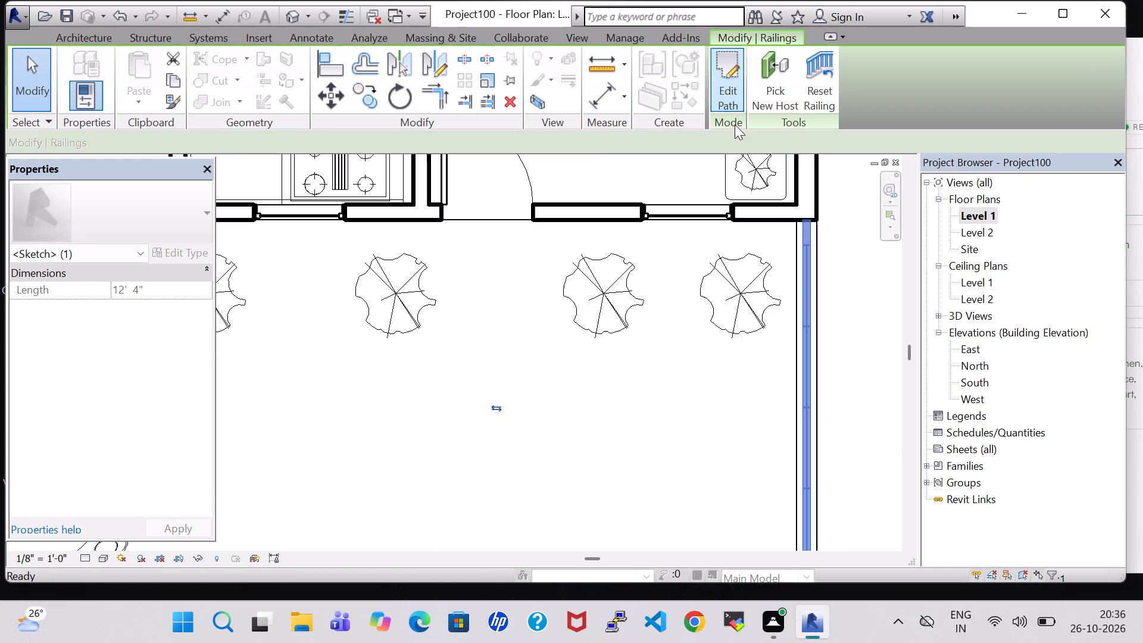
left_click(639, 433)
Edit the path of the glass railing beside the car, extending it to the street end of the side boundary wall.
scroll(621, 429, "down", 7)
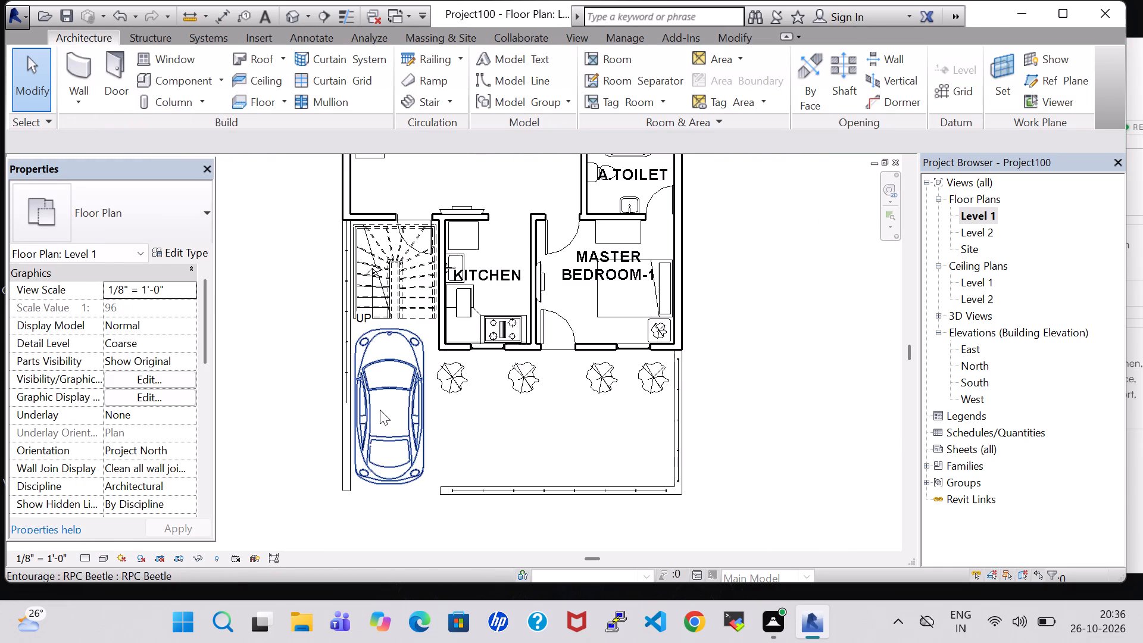
scroll(320, 408, "up", 6)
left_click(383, 365)
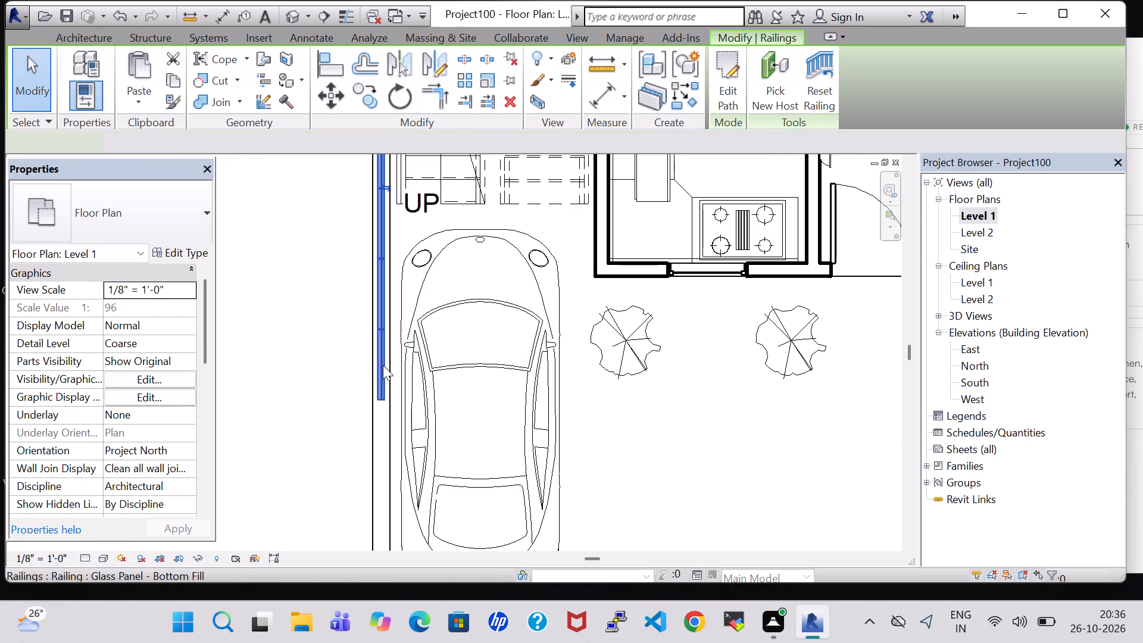
left_click(727, 73)
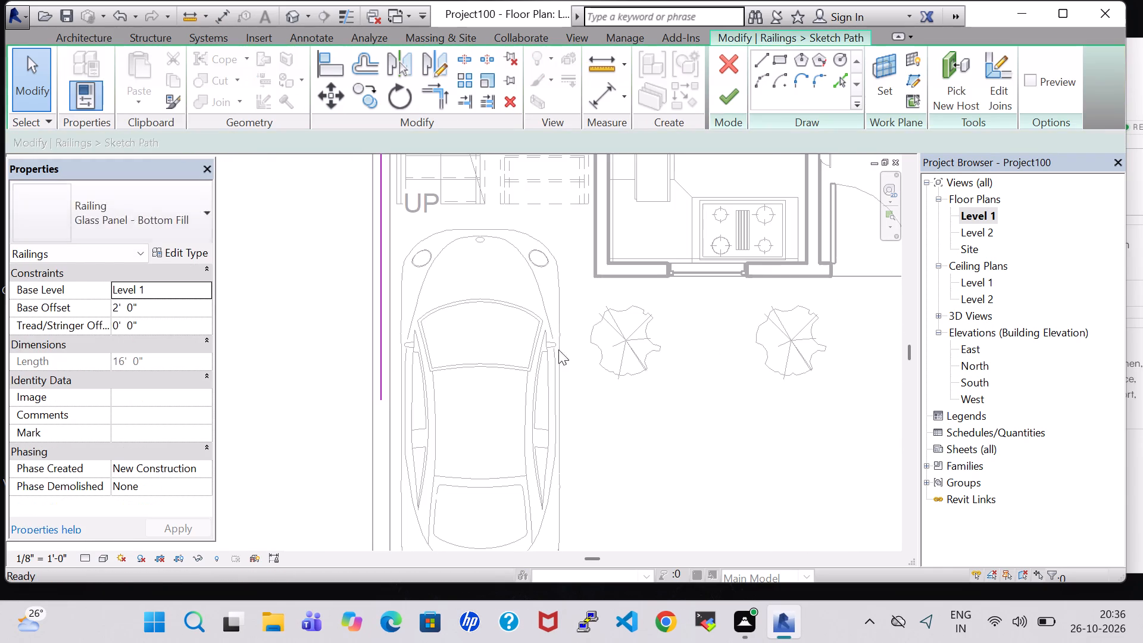
middle_click_drag(601, 463, 648, 327)
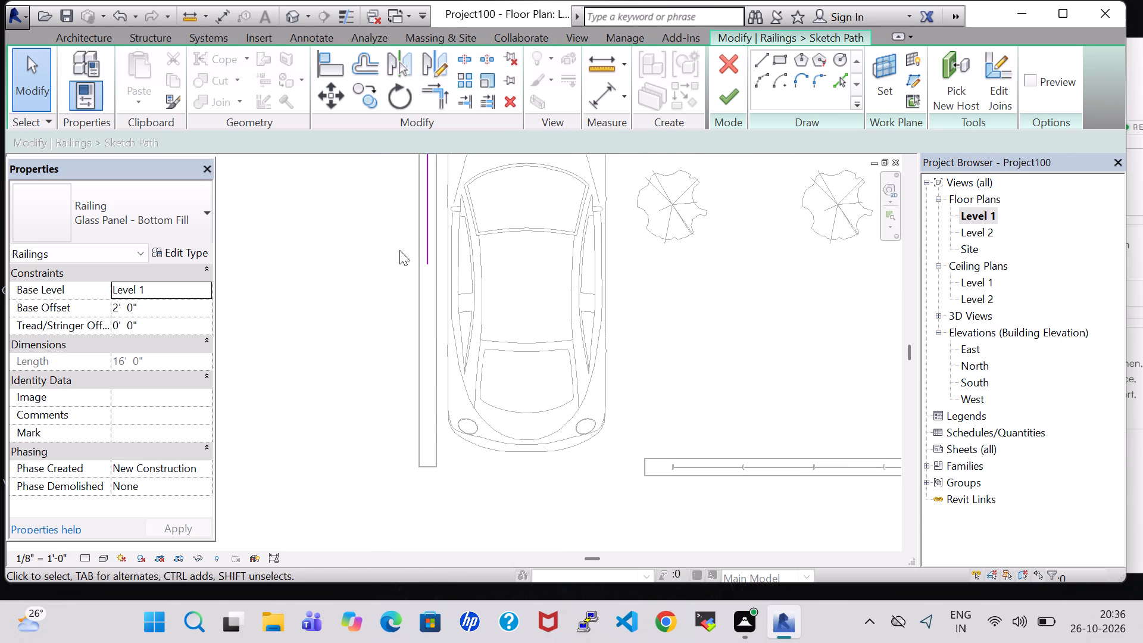
left_click(430, 263)
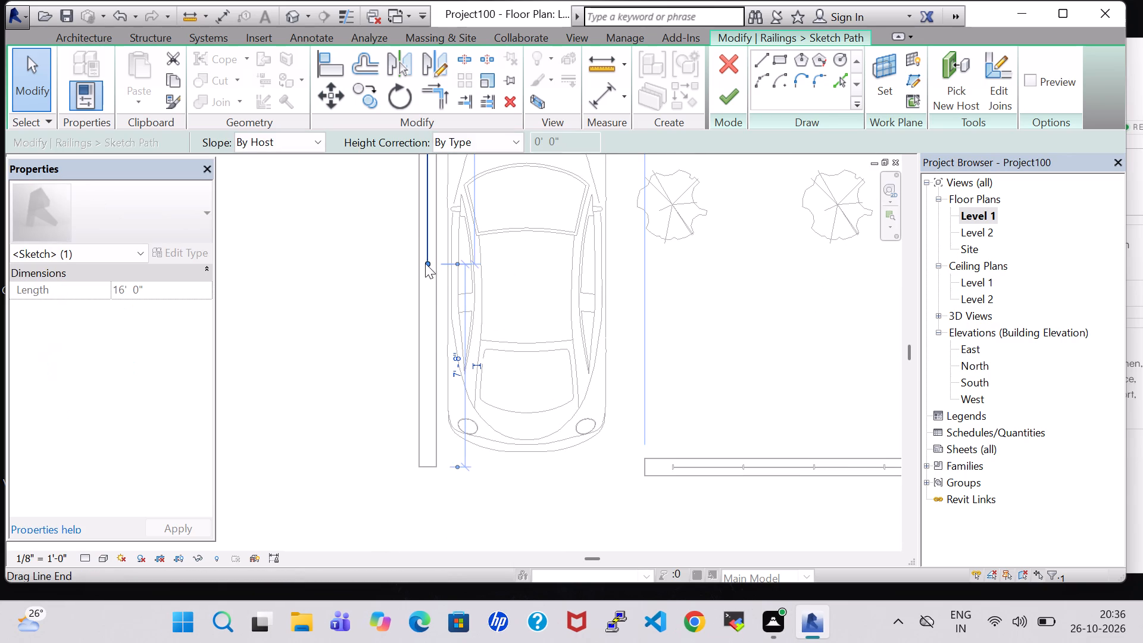
left_click_drag(425, 263, 433, 455)
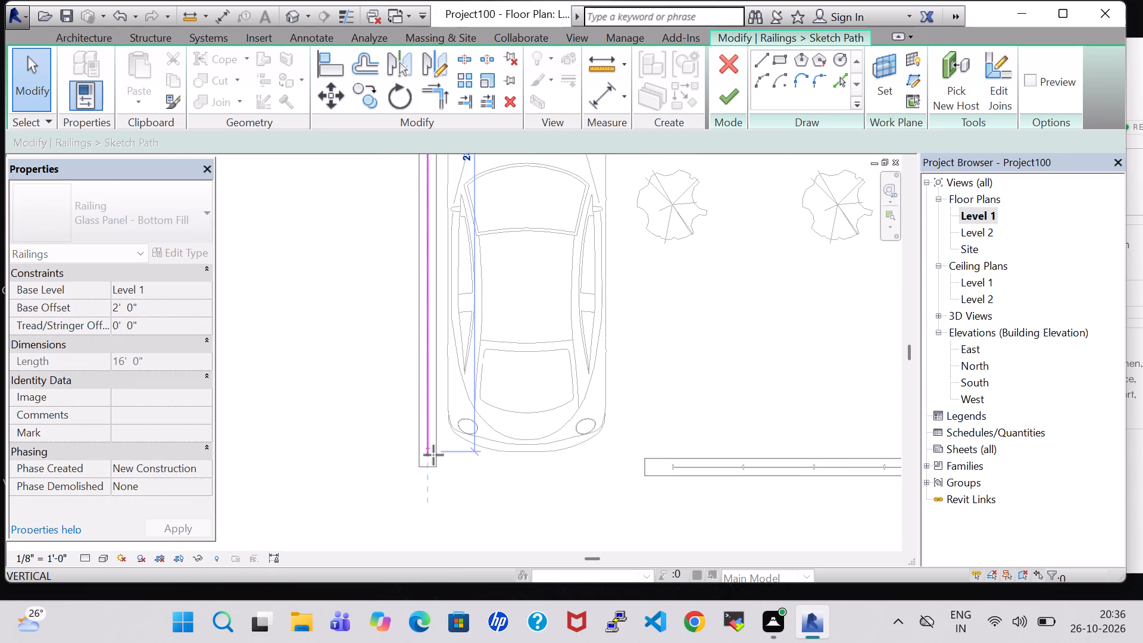
left_click_drag(433, 455, 433, 464)
key("Escape")
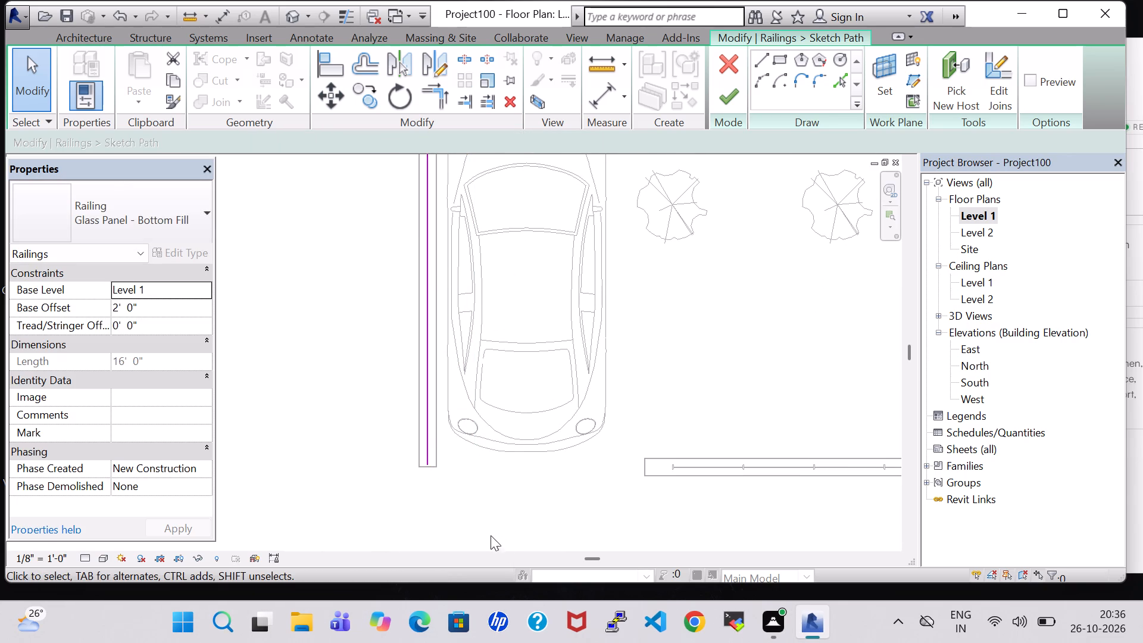
key("Escape")
left_click(732, 100)
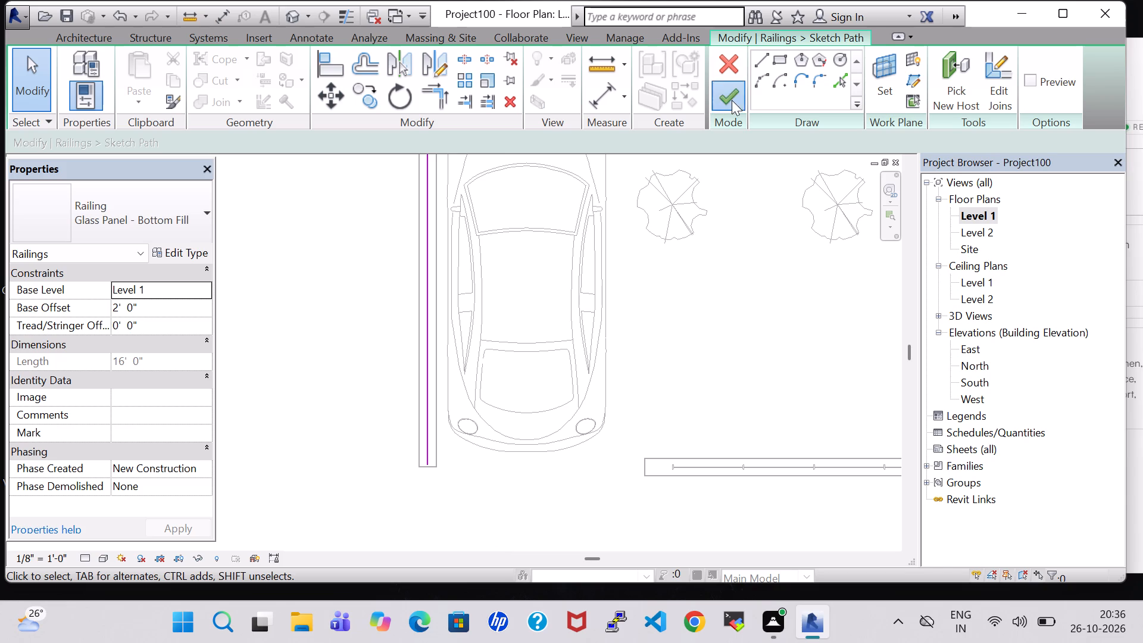
In the 3D view, extend the parking topography surface to the street end by adding boundary points at 0' 0" absolute elevation.
left_click(298, 14)
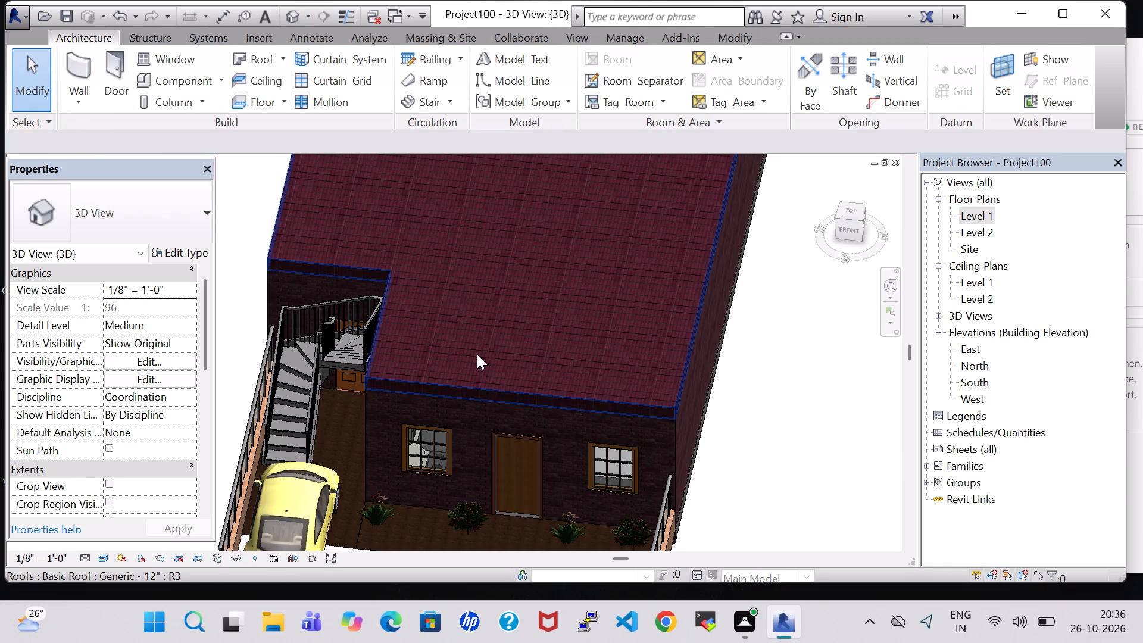
scroll(476, 357, "down", 3)
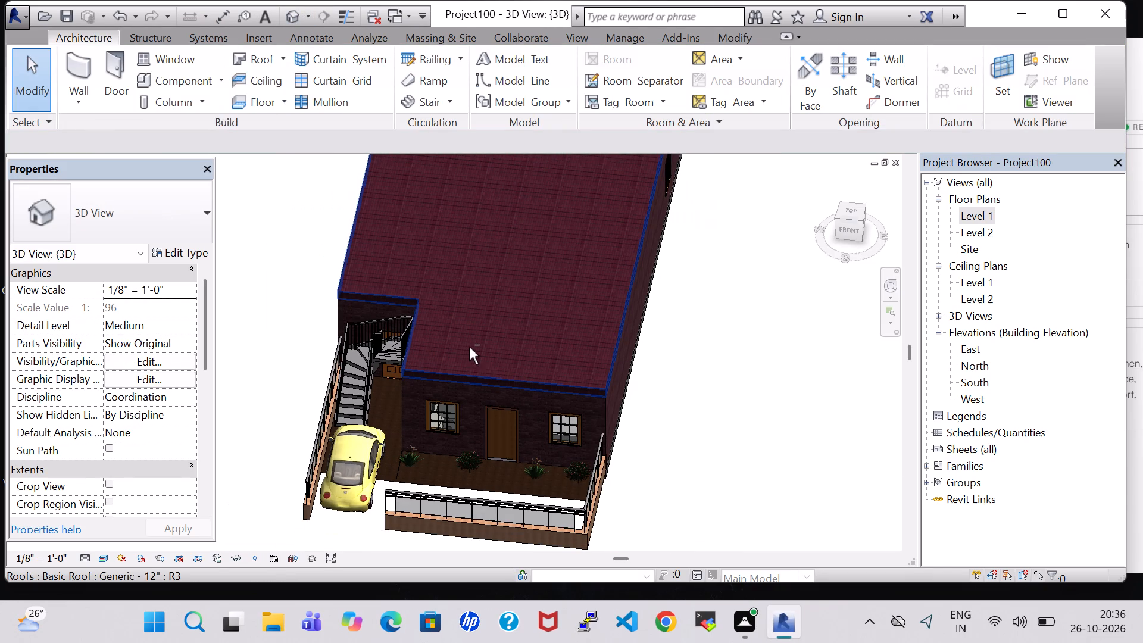
middle_click_drag(481, 347, 483, 427, "shift")
scroll(483, 397, "up", 1, "shift")
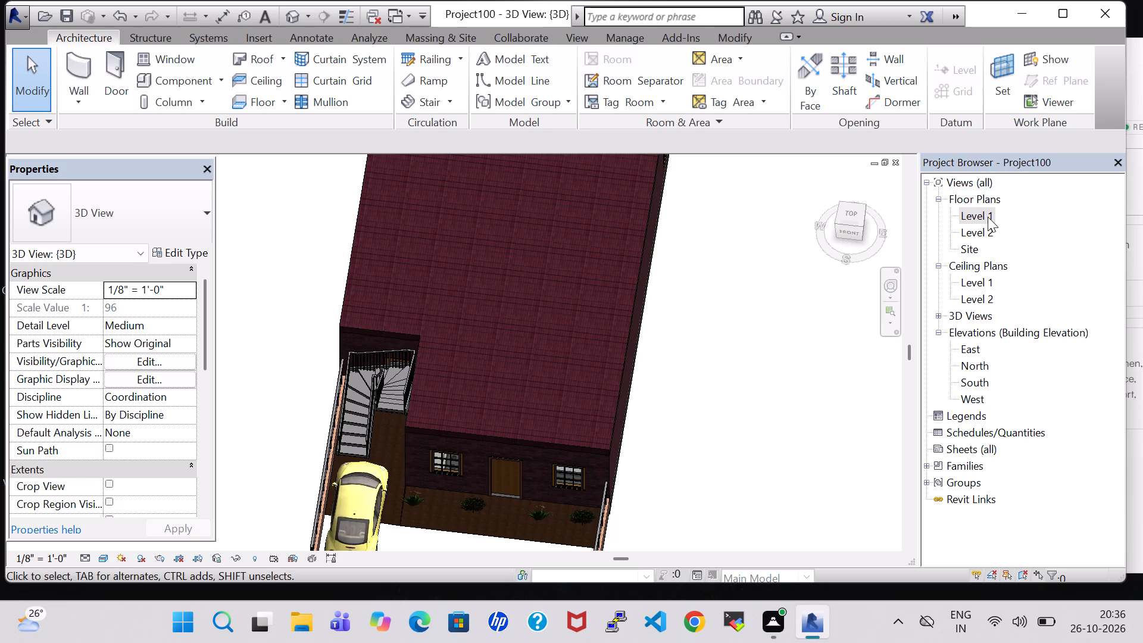
middle_click(729, 392)
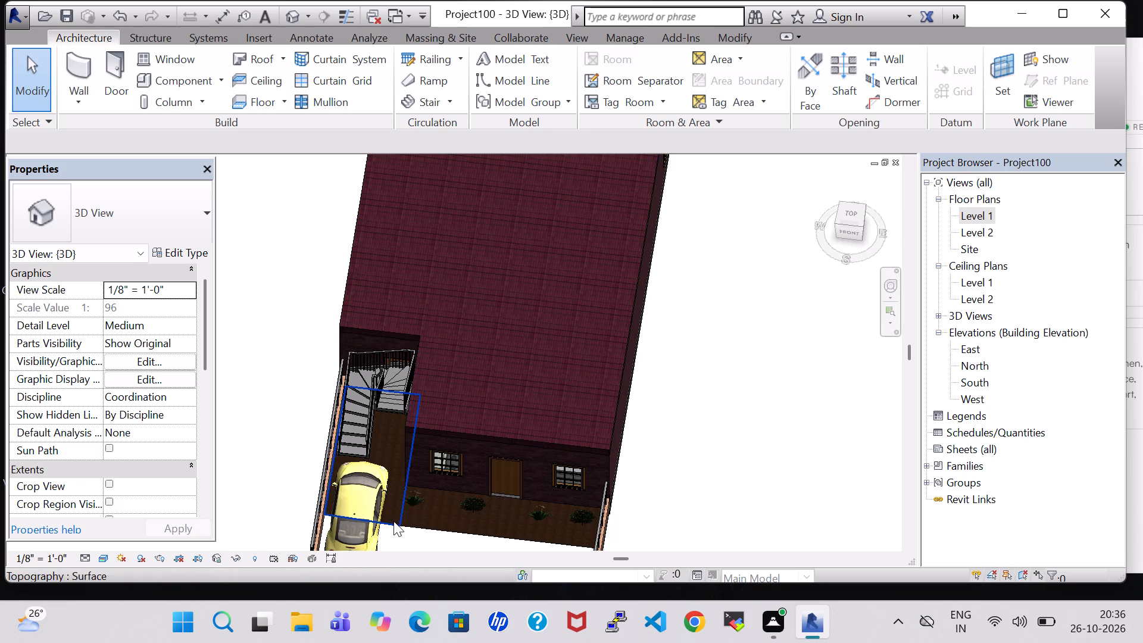
left_click(392, 521)
left_click(739, 97)
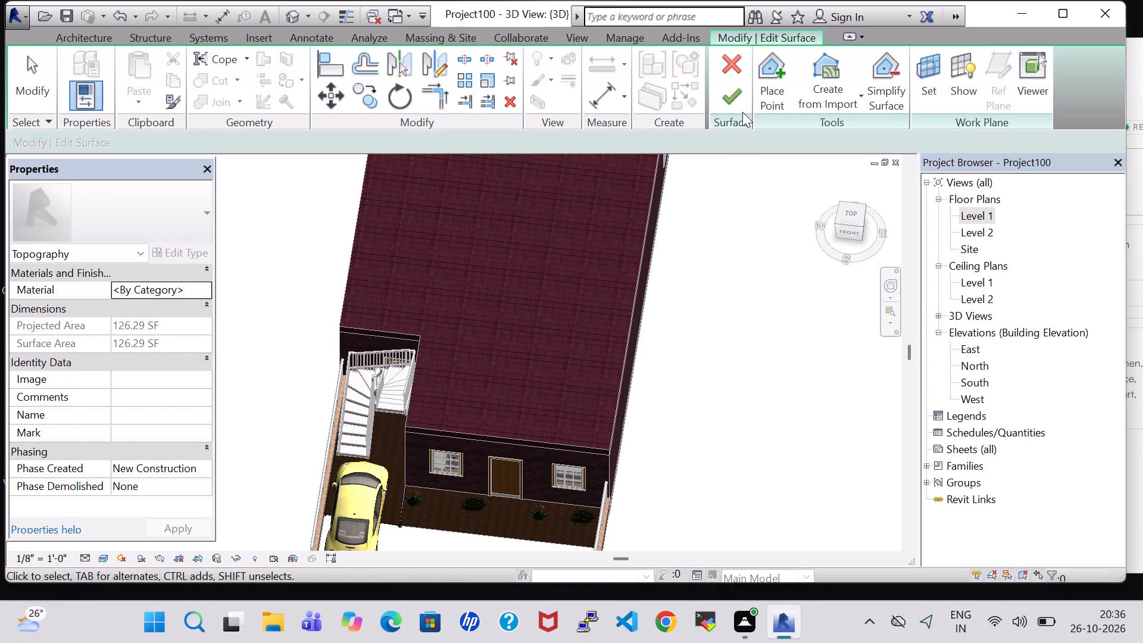
left_click(762, 69)
middle_click_drag(763, 379, 782, 220)
middle_click_drag(783, 216, 785, 206)
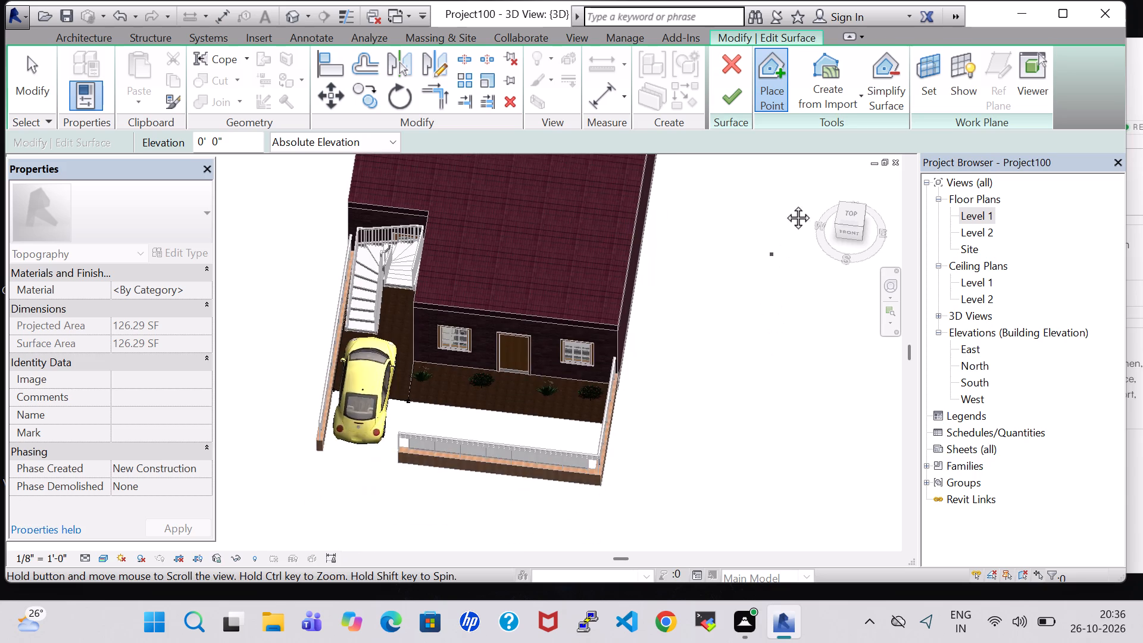
left_click(334, 403)
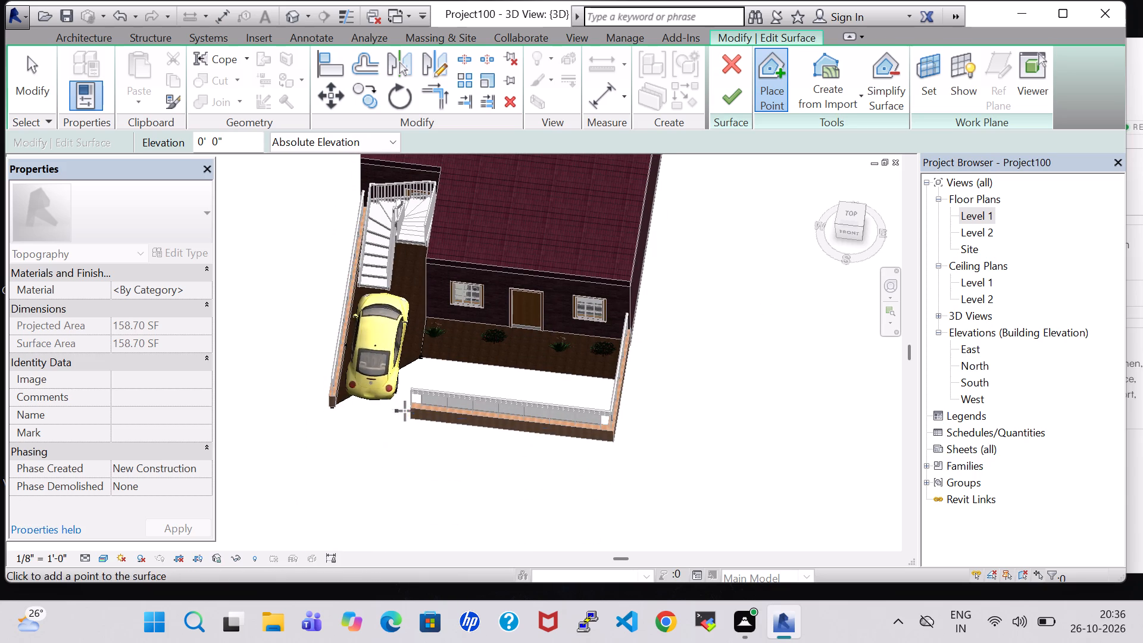
left_click(410, 422)
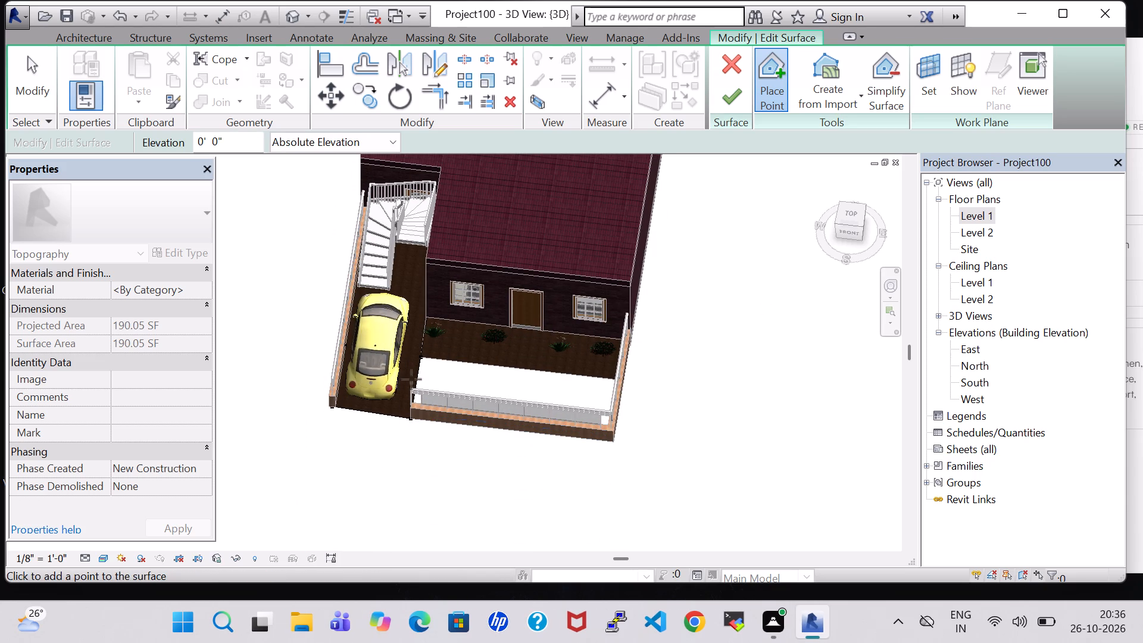
left_click(330, 404)
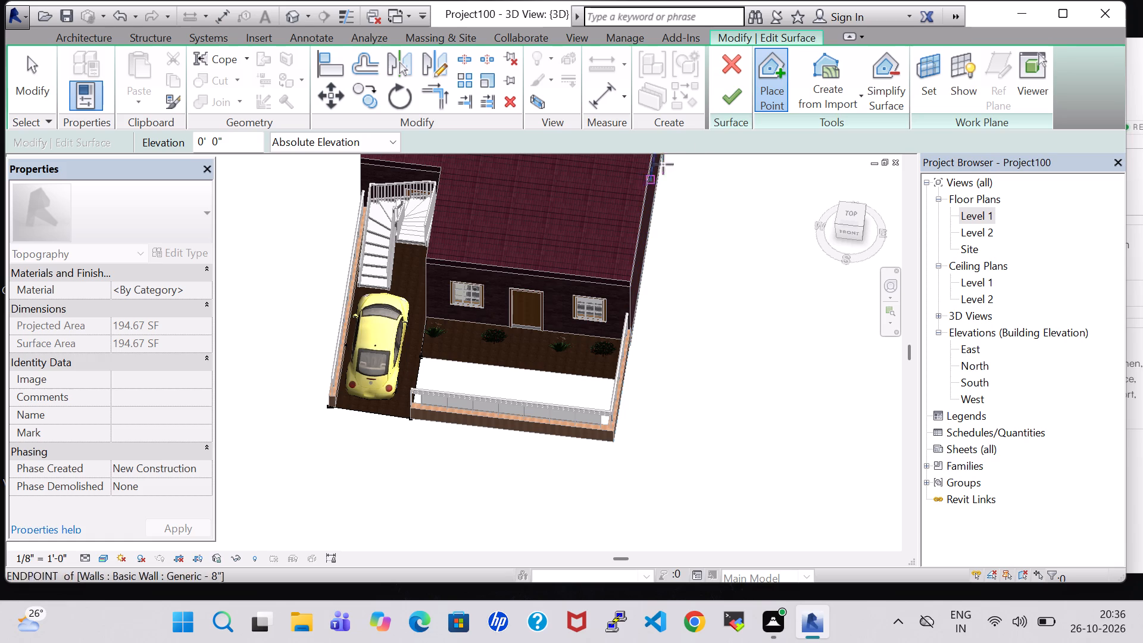
left_click(729, 85)
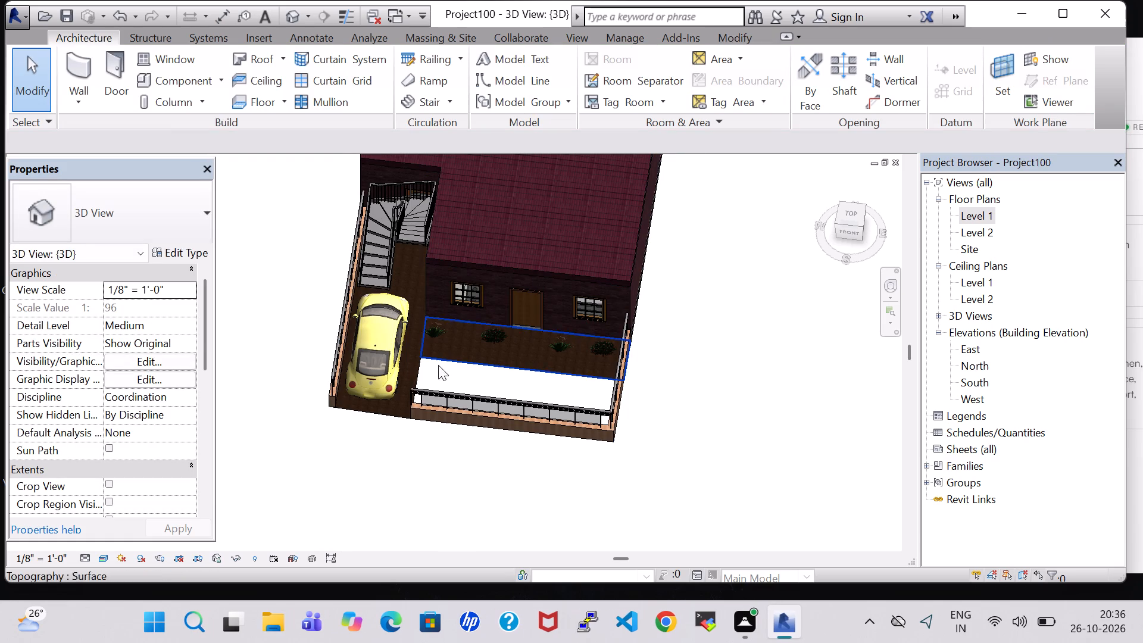
Assign the Plant material to the parking strip's topography surface.
left_click(414, 365)
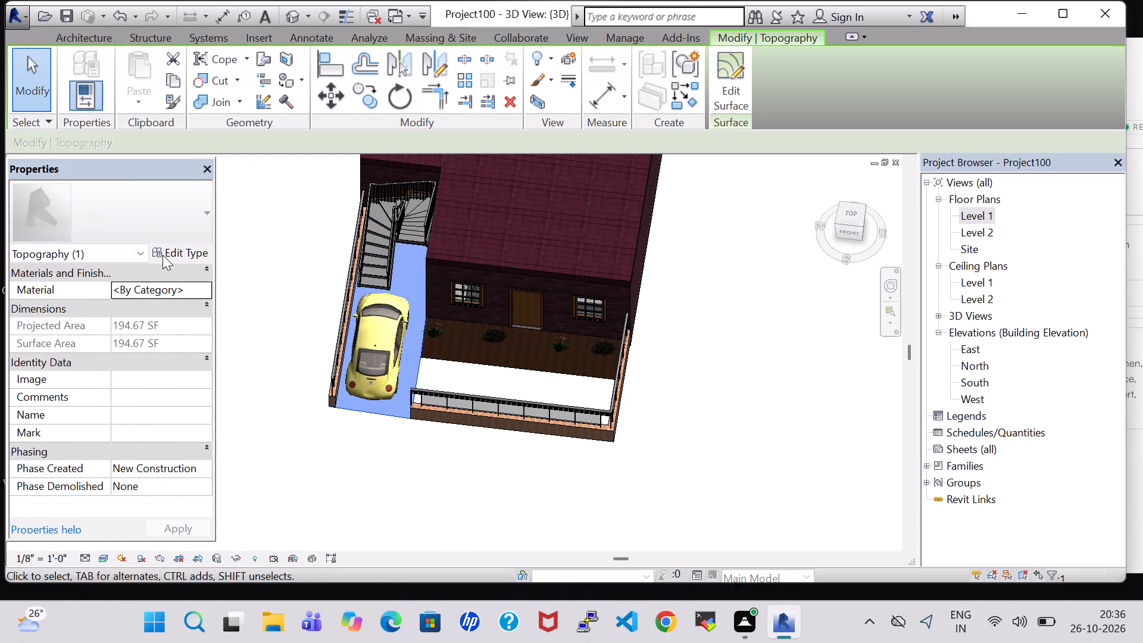
left_click(207, 289)
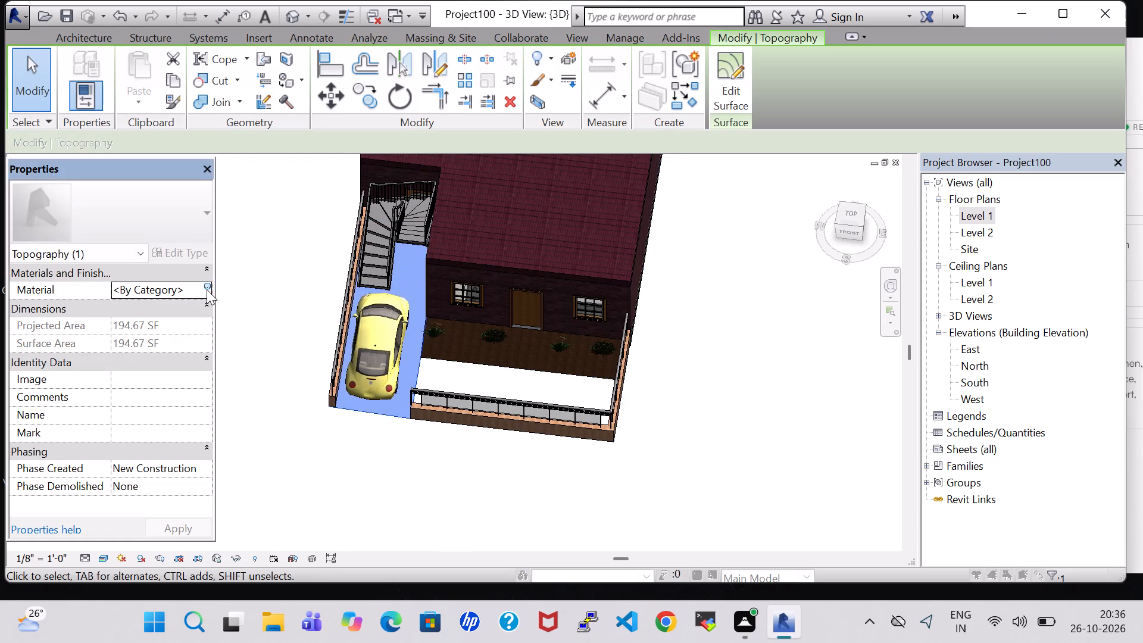
left_click(419, 372)
key("p")
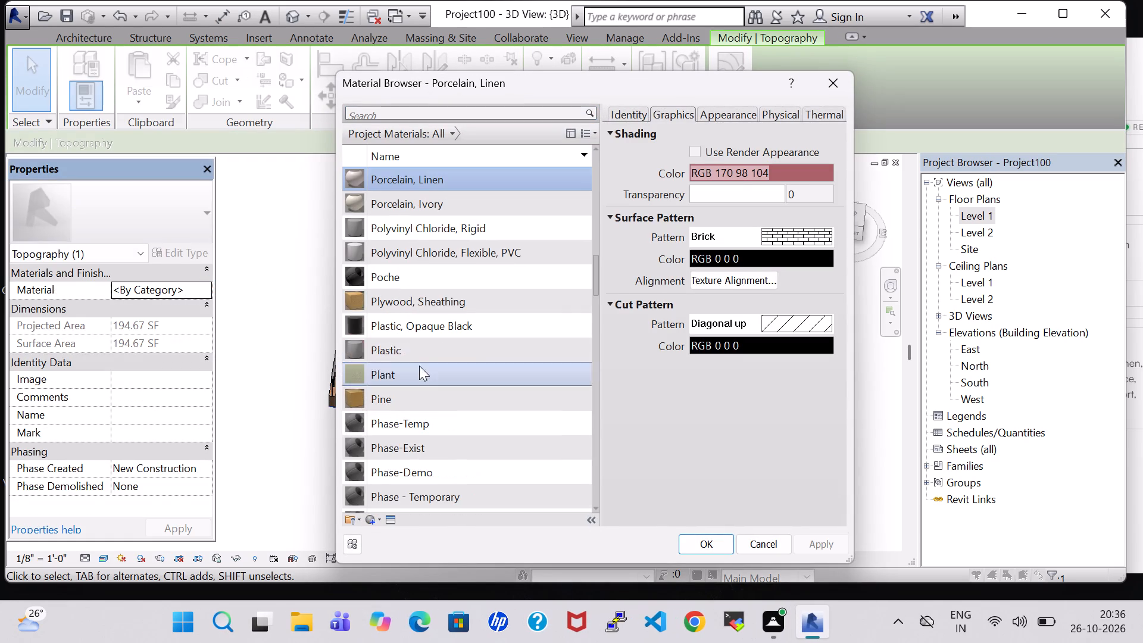
left_click(416, 370)
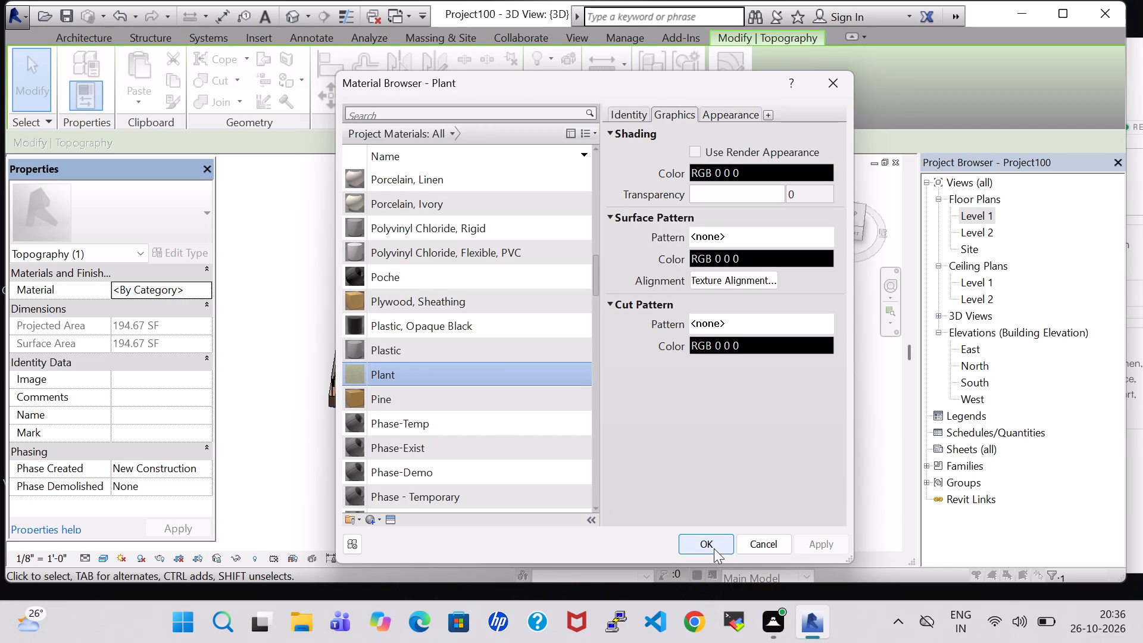
left_click(714, 548)
left_click(708, 378)
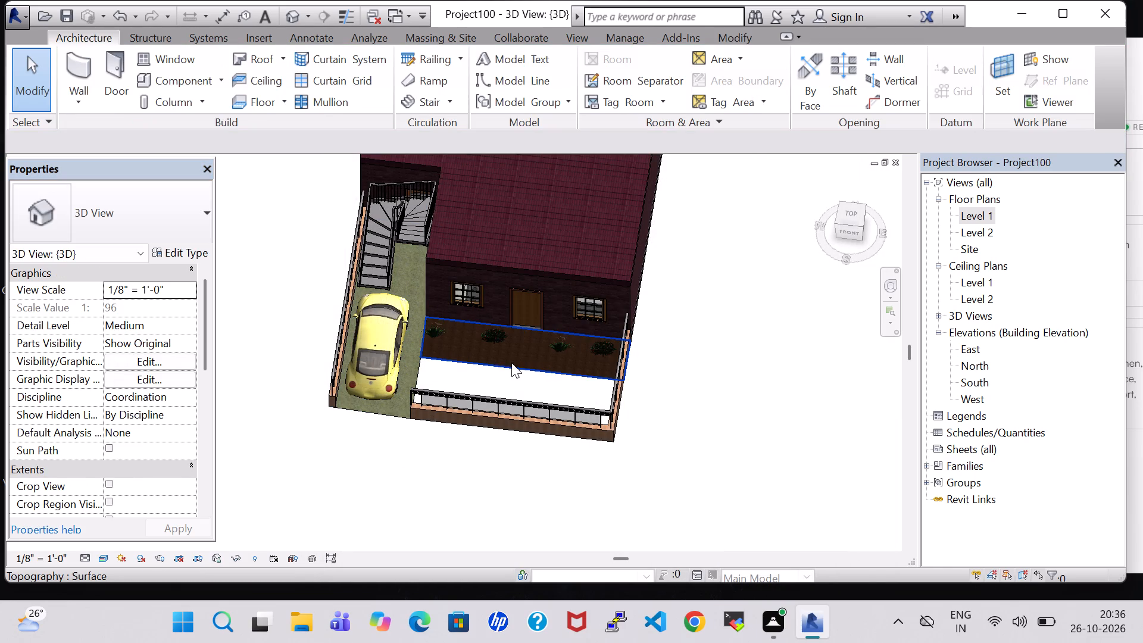
Extend the front yard topography to the front boundary wall's inner corners with points at 0' 0" absolute elevation.
left_click(499, 363)
left_click(719, 97)
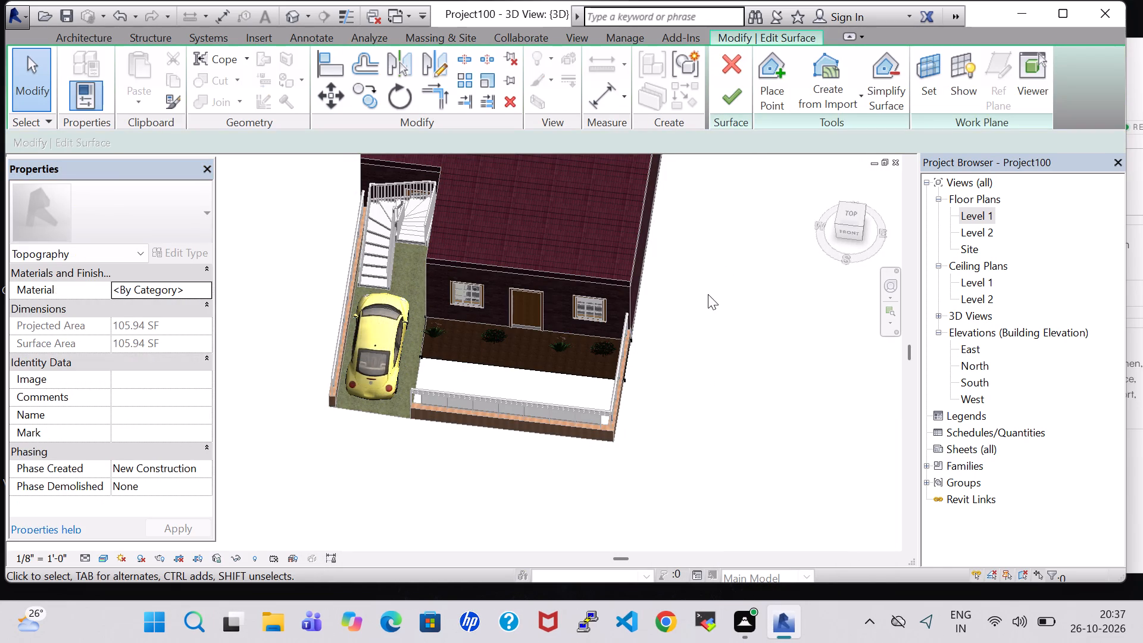
left_click(780, 97)
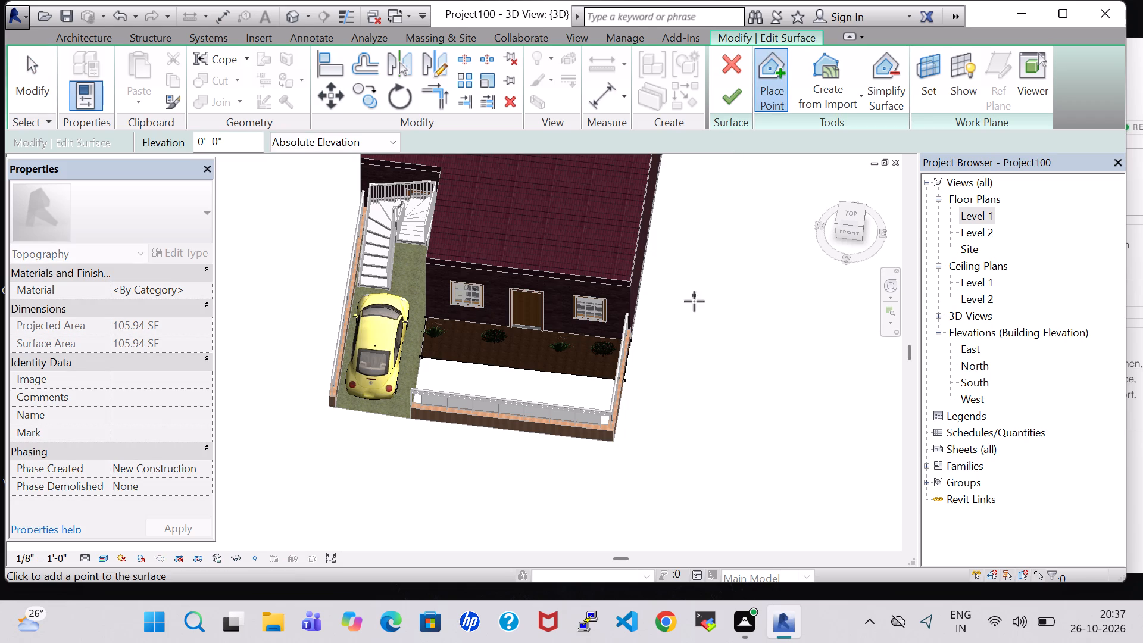
middle_click_drag(692, 252, 699, 383, "shift")
middle_click_drag(667, 390, 673, 467, "shift")
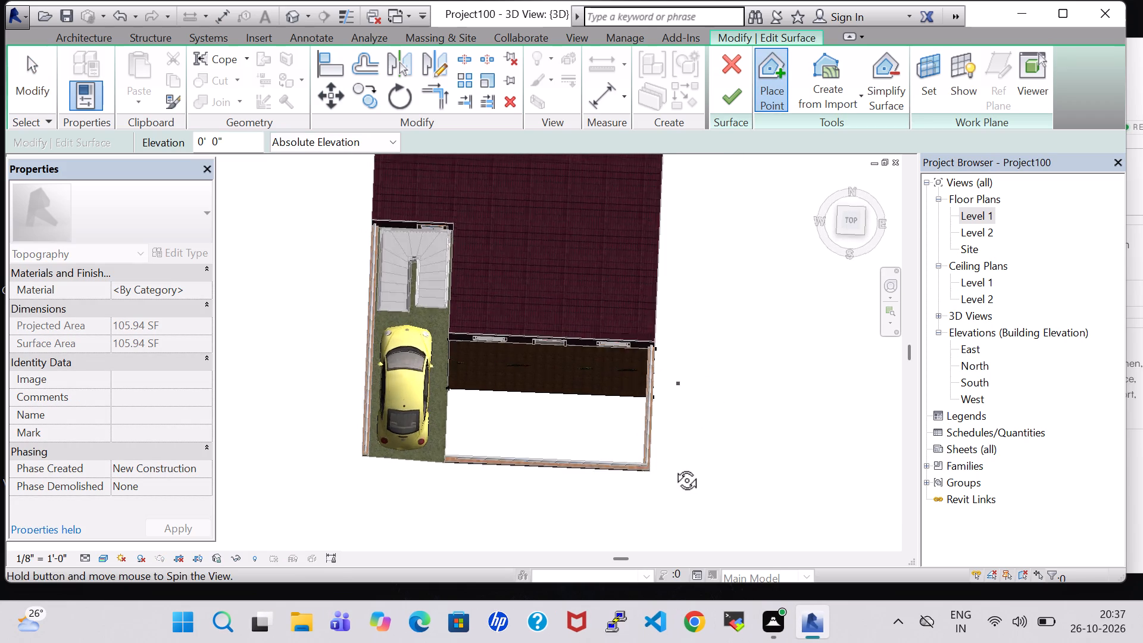
middle_click_drag(673, 467, 674, 477, "shift")
scroll(674, 477, "up", 1, "shift")
scroll(464, 437, "up", 11)
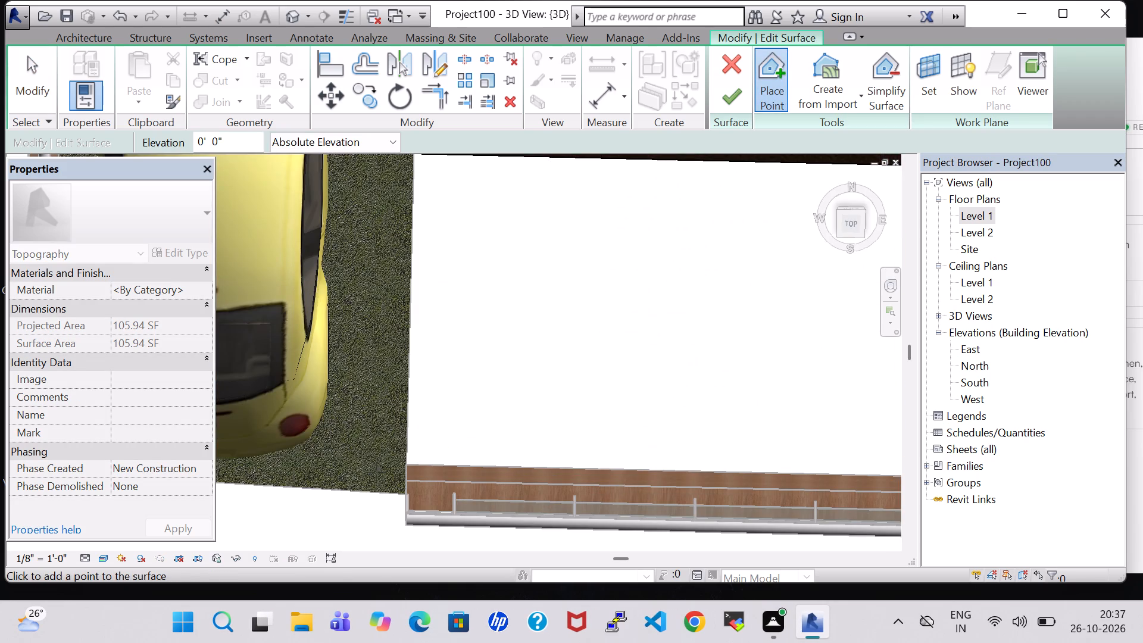
left_click(405, 466)
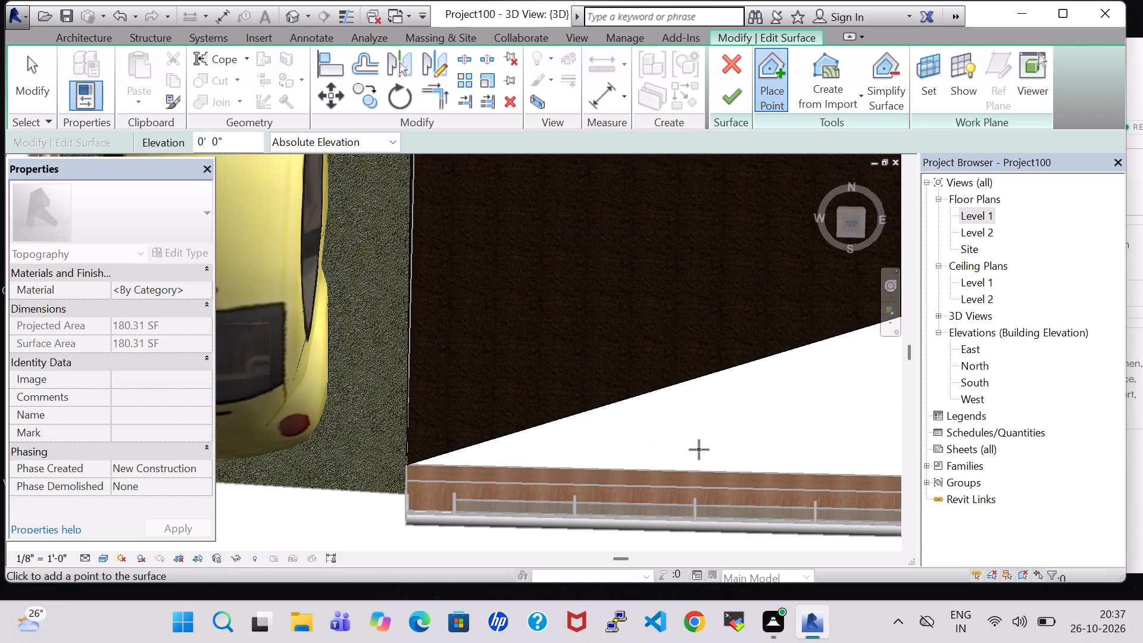
middle_click_drag(720, 407, 256, 430)
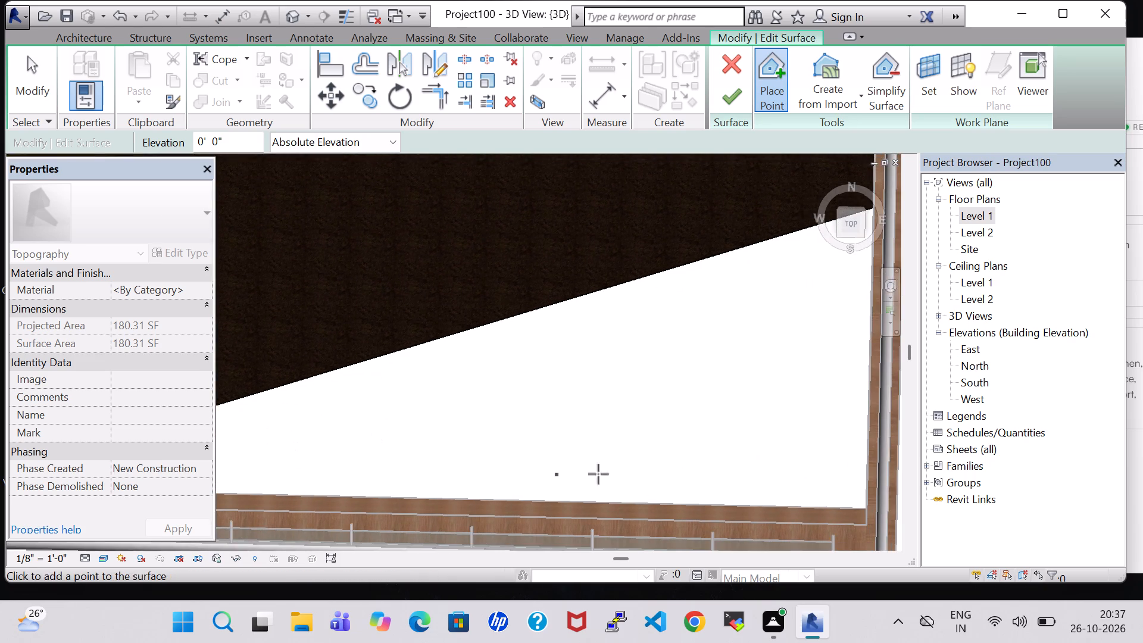
middle_click_drag(657, 473, 477, 454)
scroll(480, 452, "up", 1)
left_click(718, 494)
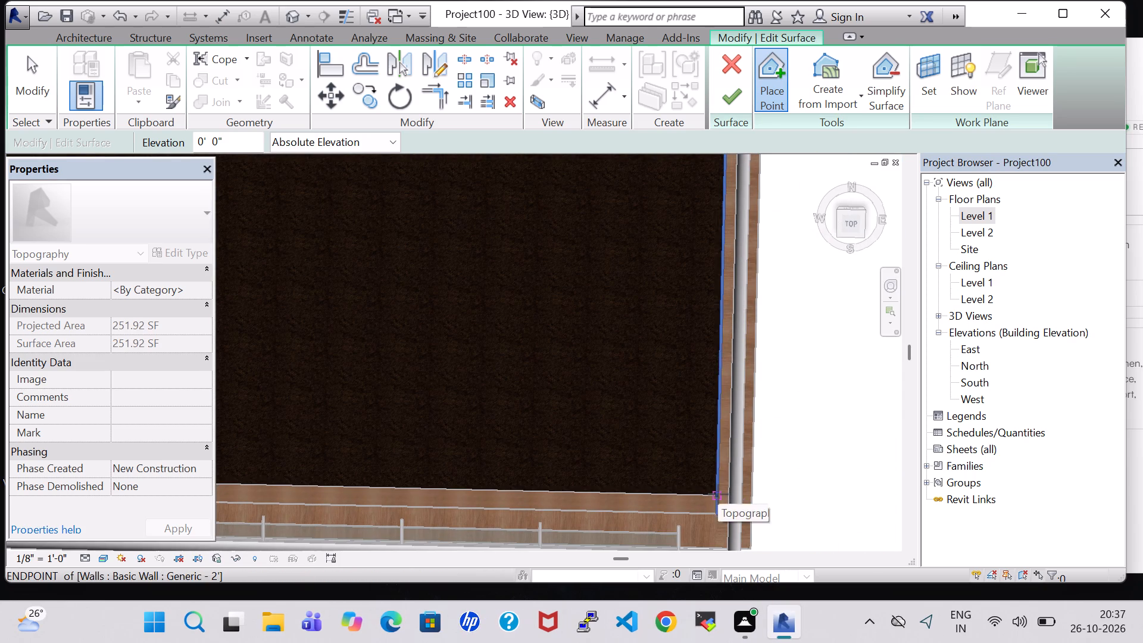
left_click(734, 98)
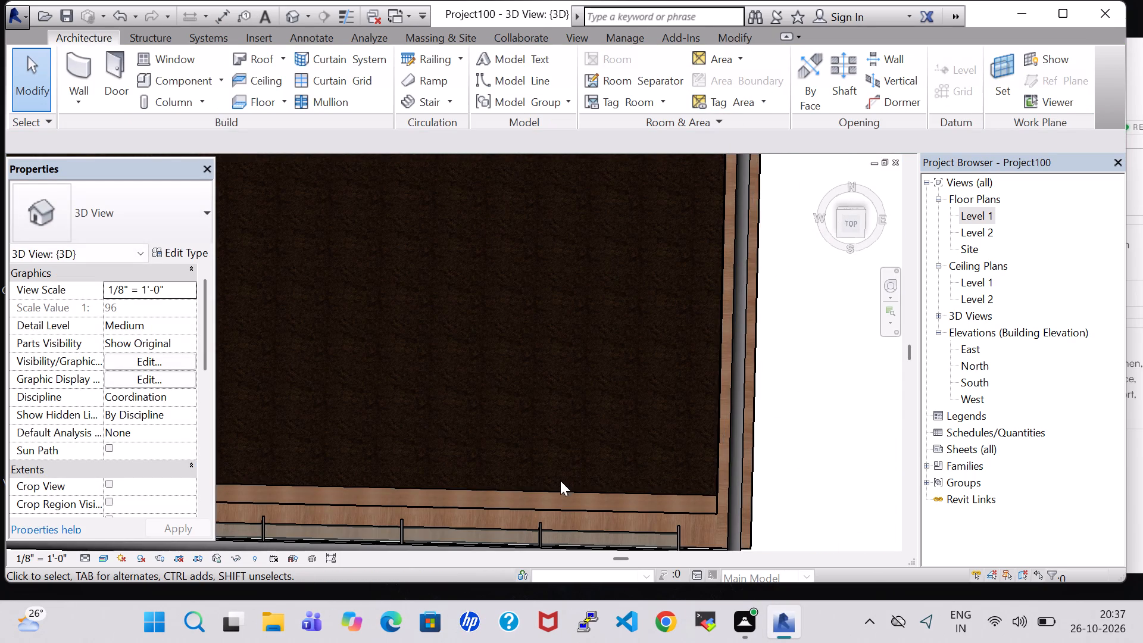
Assign the Plant material to the front yard's topography surface.
left_click(560, 492)
left_click(550, 424)
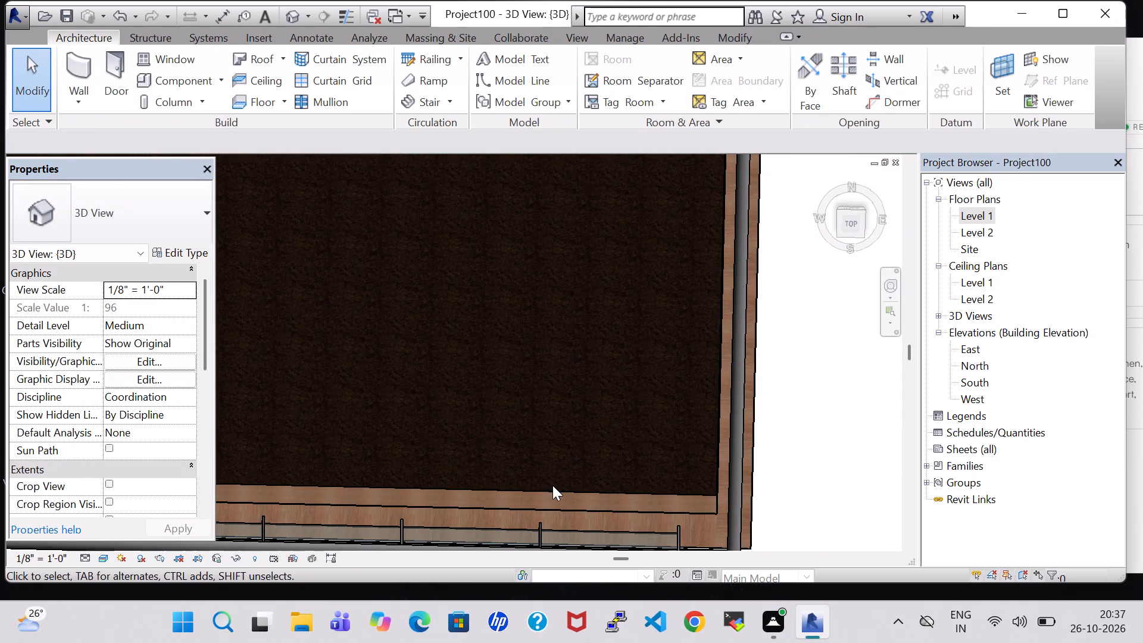
left_click(552, 485)
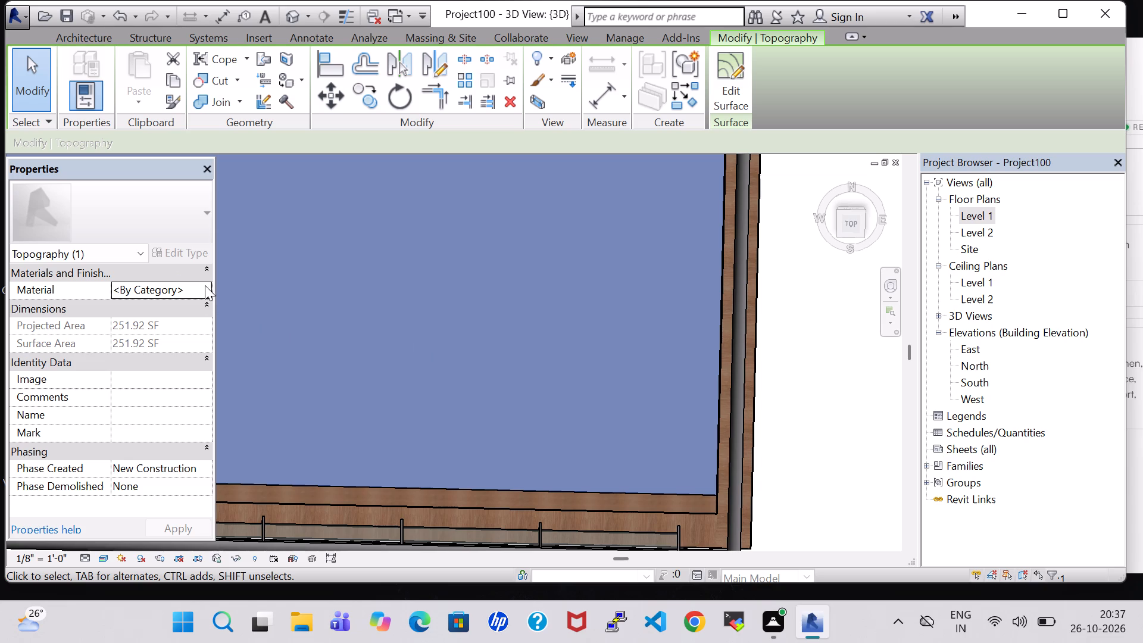
left_click(205, 285)
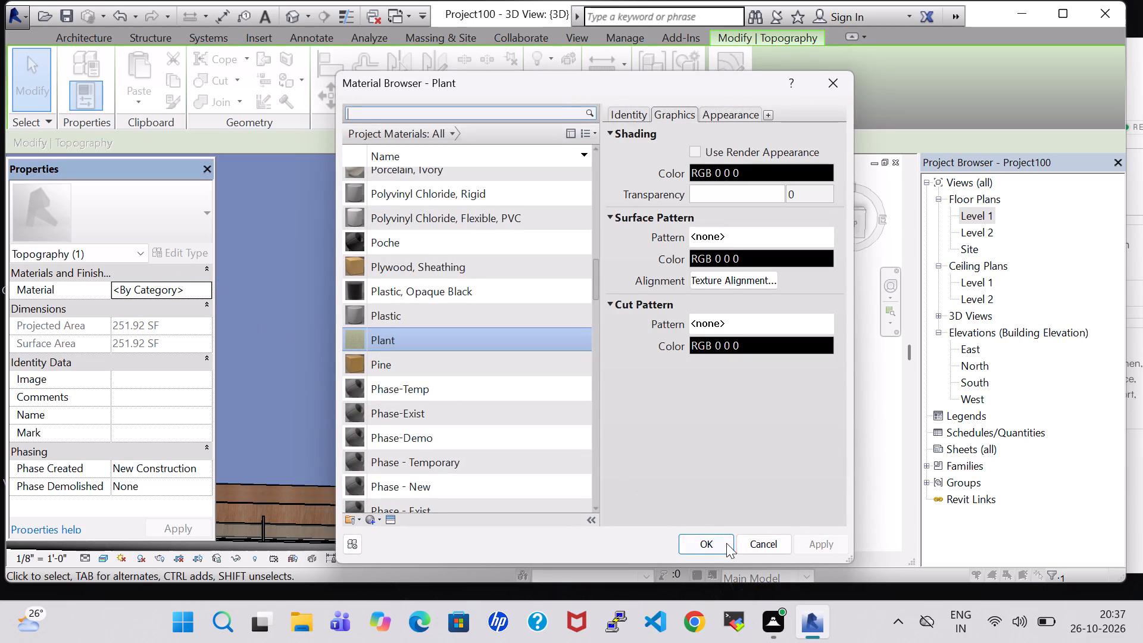
left_click(726, 543)
left_click(808, 458)
Nudge the Crane Lily plant beside the parking strip slightly away from the car and closer to the house wall.
scroll(802, 413, "down", 6)
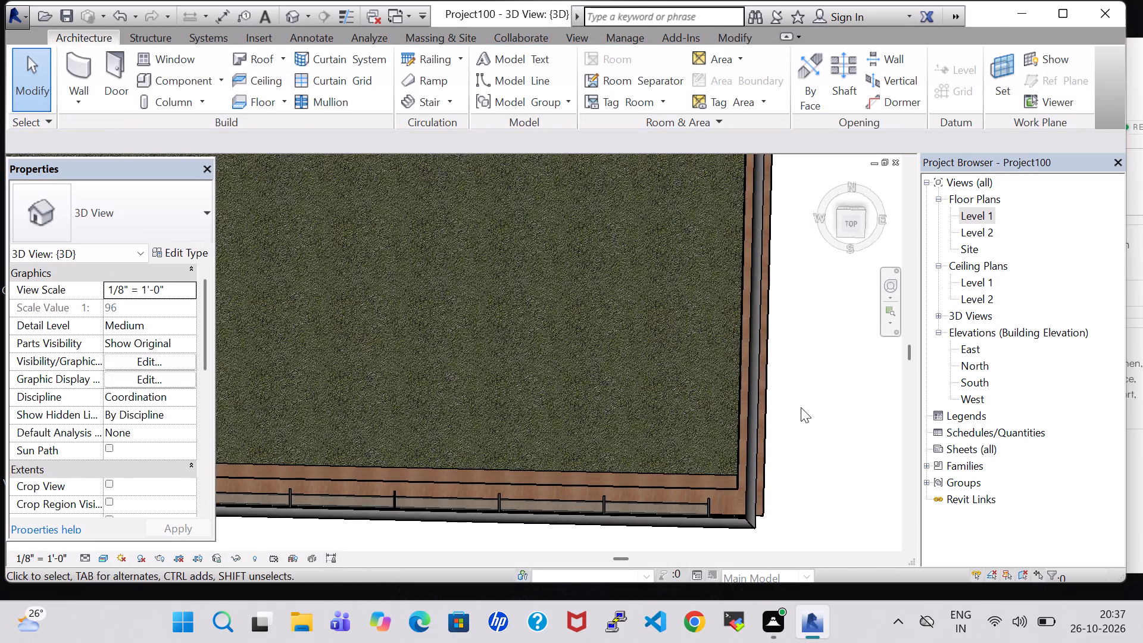
scroll(801, 407, "down", 4)
middle_click_drag(677, 380, 674, 366, "shift")
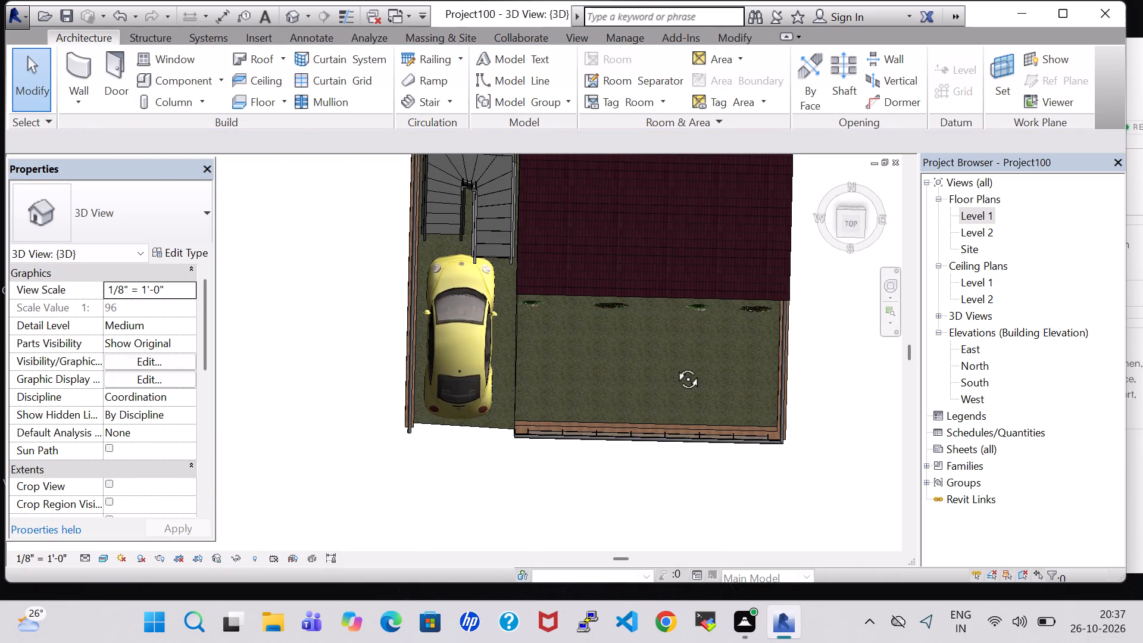
middle_click_drag(674, 366, 666, 269, "shift")
middle_click_drag(559, 366, 597, 301, "shift")
scroll(559, 366, "up", 1, "shift")
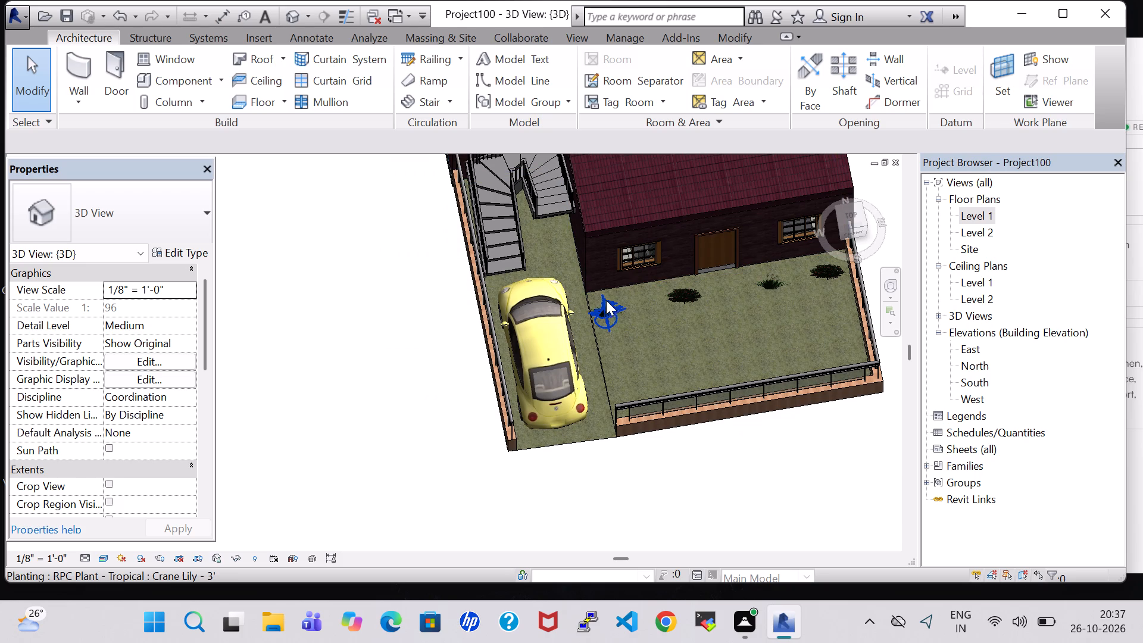
left_click(608, 301)
key("Right")
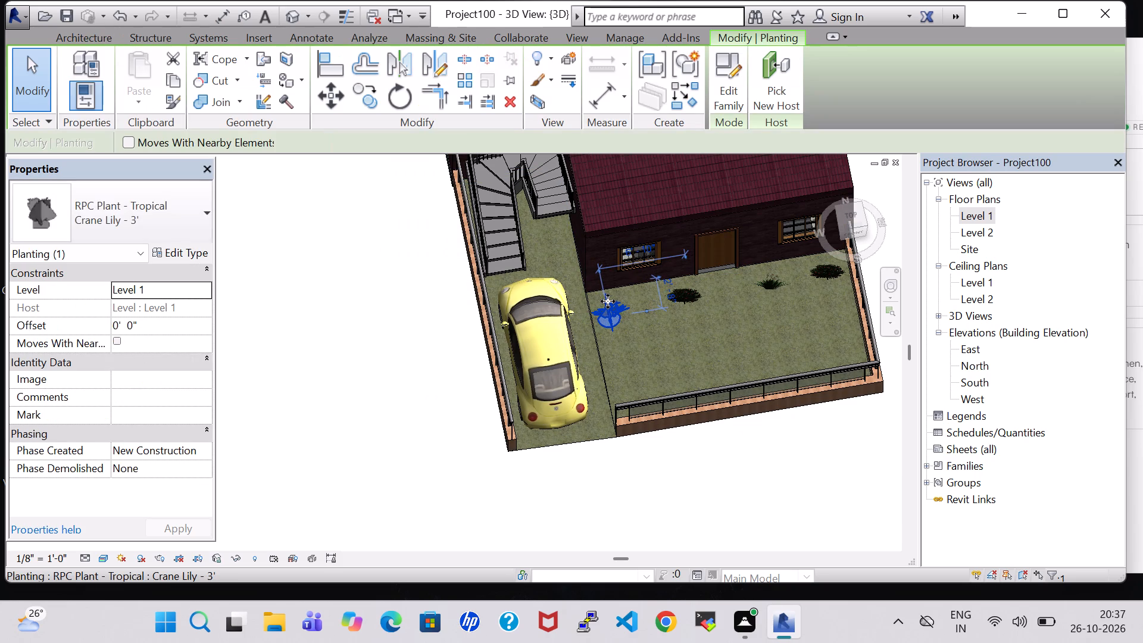
key("Right")
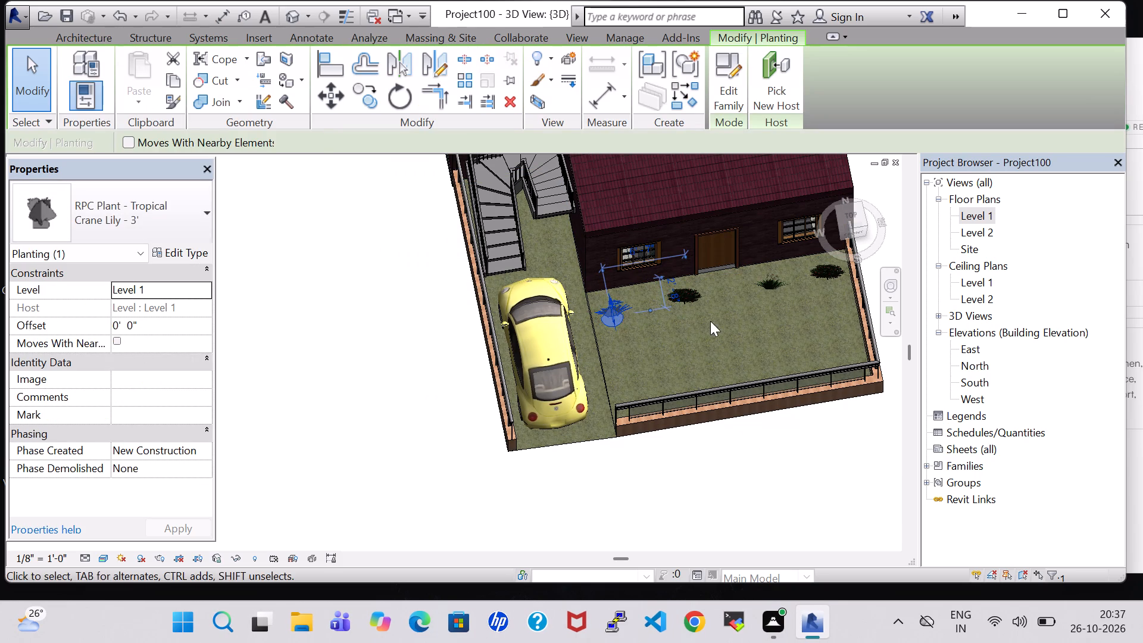
key("Down")
key("Down")
key("Down")
key("Down")
key("Down")
key("Down")
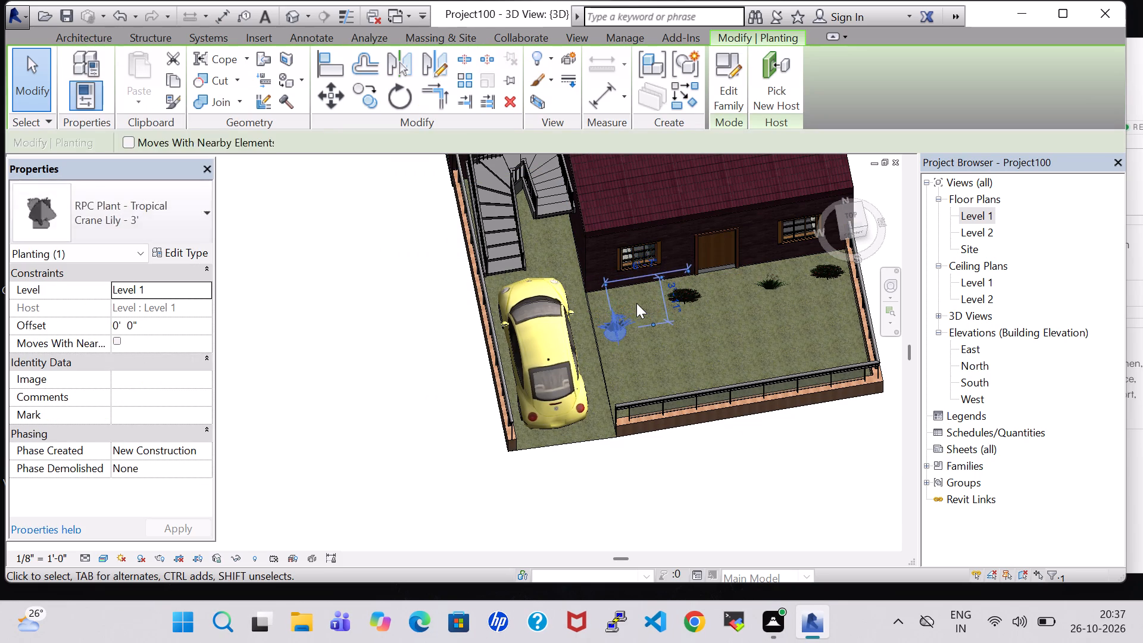
key("Down")
key("Down")
key("Up")
key("Up")
key("Up")
key("Up")
key("Up")
key("Up")
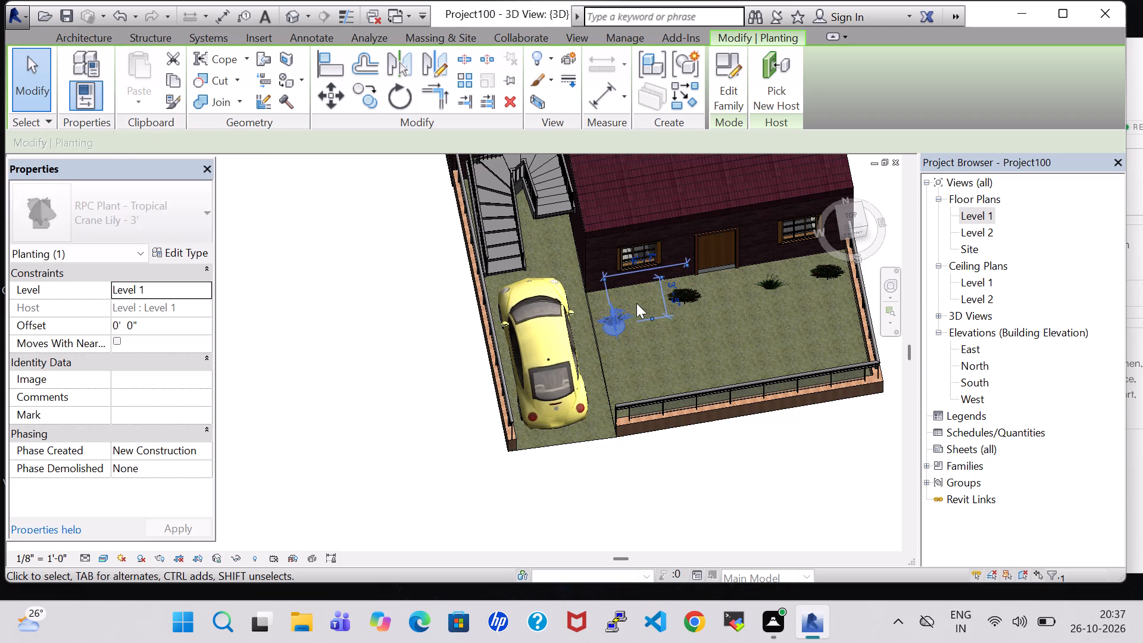
key("Up")
key("Up")
key("Up")
key("Up")
key("Up")
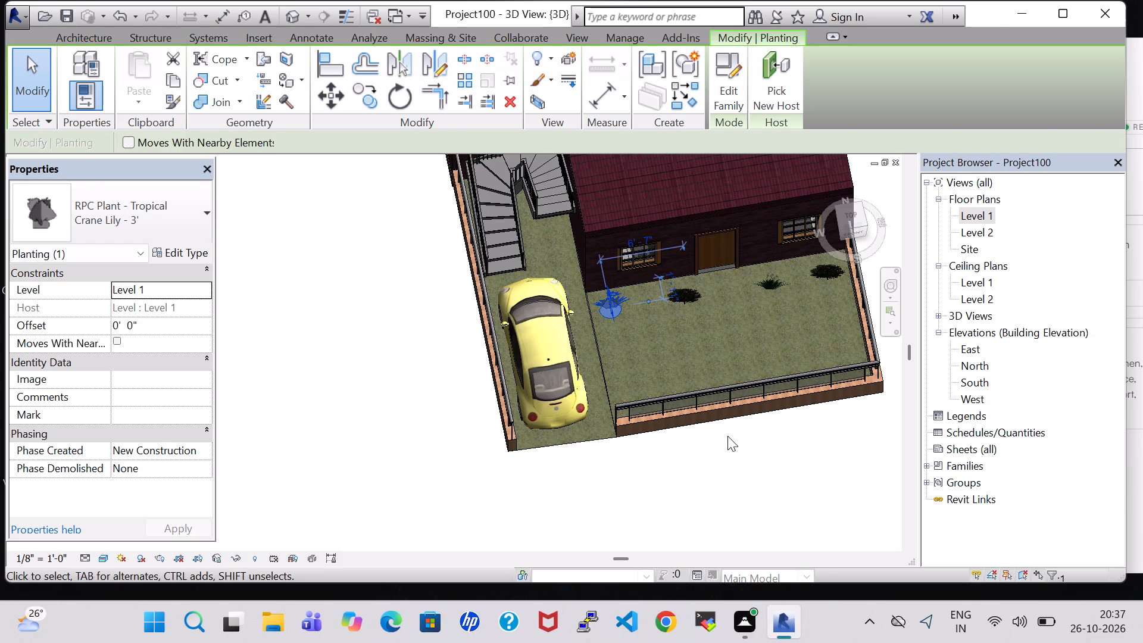
left_click(729, 443)
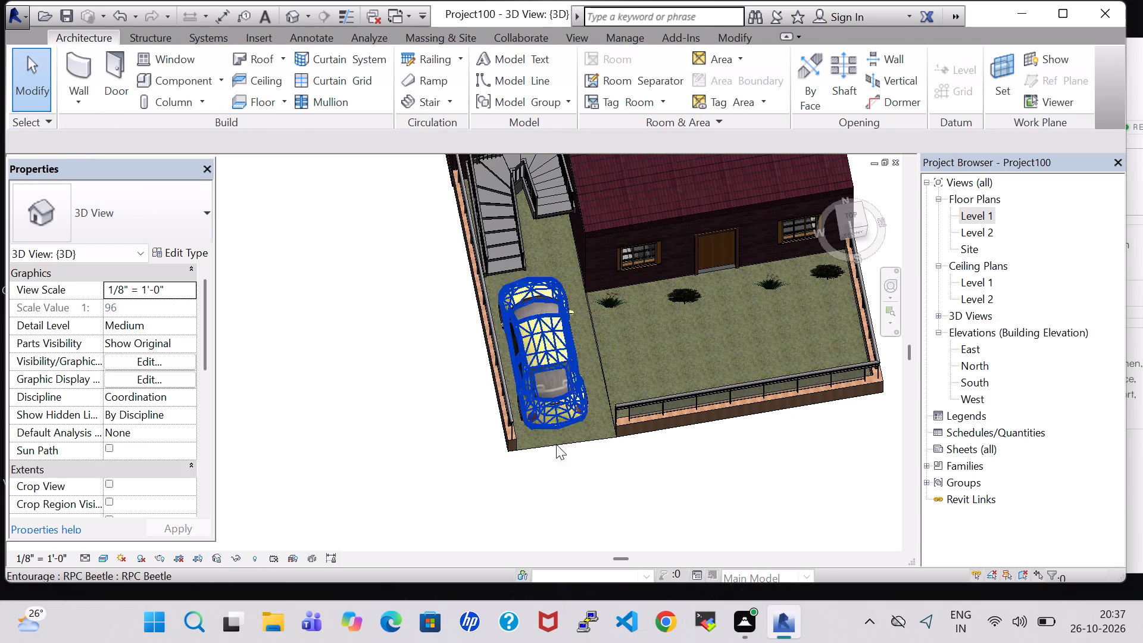
Examine the front yard, the parking strip and the roof around the exterior stair in 3D.
middle_click_drag(595, 486, 529, 358, "shift")
middle_click_drag(511, 372, 517, 372, "shift")
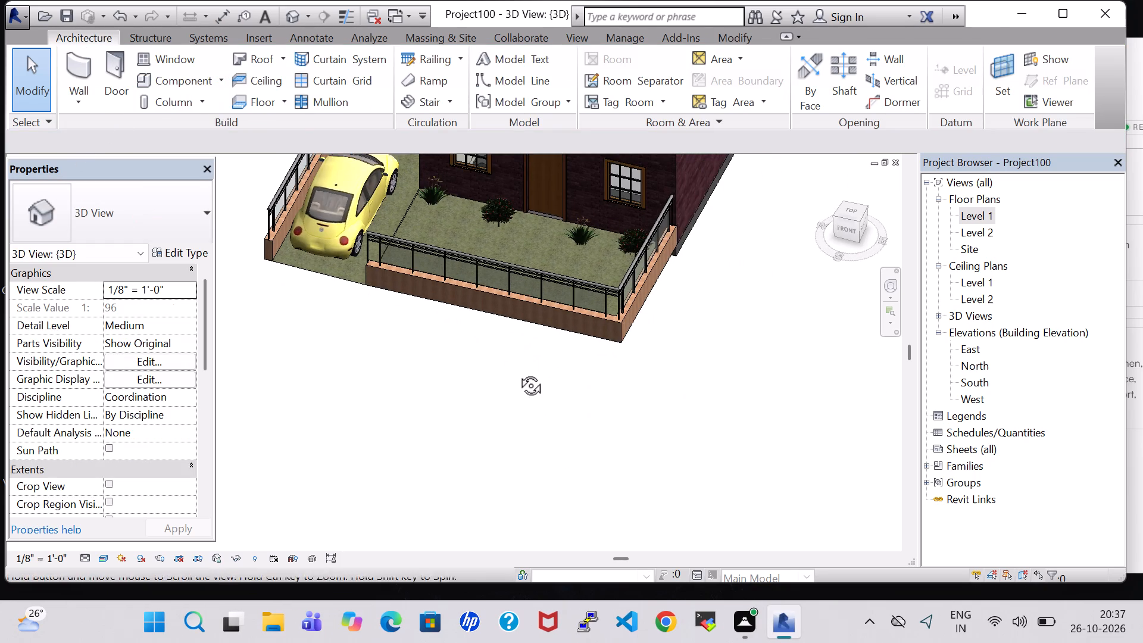
middle_click_drag(517, 372, 538, 374, "shift")
middle_click_drag(538, 374, 546, 425, "shift")
middle_click_drag(546, 423, 547, 473)
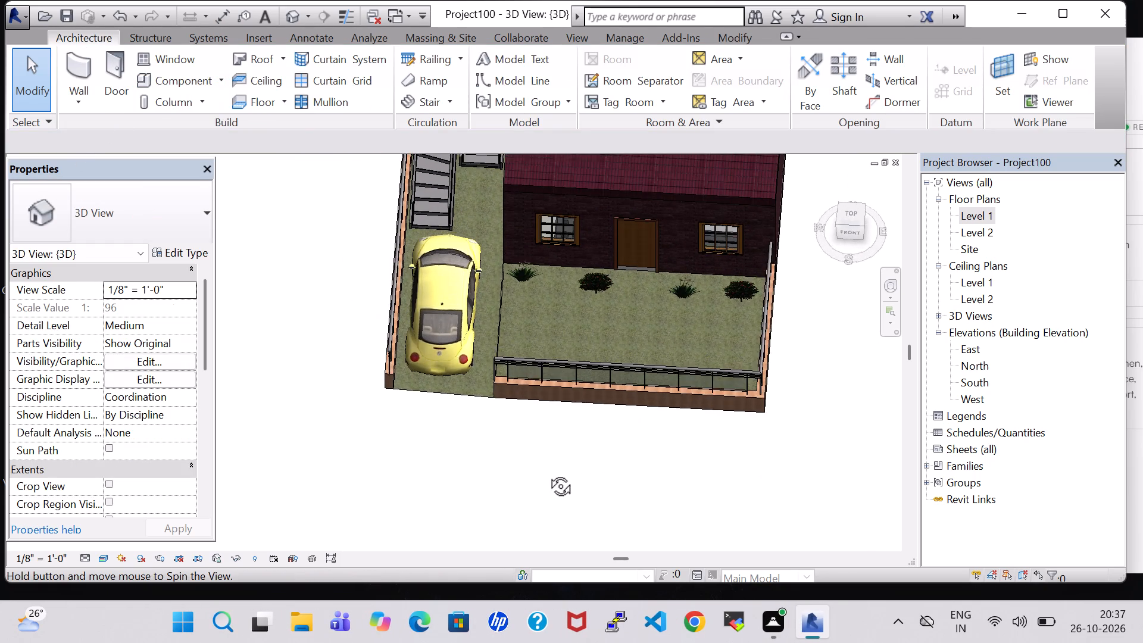
middle_click_drag(547, 473, 548, 477)
middle_click_drag(800, 294, 810, 398)
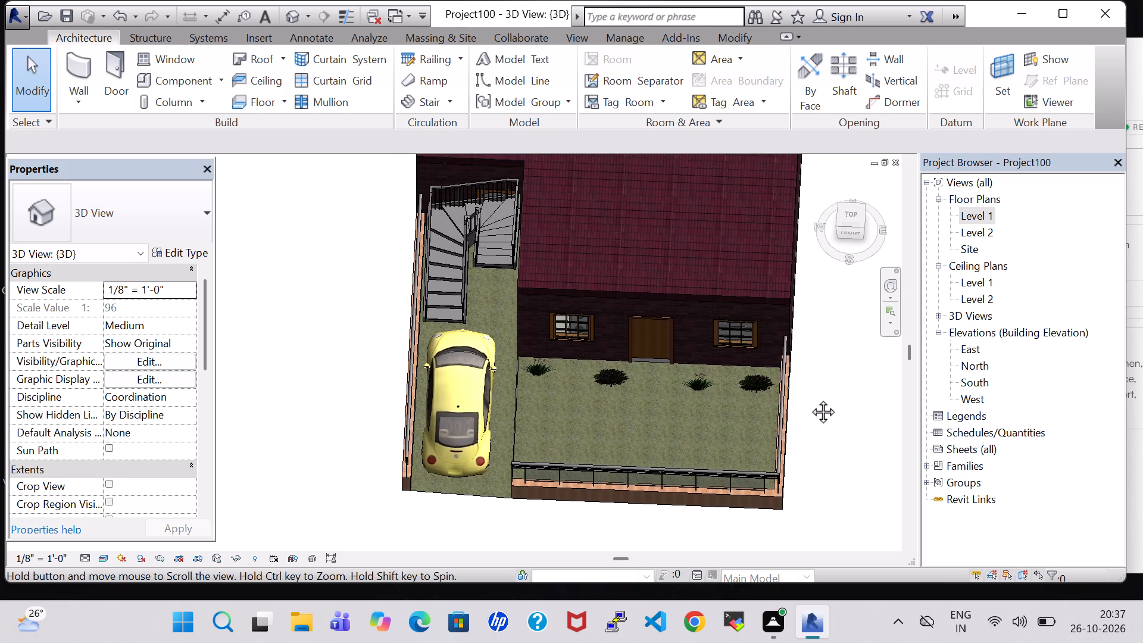
middle_click_drag(810, 398, 810, 407)
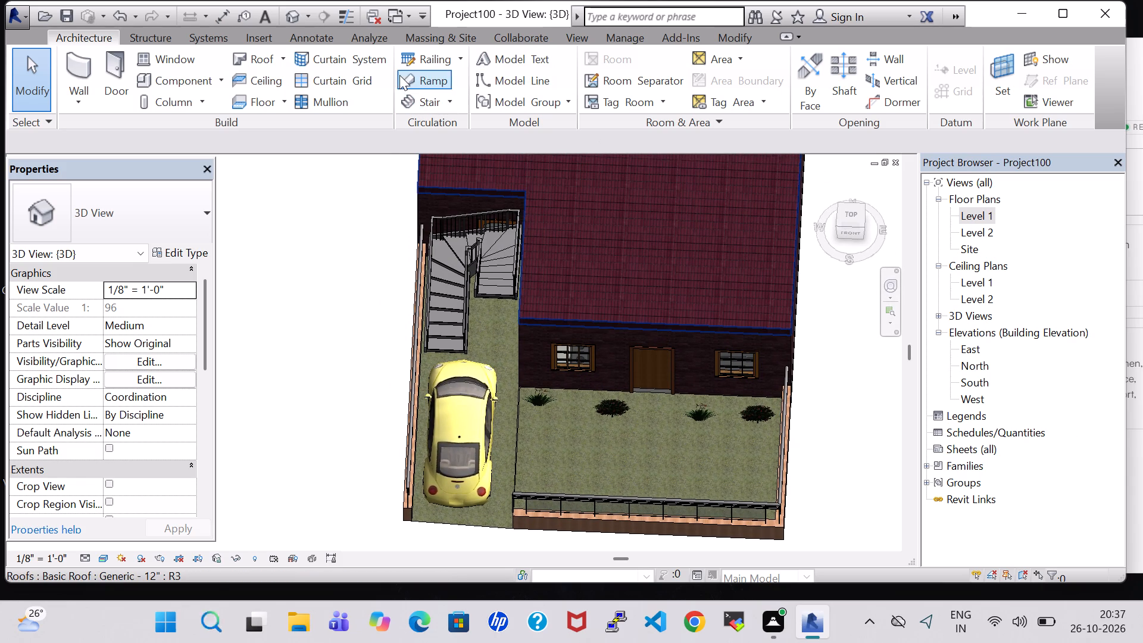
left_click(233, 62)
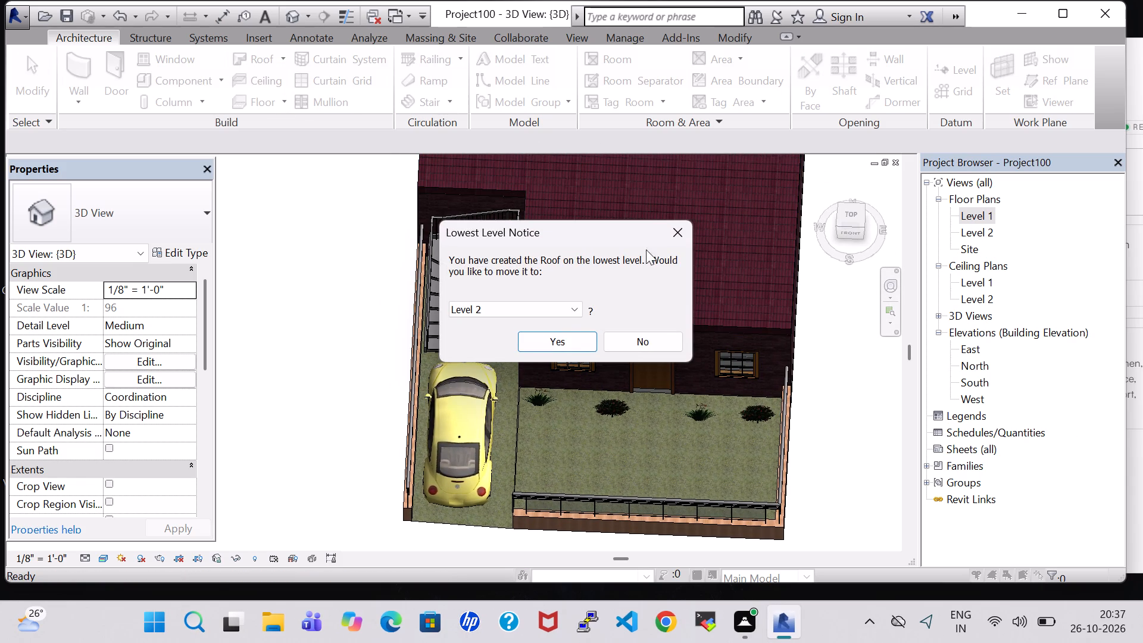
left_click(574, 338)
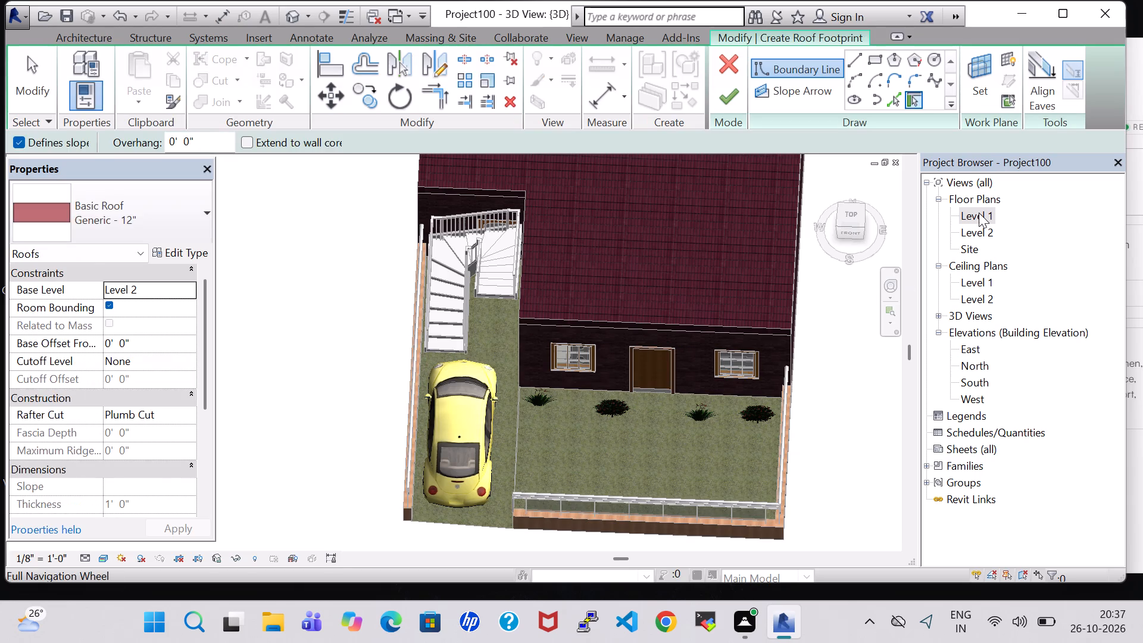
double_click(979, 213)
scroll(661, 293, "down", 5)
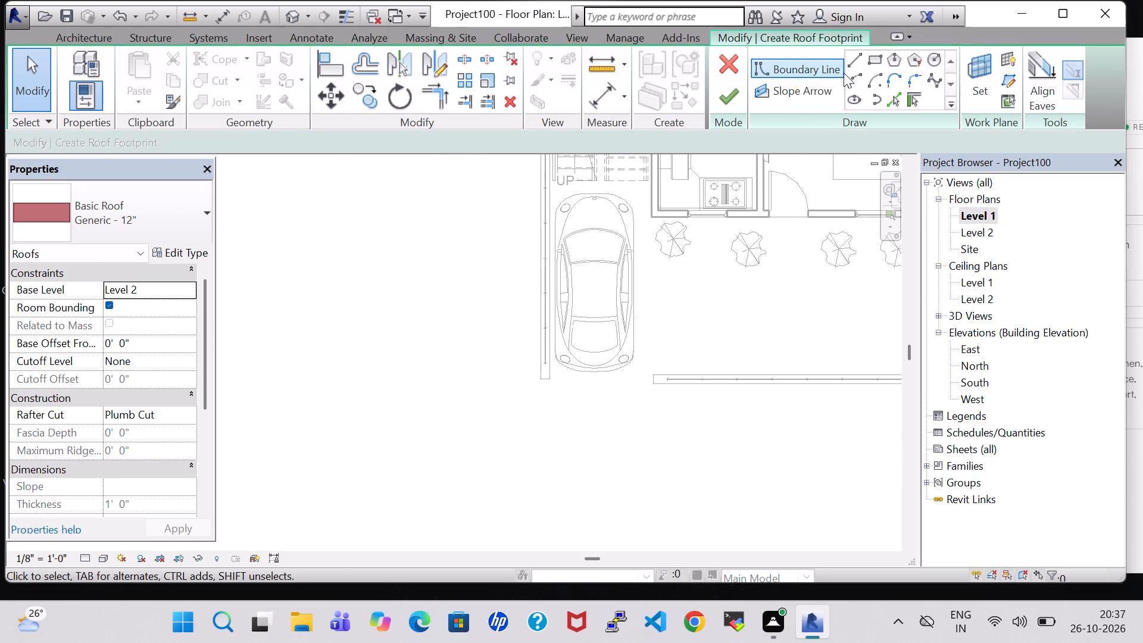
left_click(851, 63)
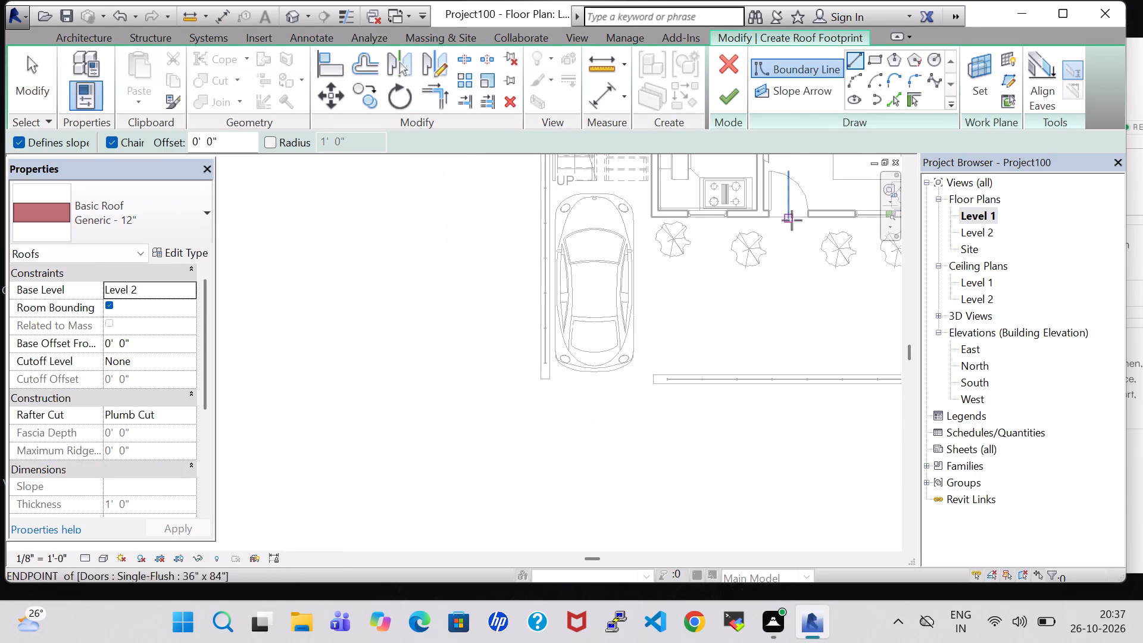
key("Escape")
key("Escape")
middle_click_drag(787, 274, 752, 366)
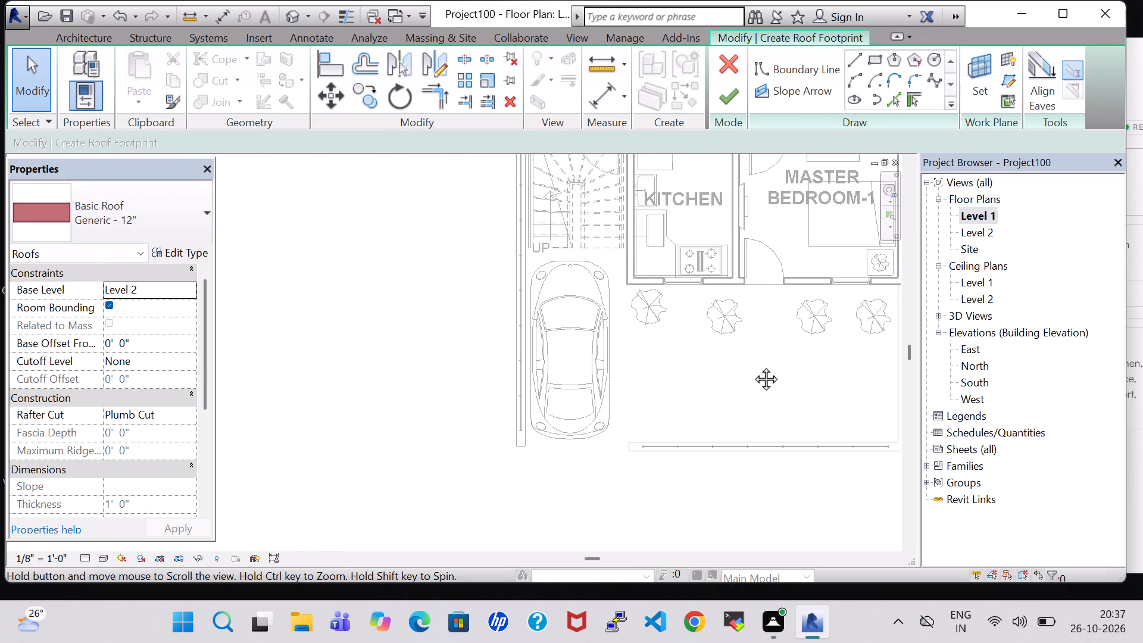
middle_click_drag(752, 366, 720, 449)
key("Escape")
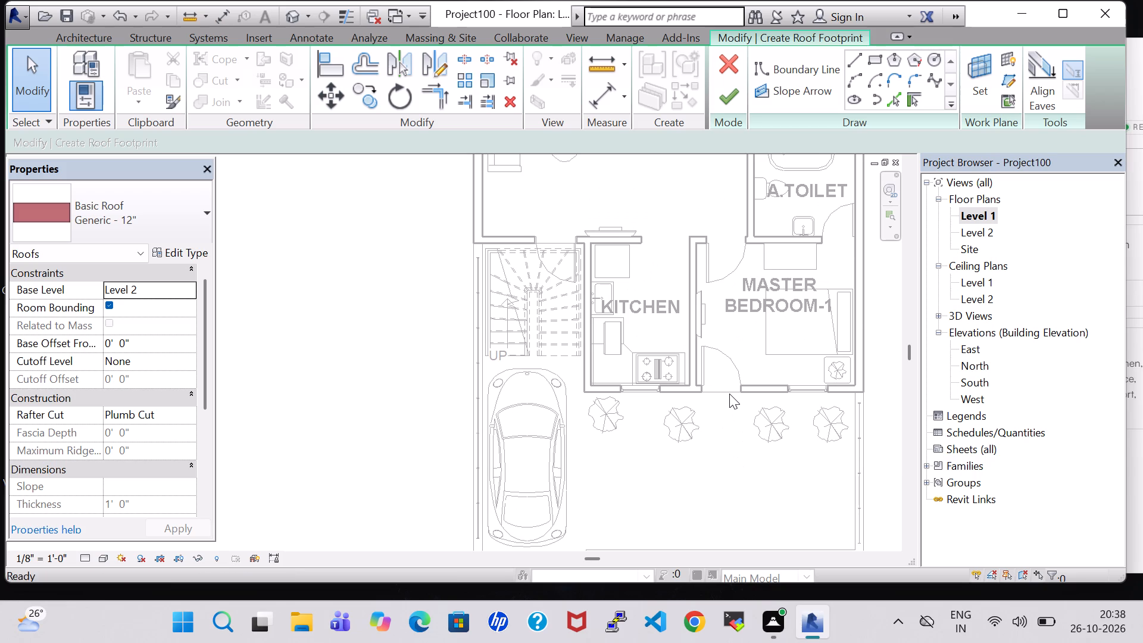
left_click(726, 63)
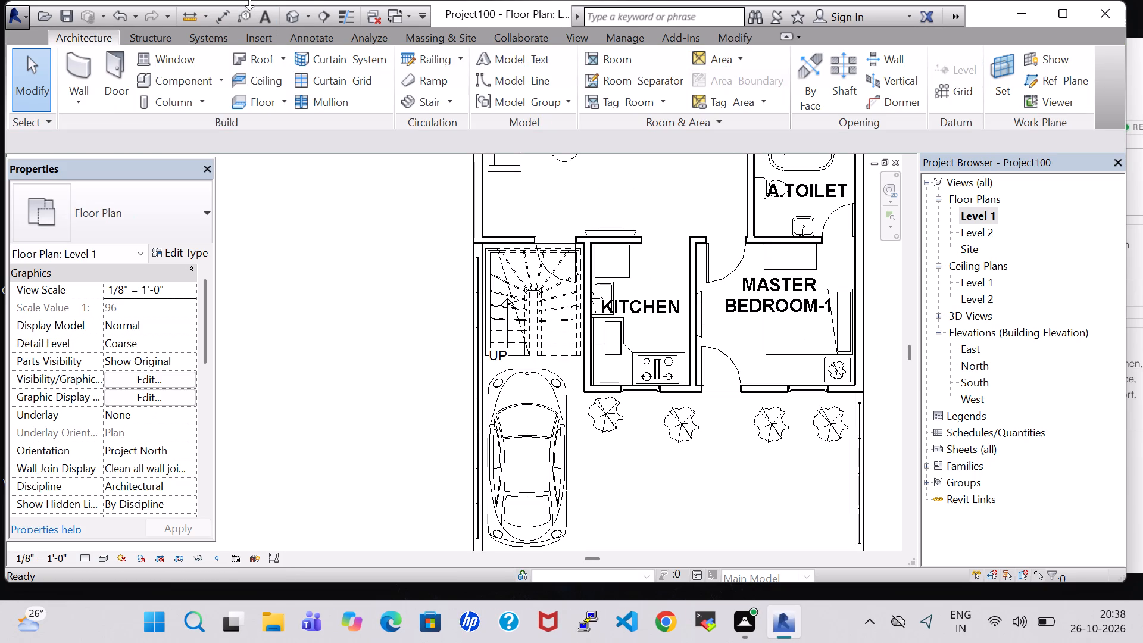
Delete the existing Generic - 12" roof over the house.
left_click(287, 12)
left_click(592, 309)
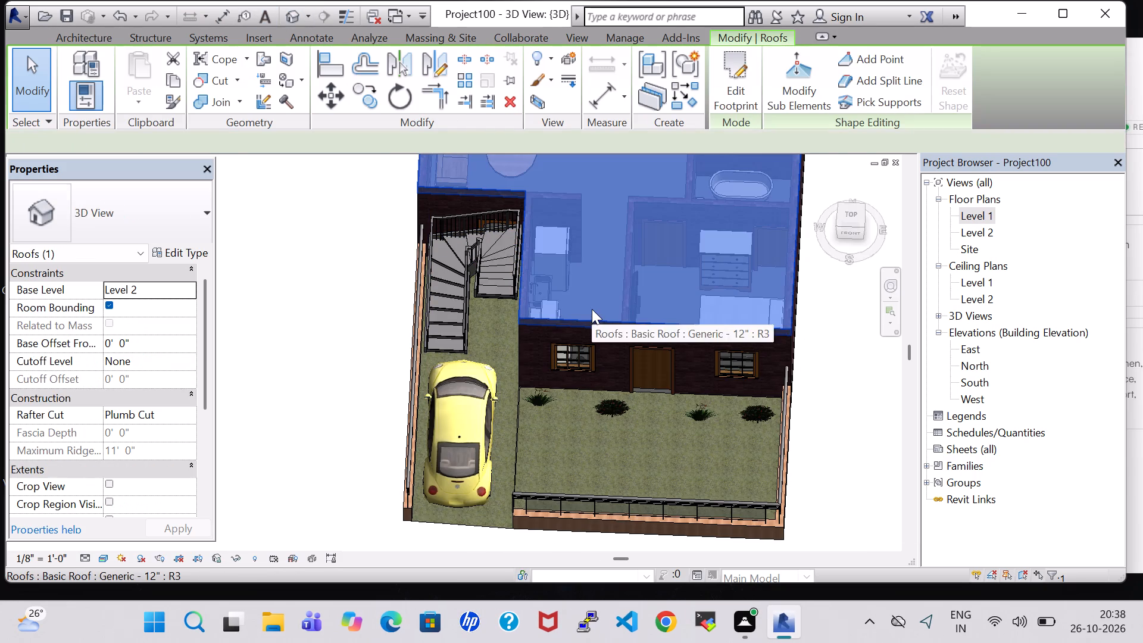
key("Delete")
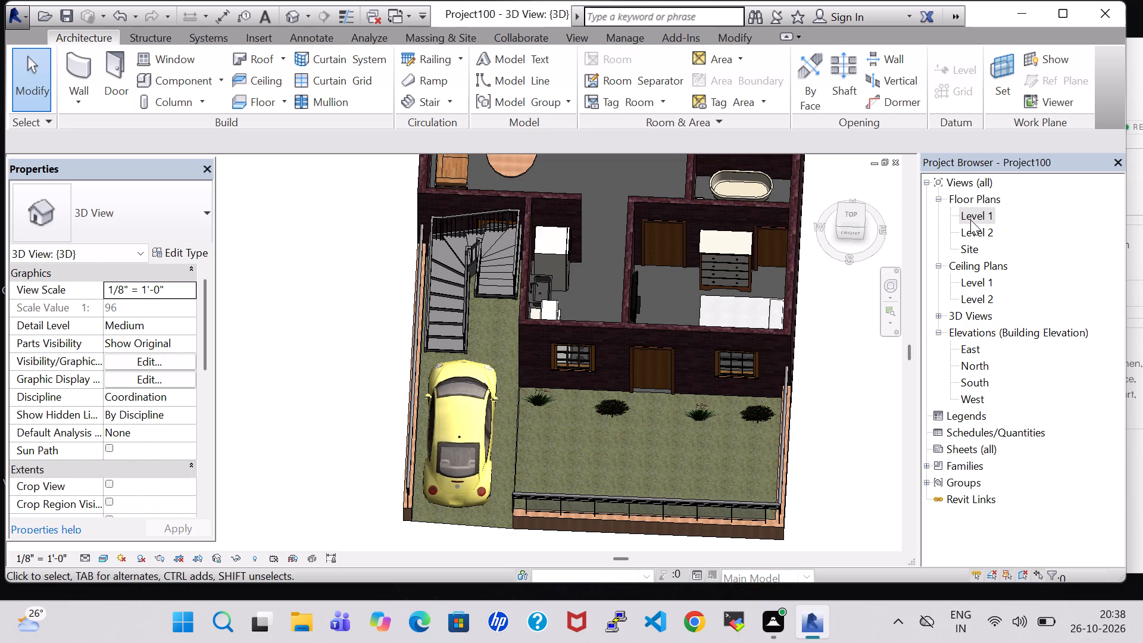
Start a Level 2 footprint roof without defined slope and sketch its rear boundary, about 29' 8" long, along the backyard's outer edge.
double_click(970, 220)
left_click(253, 63)
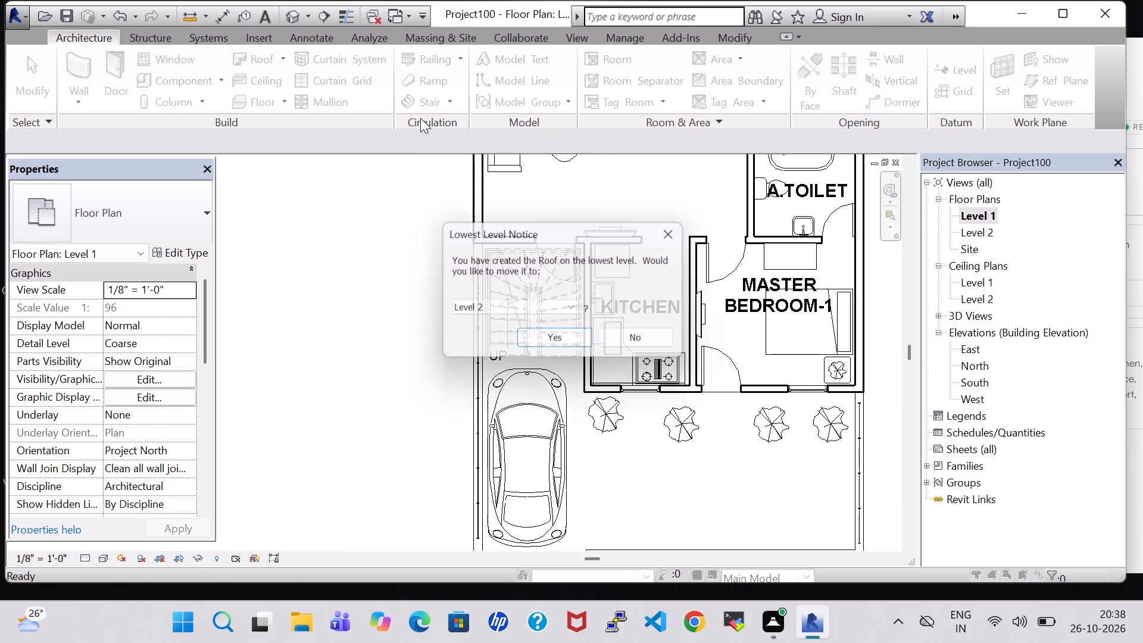
left_click(552, 349)
scroll(545, 340, "down", 5)
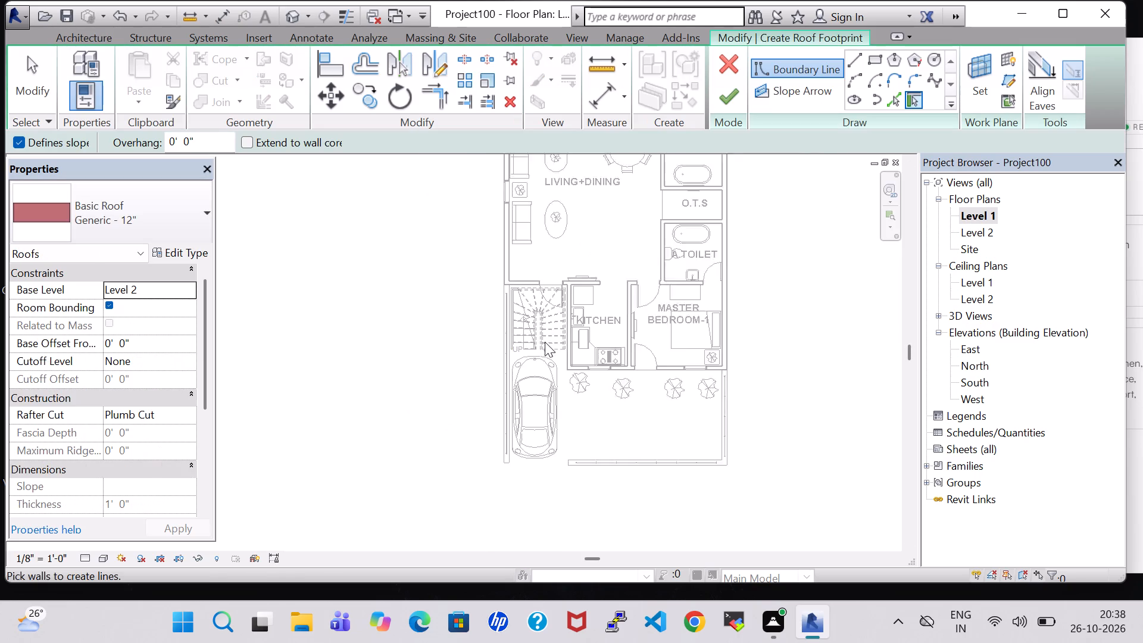
left_click(851, 56)
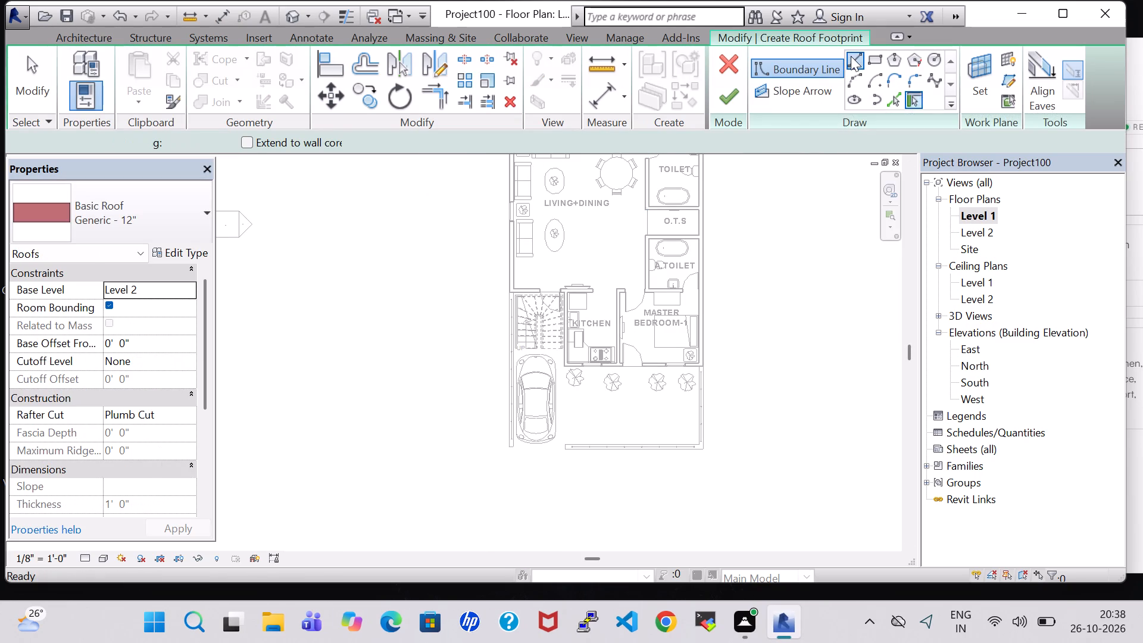
middle_click_drag(464, 239, 435, 484)
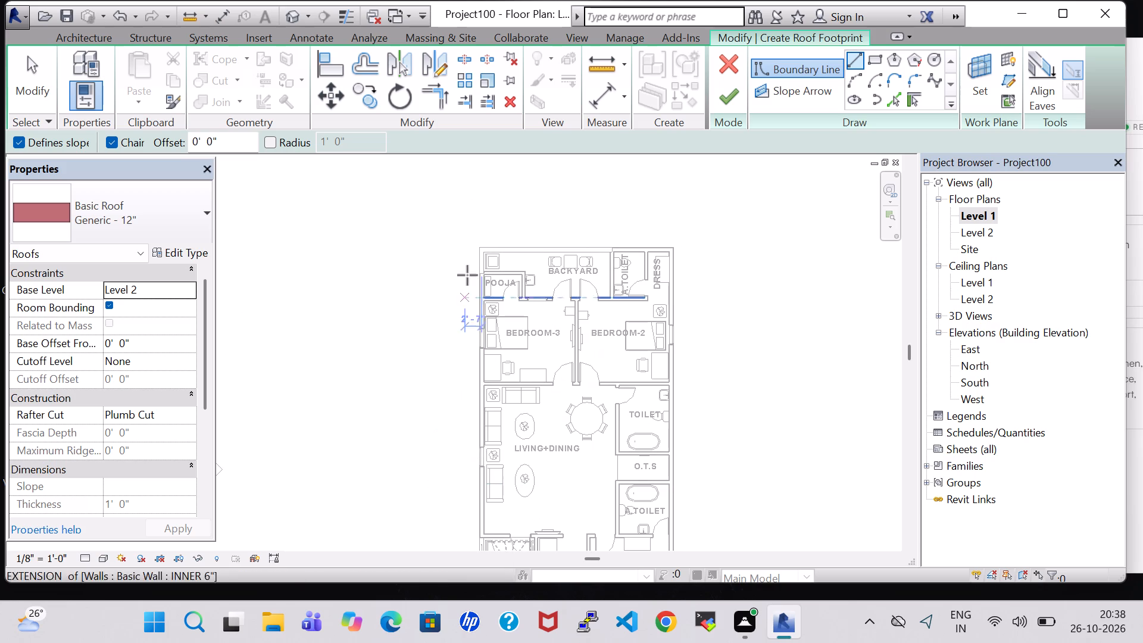
scroll(475, 244, "up", 7)
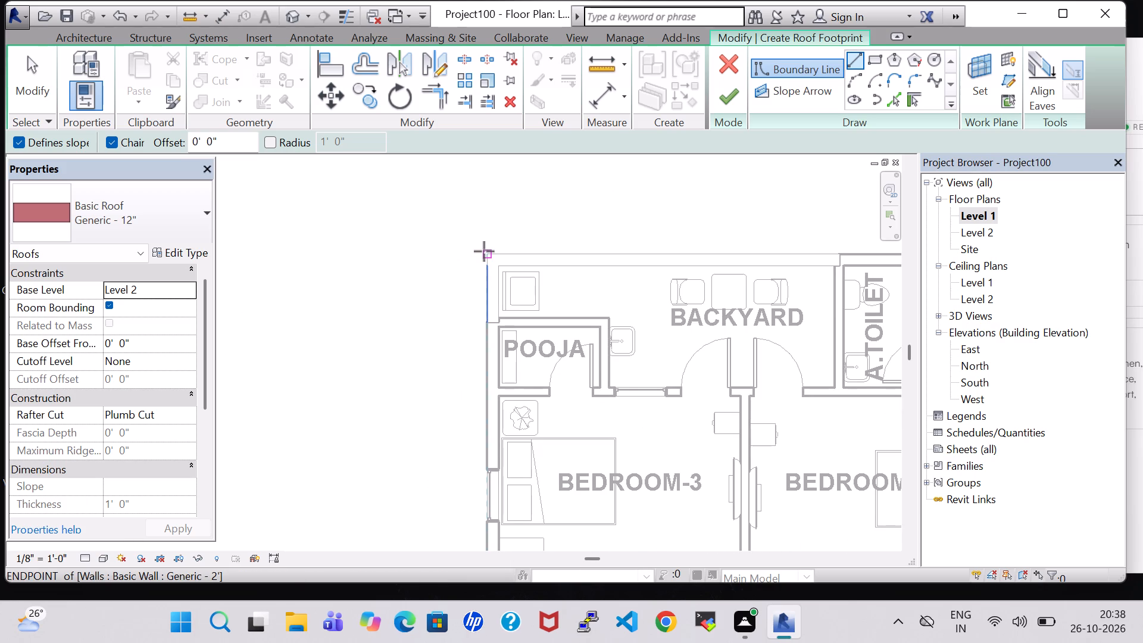
left_click(23, 146)
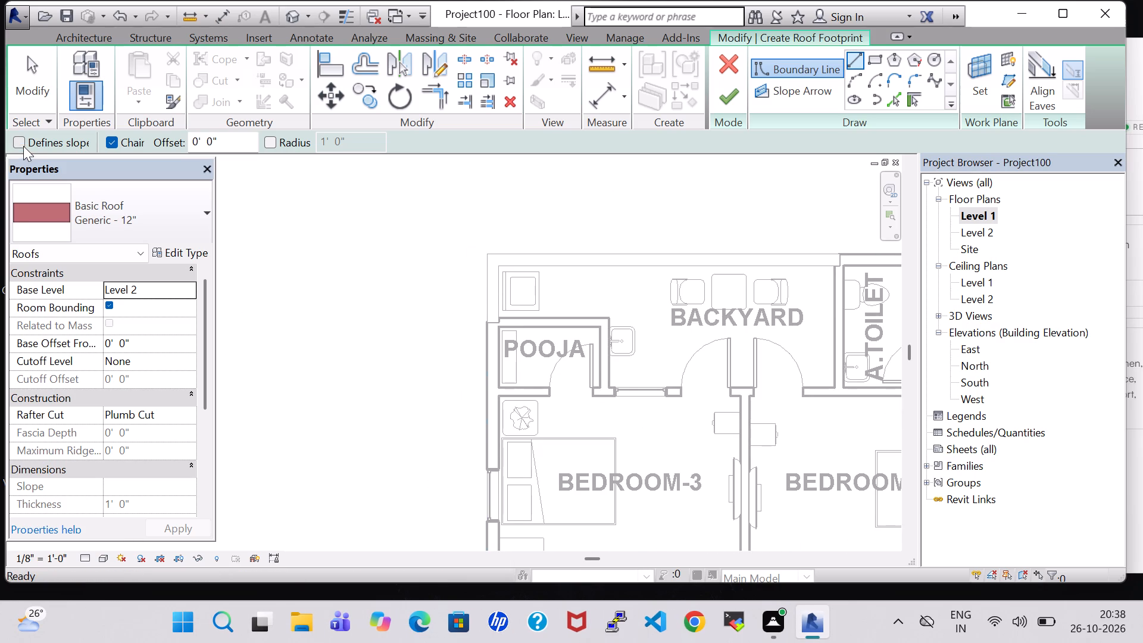
left_click(487, 251)
middle_click_drag(688, 252, 539, 258)
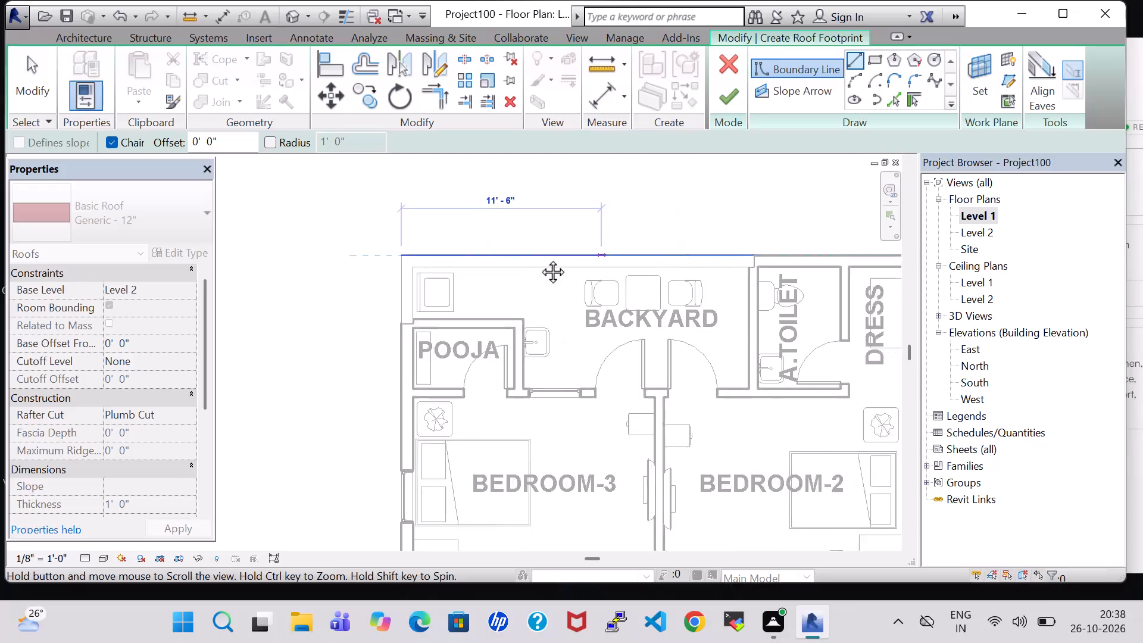
middle_click_drag(539, 258, 371, 262)
left_click(688, 265)
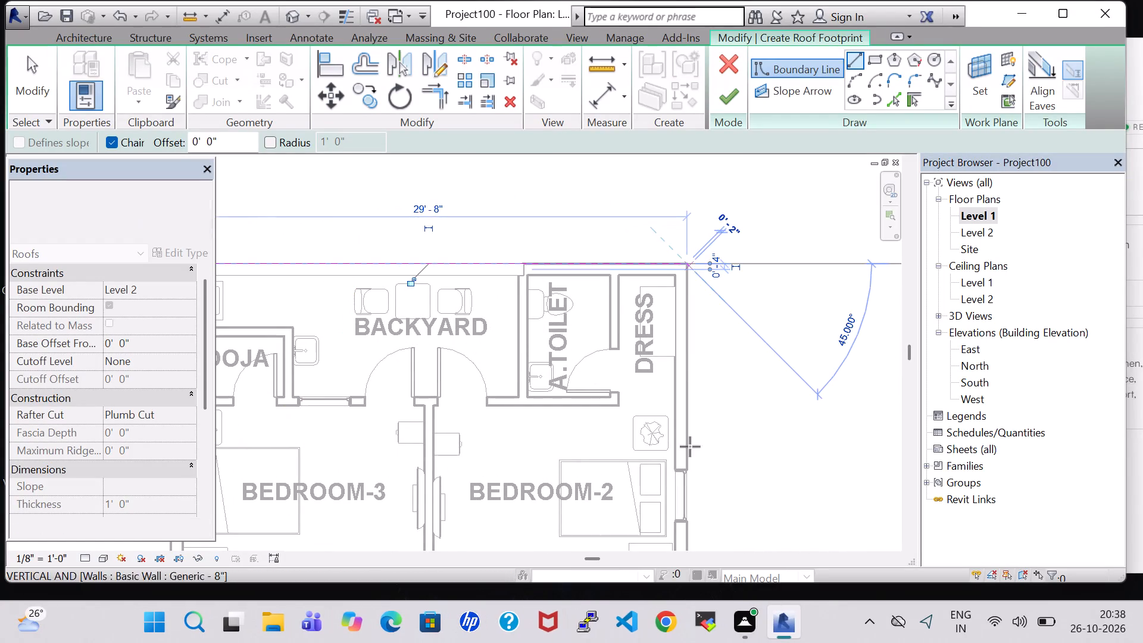
Continue the roof boundary along the bedroom-2 side to the master bedroom's front corner, and about 29' 6" across the front past the stair.
middle_click_drag(680, 458, 668, 248)
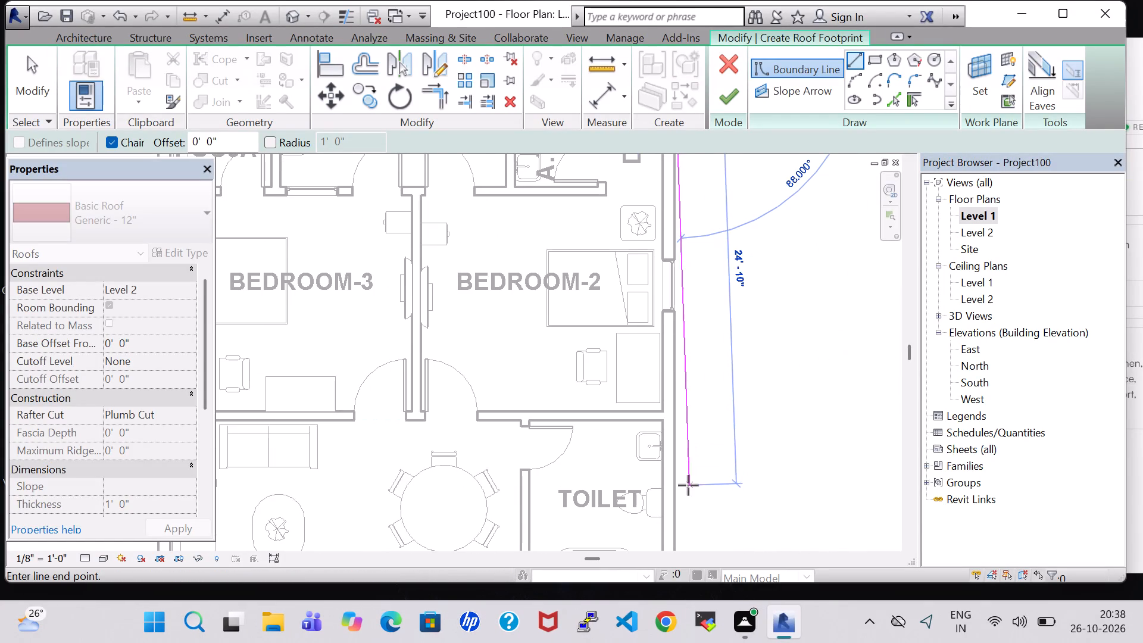
middle_click_drag(678, 494, 606, 185)
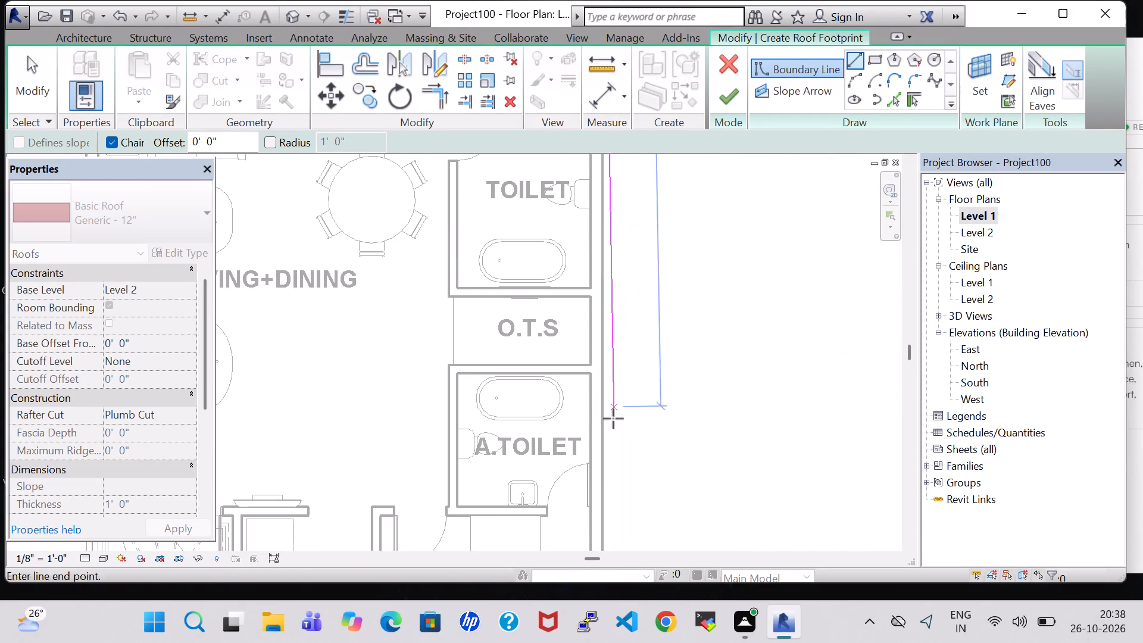
middle_click_drag(608, 427, 592, 125)
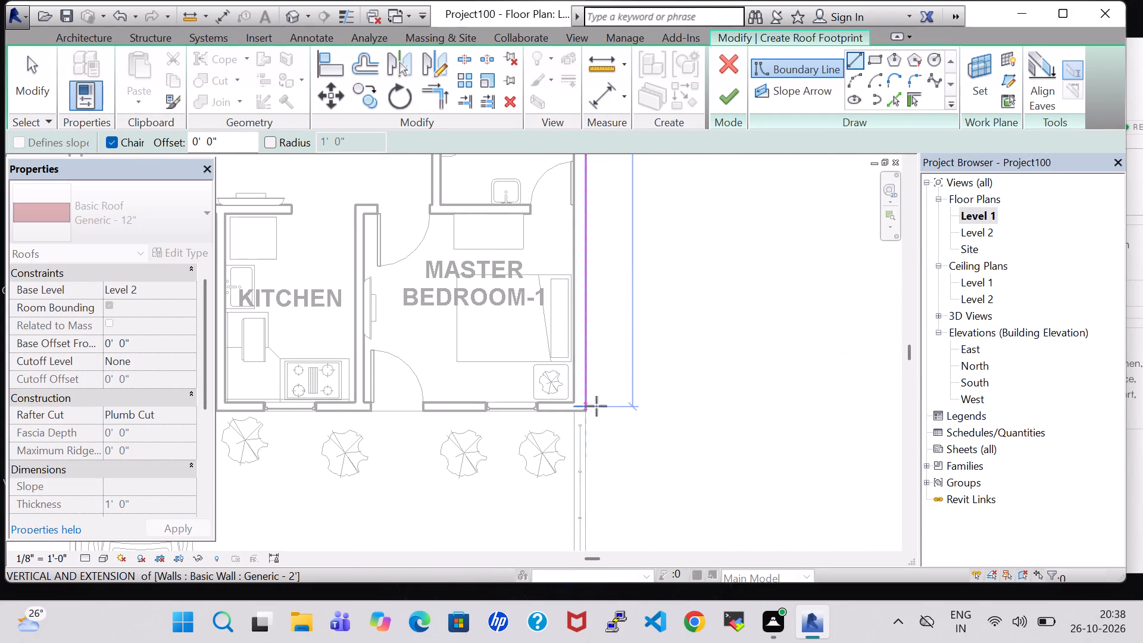
left_click(586, 412)
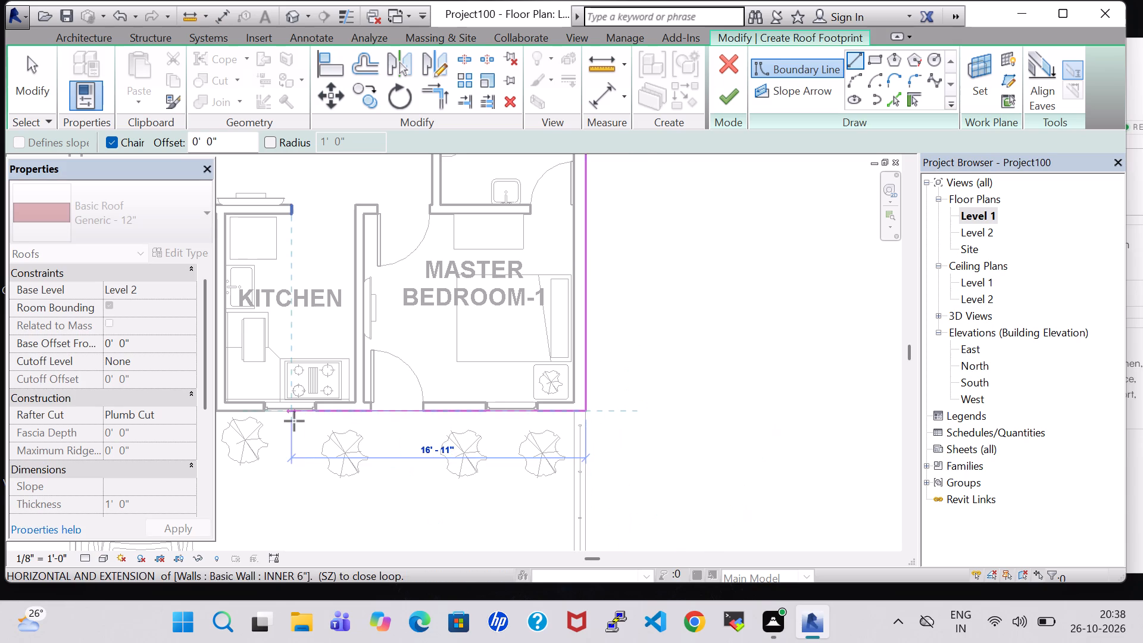
middle_click_drag(288, 410, 698, 398)
left_click(483, 389)
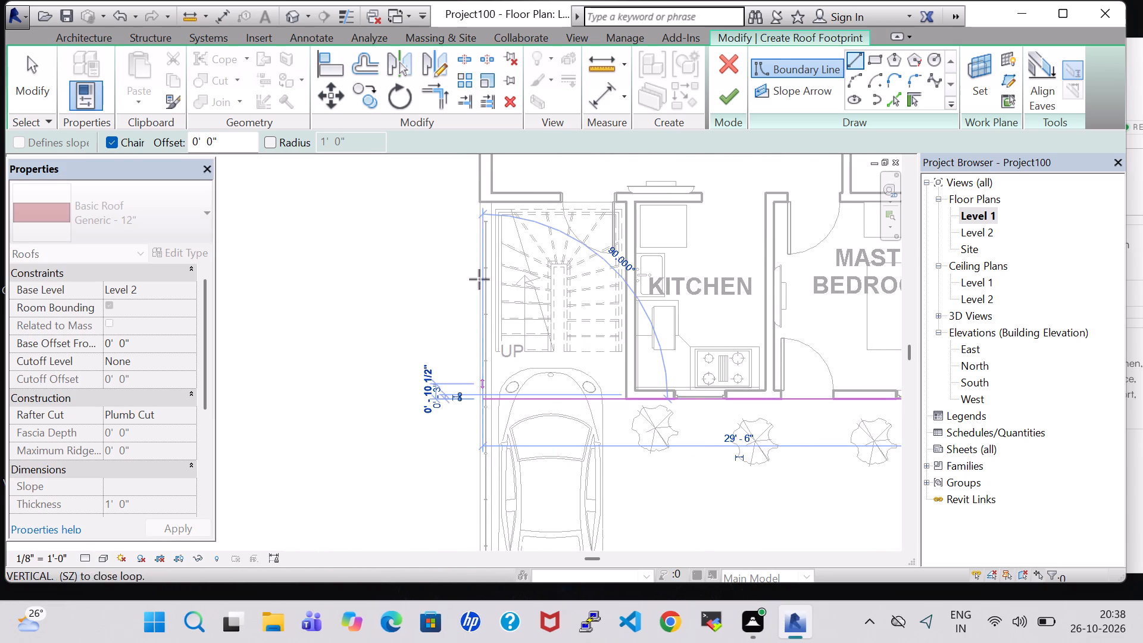
Close the roof boundary along the living-dining side to the backyard corner, finish the flat roof and attach the highlighted walls to it.
middle_click_drag(475, 179, 507, 508)
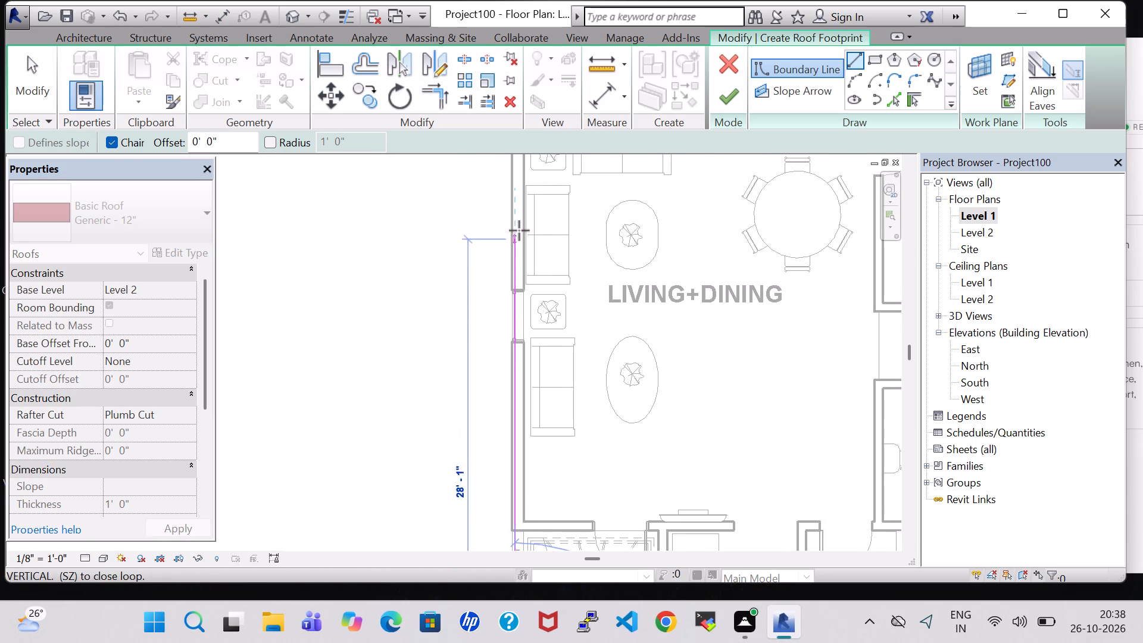
middle_click_drag(519, 230, 561, 532)
middle_click_drag(566, 249, 600, 531)
middle_click(602, 542)
scroll(602, 544, "up", 1)
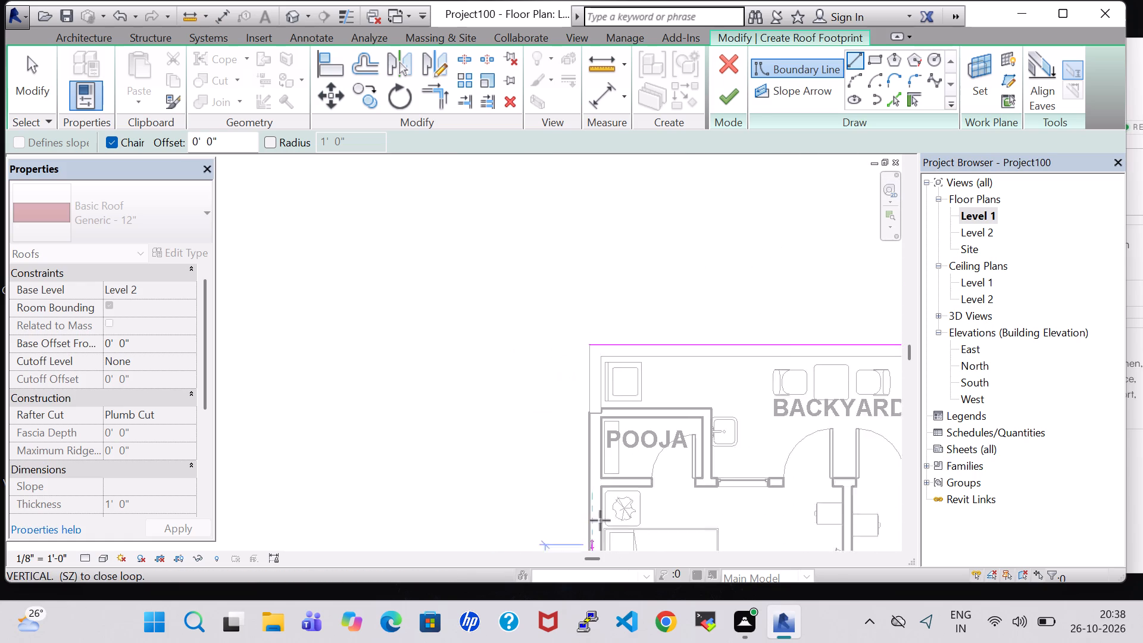
left_click(585, 318)
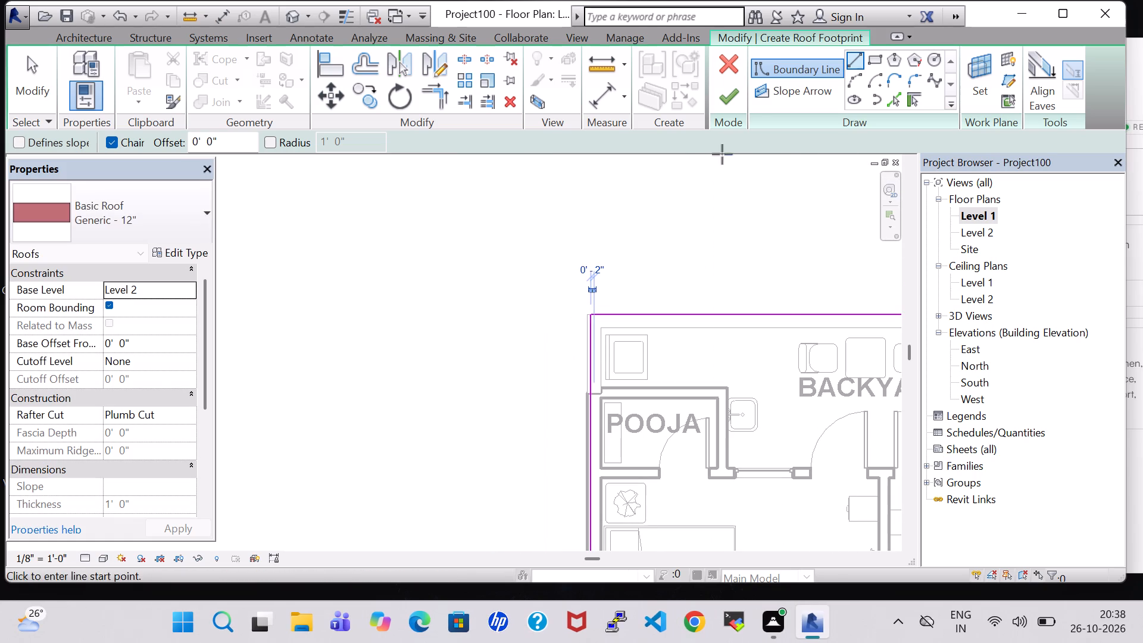
left_click(714, 101)
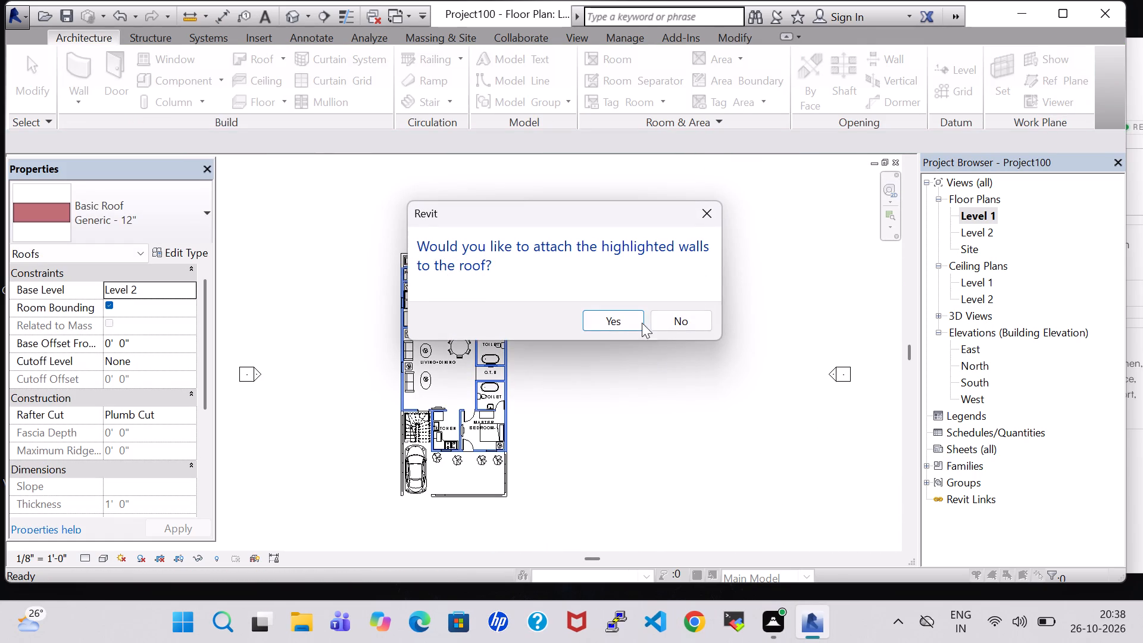
left_click(632, 319)
Inspect the new roof's coverage over the house and exterior stair in 3D.
left_click(284, 18)
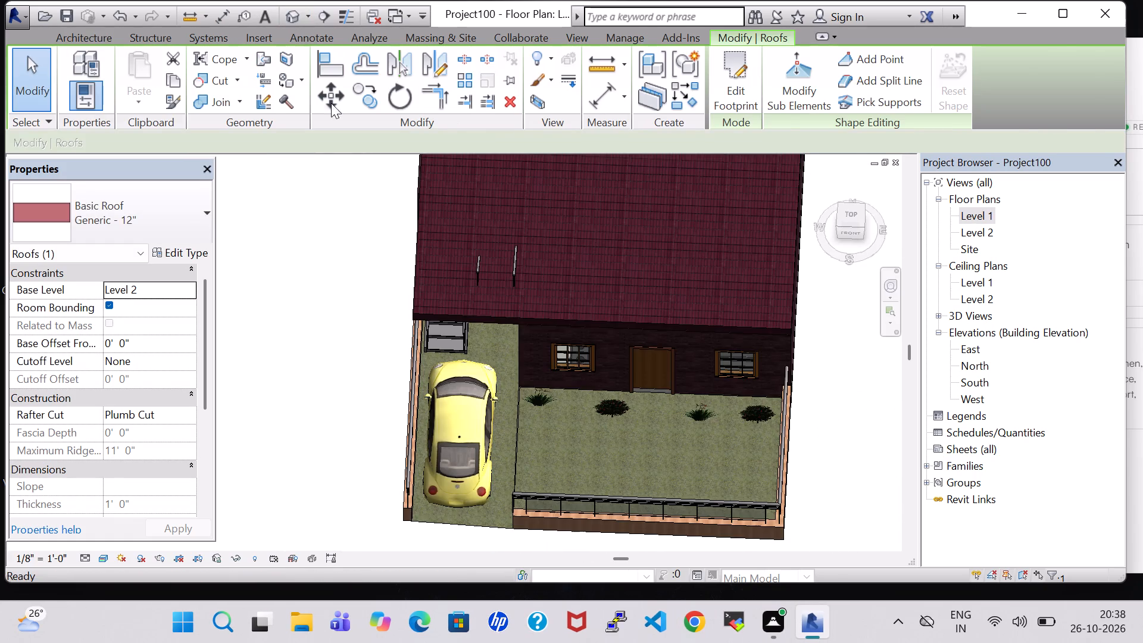
middle_click_drag(829, 374, 825, 364, "shift")
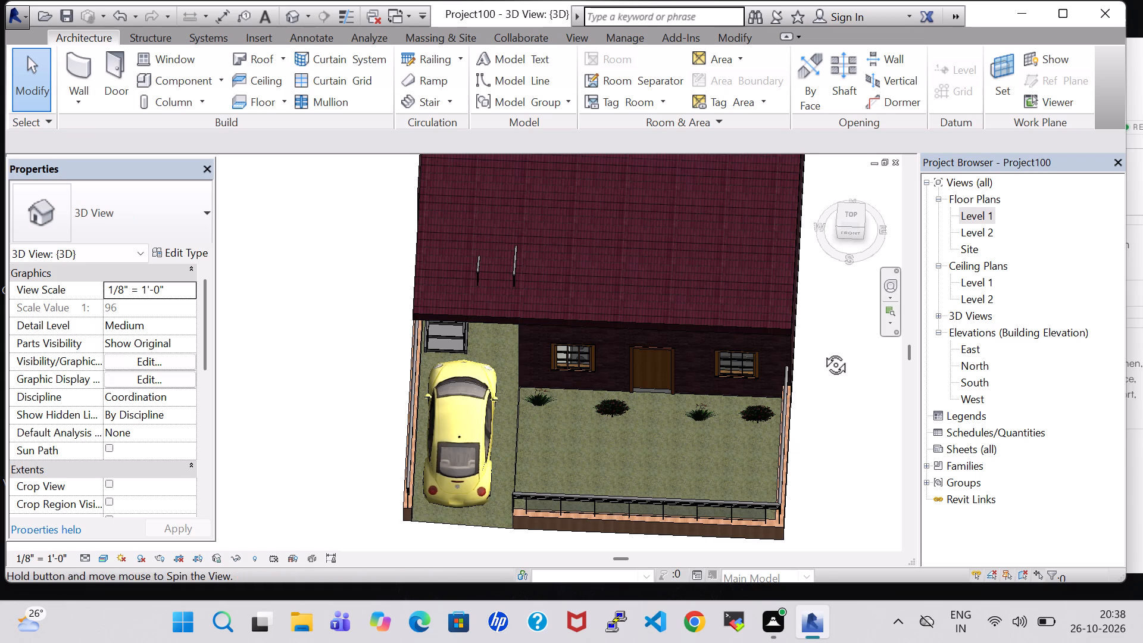
middle_click_drag(814, 304, 811, 296, "shift")
middle_click_drag(808, 352, 799, 251, "shift")
middle_click(822, 339, "shift")
middle_click_drag(822, 339, 825, 292, "shift")
middle_click_drag(619, 478, 625, 439)
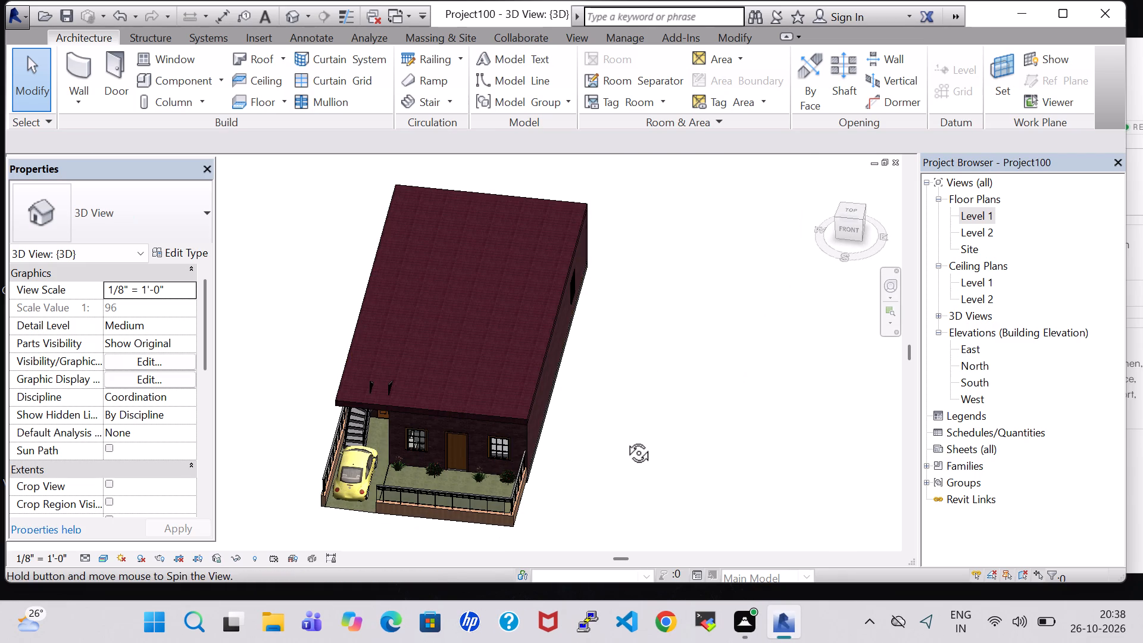
middle_click_drag(625, 439, 631, 349)
Start a railing on the Level 1 plan and sketch its rear segment along the backyard wall to the dressing room's outer corner.
double_click(969, 212)
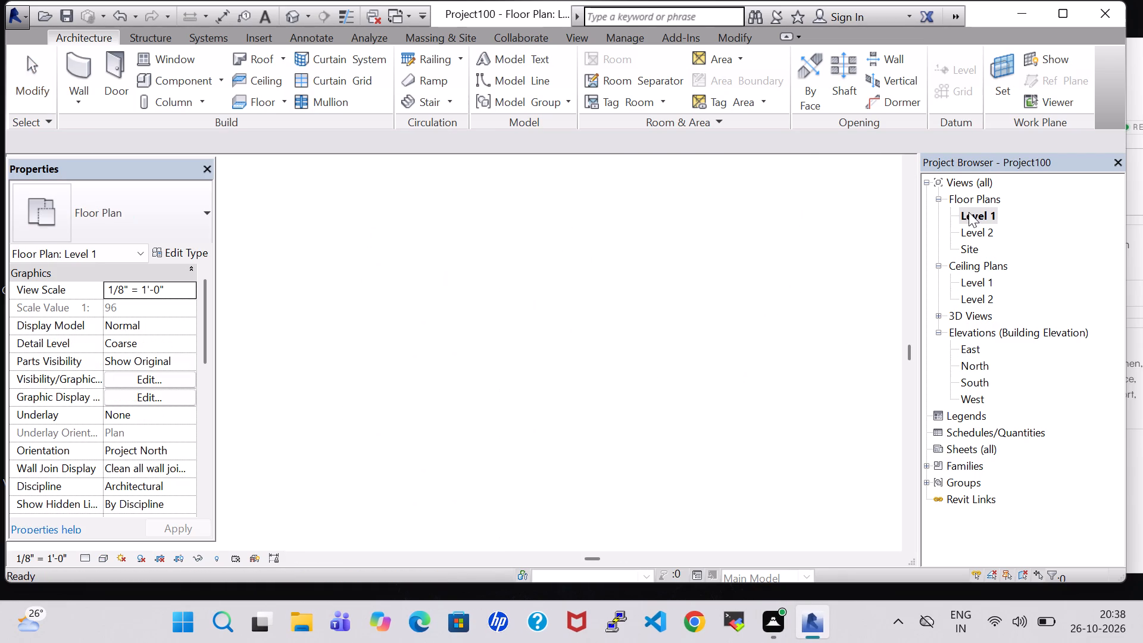
scroll(631, 339, "down", 3)
middle_click_drag(699, 263, 560, 218)
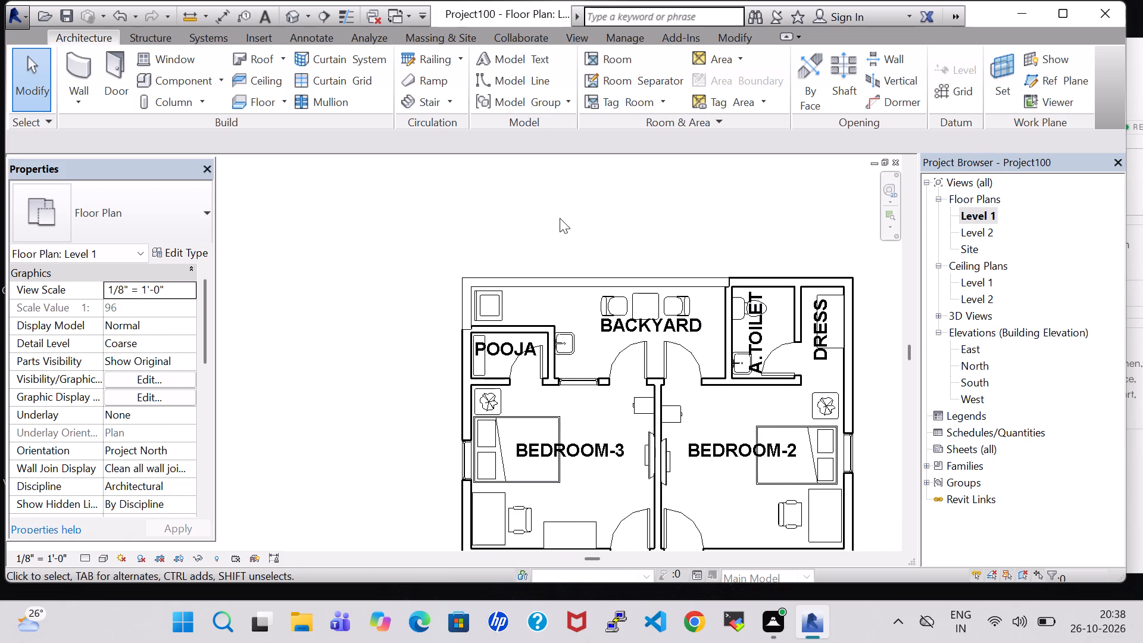
scroll(560, 218, "down", 4)
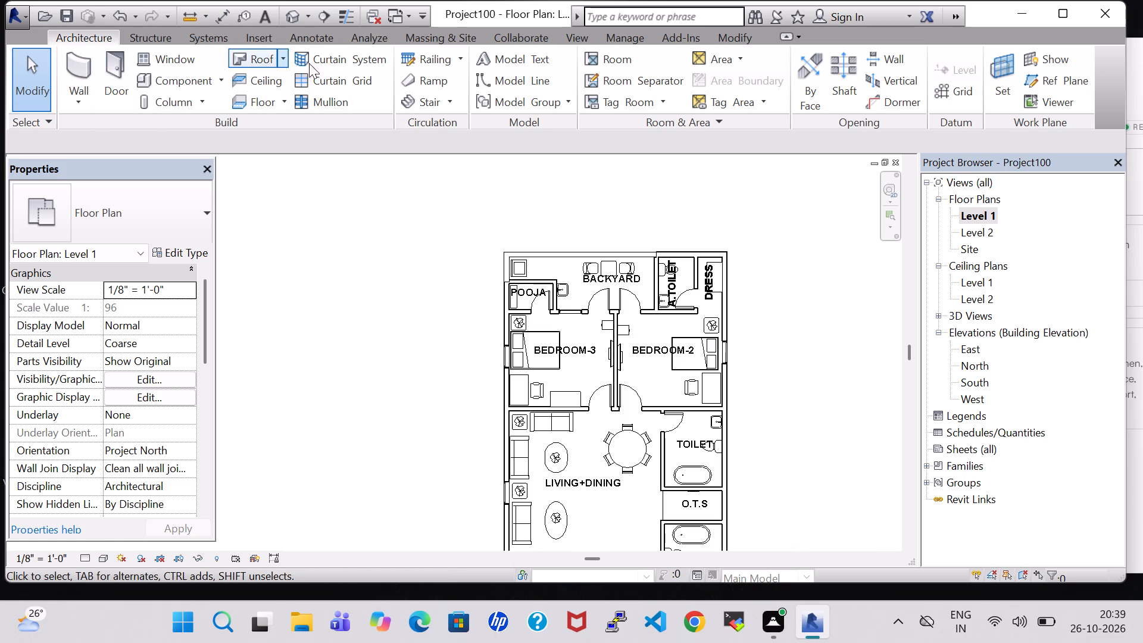
left_click(426, 62)
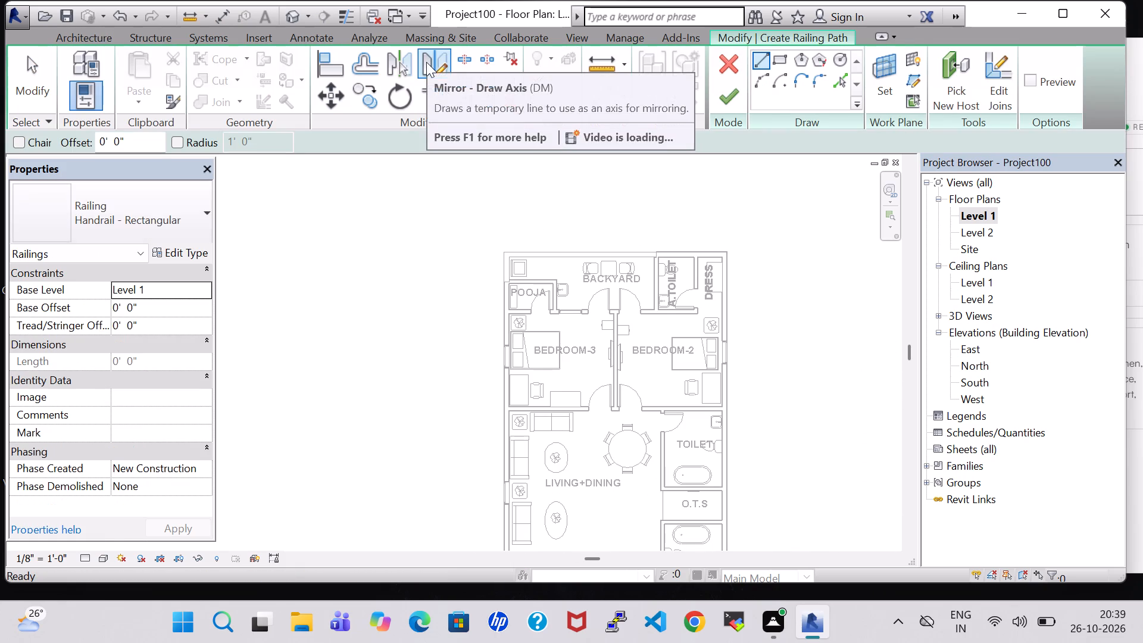
scroll(520, 261, "up", 6)
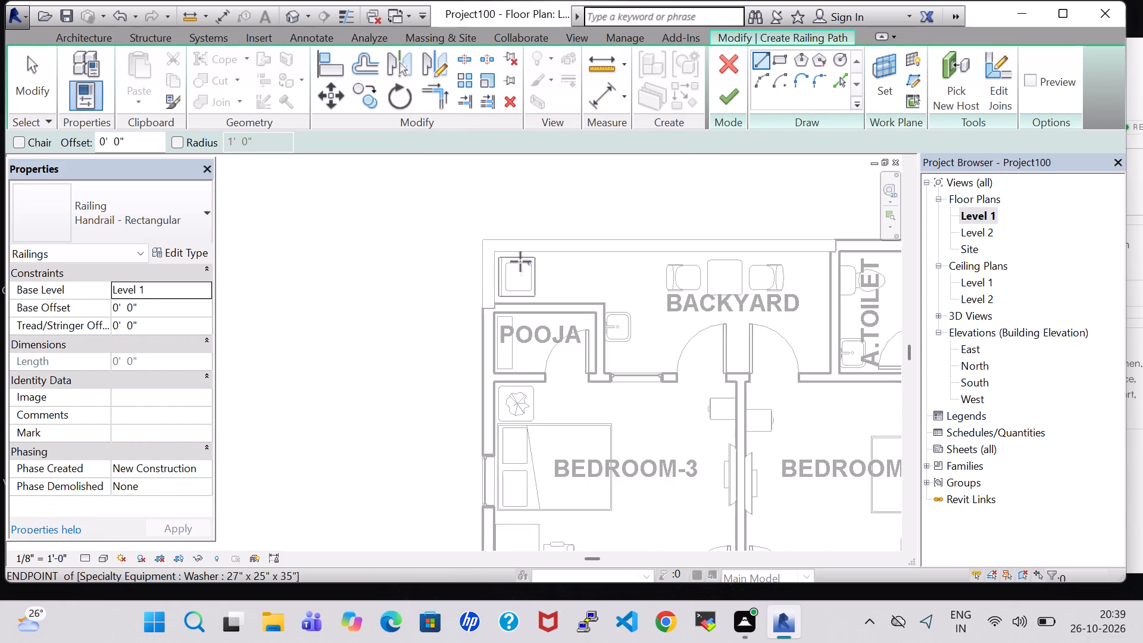
scroll(520, 261, "up", 4)
left_click(466, 234)
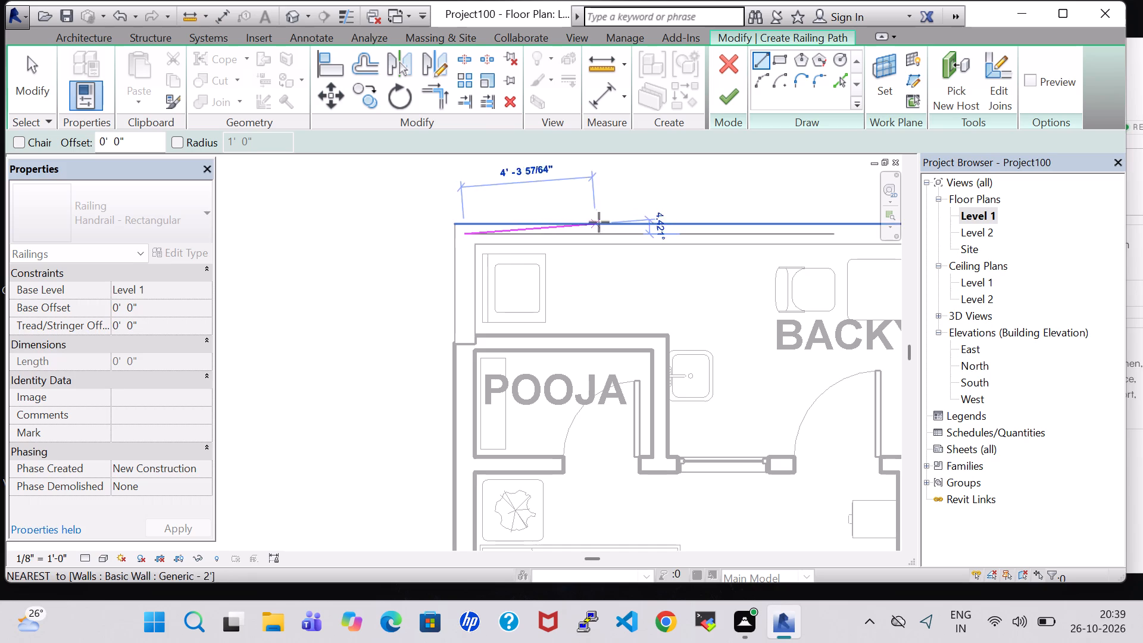
middle_click(751, 238)
middle_click(749, 238)
middle_click_drag(663, 238, 566, 241)
scroll(343, 254, "up", 7)
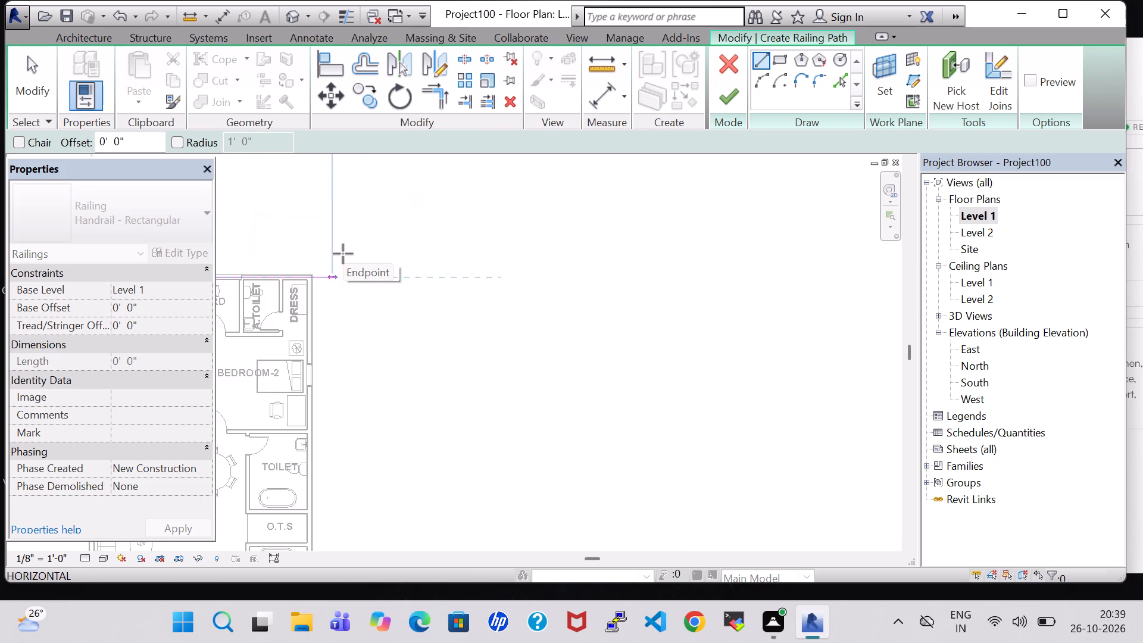
scroll(343, 254, "up", 5)
middle_click_drag(343, 254, 617, 289)
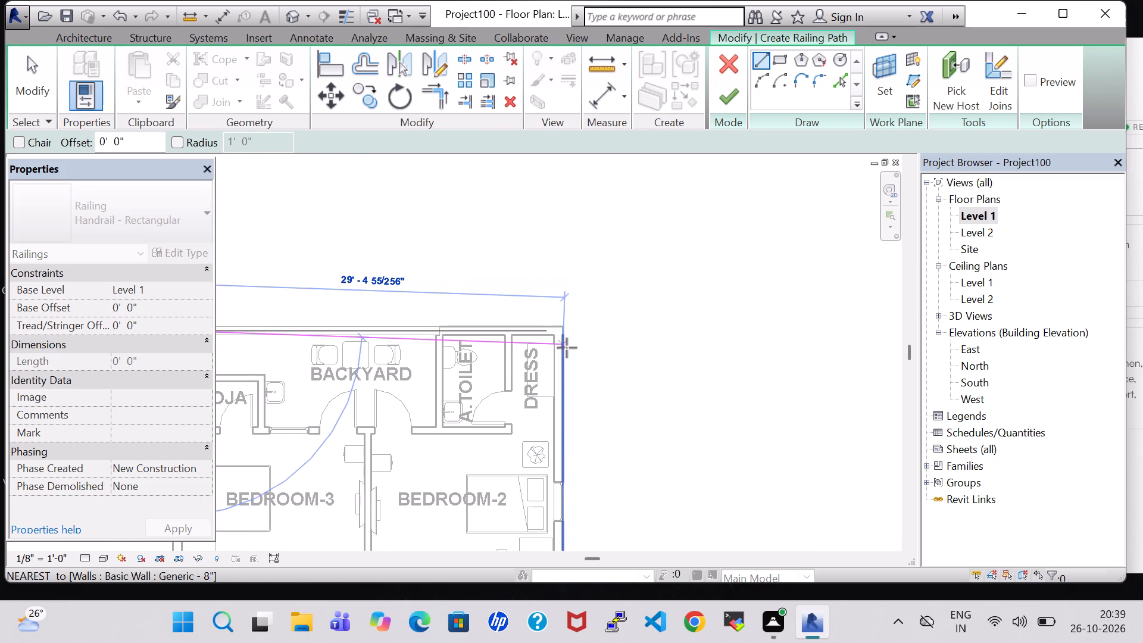
scroll(567, 348, "up", 7)
left_click(541, 305)
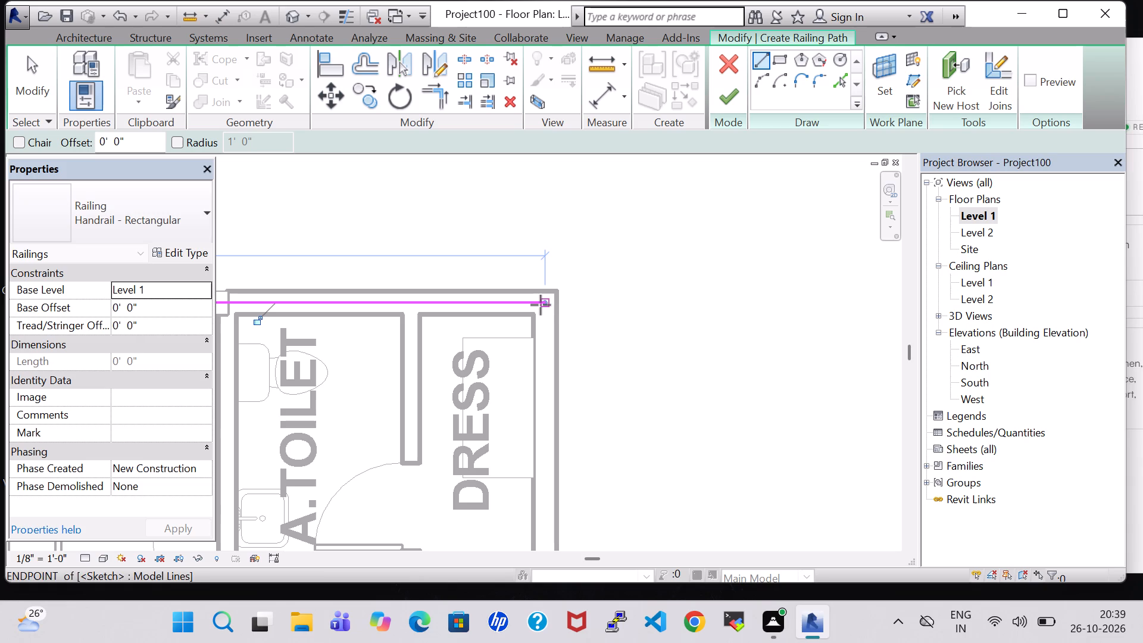
Continue the railing path along the outer wall on the bedroom-2 side to the master bedroom's front corner.
left_click(546, 306)
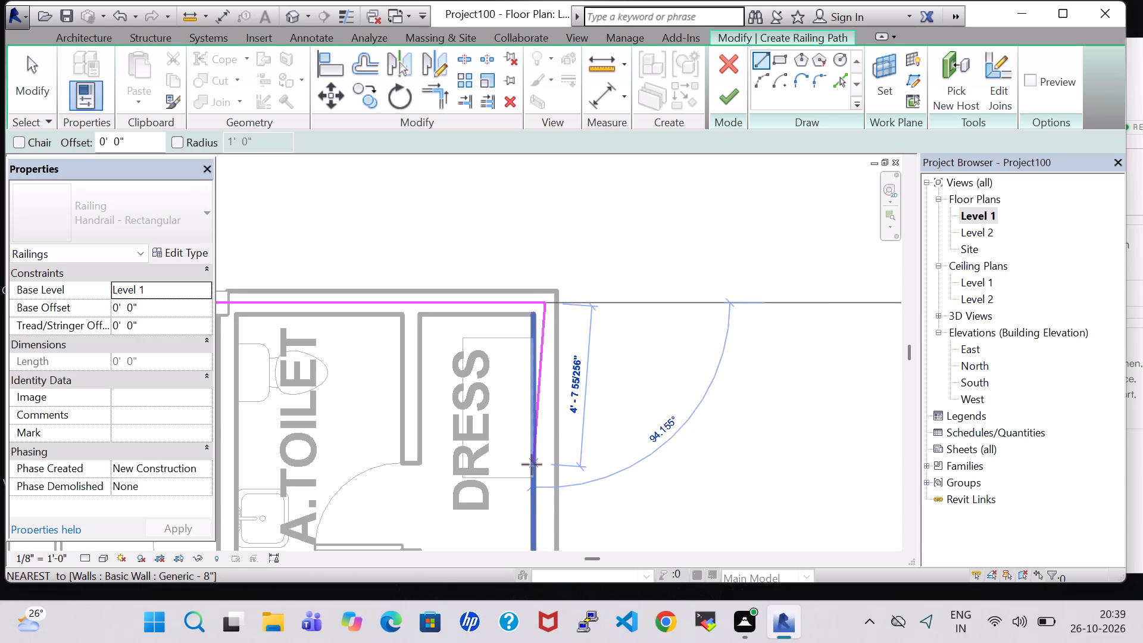
middle_click(551, 479)
middle_click(571, 246)
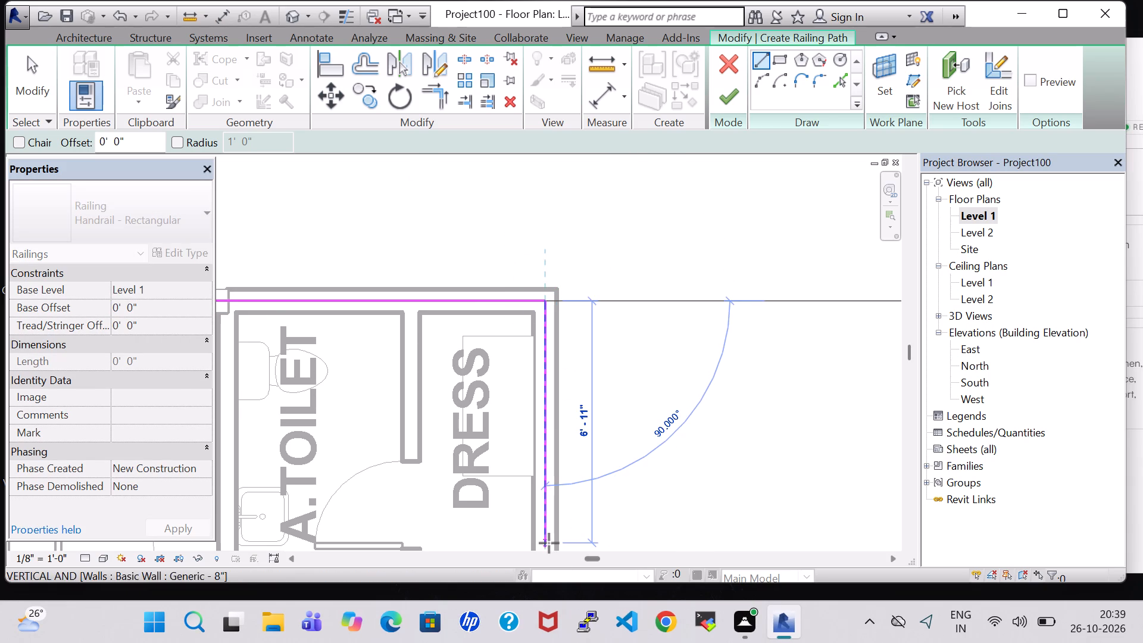
middle_click_drag(549, 543, 544, 451)
scroll(558, 433, "down", 3)
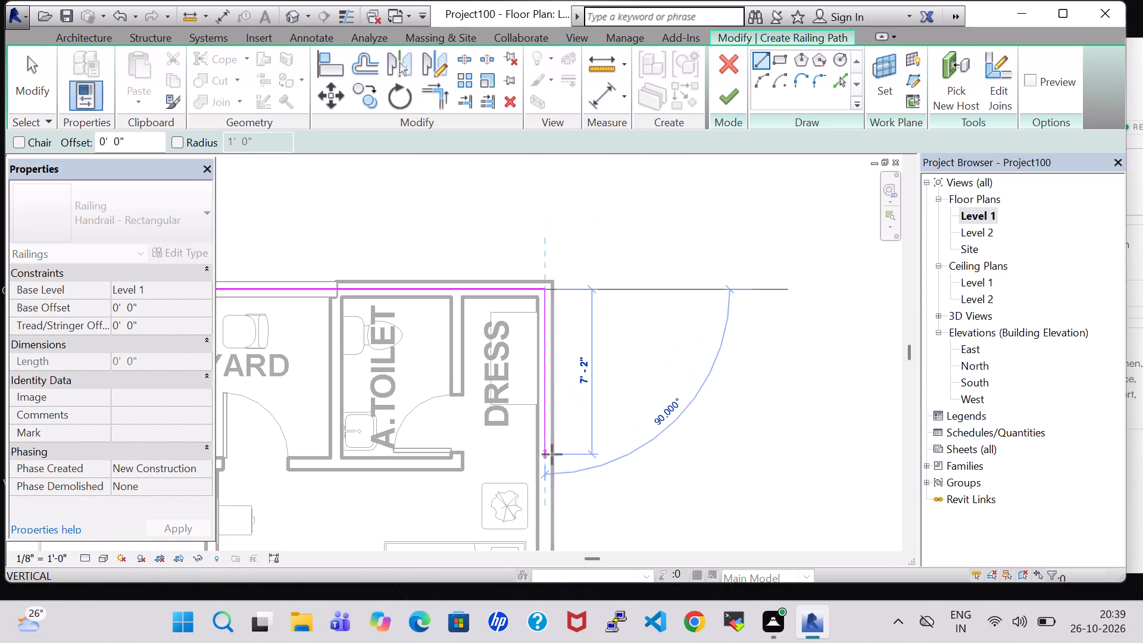
middle_click(549, 241)
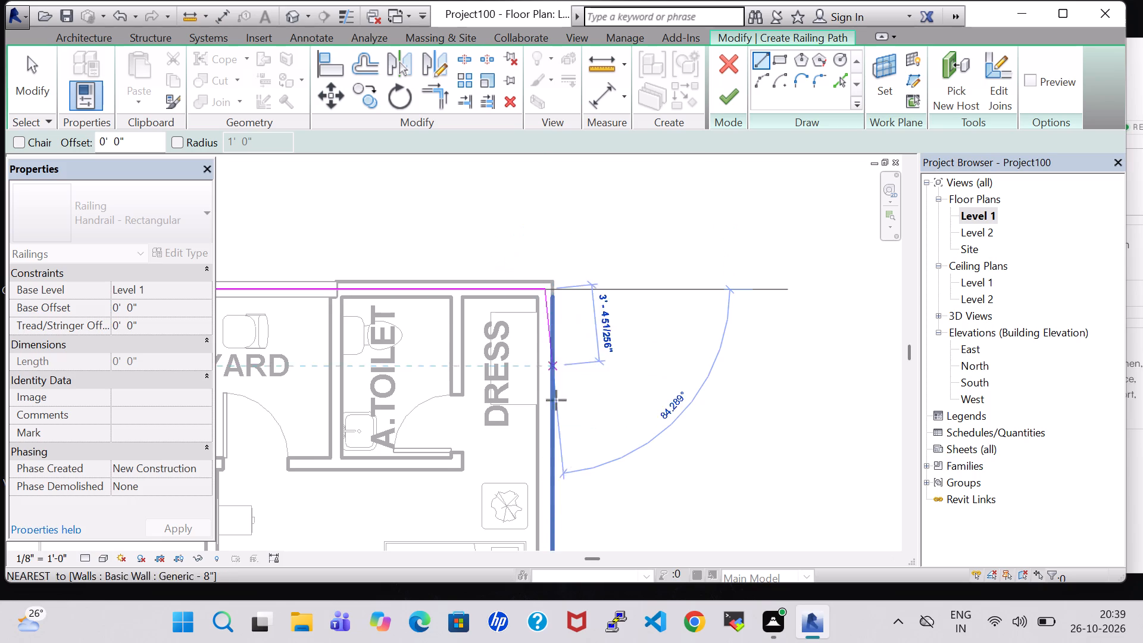
middle_click_drag(555, 514, 536, 236)
middle_click_drag(529, 473, 563, 227)
middle_click_drag(551, 461, 581, 175)
scroll(581, 175, "up", 1)
middle_click_drag(609, 453, 592, 451)
middle_click(591, 451)
middle_click_drag(571, 476, 591, 183)
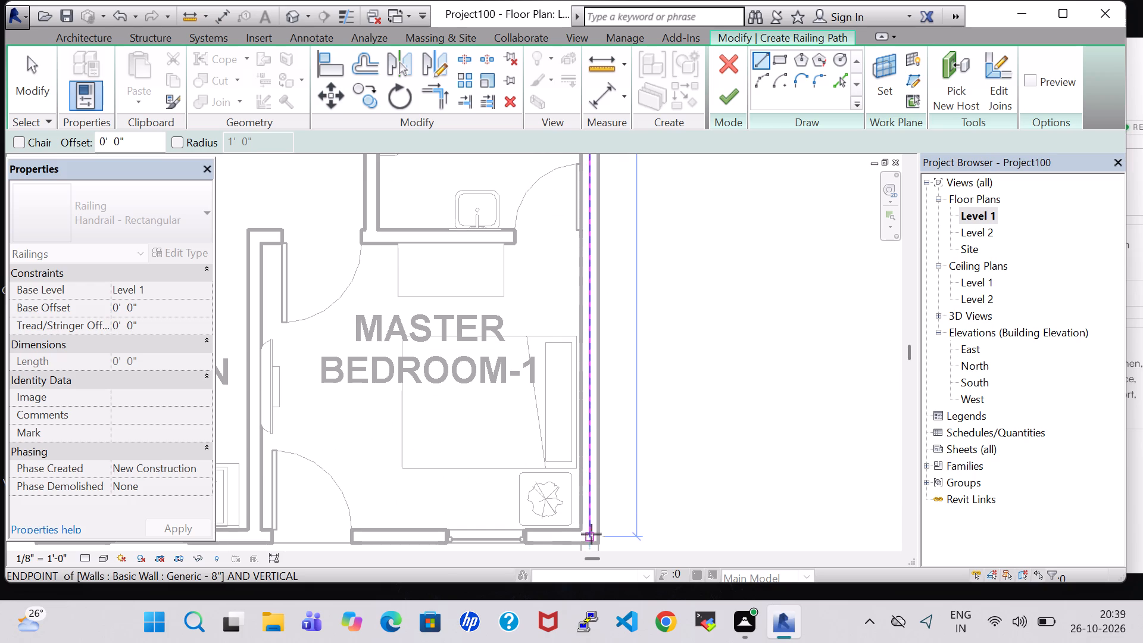
left_click(592, 535)
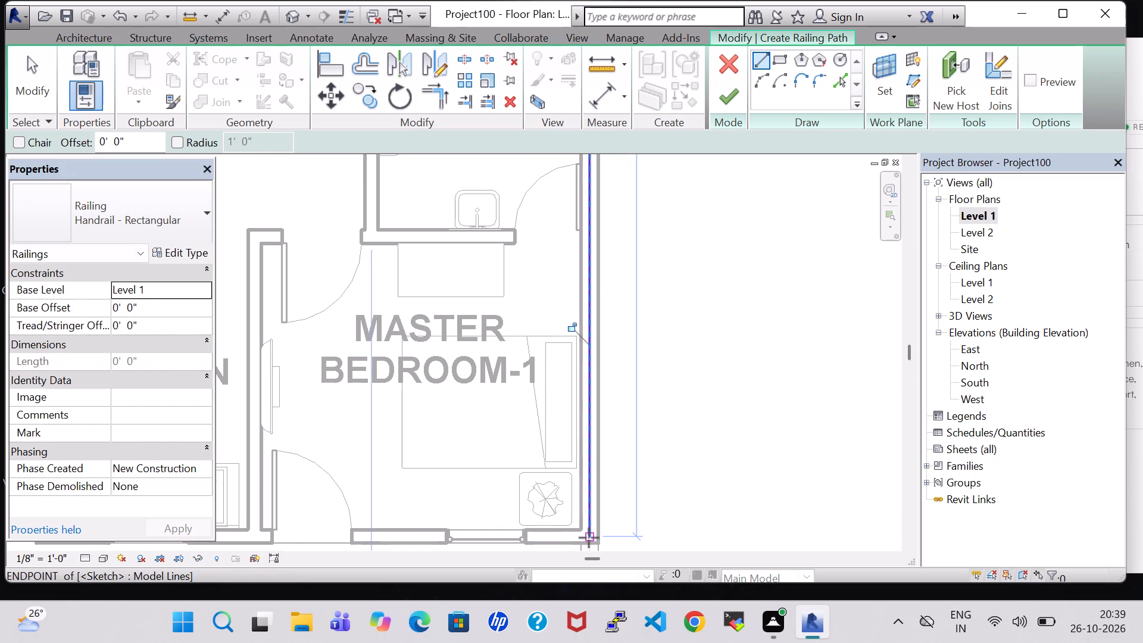
Sketch the front railing segment, about 29' 0" long, from the master bedroom corner past the kitchen to the stair's outer edge.
left_click(589, 538)
middle_click(435, 541)
middle_click_drag(494, 520, 539, 508)
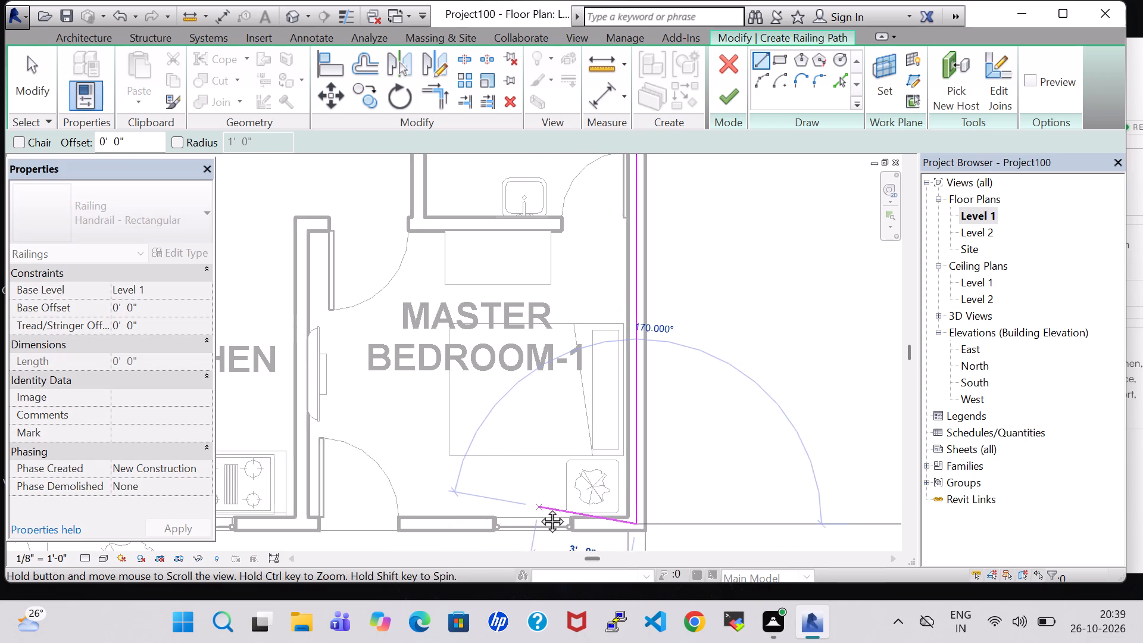
middle_click_drag(539, 508, 797, 486)
middle_click(855, 480)
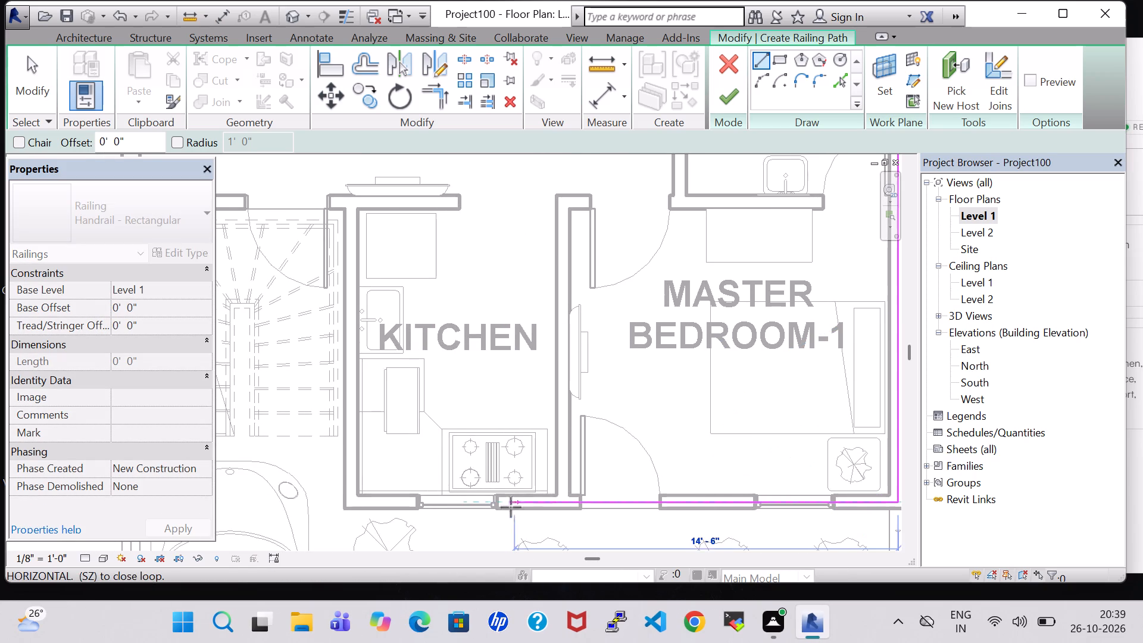
middle_click_drag(385, 501, 740, 493)
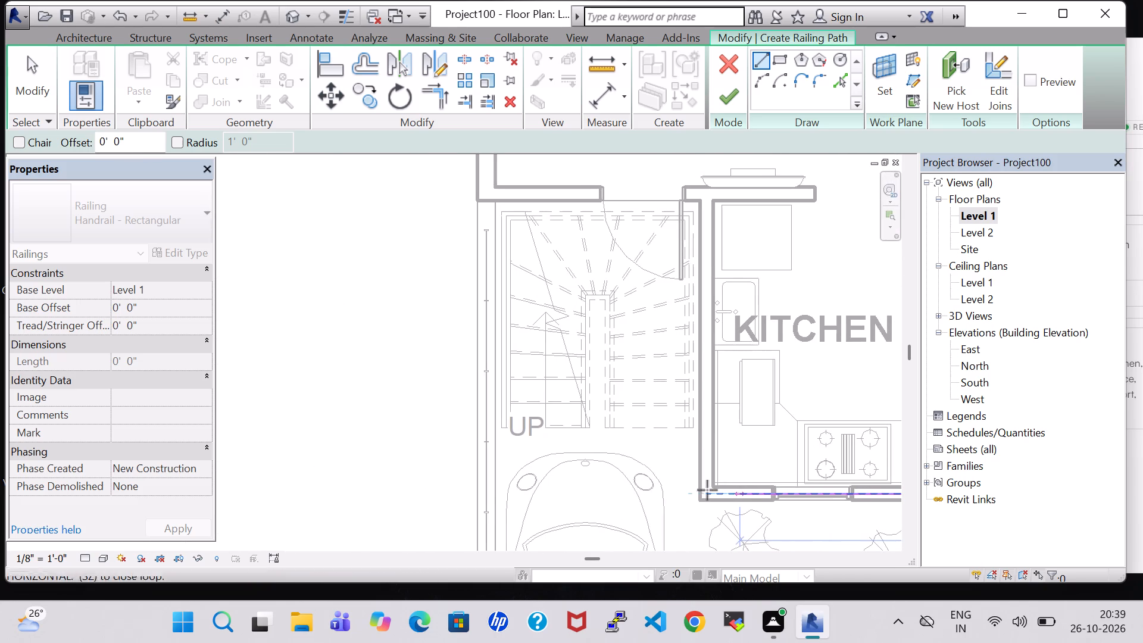
left_click(485, 493)
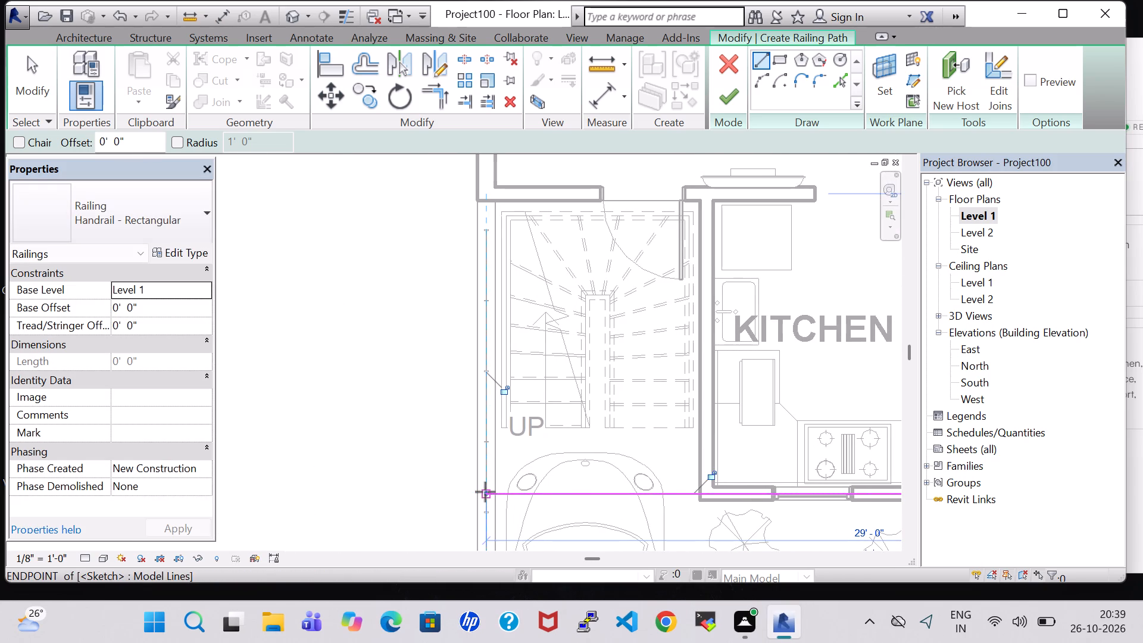
Close the railing path along the living-dining side up to the backyard corner and finish the railing.
left_click(488, 495)
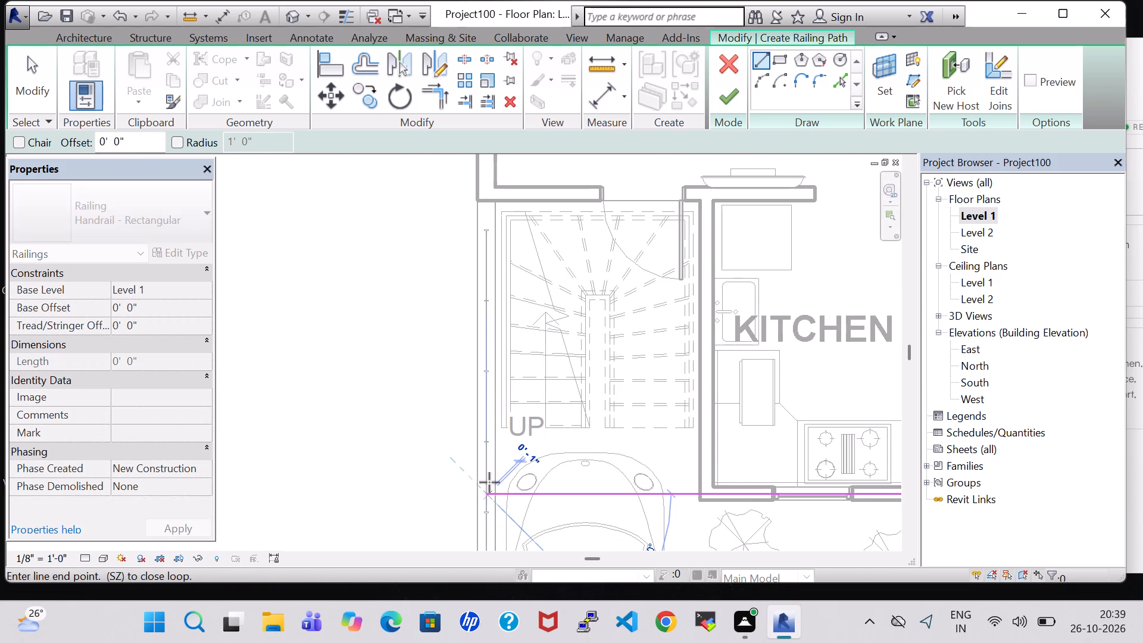
middle_click_drag(477, 175, 507, 507)
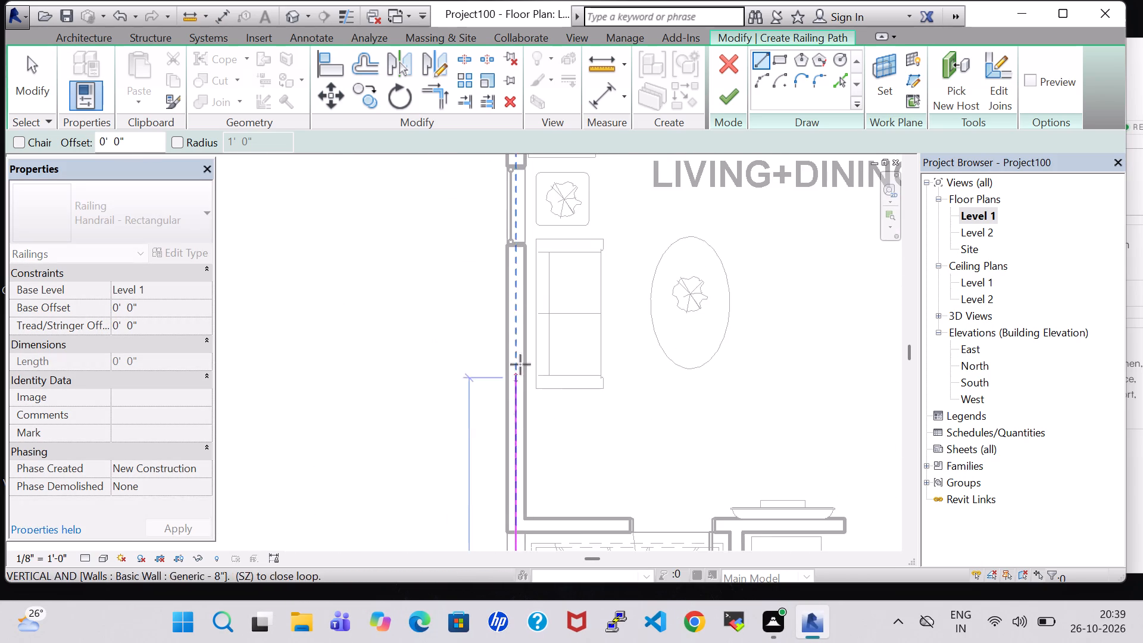
scroll(520, 329, "up", 1)
middle_click_drag(508, 220, 536, 600)
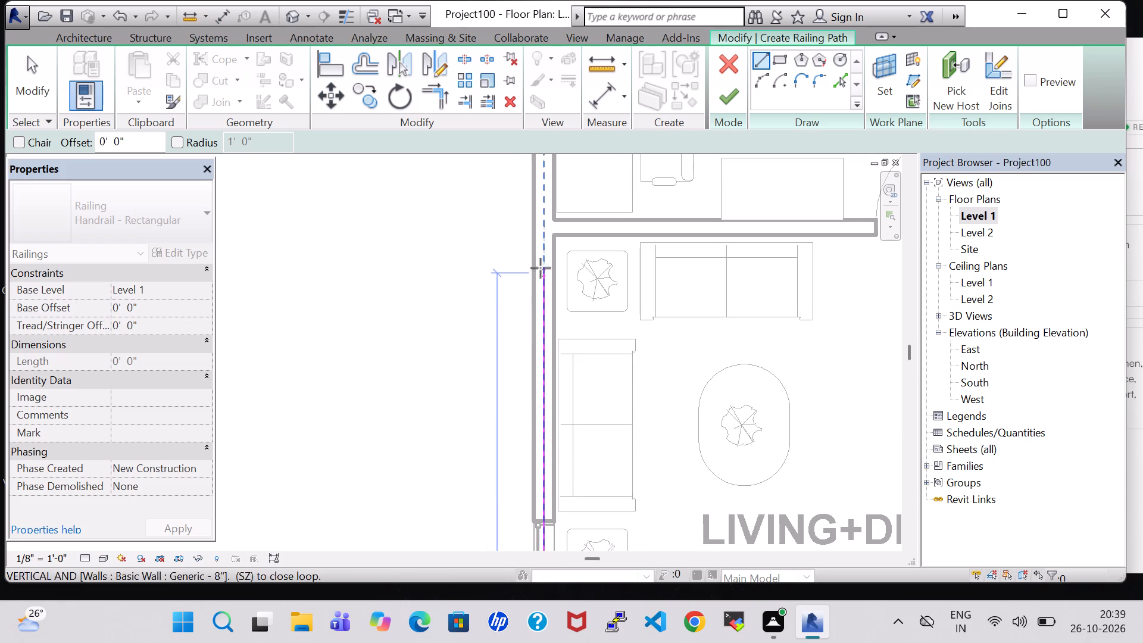
middle_click_drag(534, 239, 585, 633)
middle_click_drag(597, 190, 646, 464)
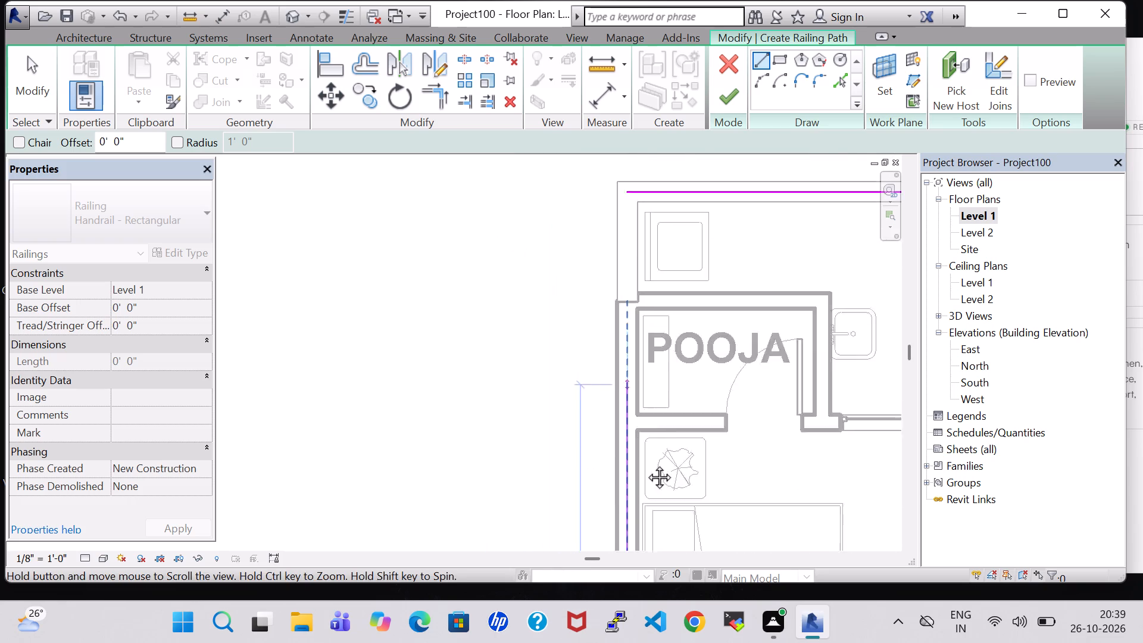
middle_click_drag(646, 464, 654, 534)
left_click(654, 347)
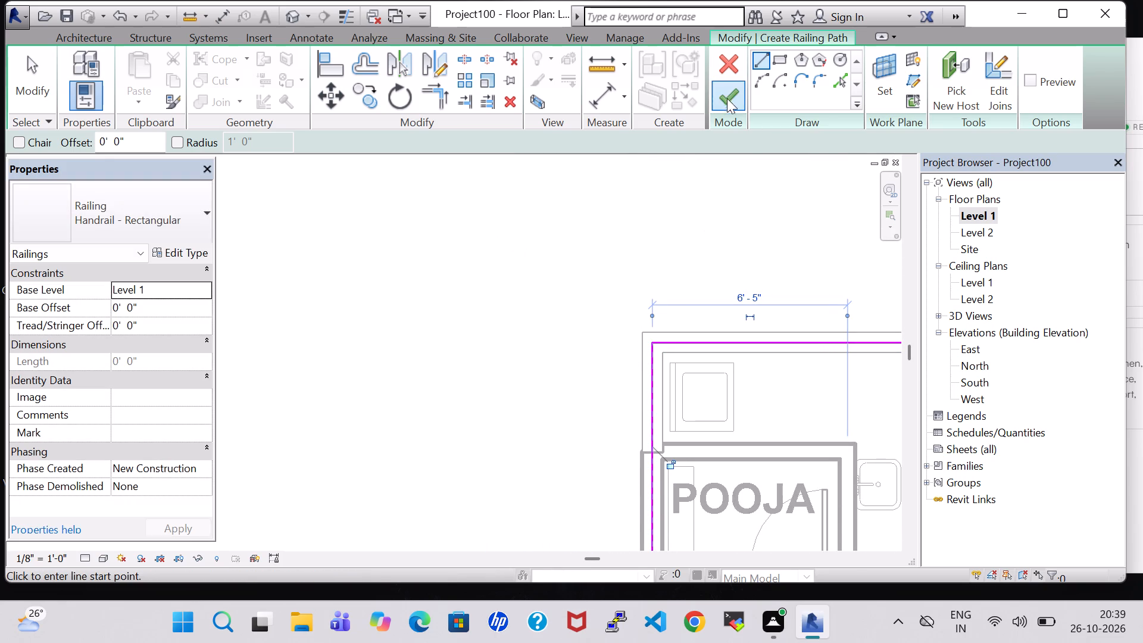
left_click(724, 93)
Change the new perimeter railing to Glass Panel - Bottom Fill and set its base offset to 11' 0".
scroll(694, 409, "down", 1)
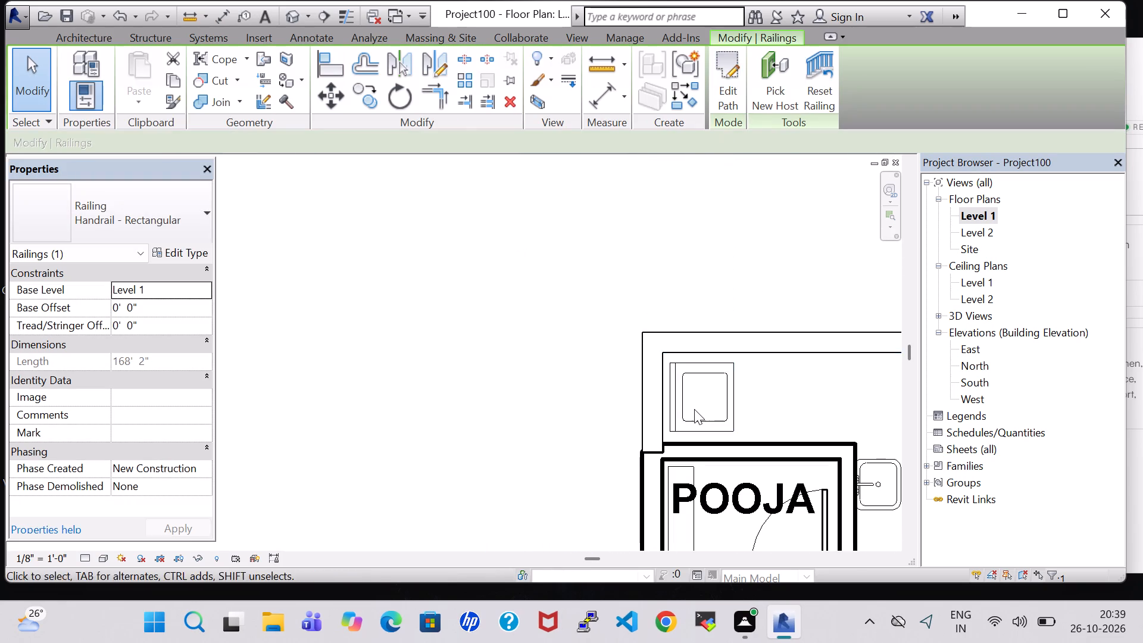
scroll(694, 409, "down", 2)
middle_click_drag(629, 392, 588, 217)
scroll(619, 479, "up", 5)
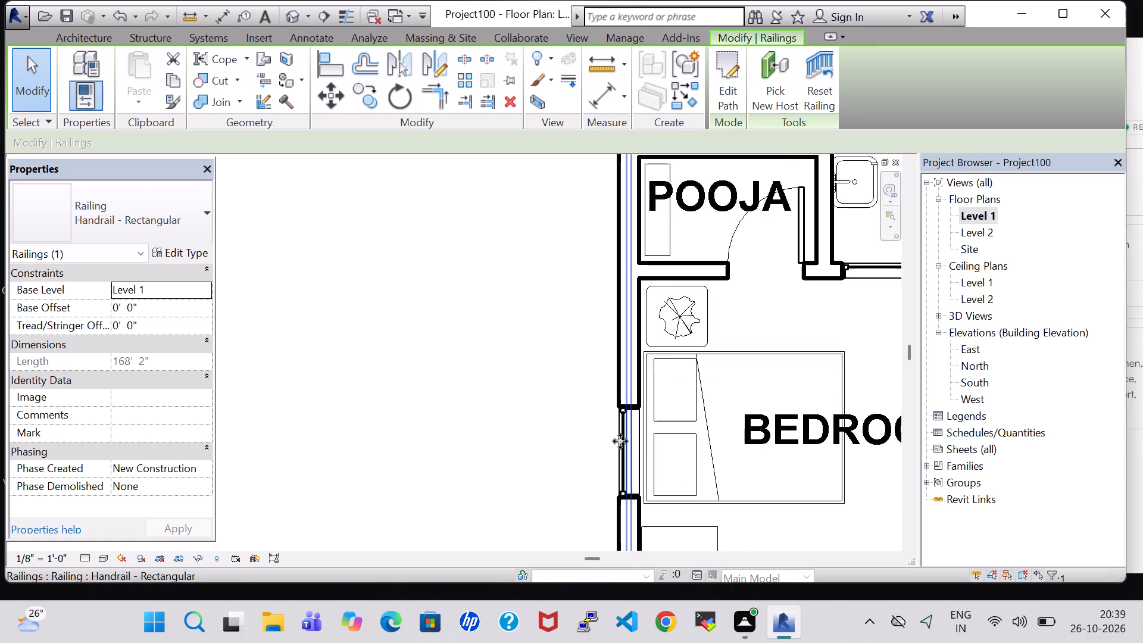
scroll(620, 441, "up", 2)
left_click(641, 432)
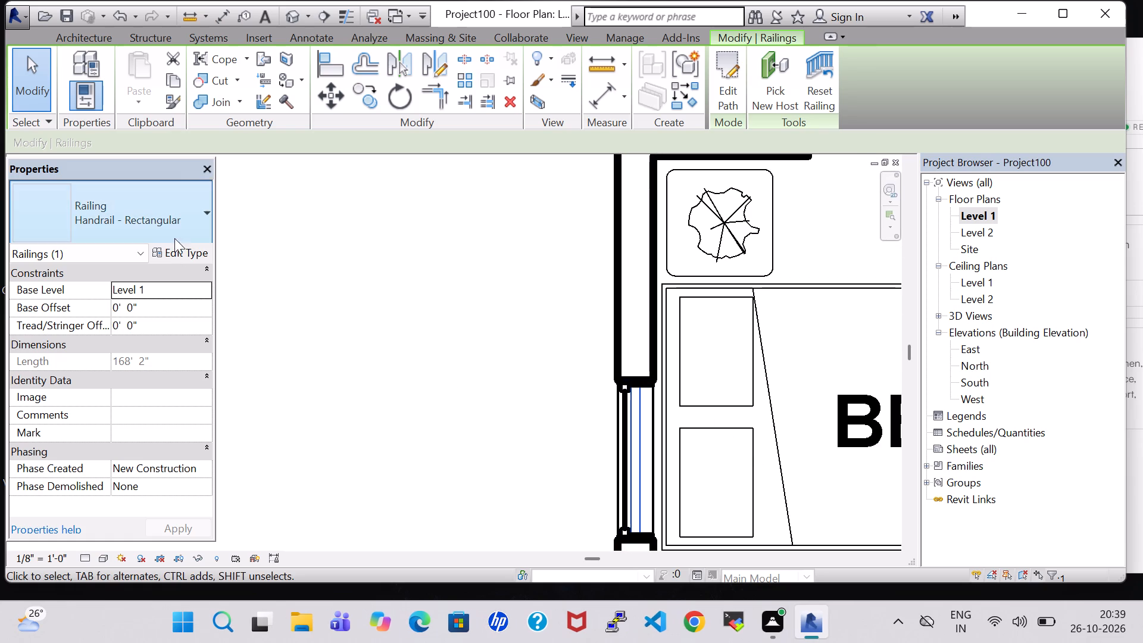
left_click(168, 221)
scroll(167, 277, "up", 3)
left_click(164, 294)
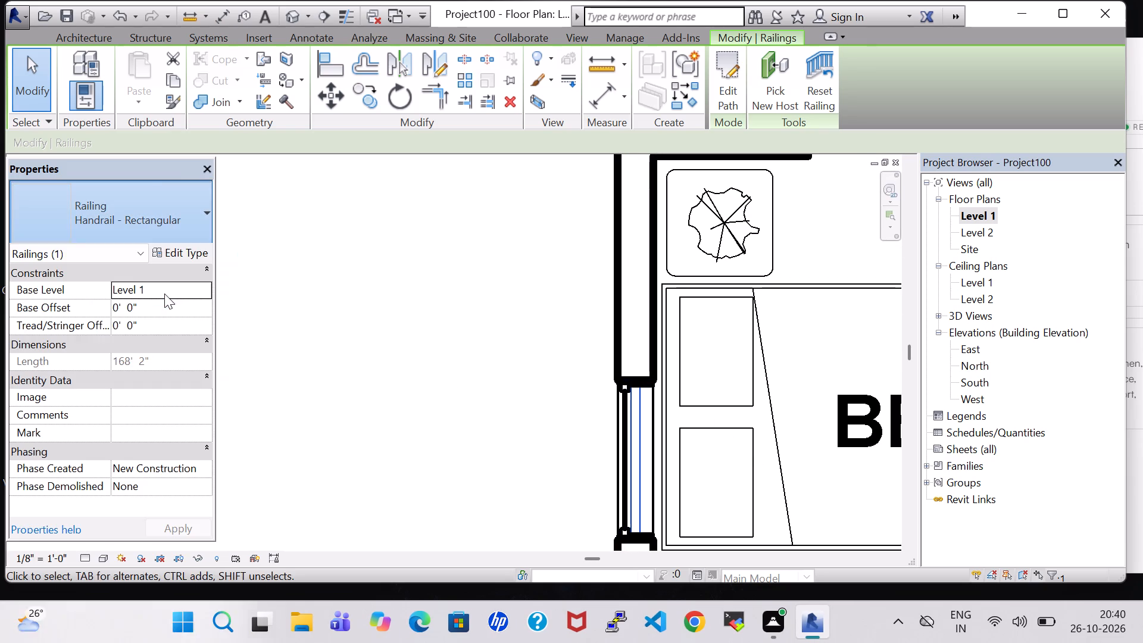
double_click(118, 309)
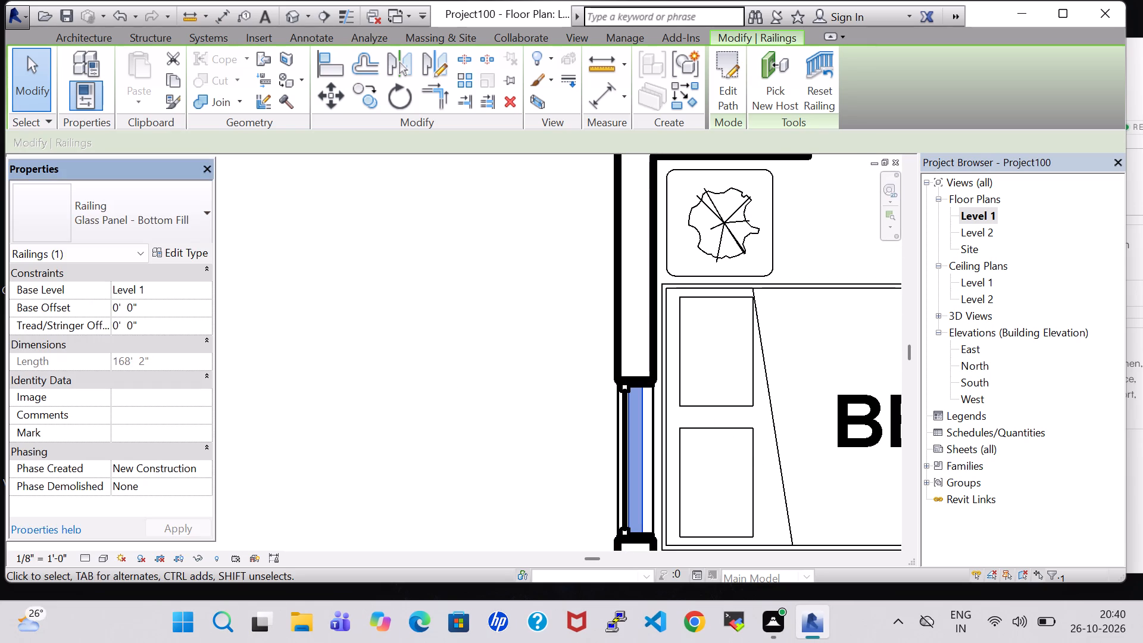
key("BackSpace")
type("11")
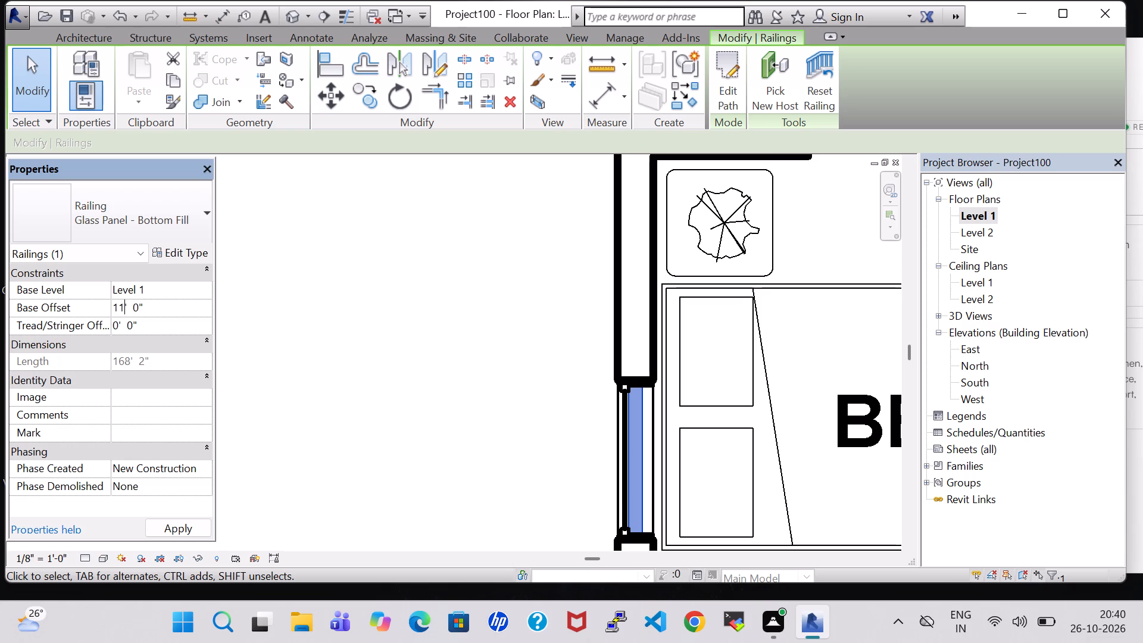
left_click(166, 526)
Inspect the glass railing around the roof and the front facade in 3D.
left_click(290, 14)
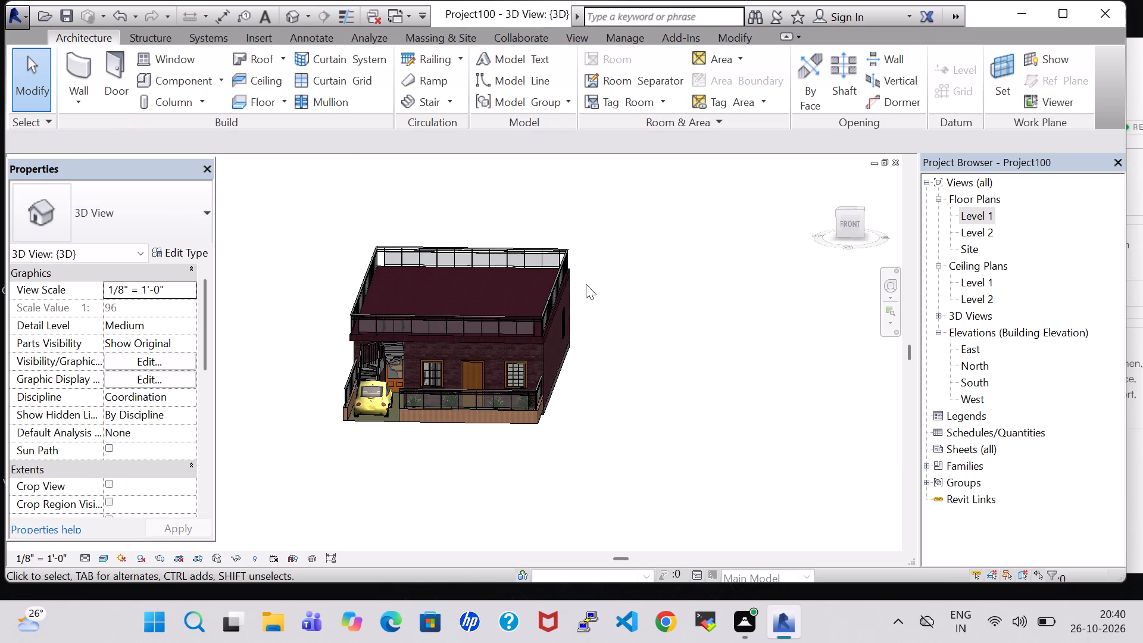
scroll(583, 310, "up", 6)
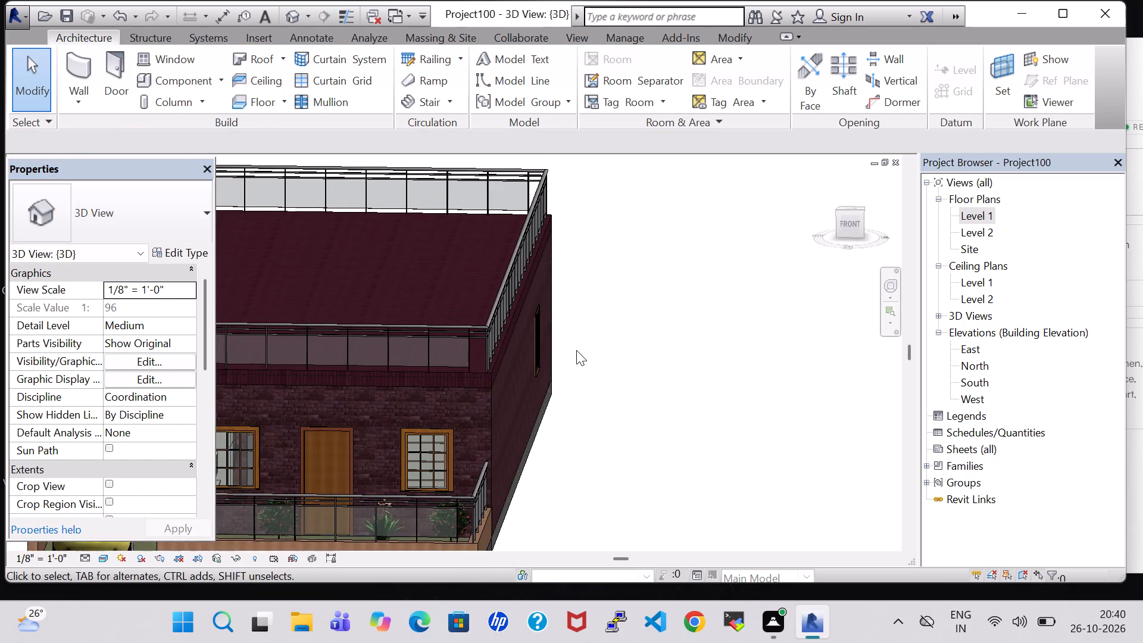
scroll(576, 351, "up", 1)
middle_click_drag(576, 351, 722, 316)
middle_click_drag(679, 385, 773, 348)
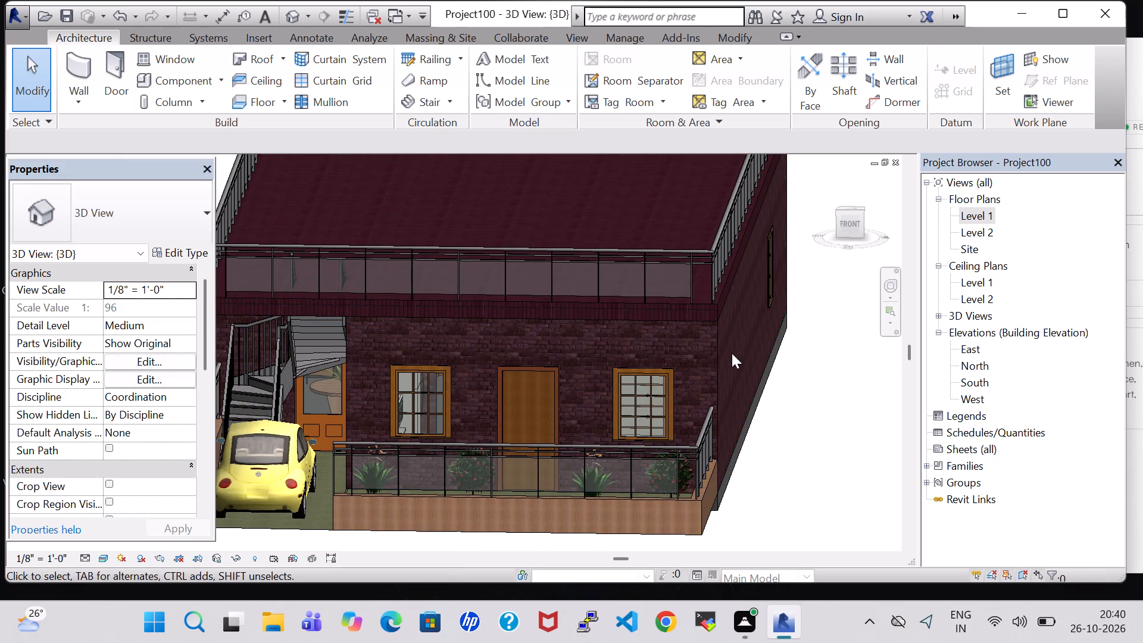
Load the Park Bench family from the Site Accessories library for placement on the Level 1 plan.
double_click(972, 211)
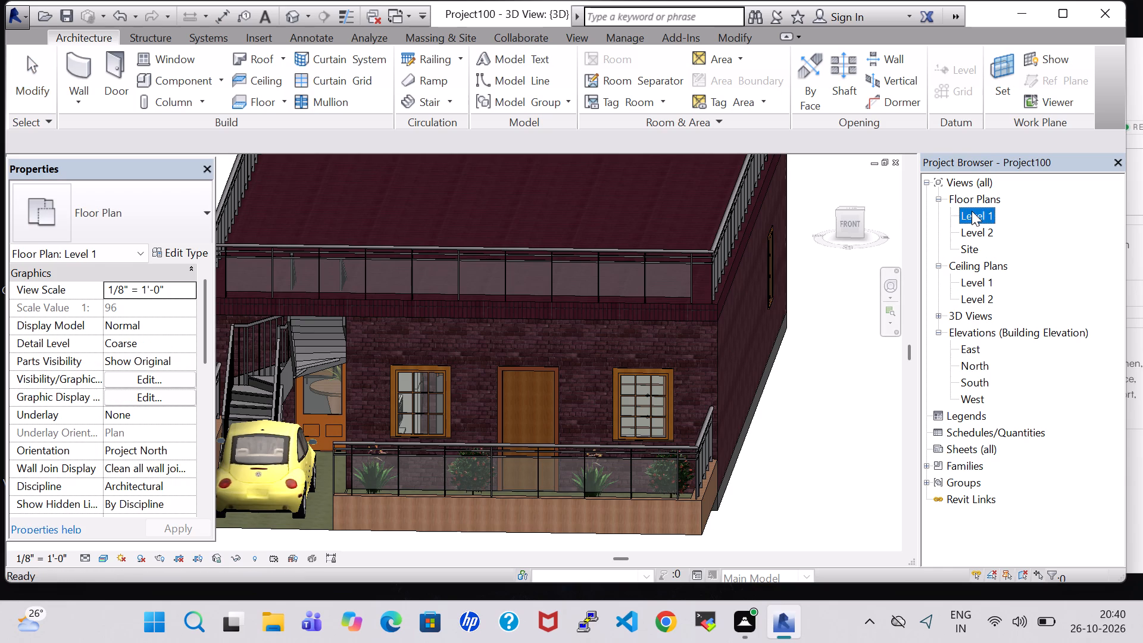
scroll(676, 376, "down", 8)
middle_click_drag(801, 446, 798, 444)
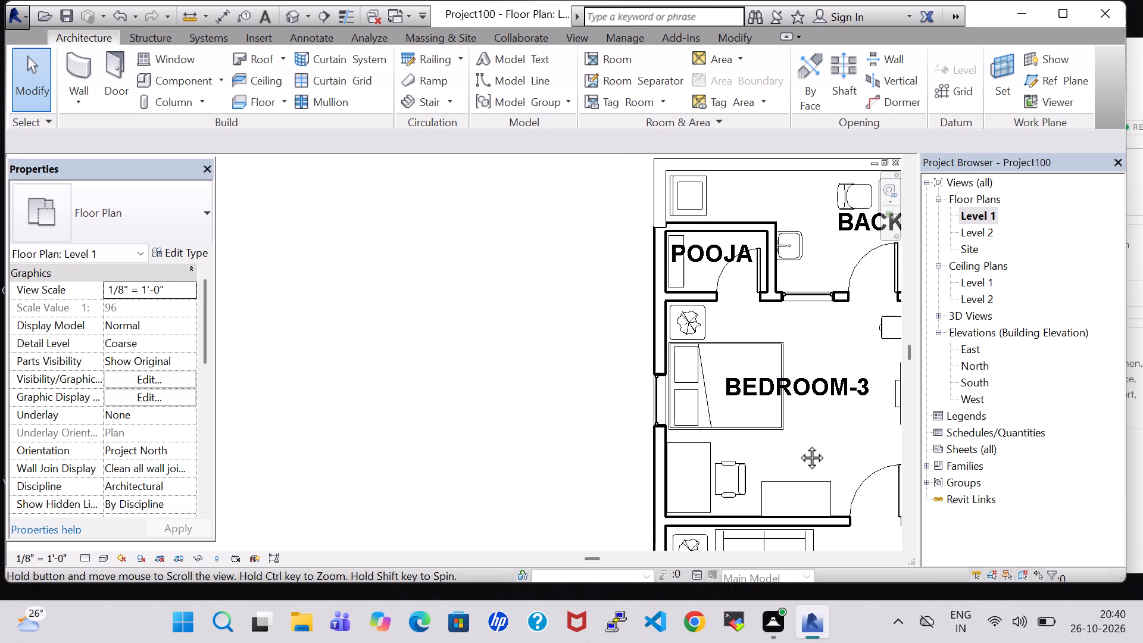
middle_click_drag(798, 444, 466, 304)
scroll(487, 310, "down", 5)
middle_click_drag(721, 401, 713, 398)
middle_click_drag(702, 387, 707, 193)
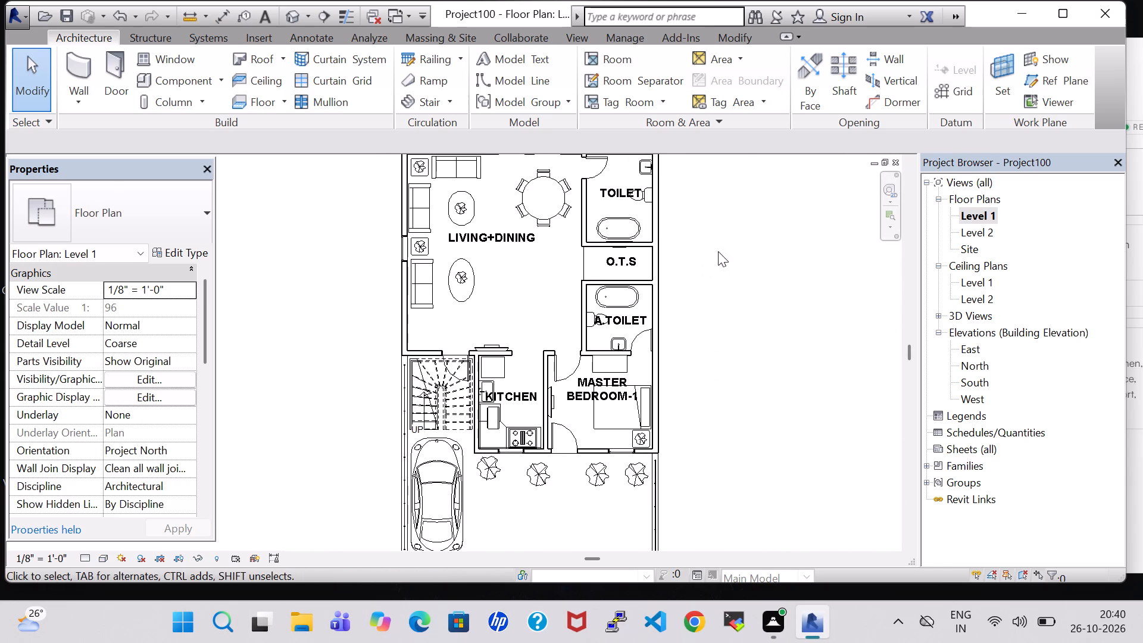
left_click(168, 74)
left_click(721, 68)
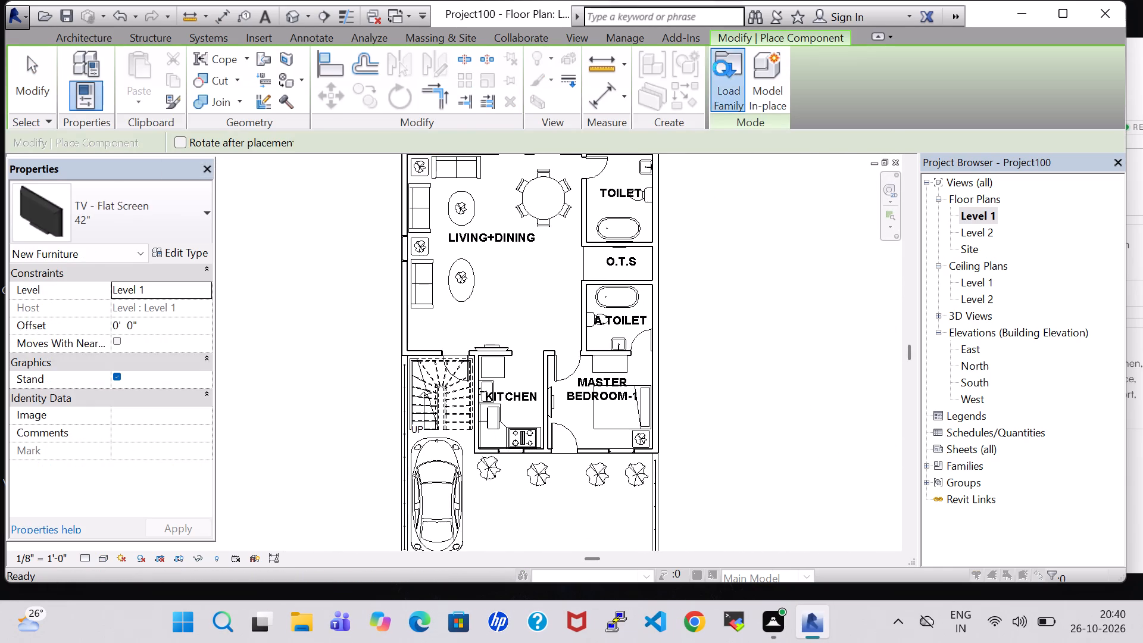
left_click(449, 402)
key("s")
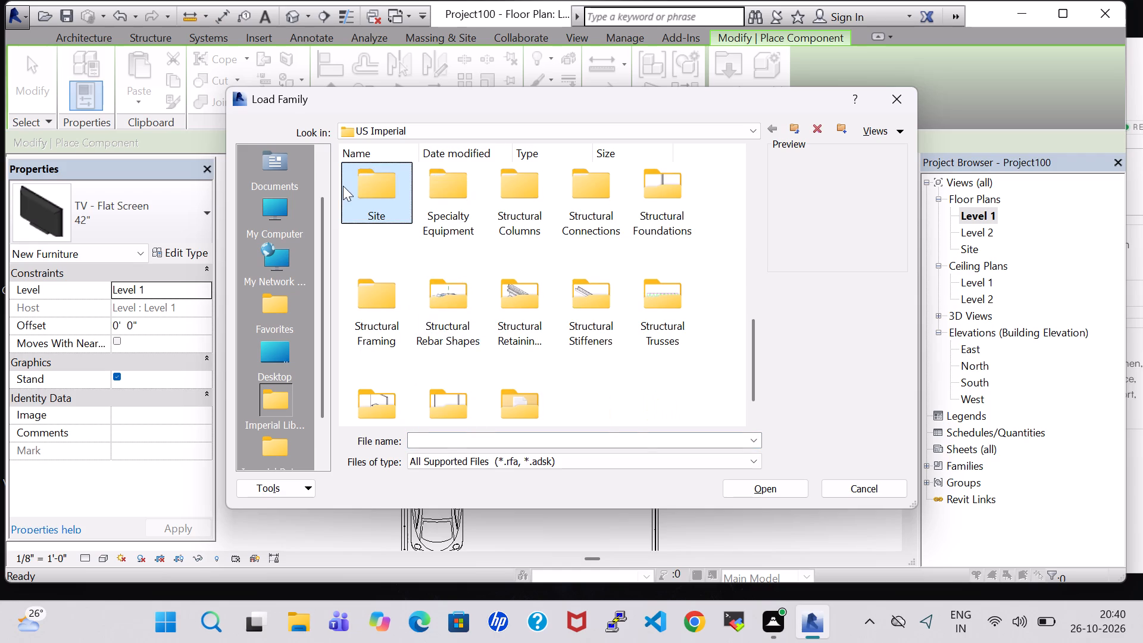
double_click(343, 186)
double_click(457, 191)
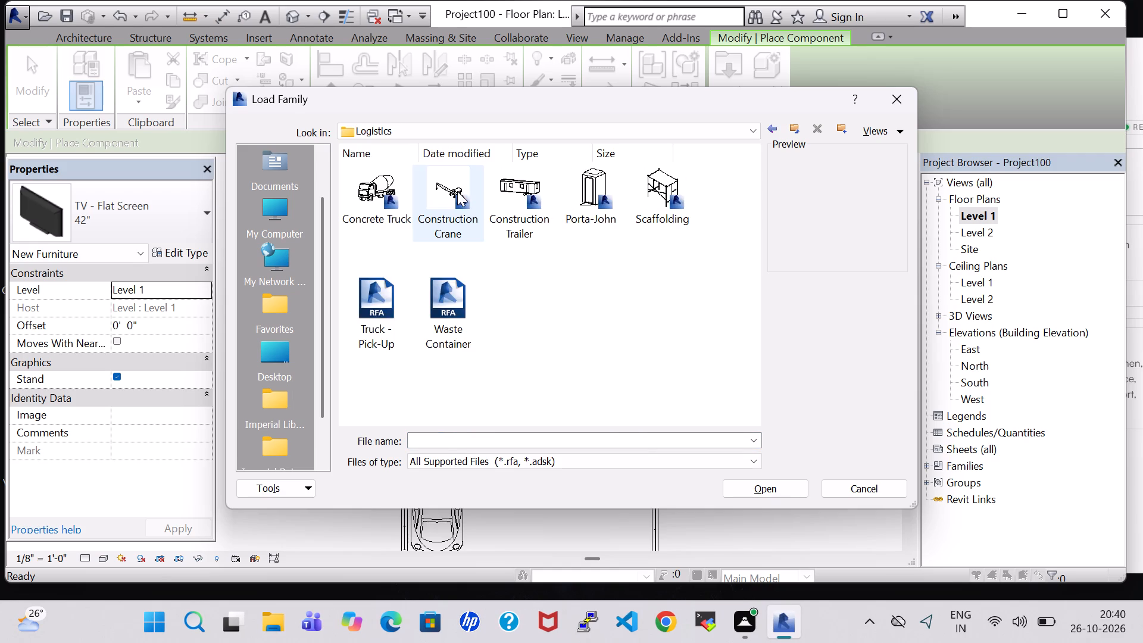
left_click(771, 126)
double_click(358, 213)
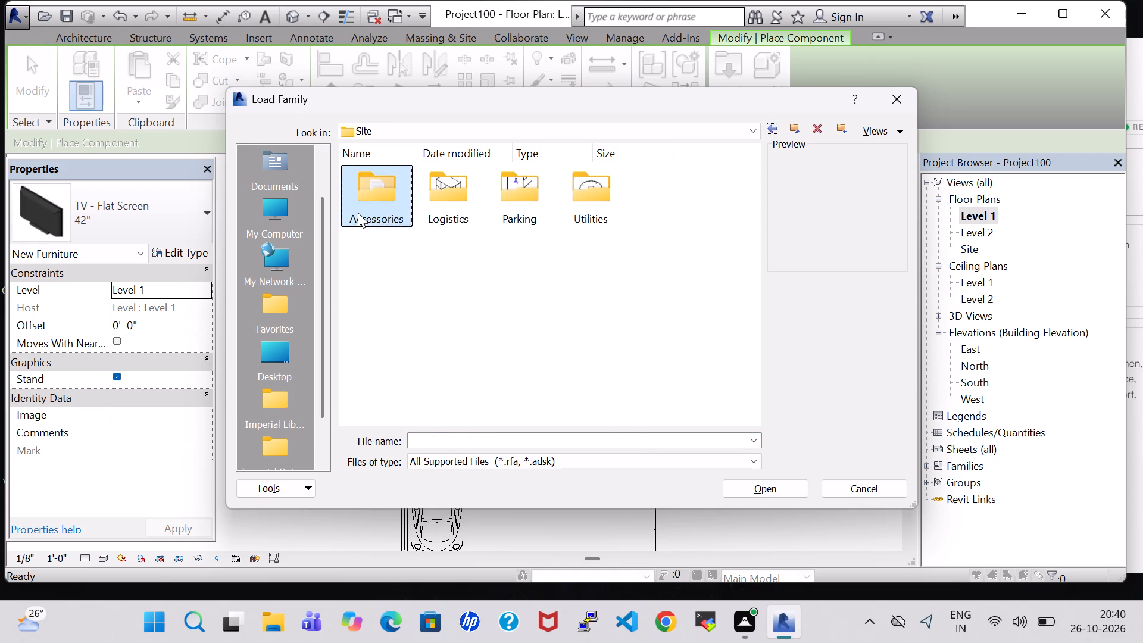
left_click(461, 298)
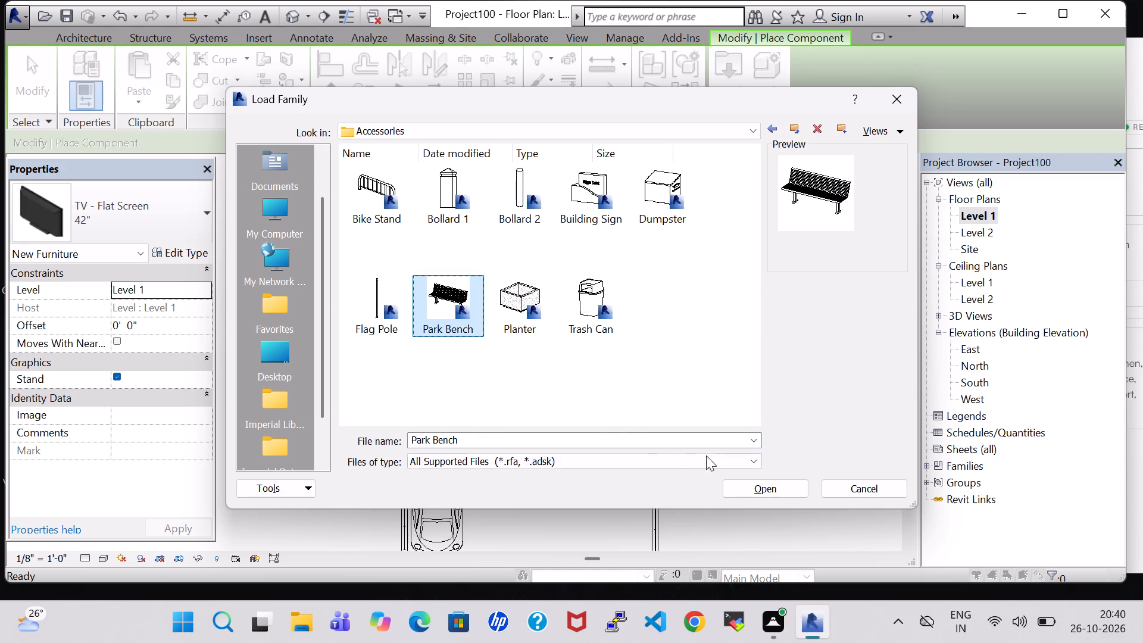
left_click(768, 494)
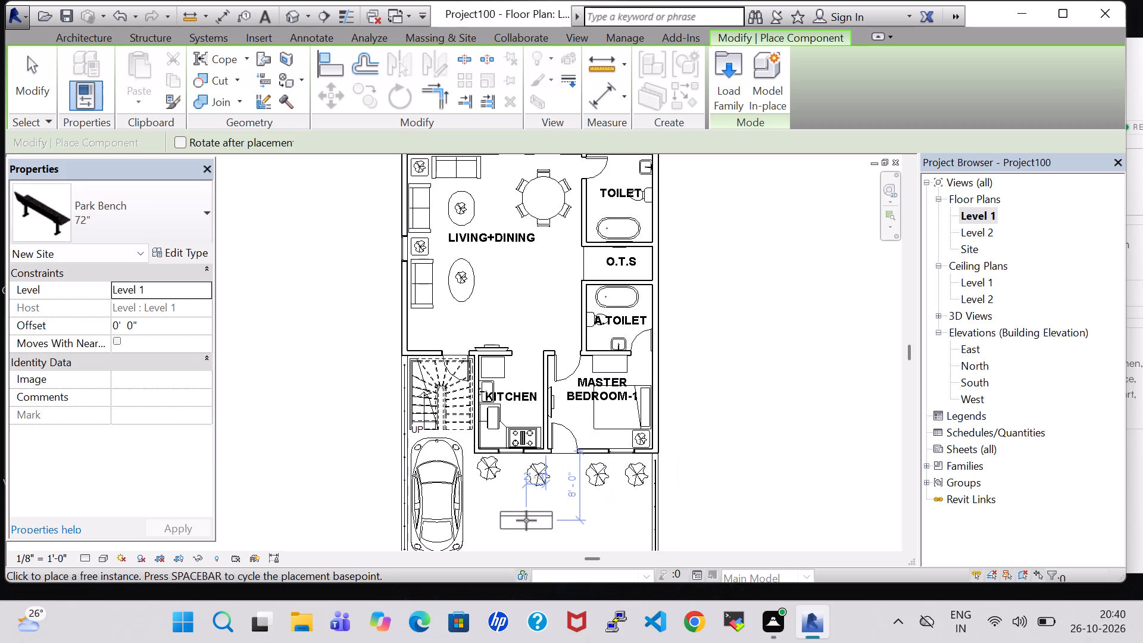
Place two 72" park benches side by side in the front yard, about 8' 0" from the house's front wall.
left_click(522, 520)
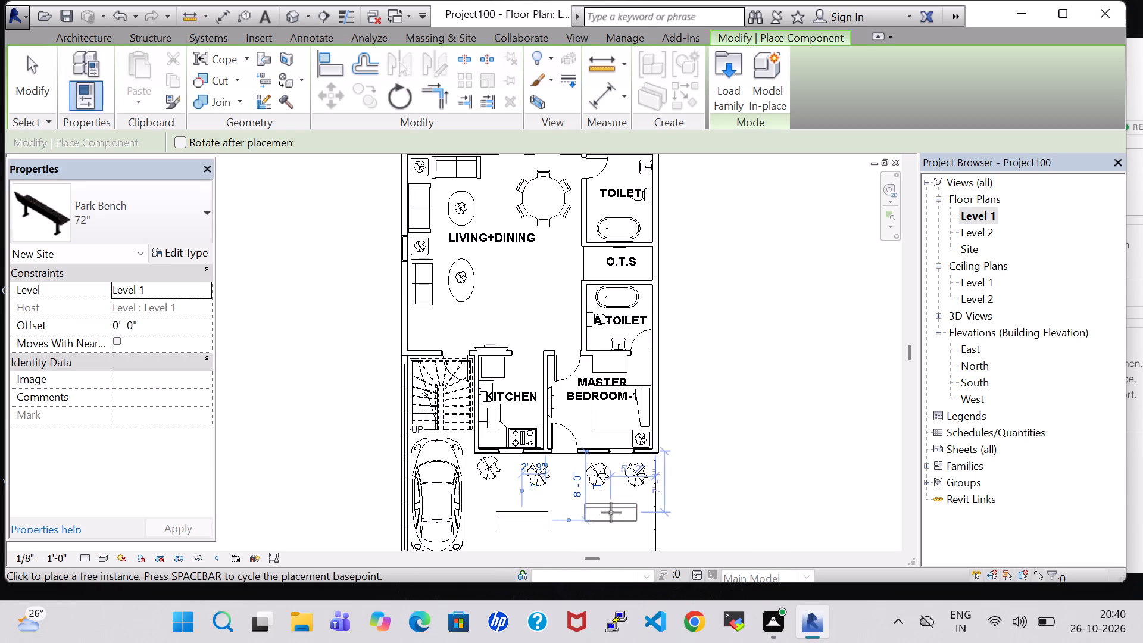
left_click(610, 517)
key("Escape")
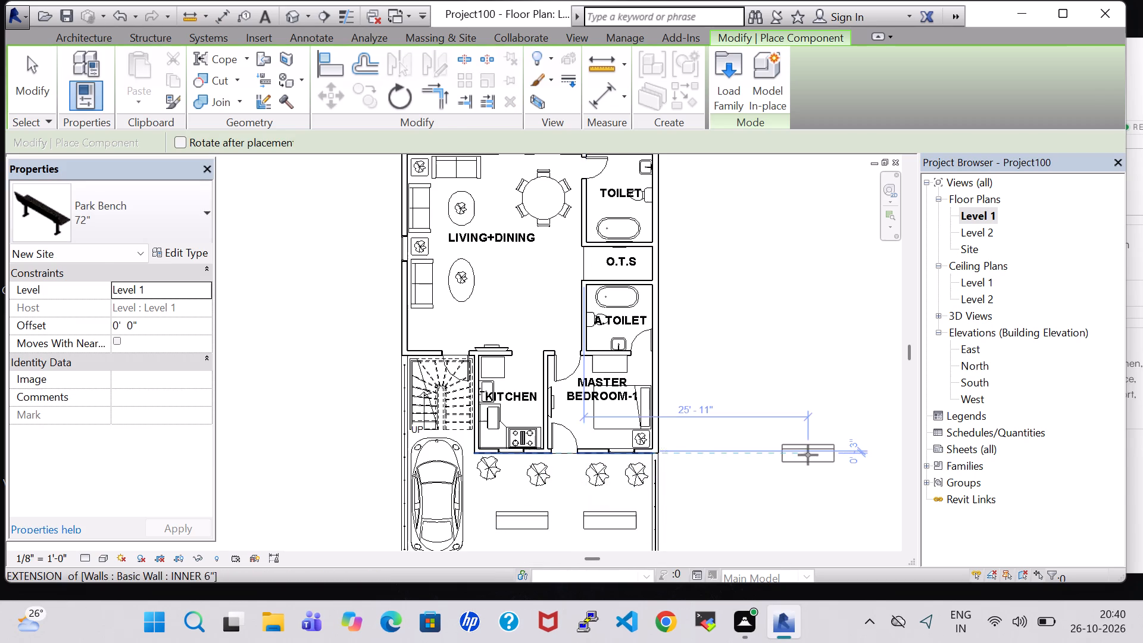
key("Escape")
Add another Jungle Flame - 3' plant in the front yard's outer corner, between the bench and the railing.
middle_click_drag(808, 455, 759, 244)
scroll(632, 296, "up", 2)
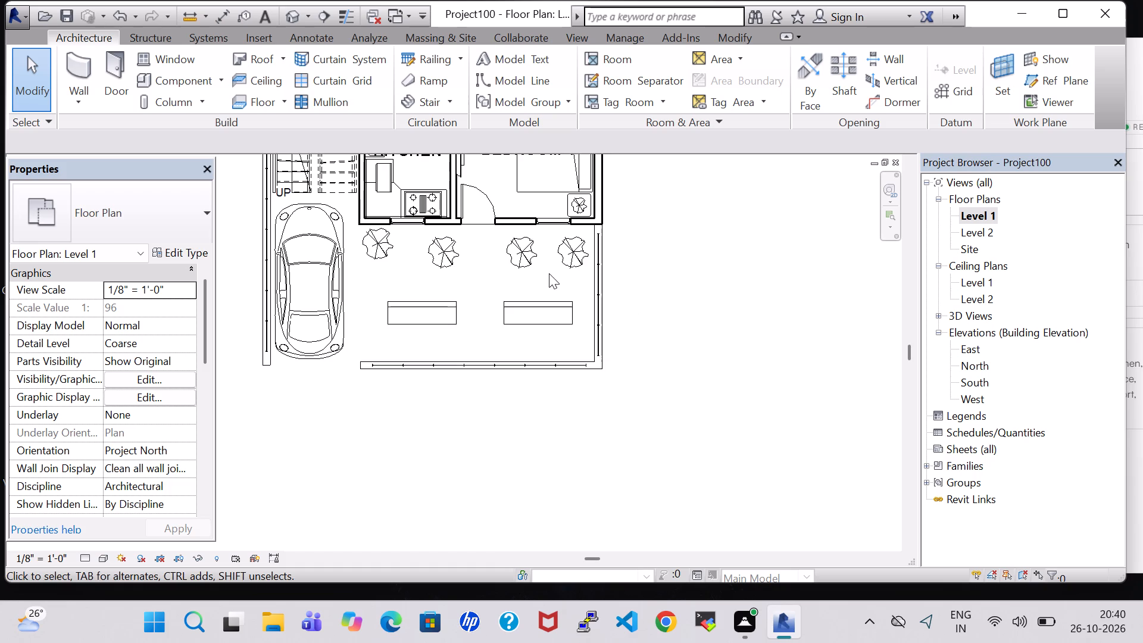
left_click(566, 267)
right_click(566, 263)
left_click(652, 311)
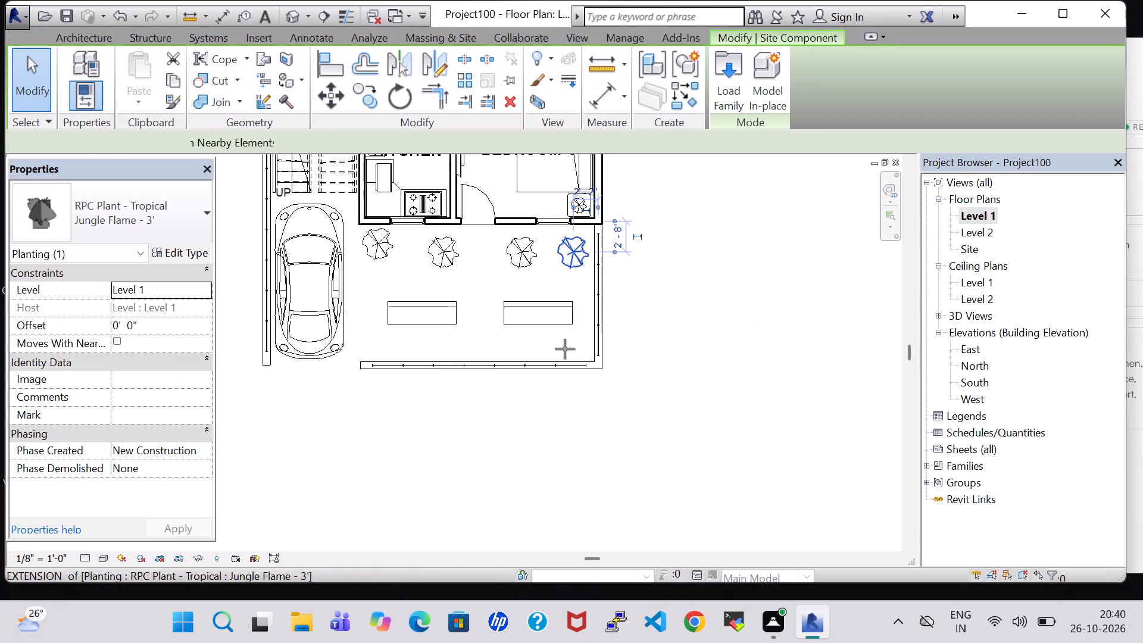
scroll(565, 349, "up", 8)
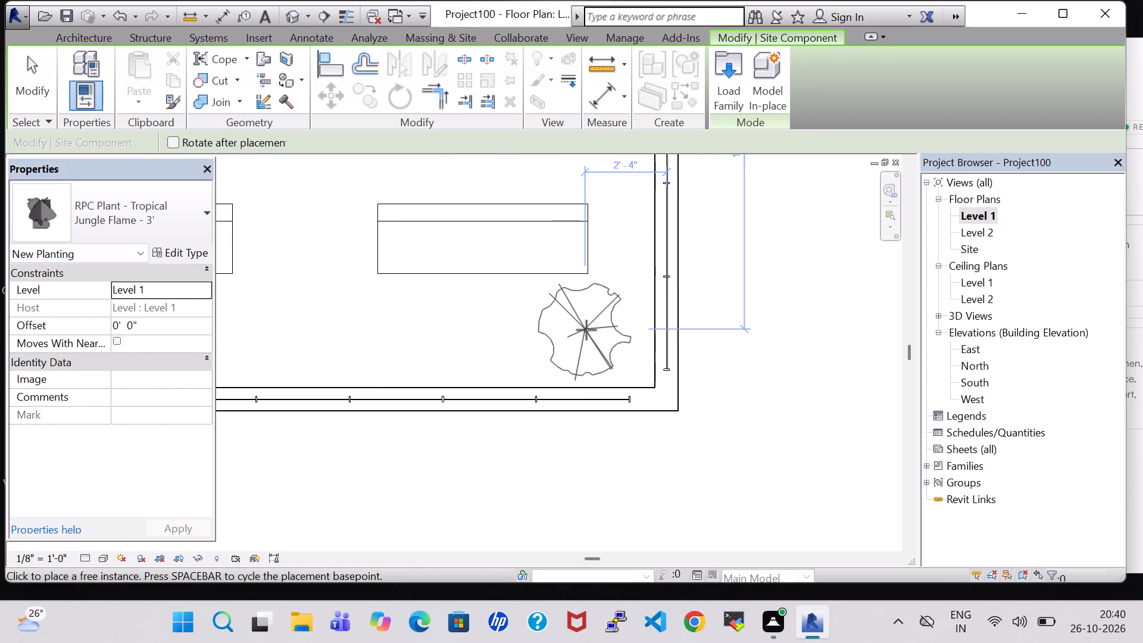
left_click(586, 330)
scroll(499, 340, "down", 4)
key("Escape")
key("Escape")
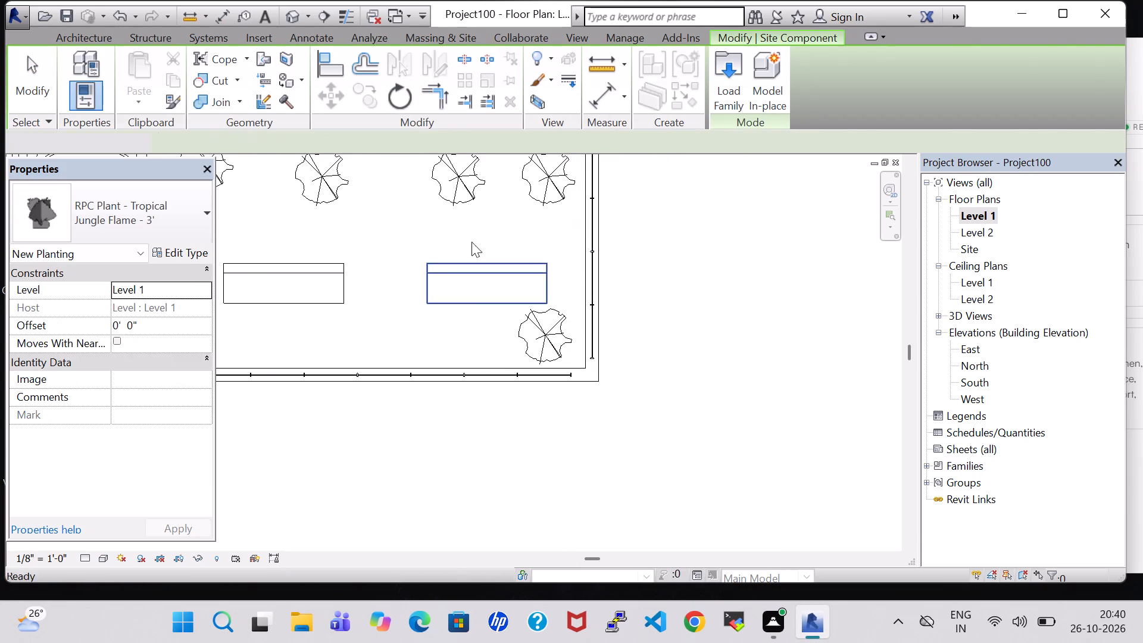
Add two Crane Lily - 3' plants along the front railing, one between the benches and one at the parking end.
left_click(458, 185)
right_click(458, 185)
left_click(545, 315)
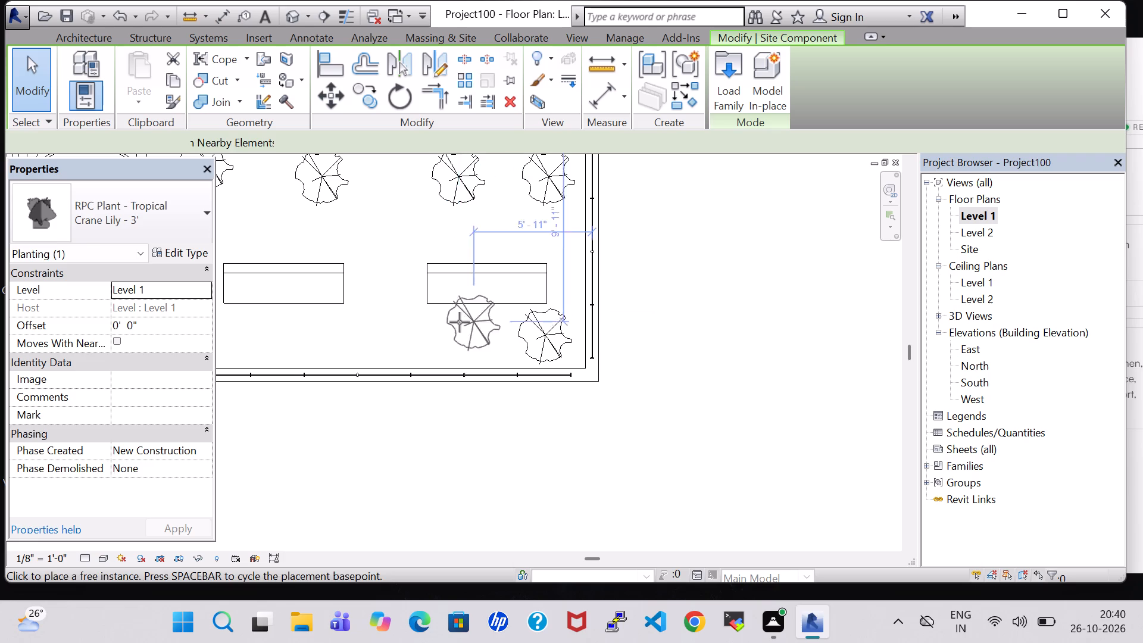
left_click(385, 328)
middle_click_drag(385, 328, 586, 342)
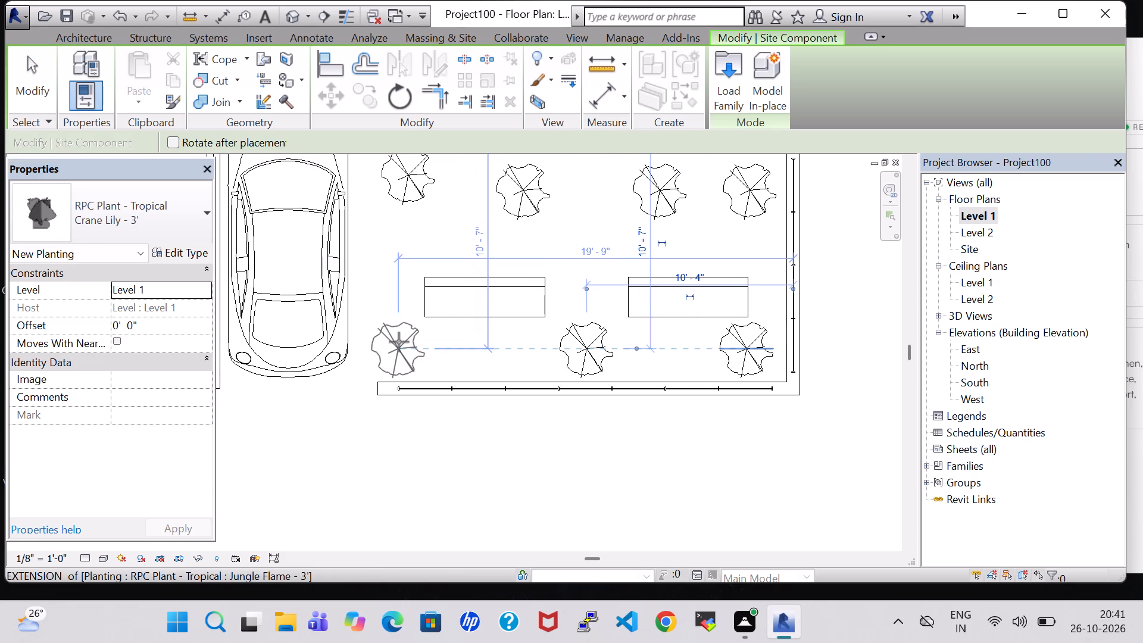
left_click(406, 342)
key("Escape")
key("Escape")
Nudge the park bench nearest the car toward the other bench, to about 14' 11" from the side railing.
left_click(502, 315)
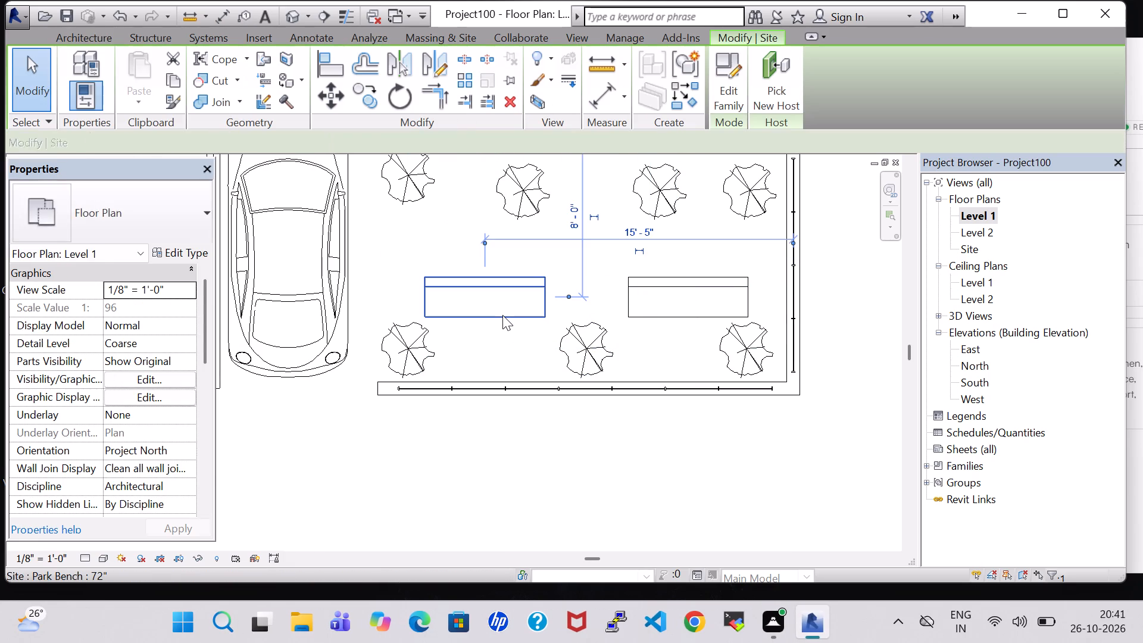
key("Right")
key("Right")
key("Right")
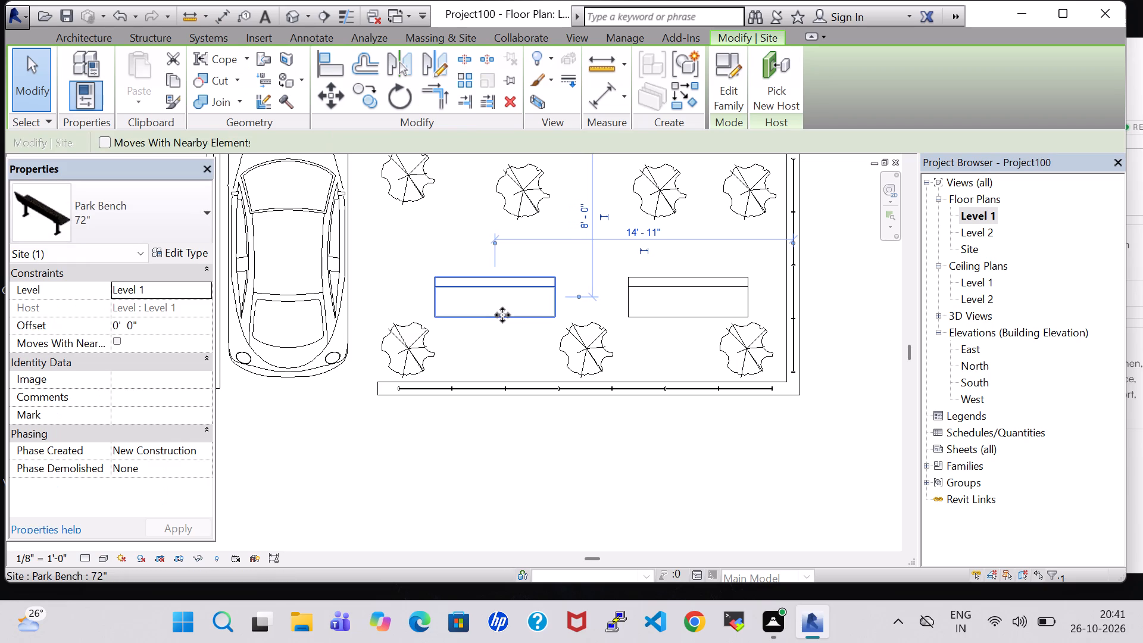
left_click(828, 310)
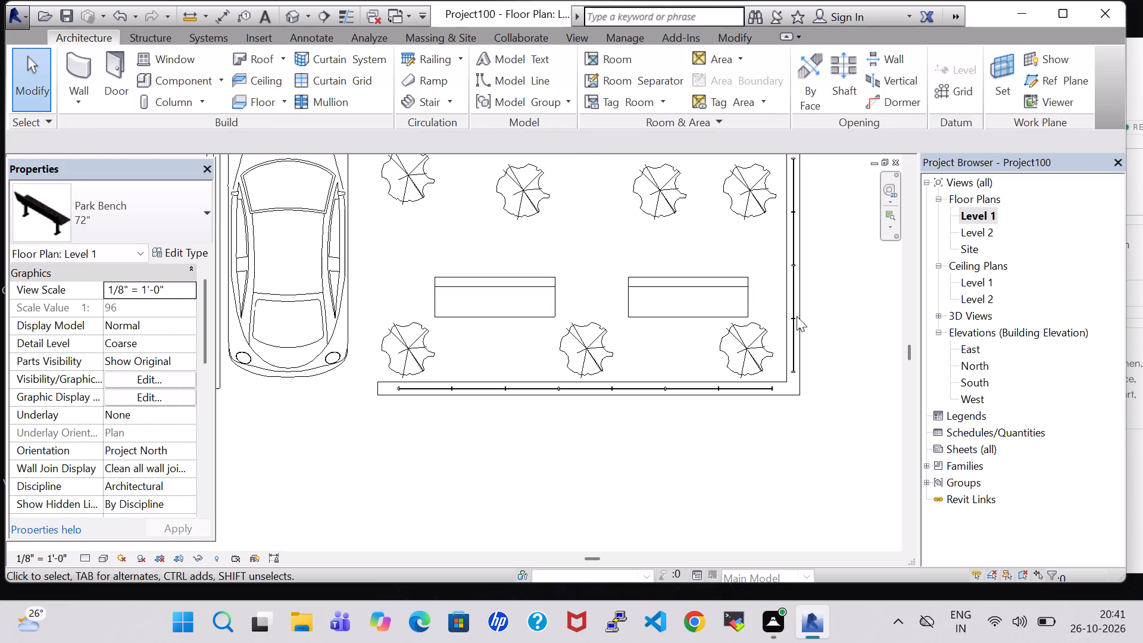
Nudge the other park bench to about 6' 5" from the side railing and 7' 10" from the front wall.
left_click(661, 276)
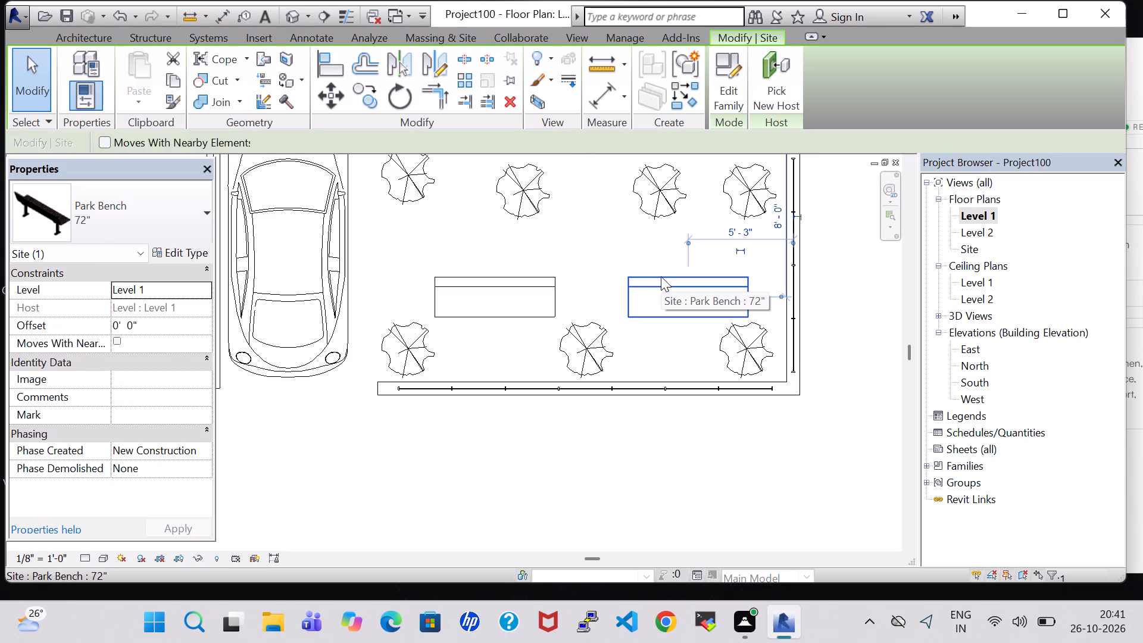
key("Left")
key("Left")
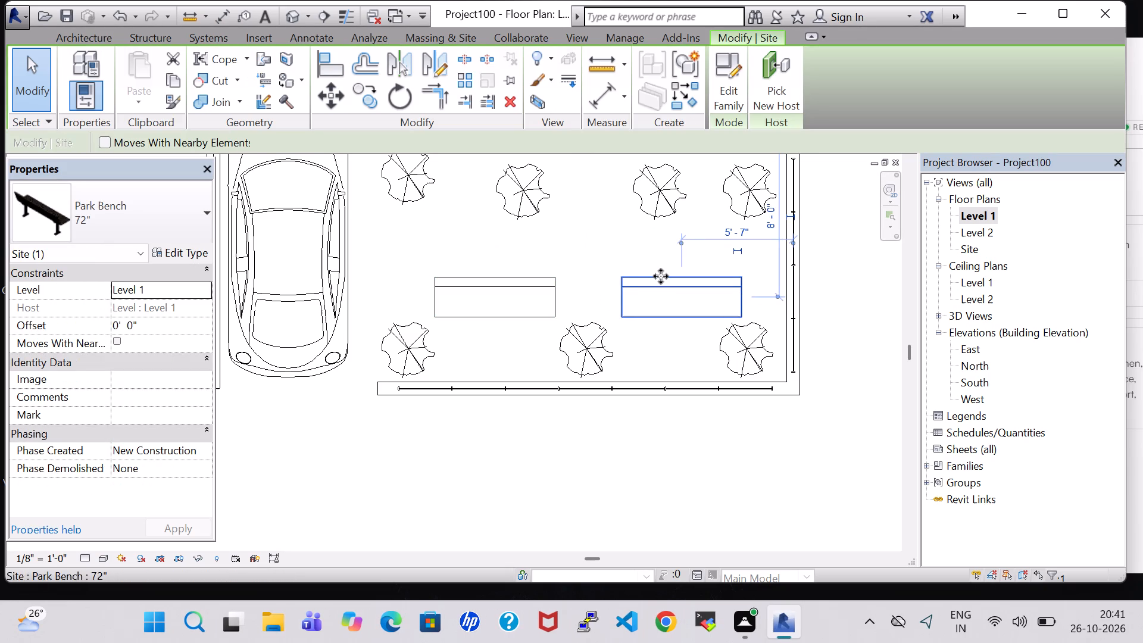
key("Left")
key("Left")
key("Left")
key("Left")
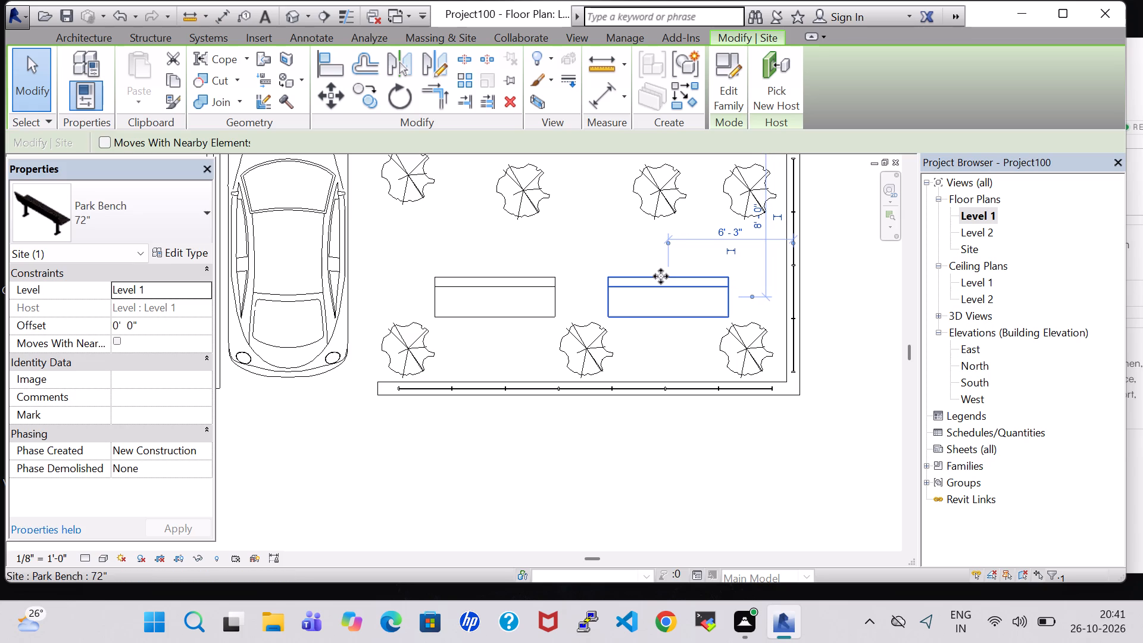
key("Left")
key("Up")
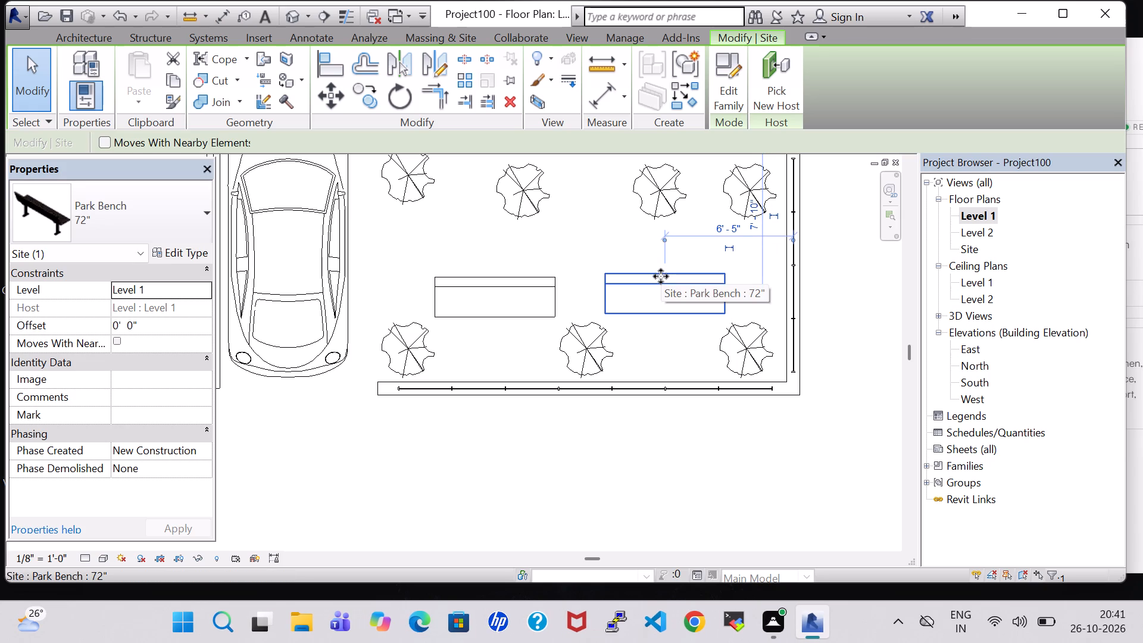
double_click(569, 232)
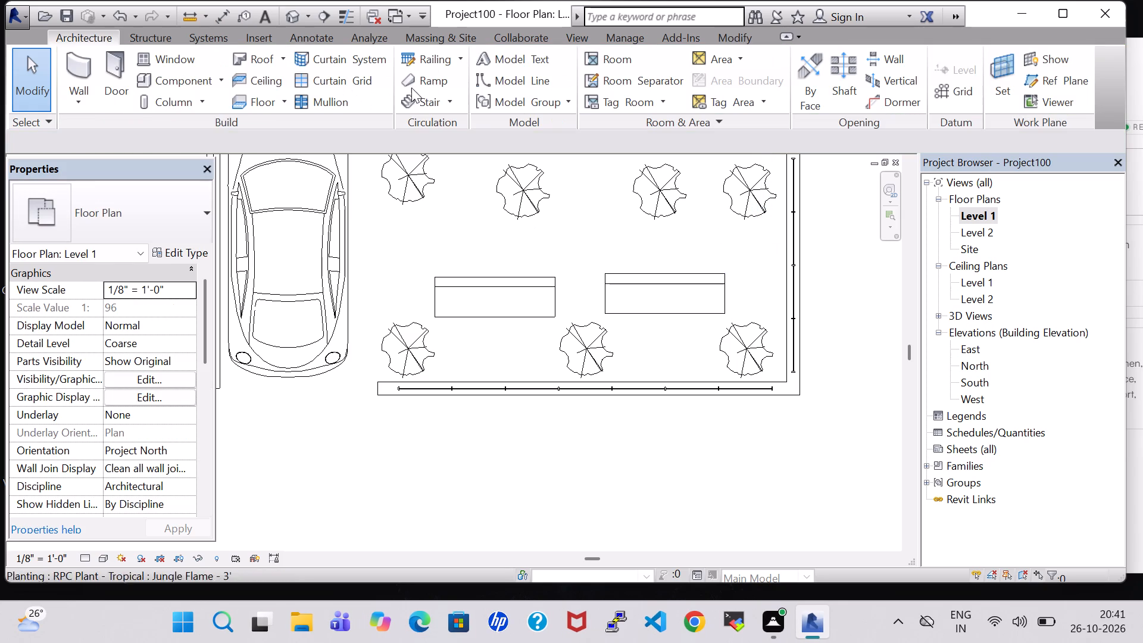
Examine the benches and plants in the front yard in the 3D view.
left_click(288, 21)
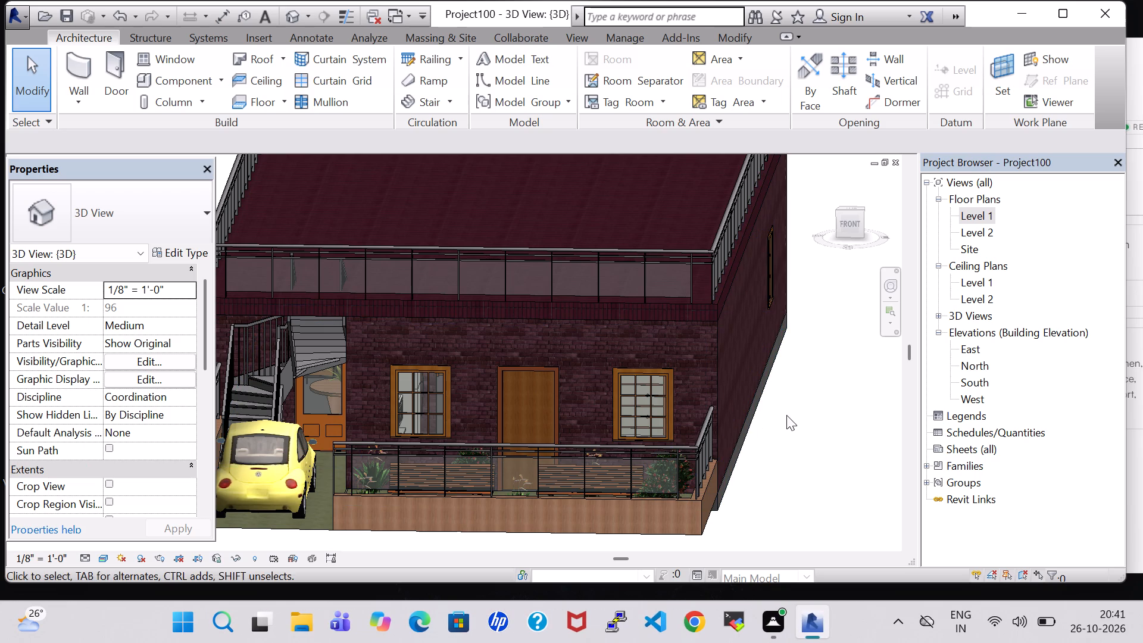
middle_click_drag(793, 406, 803, 463, "shift")
middle_click_drag(803, 463, 767, 355)
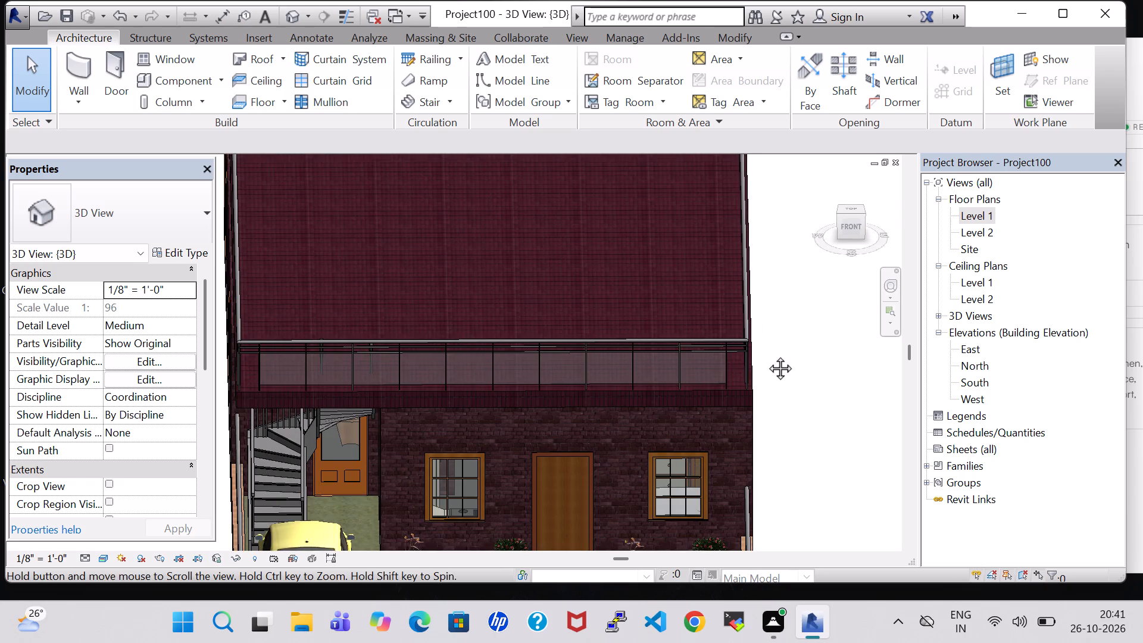
middle_click_drag(767, 355, 772, 341)
middle_click_drag(773, 337, 782, 311)
middle_click_drag(775, 310, 780, 385)
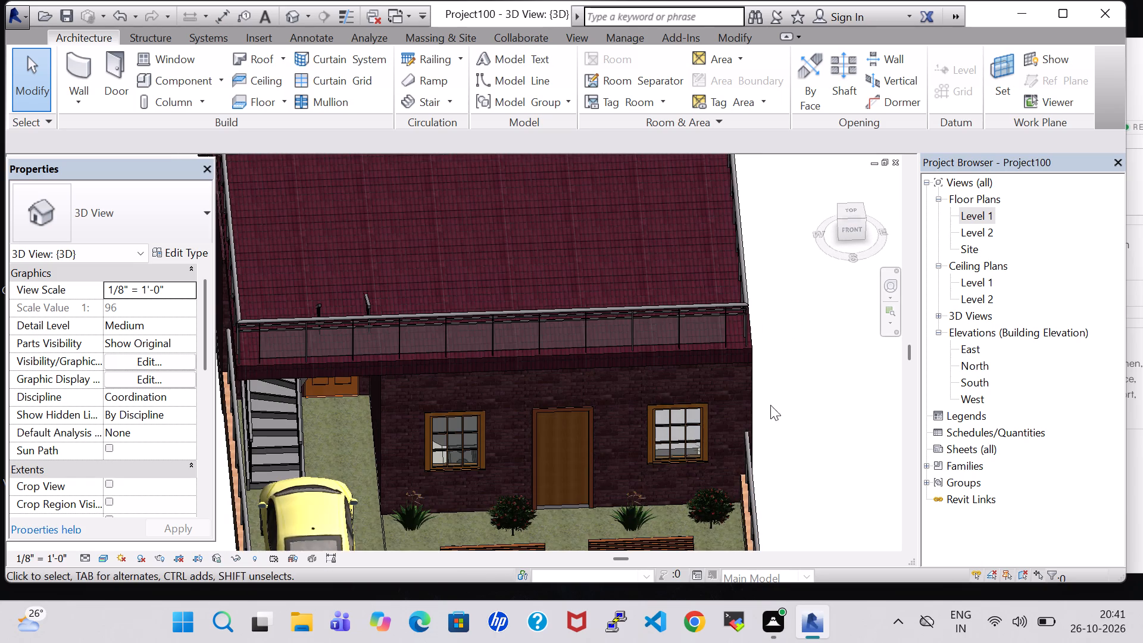
middle_click_drag(848, 429, 785, 297)
scroll(848, 429, "up", 1)
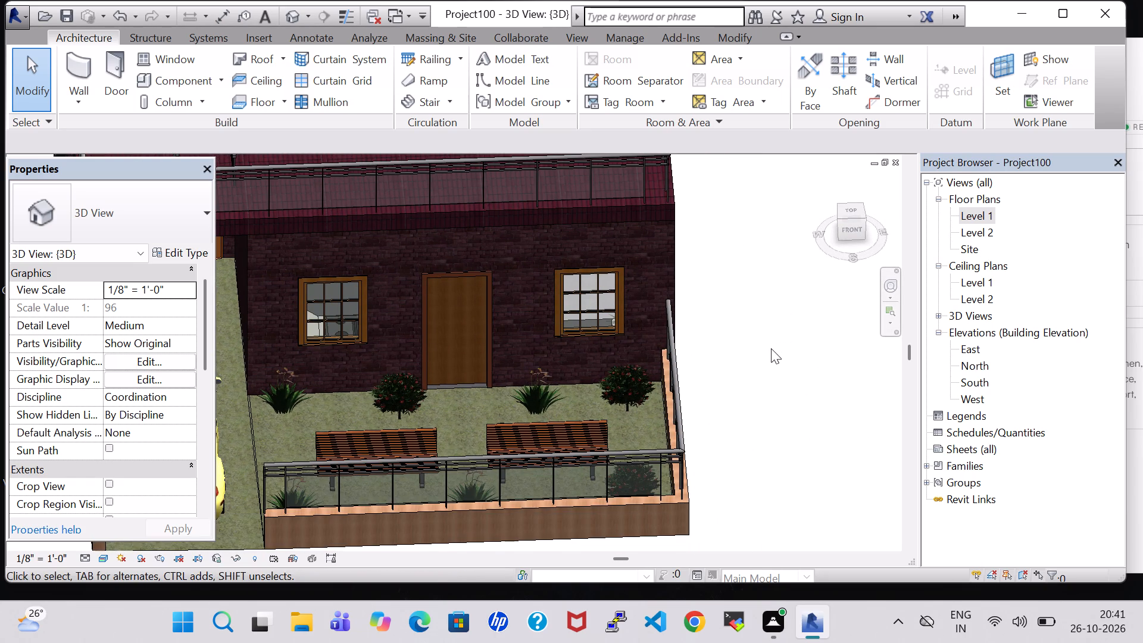
Nudge the Jungle Flame plant beside the front door toward the kitchen window and to about 2' 0" from the front wall.
left_click(402, 382)
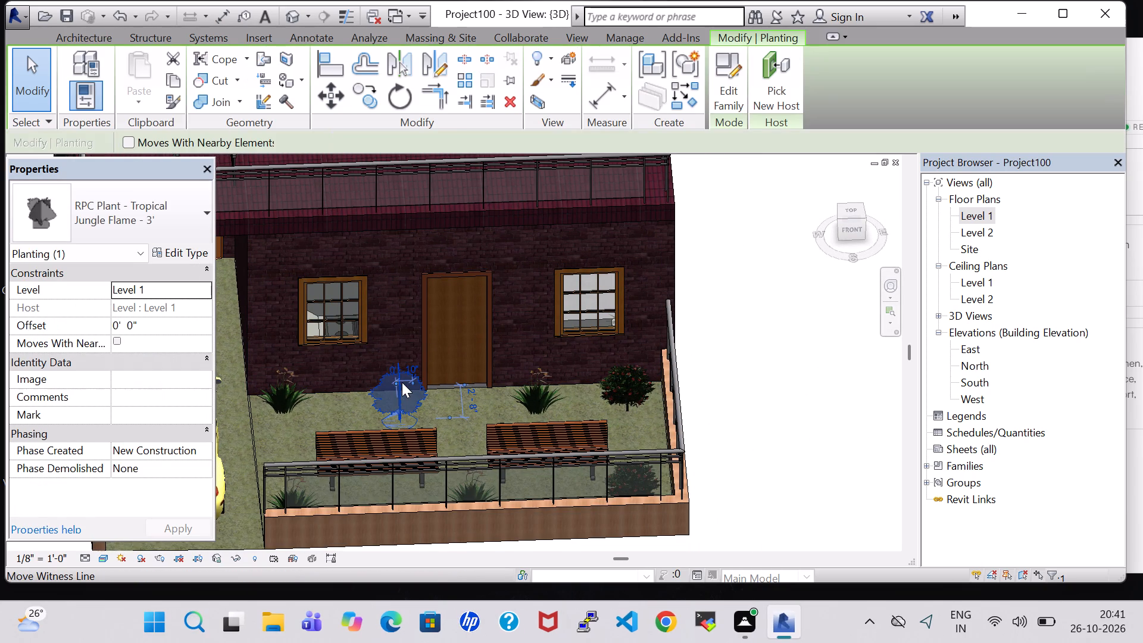
key("Left")
key("Left")
key("Left")
key("Left")
key("Left")
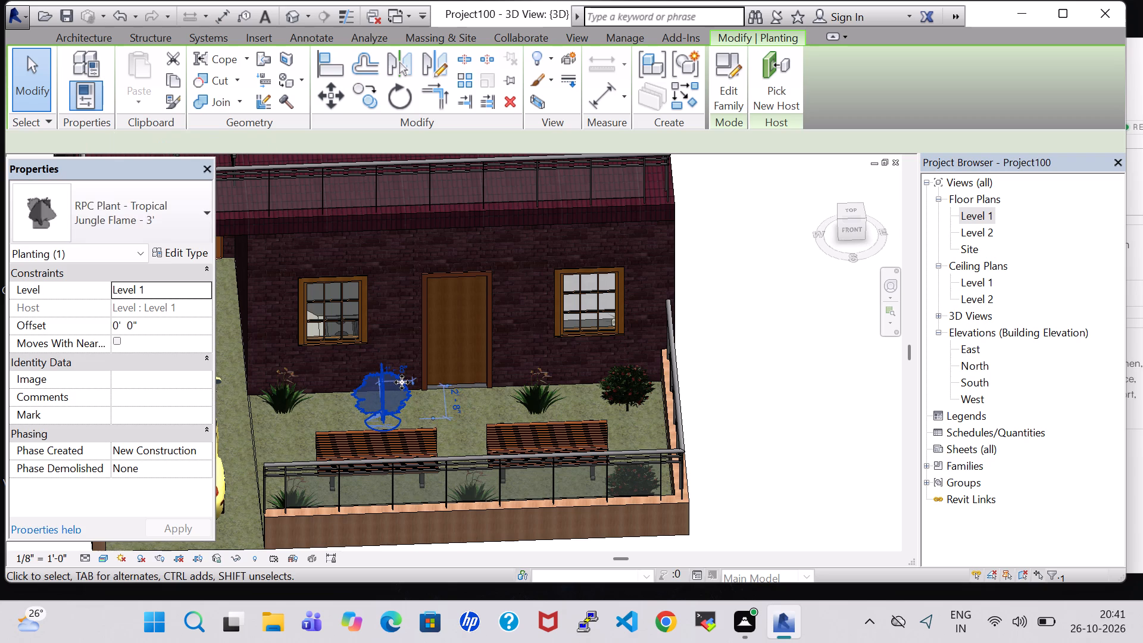
key("Up")
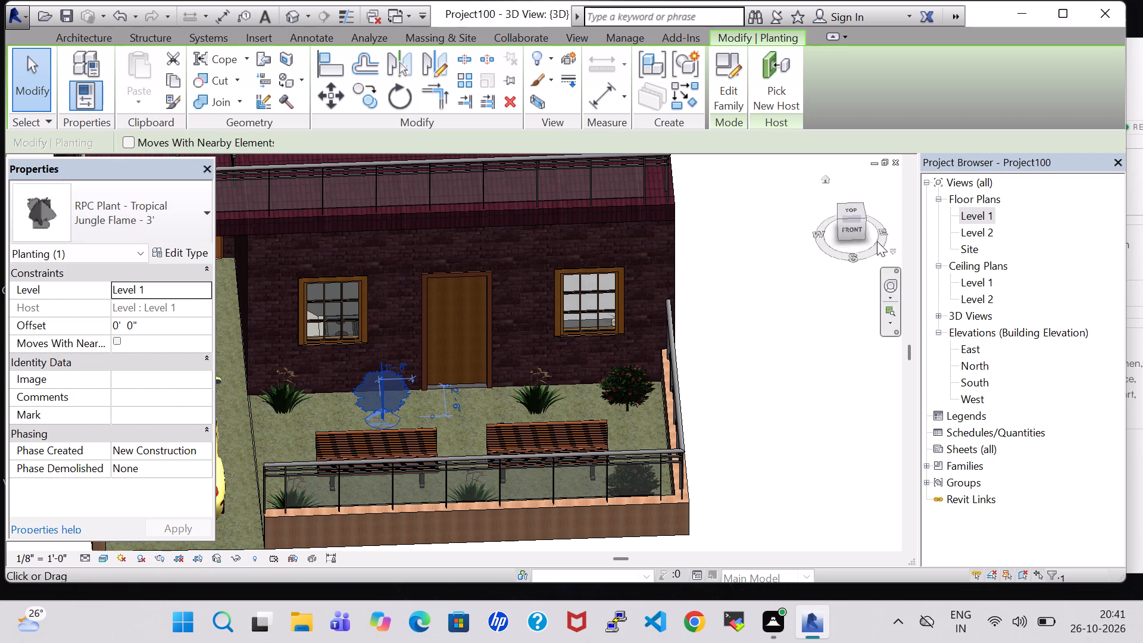
double_click(970, 221)
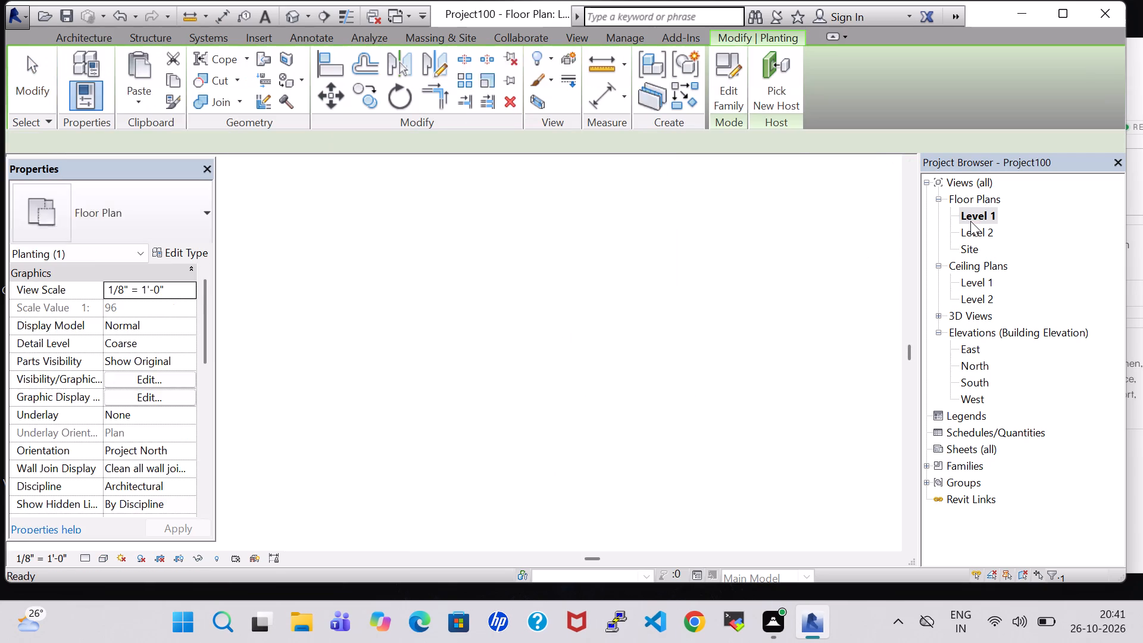
scroll(602, 426, "down", 2)
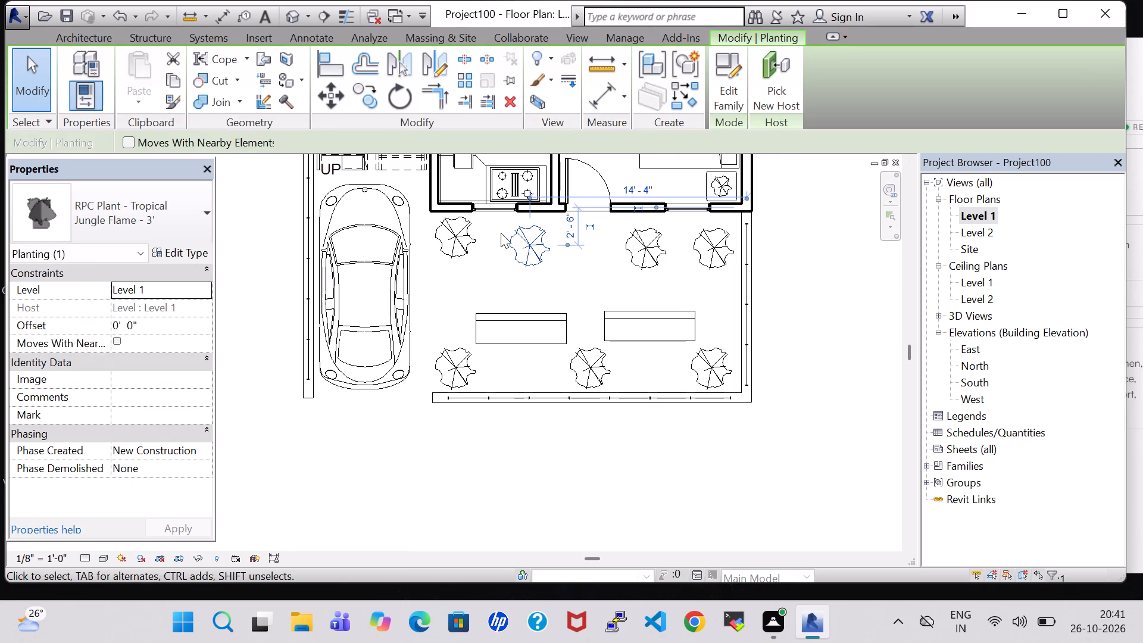
key("Up")
key("Up")
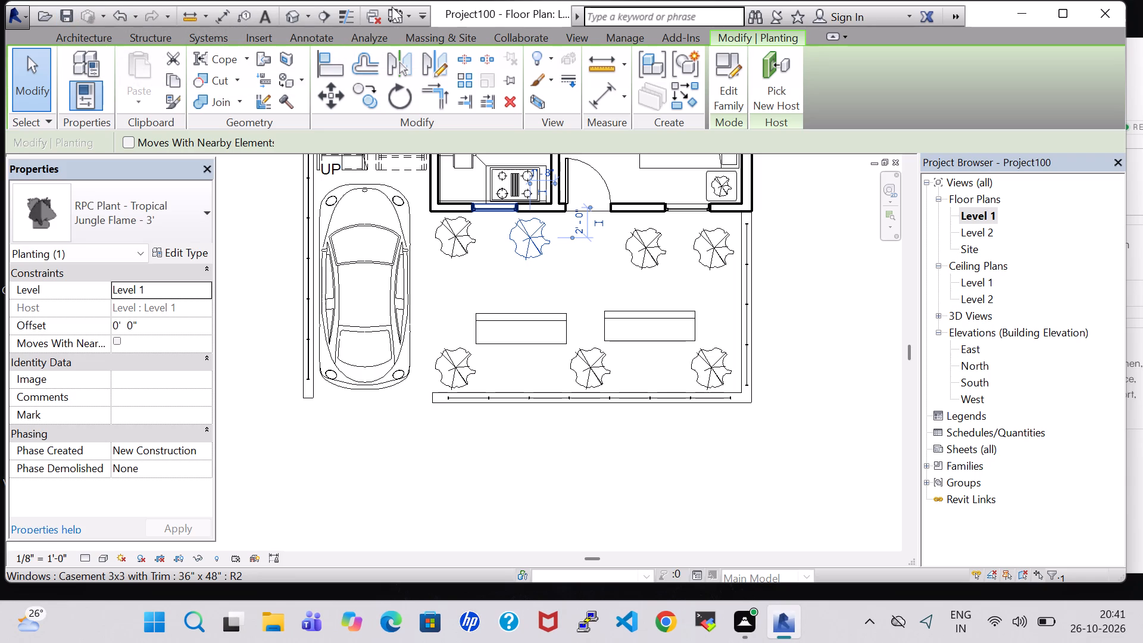
Open the Generic - 12" roof's footprint sketch for editing in the Level 1 floor plan, with the staircase area in view.
left_click(292, 16)
scroll(859, 284, "down", 2)
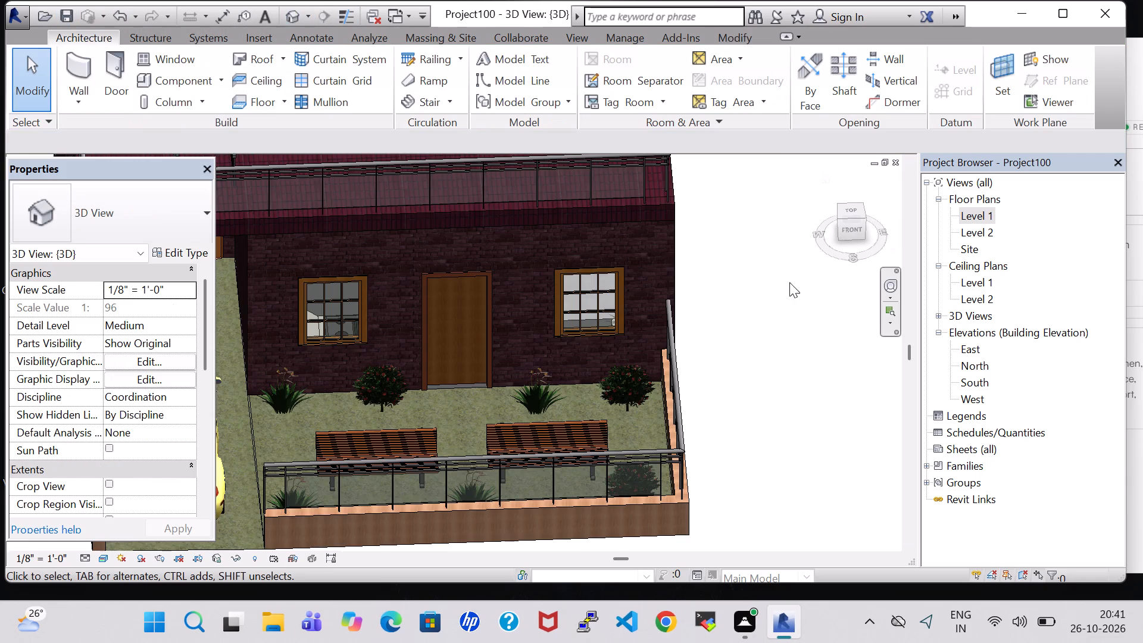
scroll(789, 282, "down", 6)
middle_click_drag(602, 201, 623, 310, "shift")
scroll(599, 232, "up", 5)
middle_click_drag(599, 232, 601, 291)
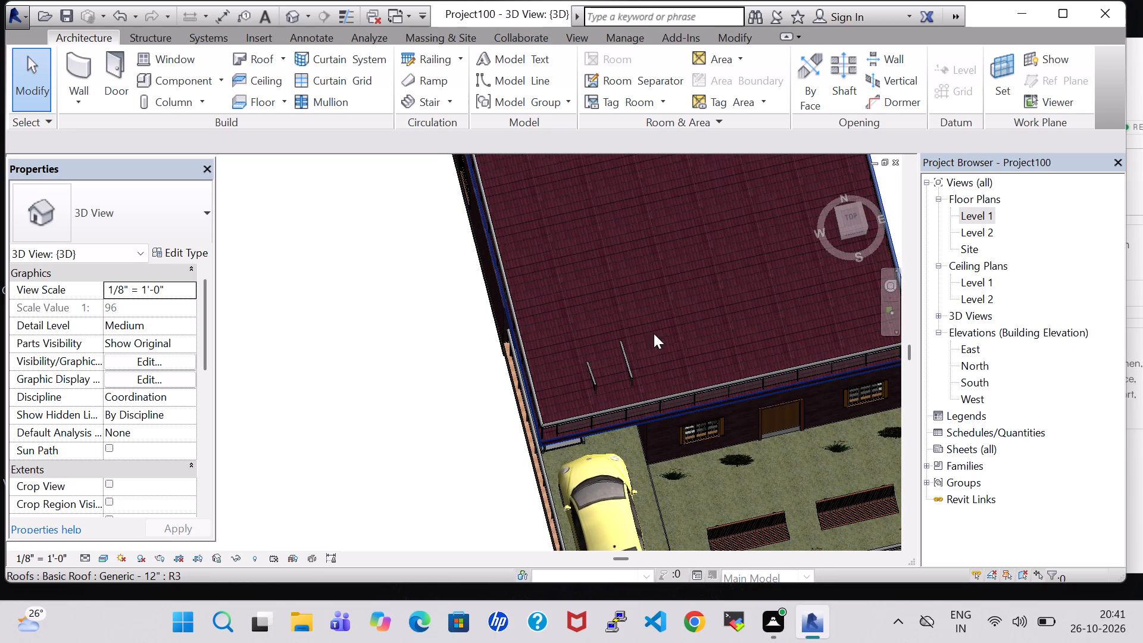
double_click(647, 418)
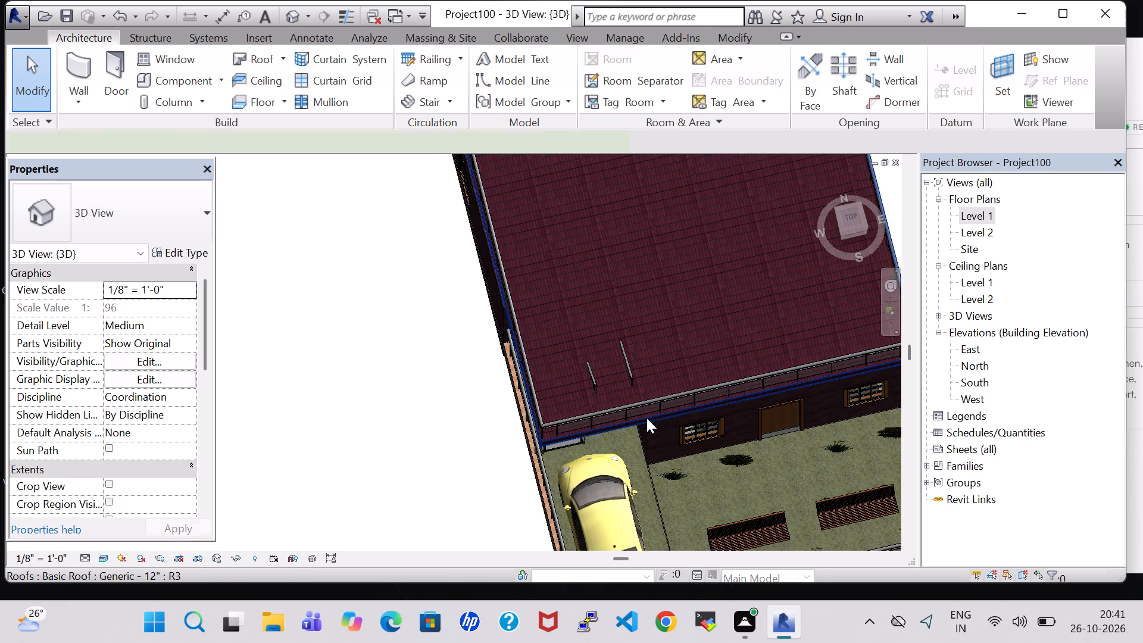
left_click(852, 61)
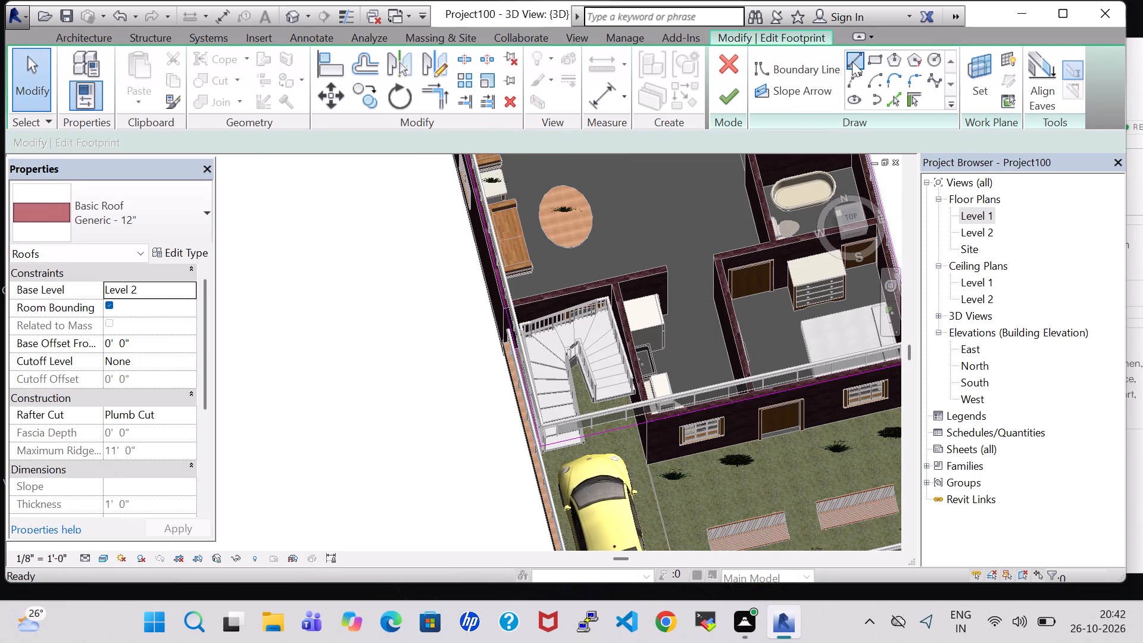
scroll(639, 349, "up", 4)
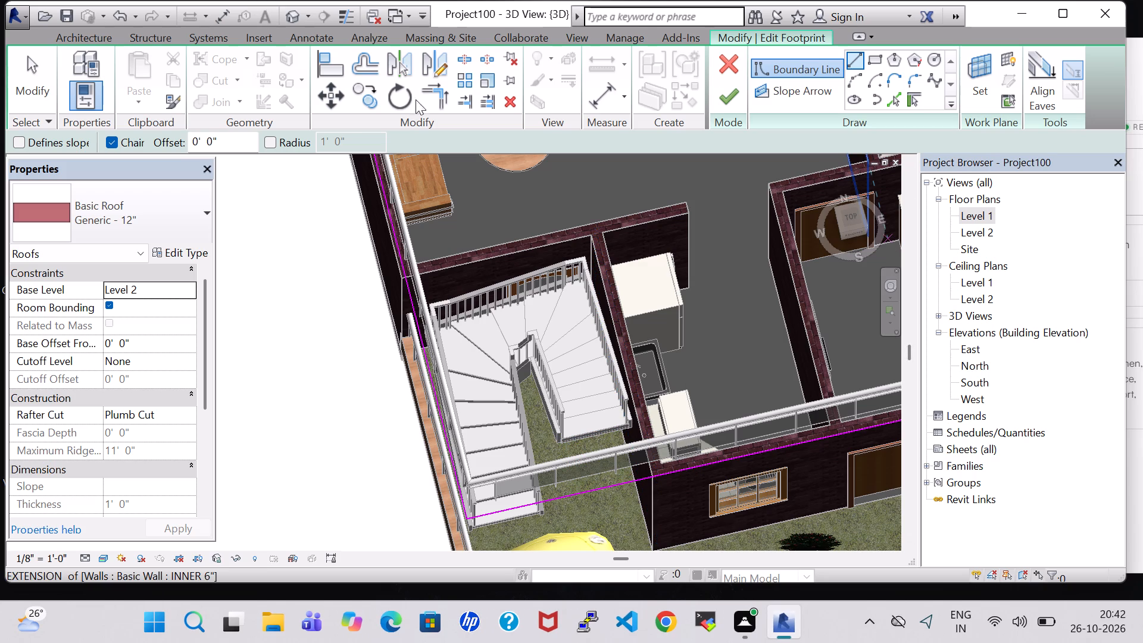
double_click(992, 214)
middle_click_drag(414, 267, 434, 313)
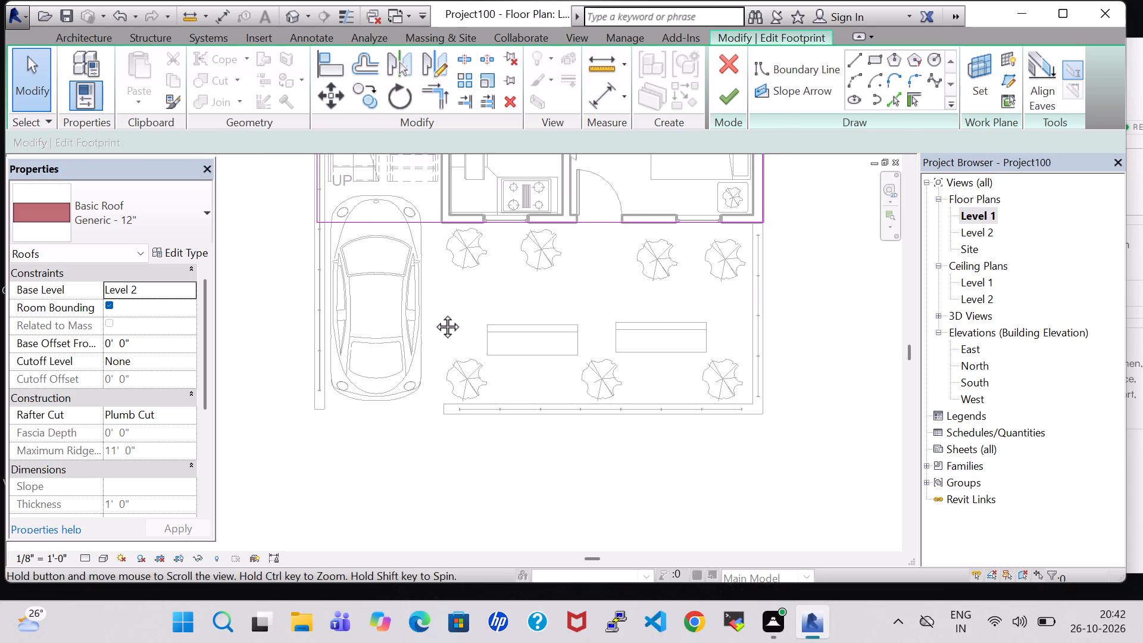
middle_click_drag(434, 313, 444, 370)
middle_click(444, 370)
Cut a rectangular roof opening 3' 10" wide over the stair flight beside the kitchen wall, extending back to the wall behind the stairs.
left_click(858, 64)
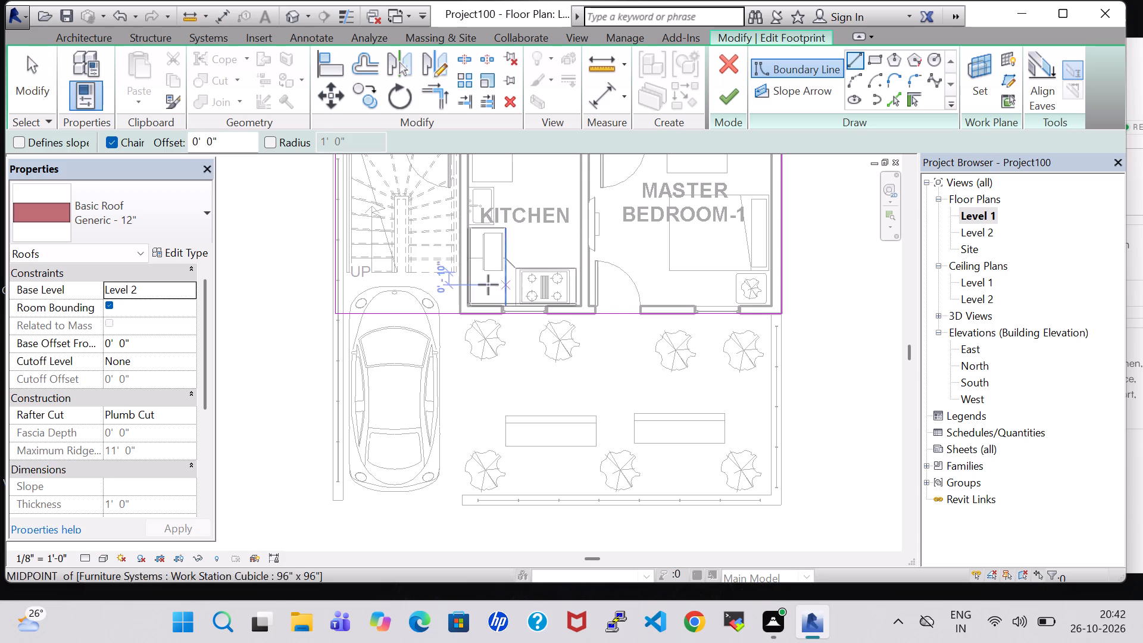
scroll(464, 284, "up", 5)
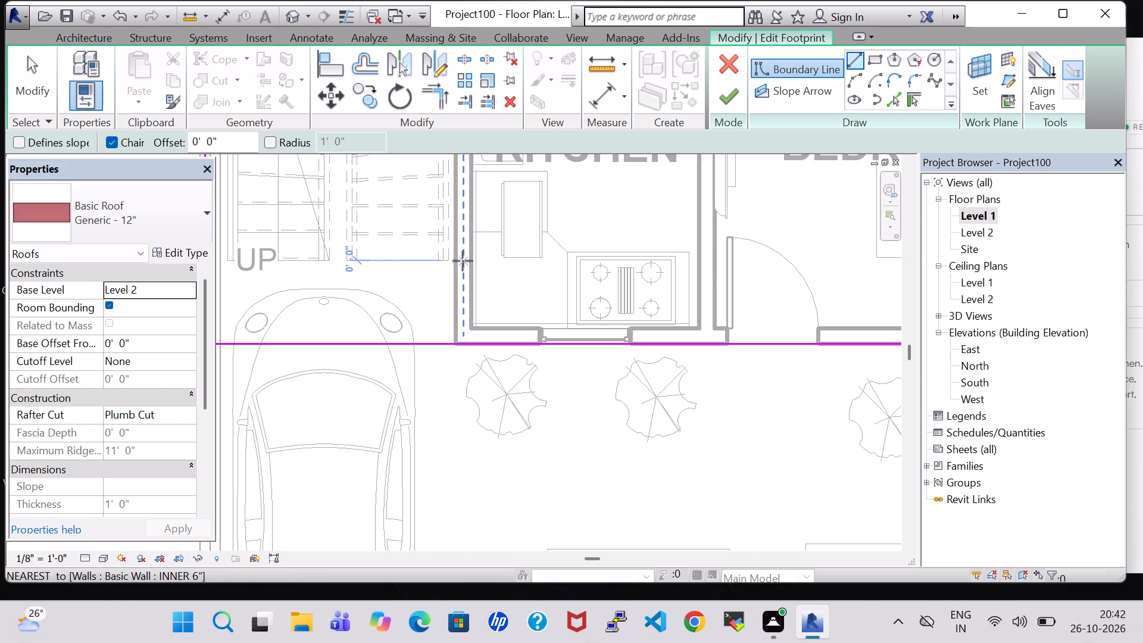
left_click(460, 261)
middle_click_drag(293, 260, 368, 271)
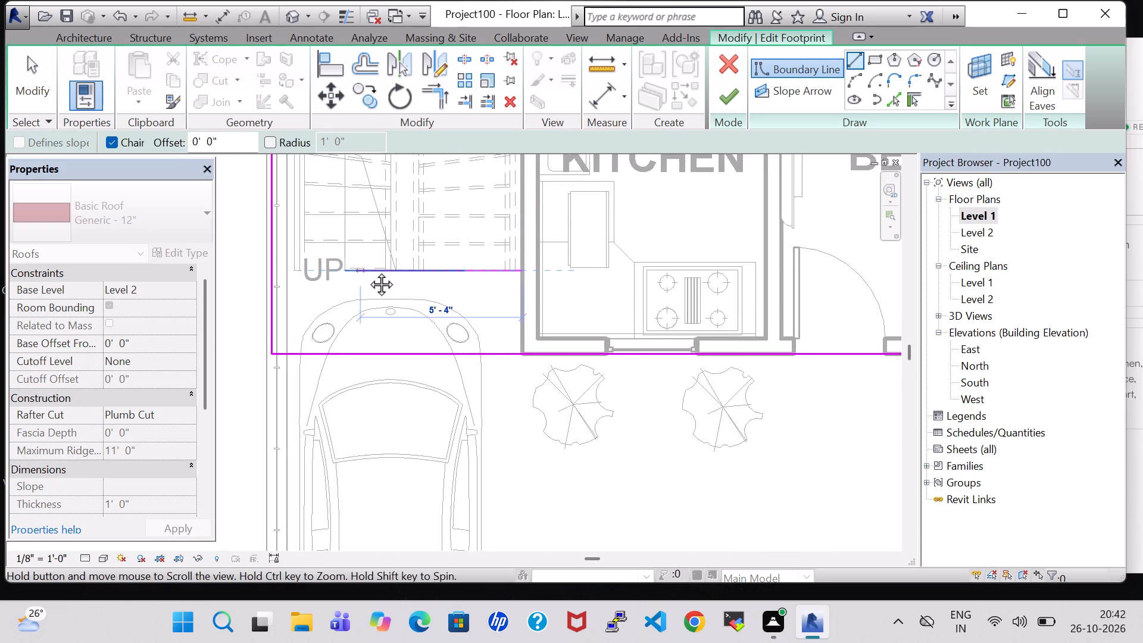
middle_click_drag(368, 271, 369, 271)
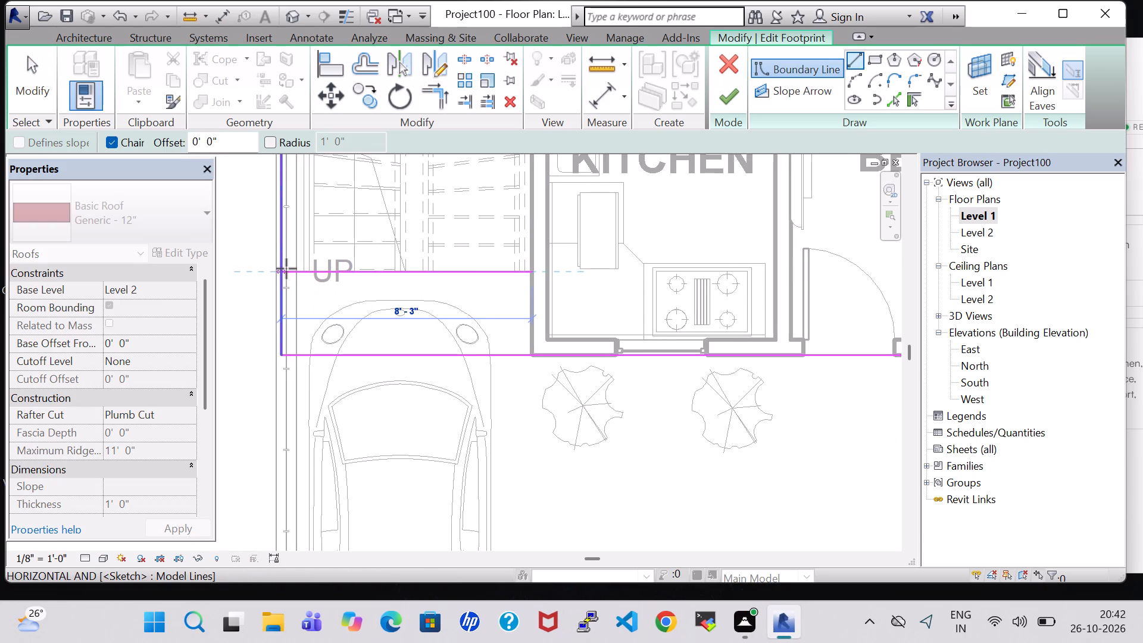
left_click(414, 276)
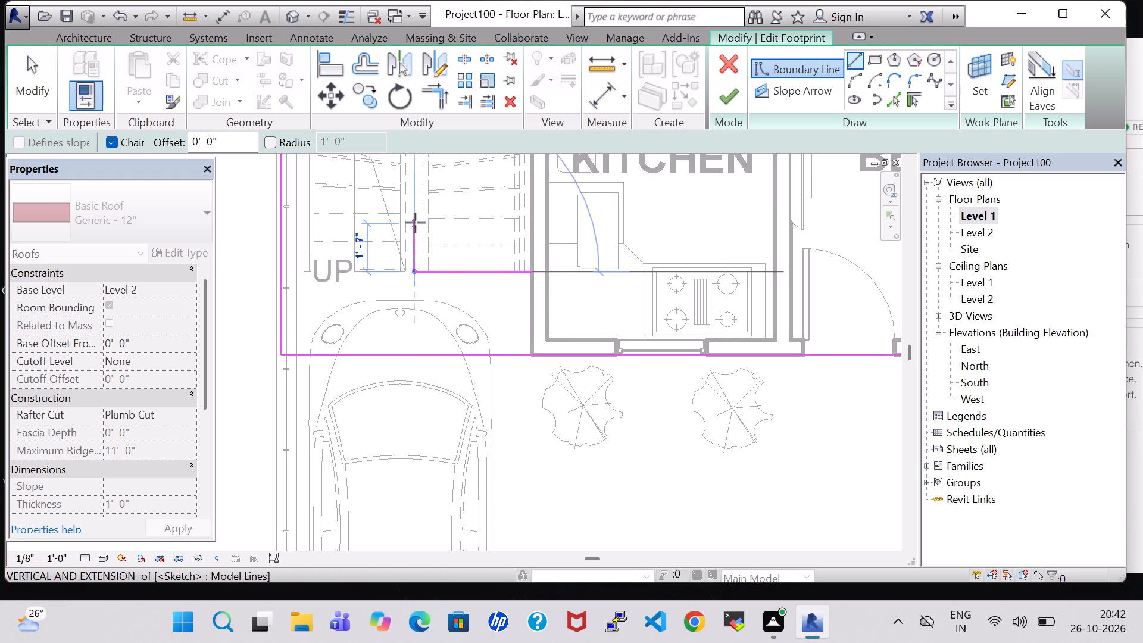
middle_click_drag(416, 217, 424, 430)
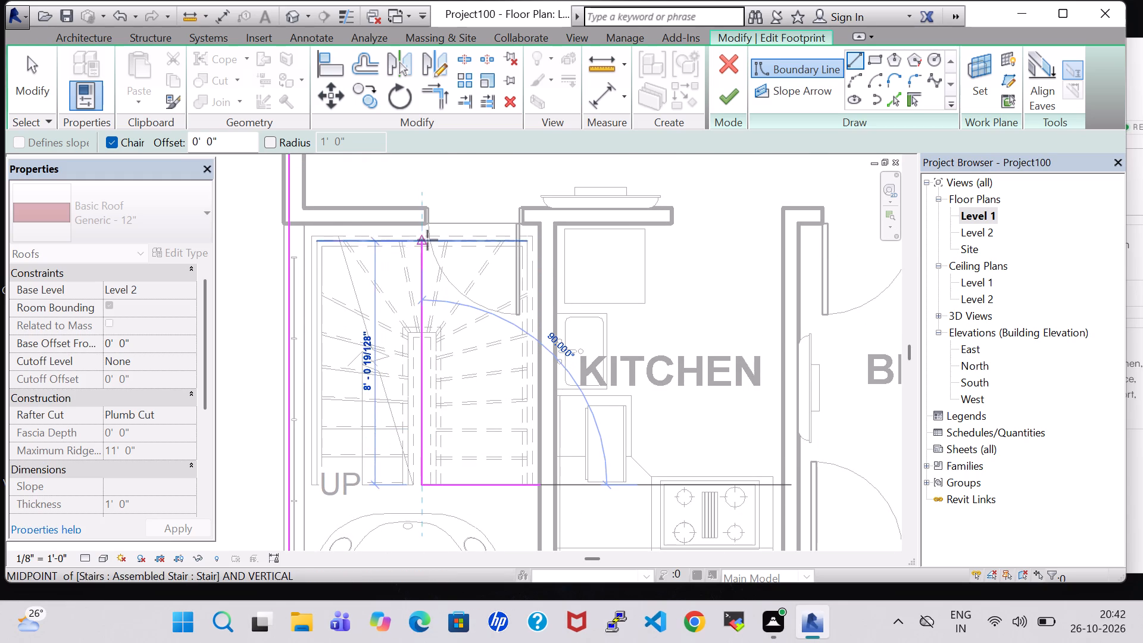
left_click(427, 225)
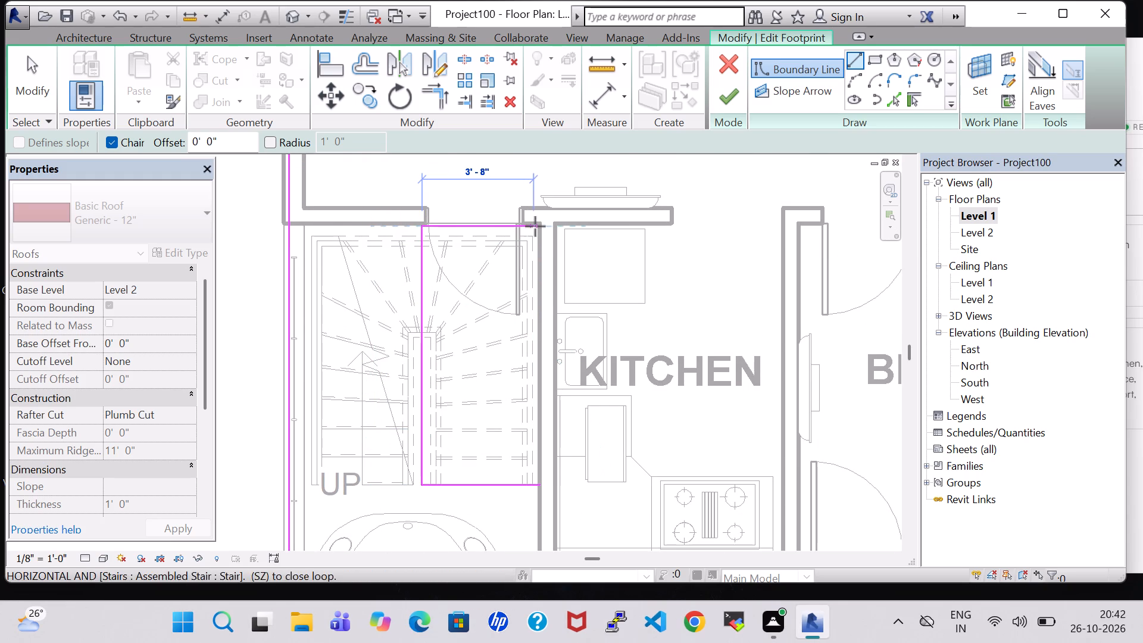
left_click(539, 224)
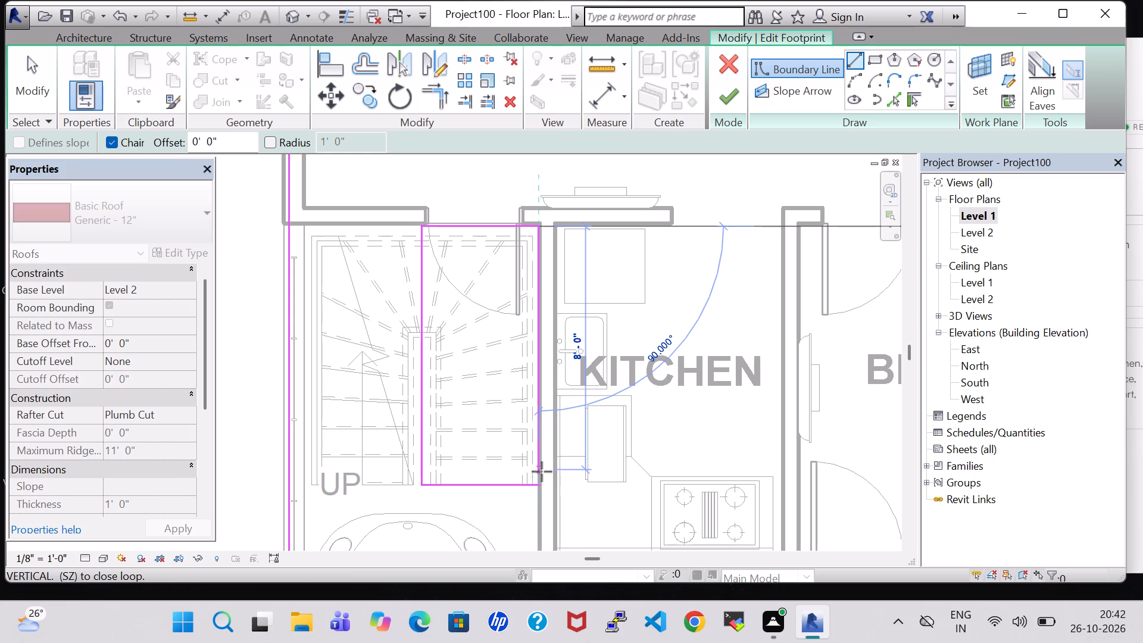
left_click(539, 480)
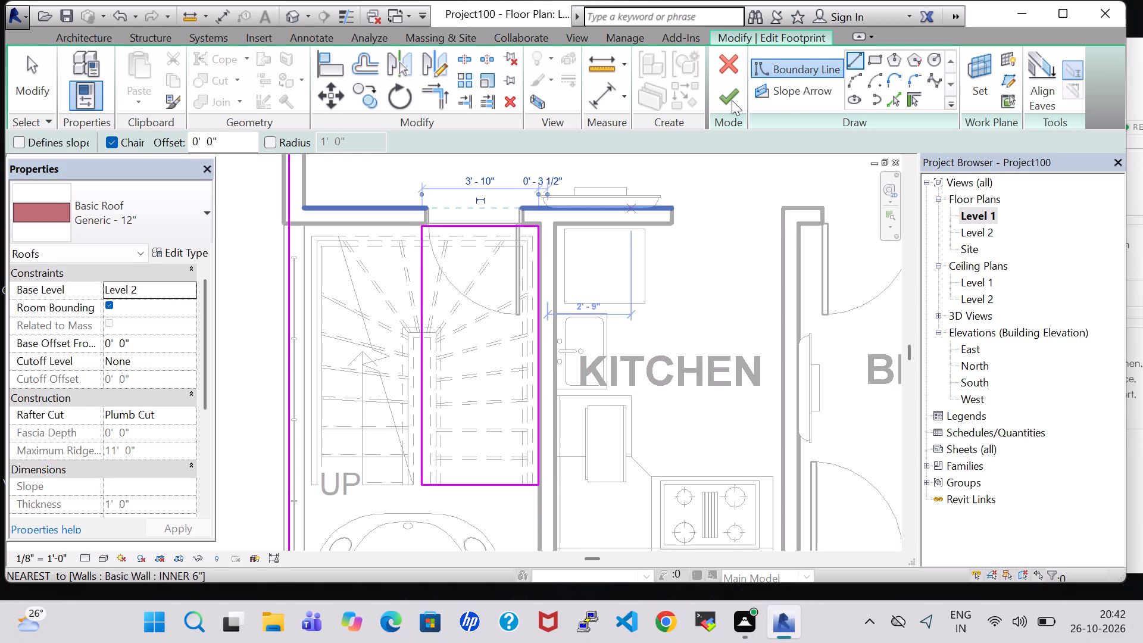
left_click(730, 100)
Examine the roof opening above the staircase in the 3D view and compare it with the Level 1 floor plan.
left_click(296, 11)
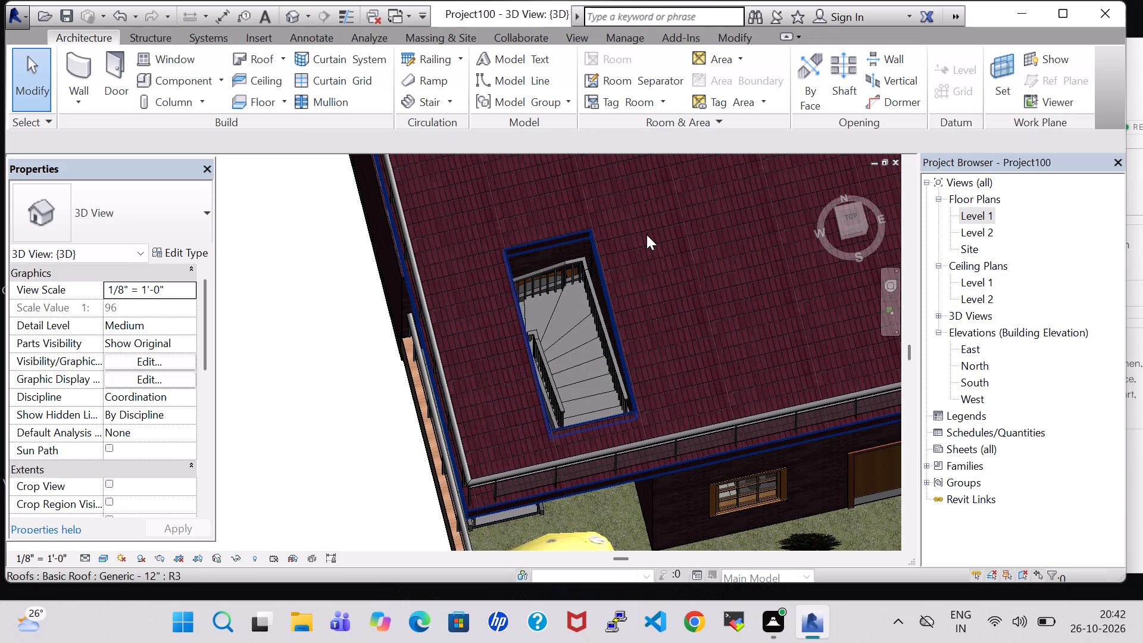
middle_click(651, 259, "shift")
middle_click_drag(649, 257, 622, 239, "shift")
middle_click(620, 235, "shift")
middle_click_drag(619, 227, 619, 224, "shift")
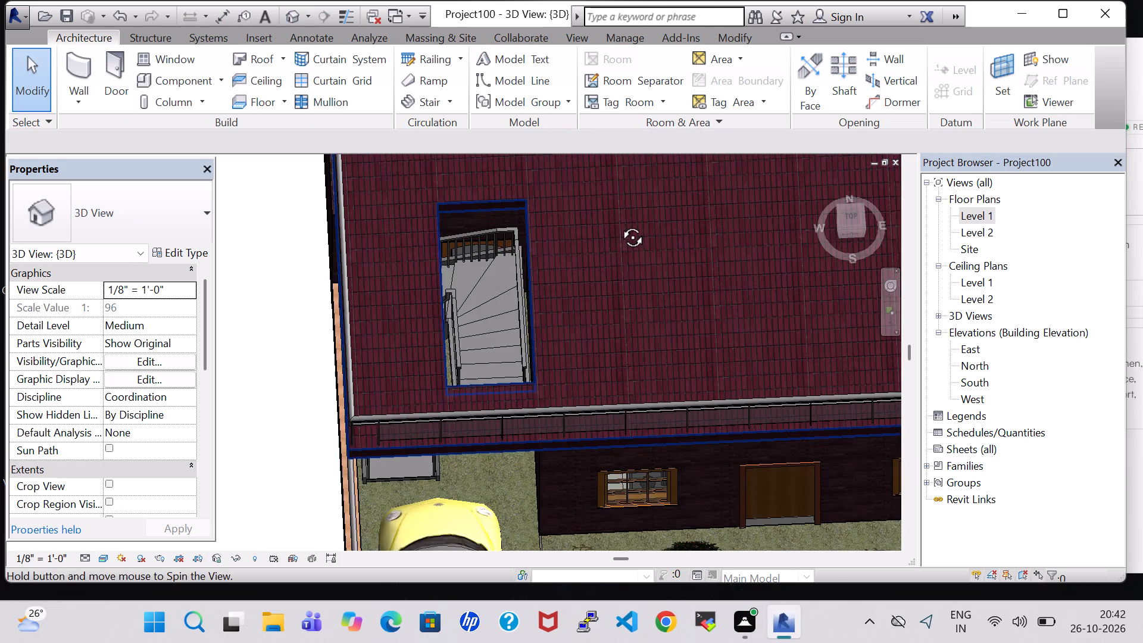
middle_click_drag(619, 224, 617, 200, "shift")
middle_click_drag(540, 241, 567, 324, "shift")
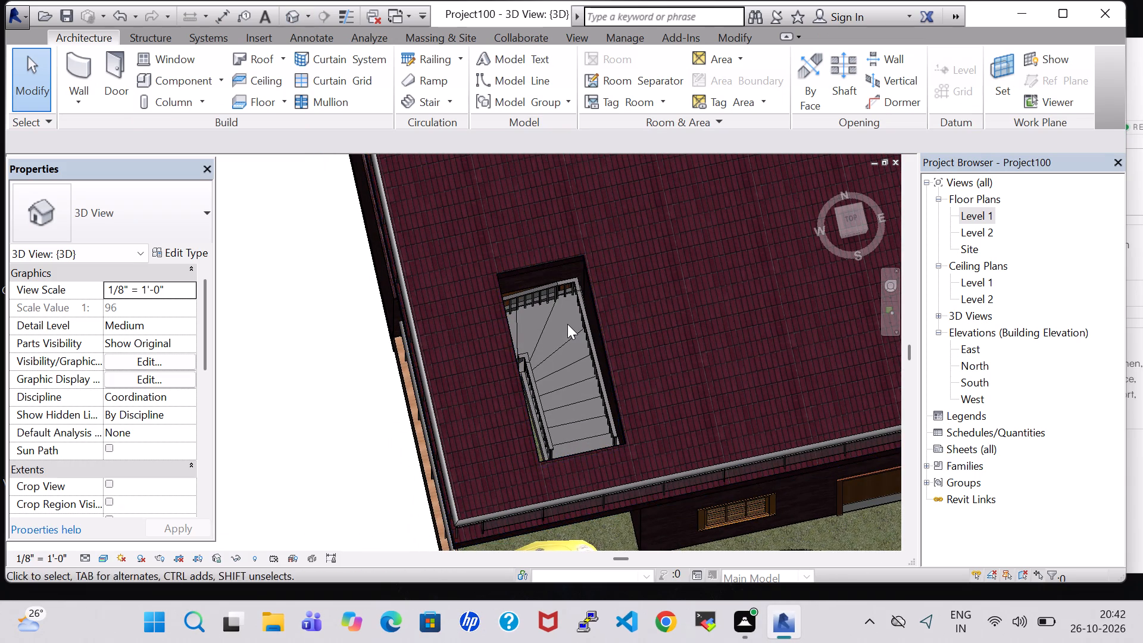
double_click(982, 216)
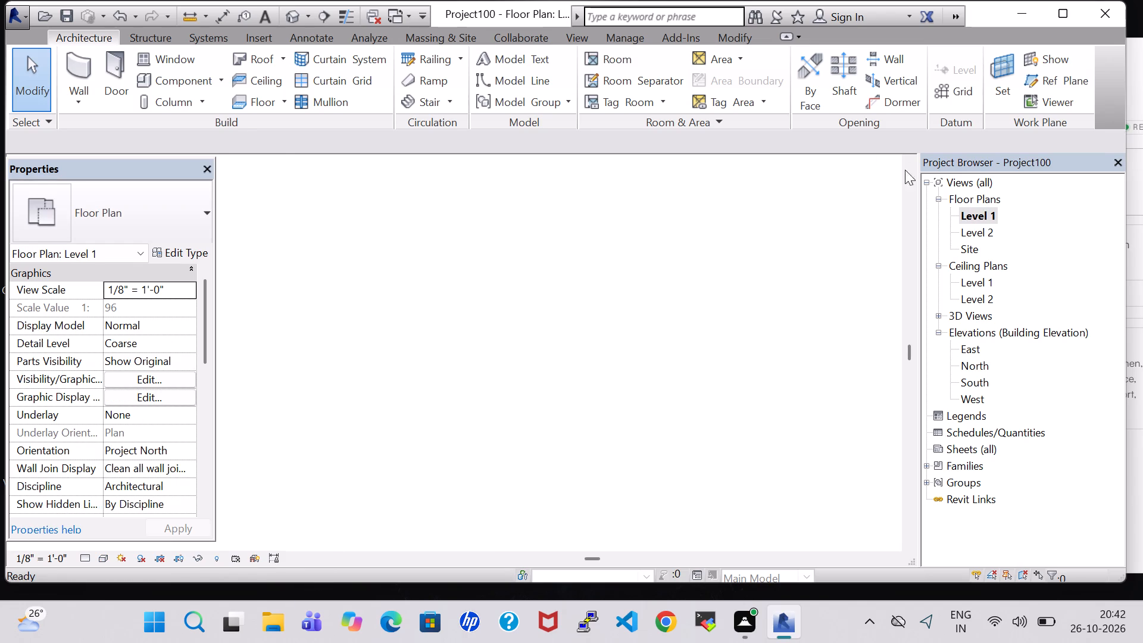
left_click(298, 10)
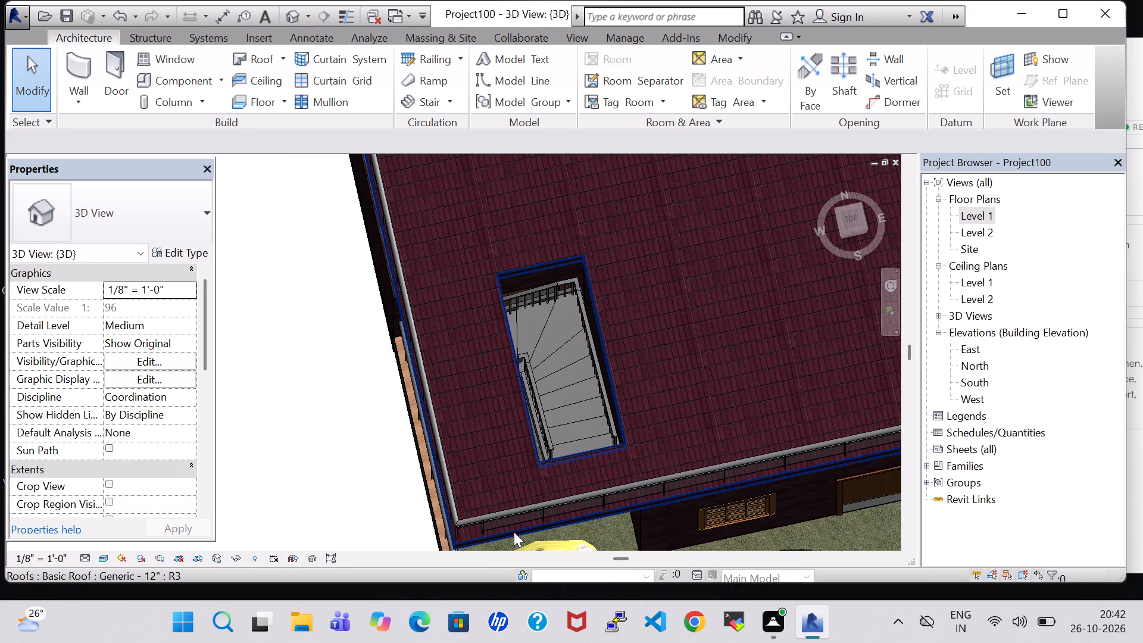
left_click(514, 532)
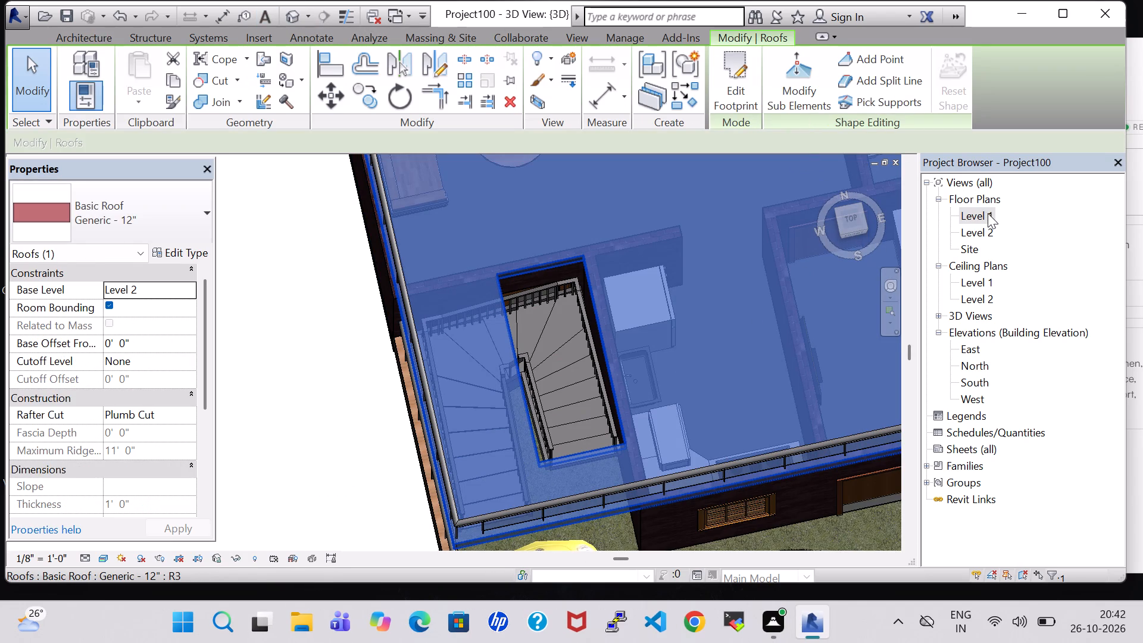
double_click(983, 213)
scroll(594, 326, "down", 2)
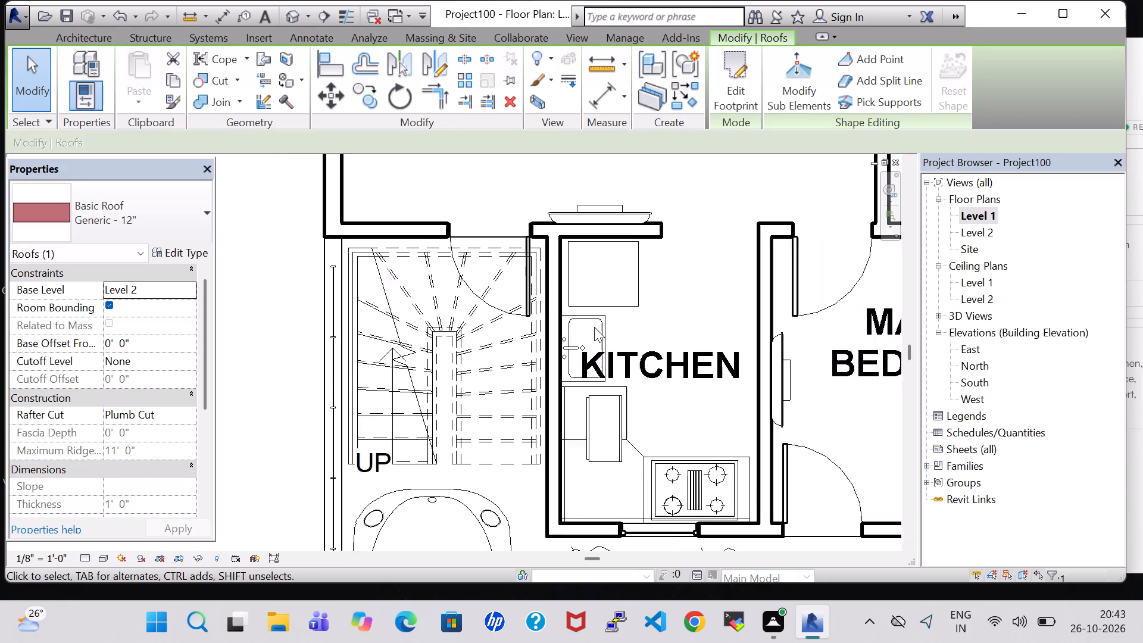
scroll(594, 327, "down", 2)
middle_click_drag(594, 327, 644, 210)
middle_click(644, 210)
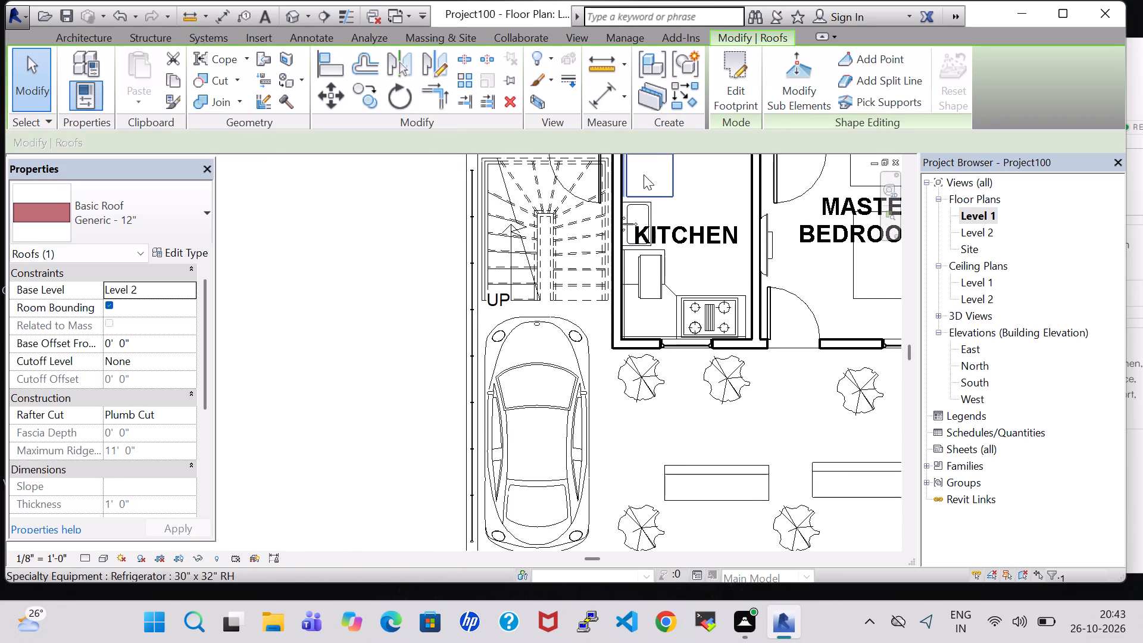
scroll(656, 416, "down", 1)
left_click(292, 17)
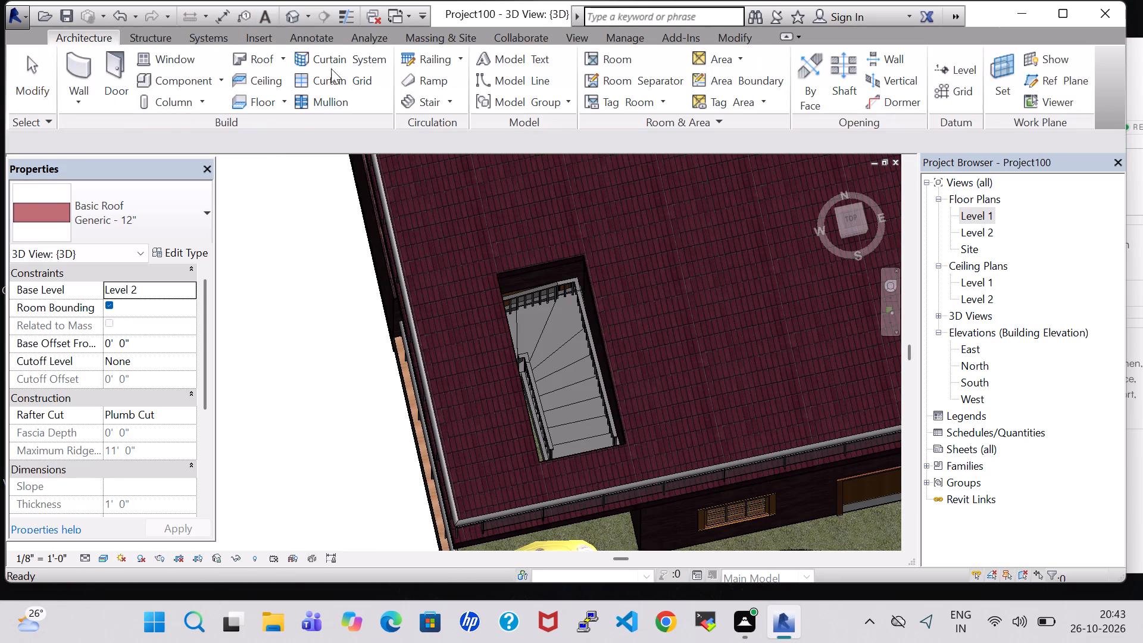
Extend the stair opening in the roof footprint toward the front, to about 1' 7" from the roof's front edge.
double_click(492, 535)
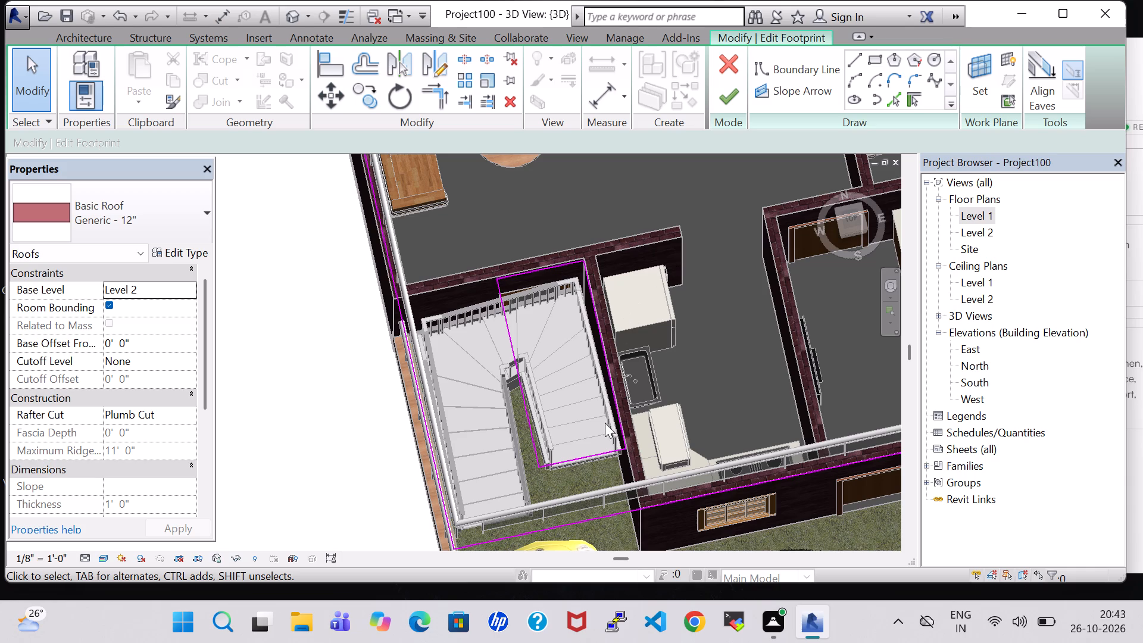
left_click(593, 455)
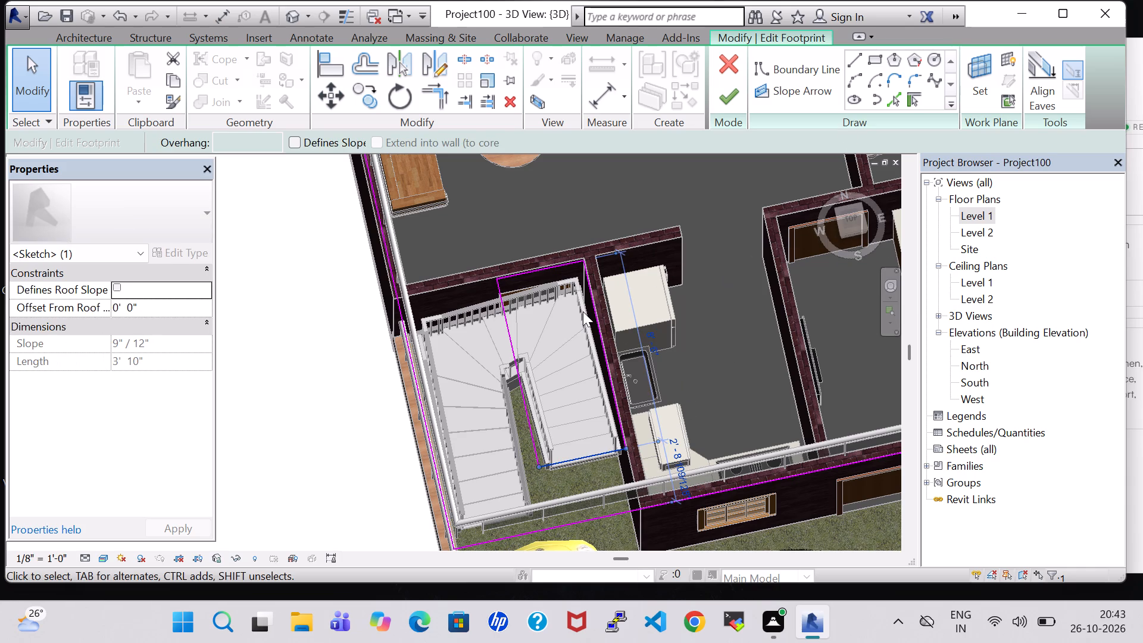
key("Down")
key("Down")
key("Down")
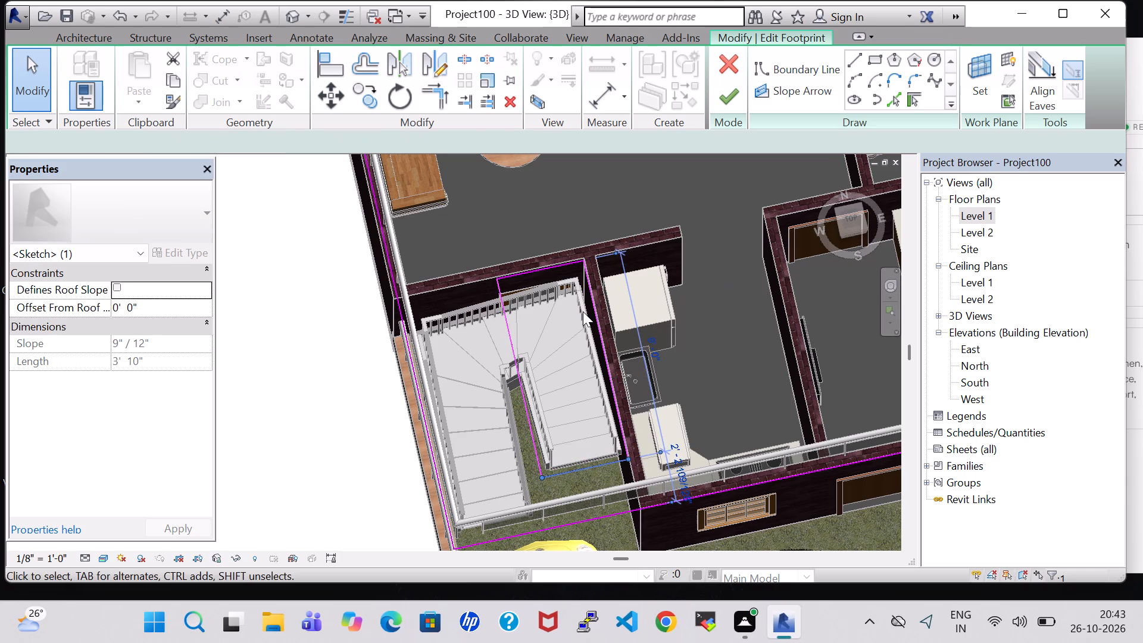
key("Down")
key("Down")
key("Down")
key("Down")
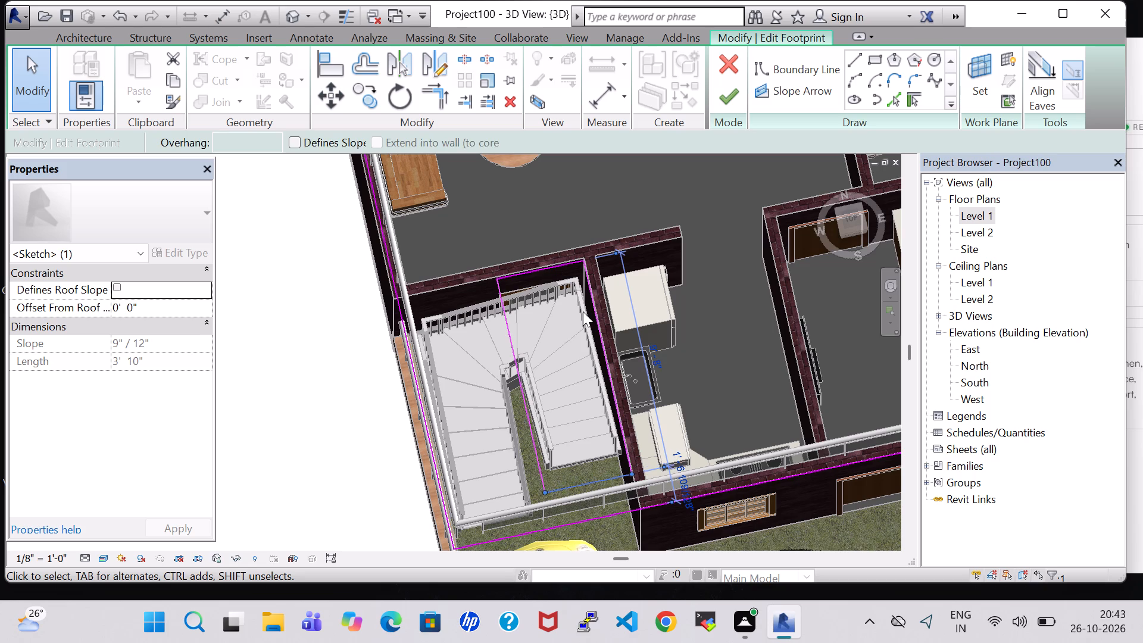
left_click(722, 101)
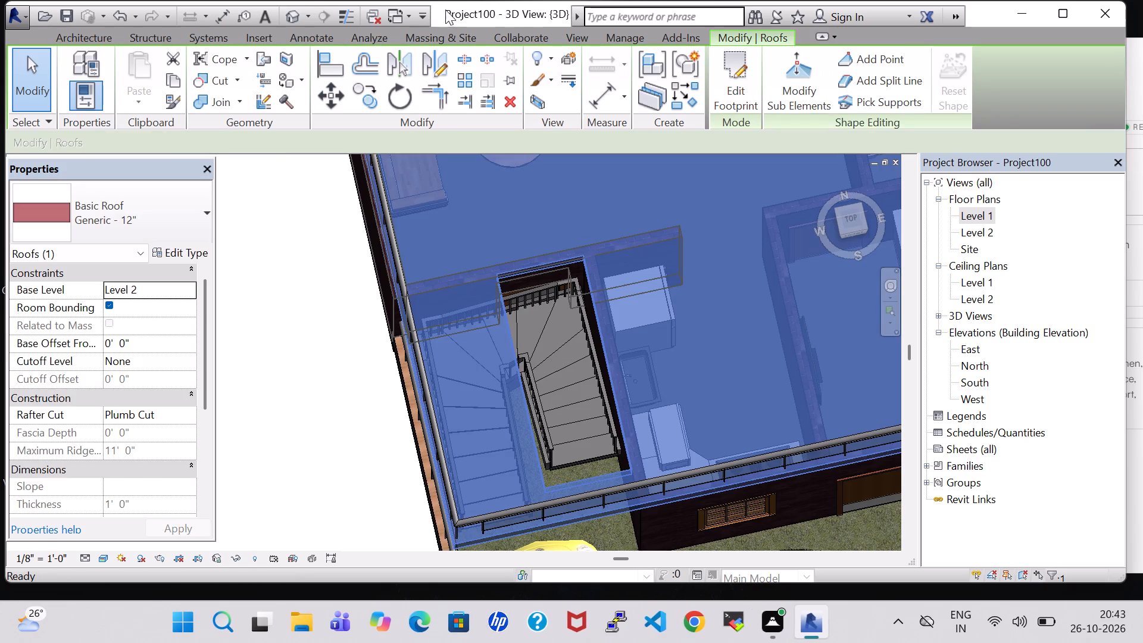
Examine the extended roof opening, stairs, parking and furnished front yard from the front in the 3D view.
left_click(290, 17)
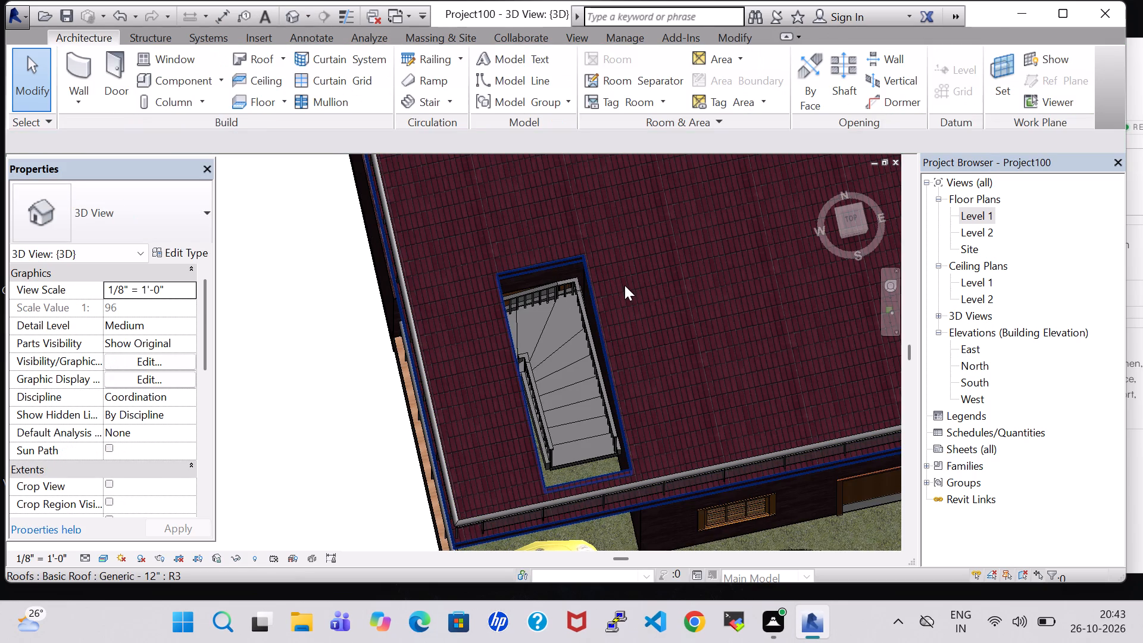
middle_click_drag(624, 285, 605, 126, "shift")
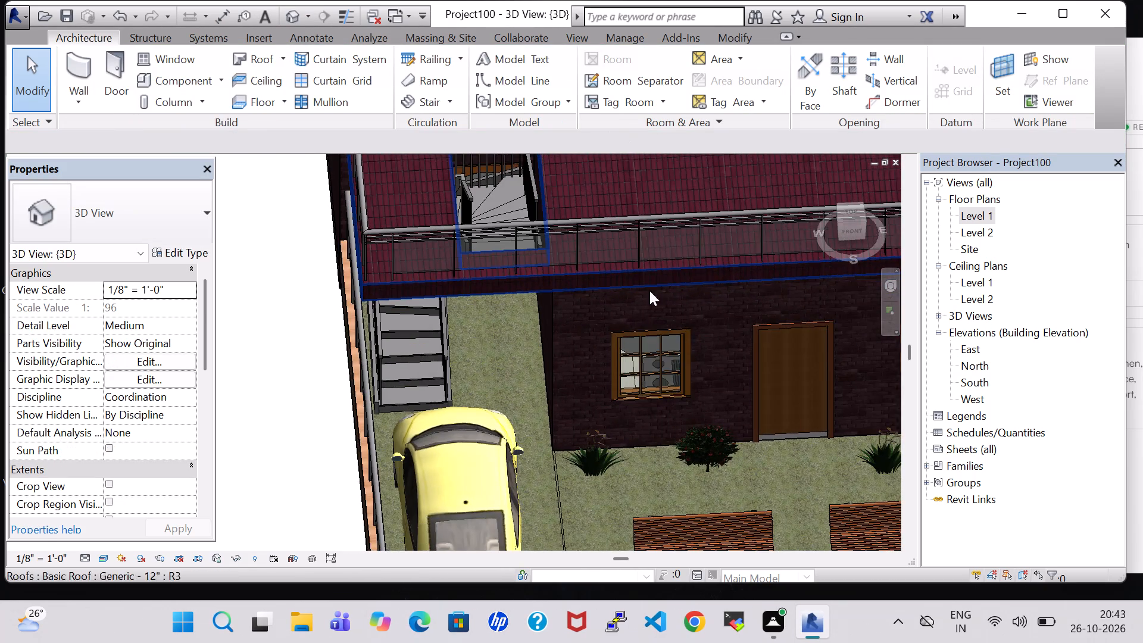
middle_click_drag(501, 337, 483, 157, "shift")
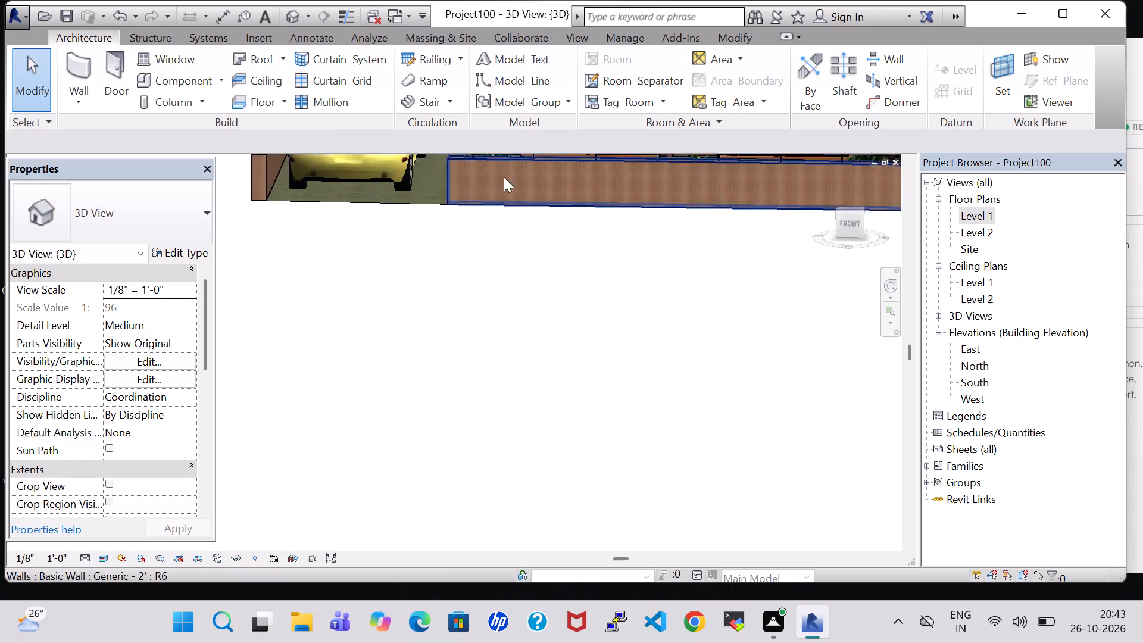
scroll(504, 182, "down", 3)
middle_click_drag(532, 224, 539, 295, "shift")
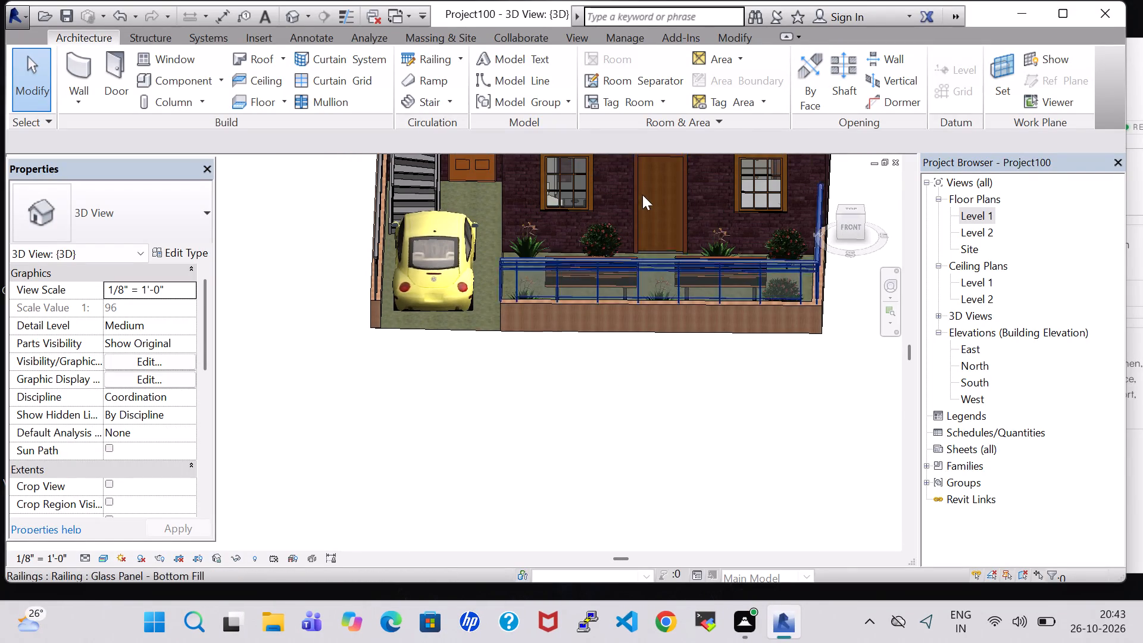
middle_click_drag(715, 203, 708, 304, "shift")
scroll(698, 311, "up", 1)
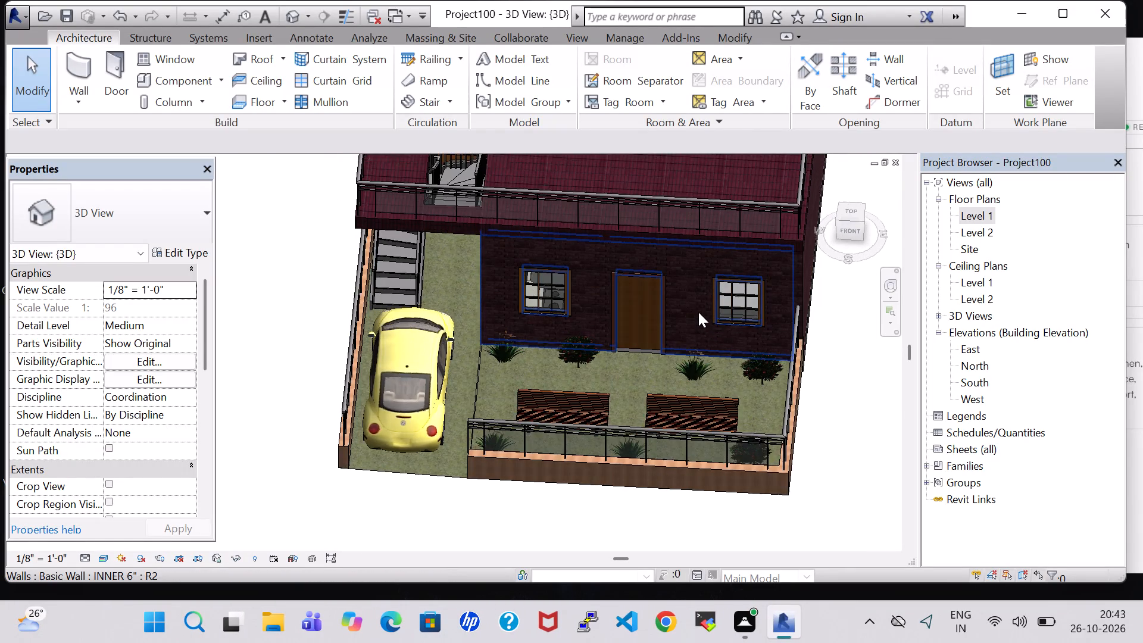
scroll(698, 312, "up", 2)
middle_click_drag(445, 398, 544, 376)
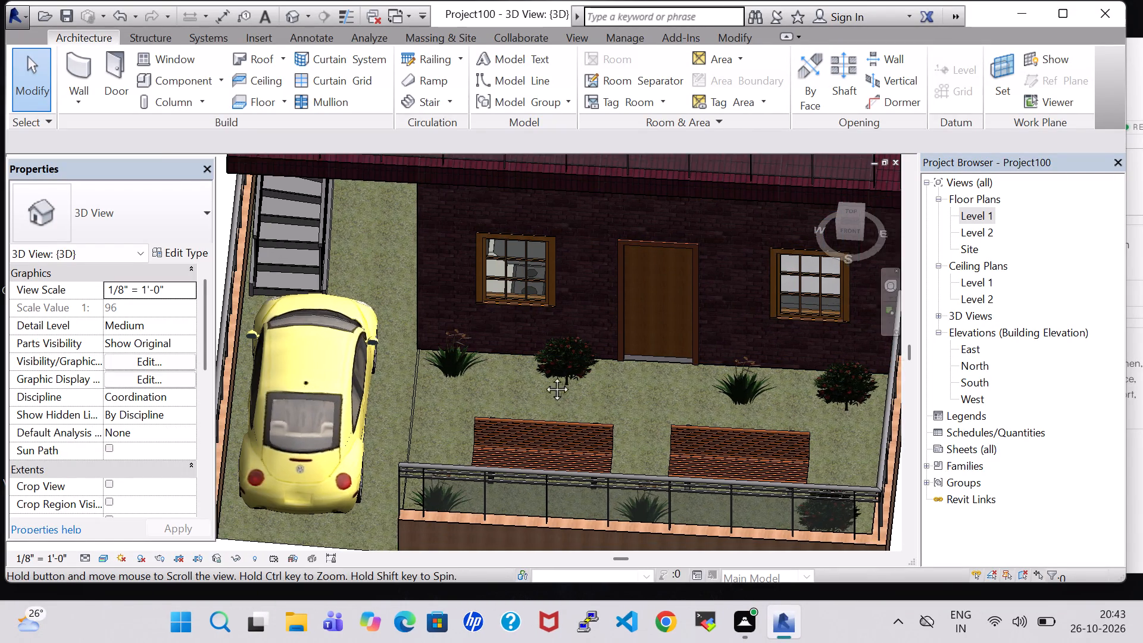
Nudge the RPC Beetle car away from the stairs toward the front edge of the parking strip, keeping its sideways position.
middle_click_drag(544, 376, 571, 374)
left_click(423, 335)
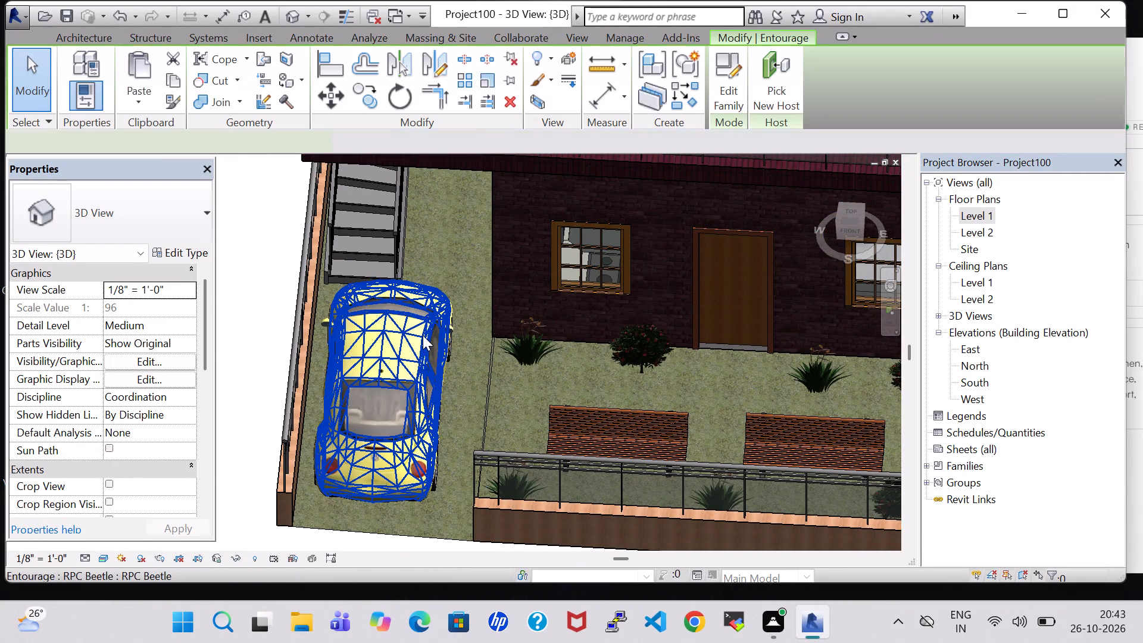
key("Down")
key("Down")
key("Down")
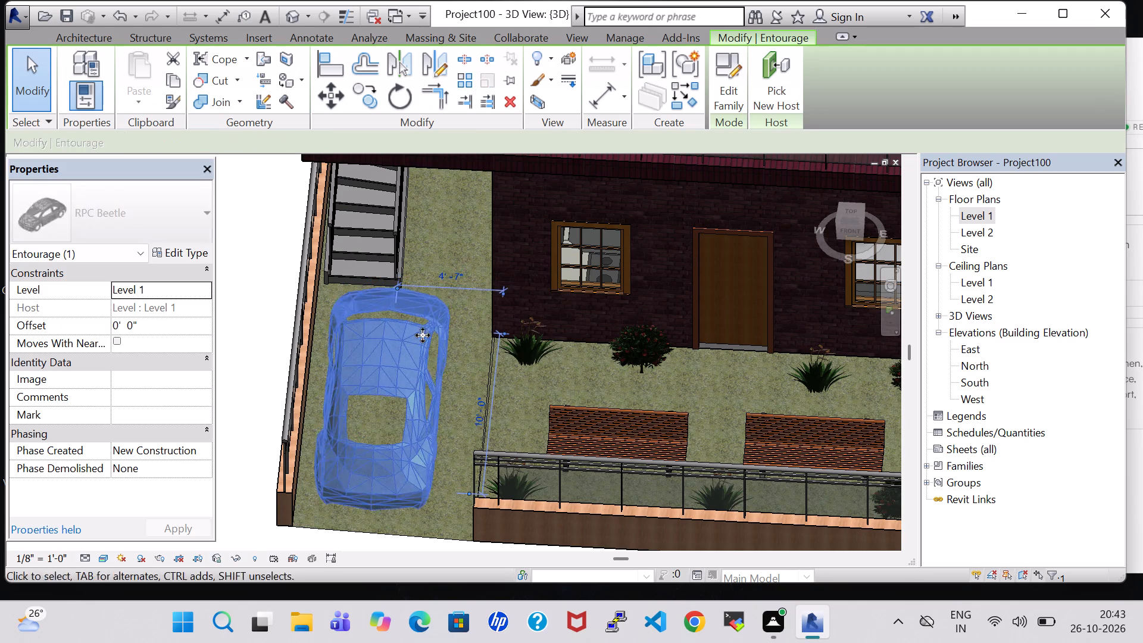
key("Down")
key("Down")
key("Down")
key("Down")
key("Down")
key("Left")
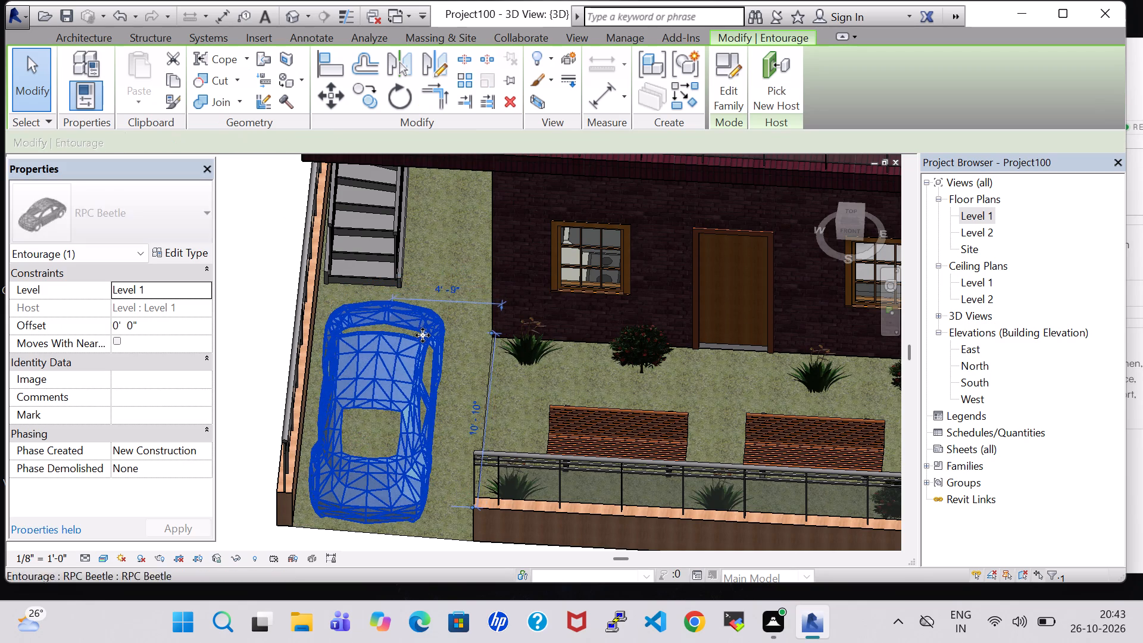
key("Left")
key("Right")
key("Right")
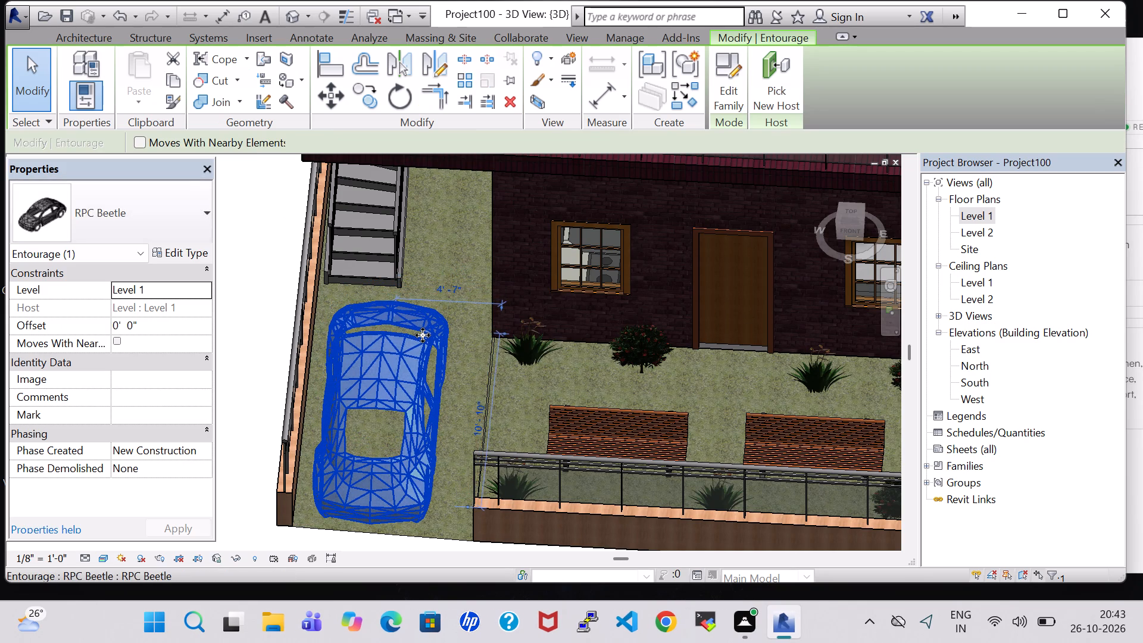
left_click(234, 243)
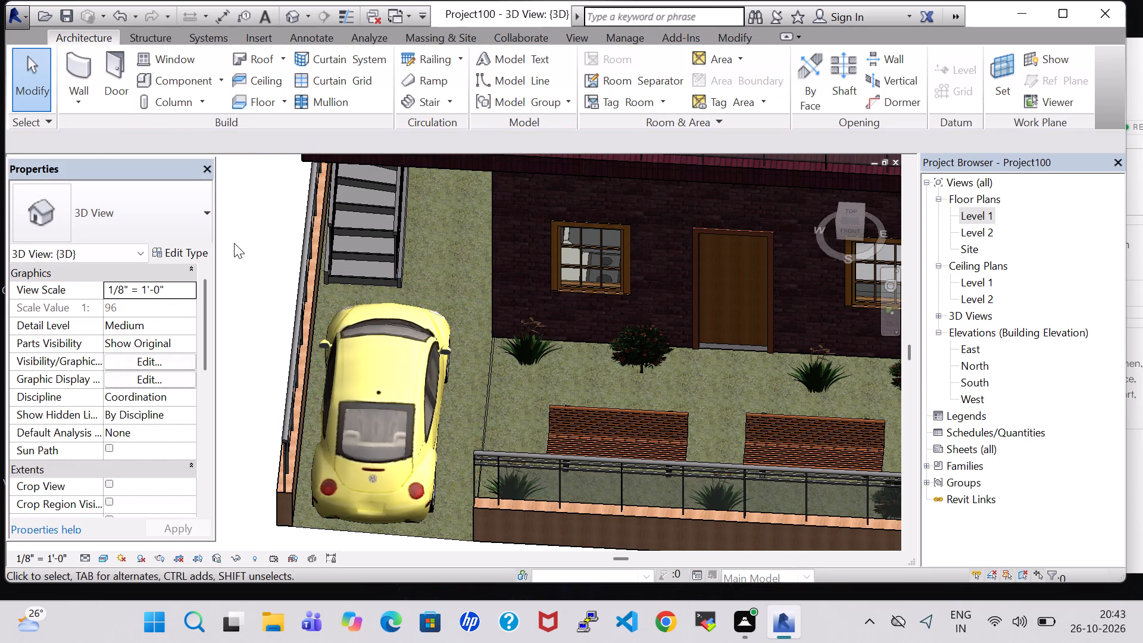
Examine the repositioned car, the roof opening above the stairs and the railed front yard from several angles in 3D.
middle_click_drag(551, 378, 549, 306, "shift")
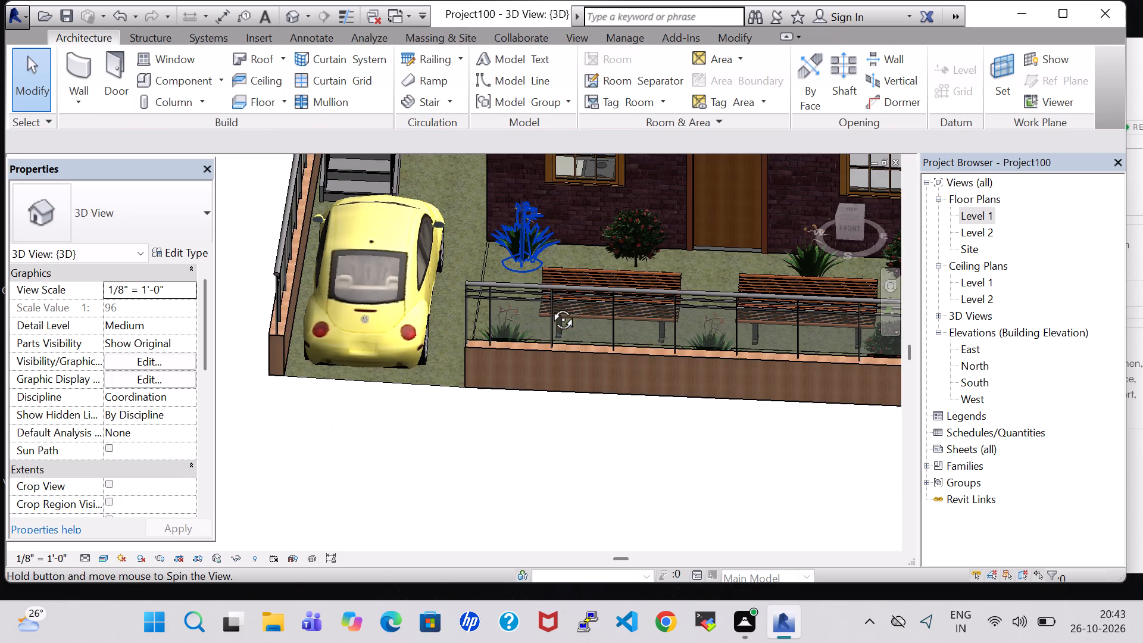
middle_click_drag(684, 260, 595, 284)
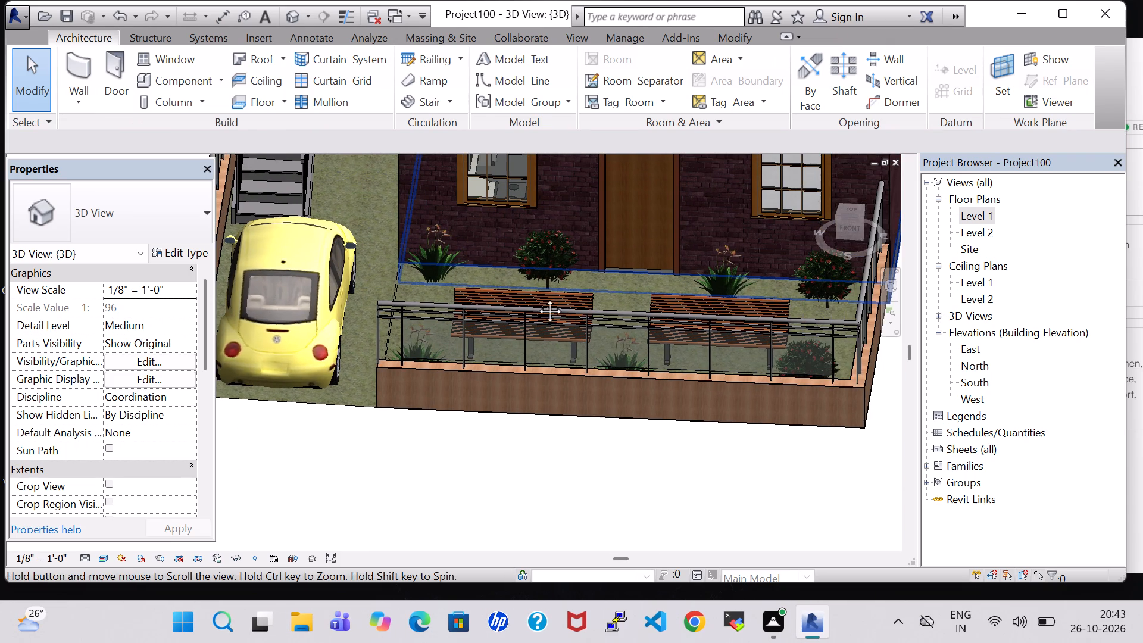
middle_click_drag(607, 388, 641, 538, "shift")
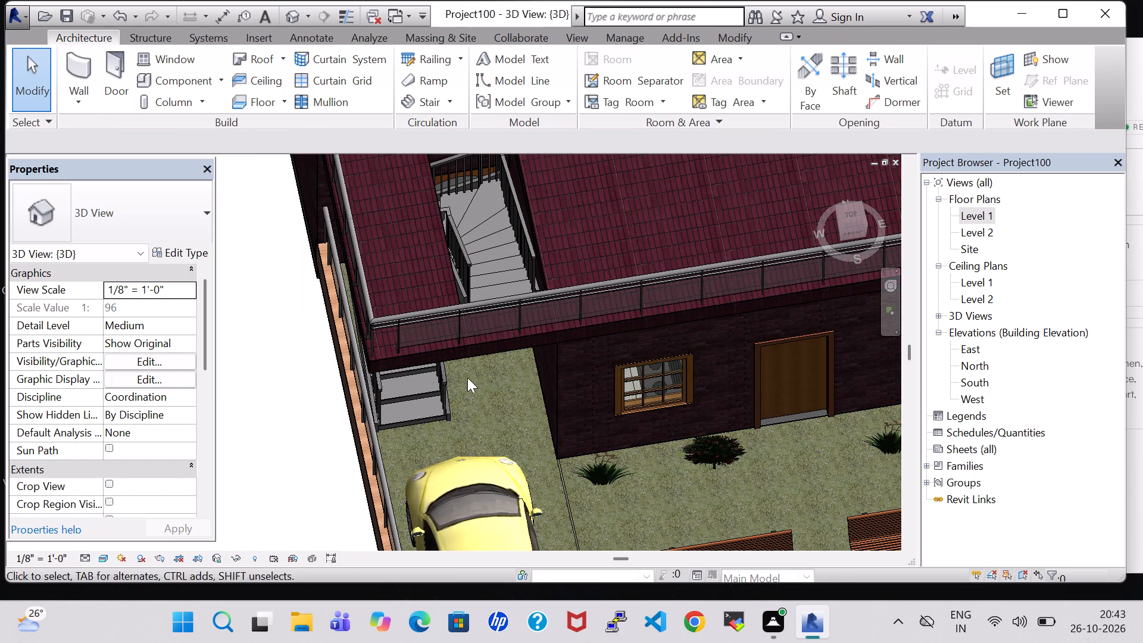
middle_click_drag(498, 391, 437, 248, "shift")
middle_click_drag(358, 232, 360, 232)
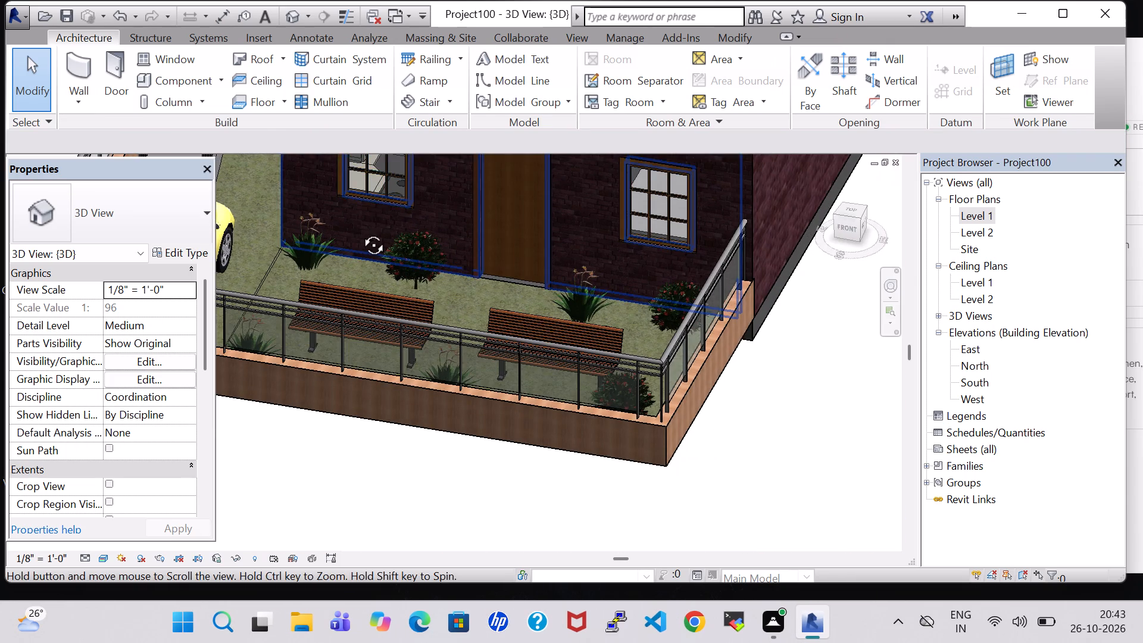
middle_click_drag(360, 232, 390, 199)
middle_click_drag(388, 194, 442, 385)
middle_click_drag(432, 320, 432, 319, "shift")
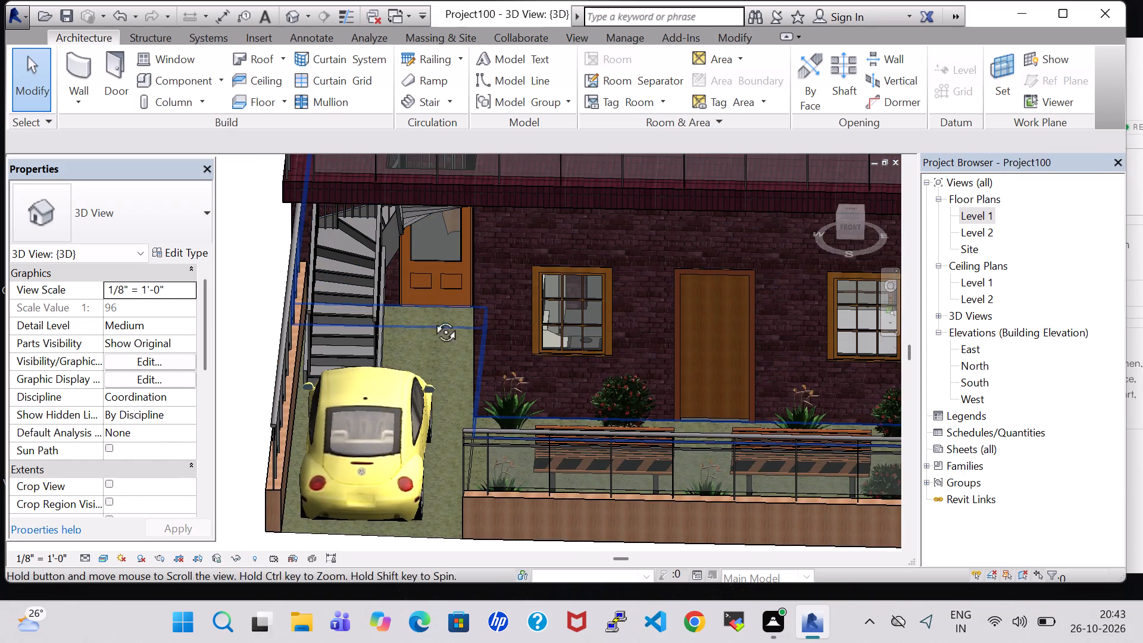
middle_click_drag(432, 319, 429, 261, "shift")
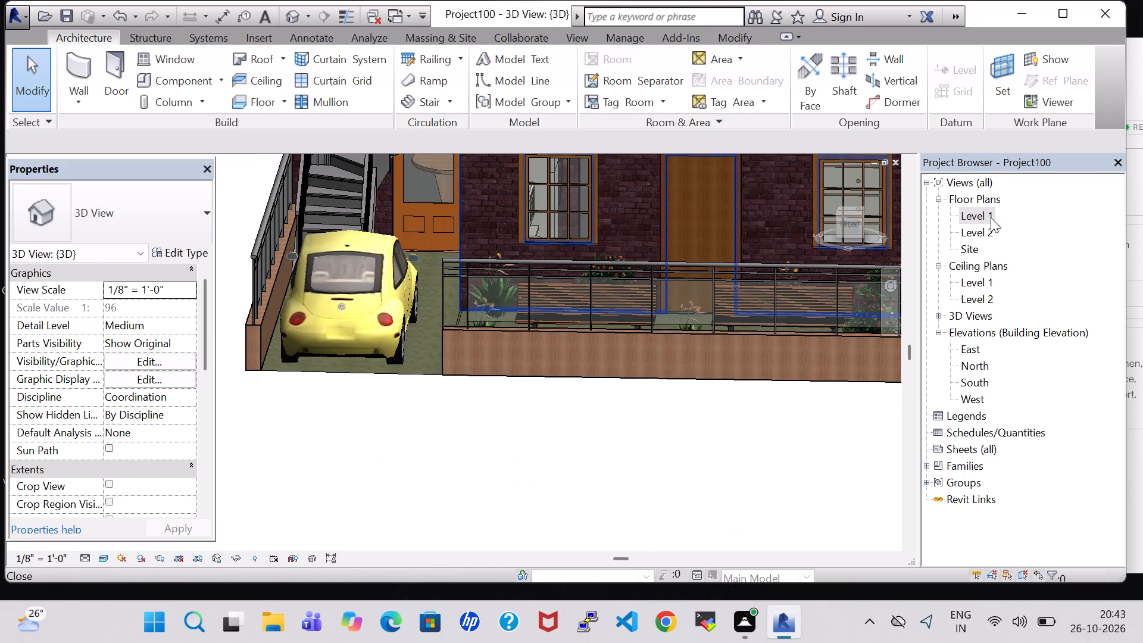
Place two tagged rooms on the Level 1 floor plan, one between the stairs and car, one in the front yard.
double_click(985, 218)
scroll(733, 417, "down", 5)
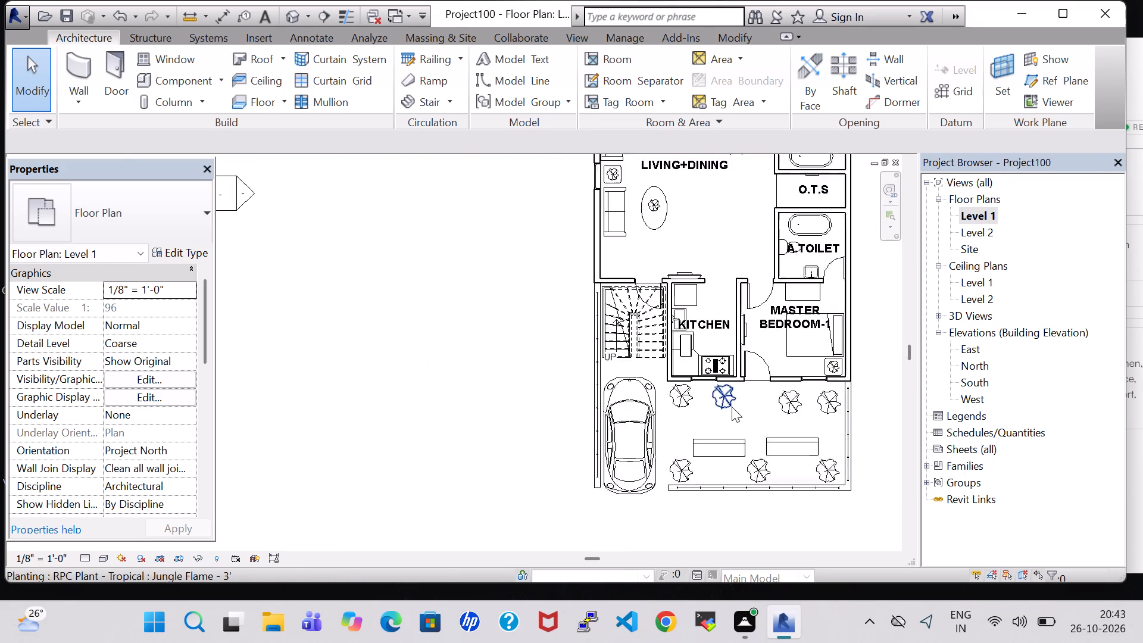
middle_click_drag(732, 401, 667, 409)
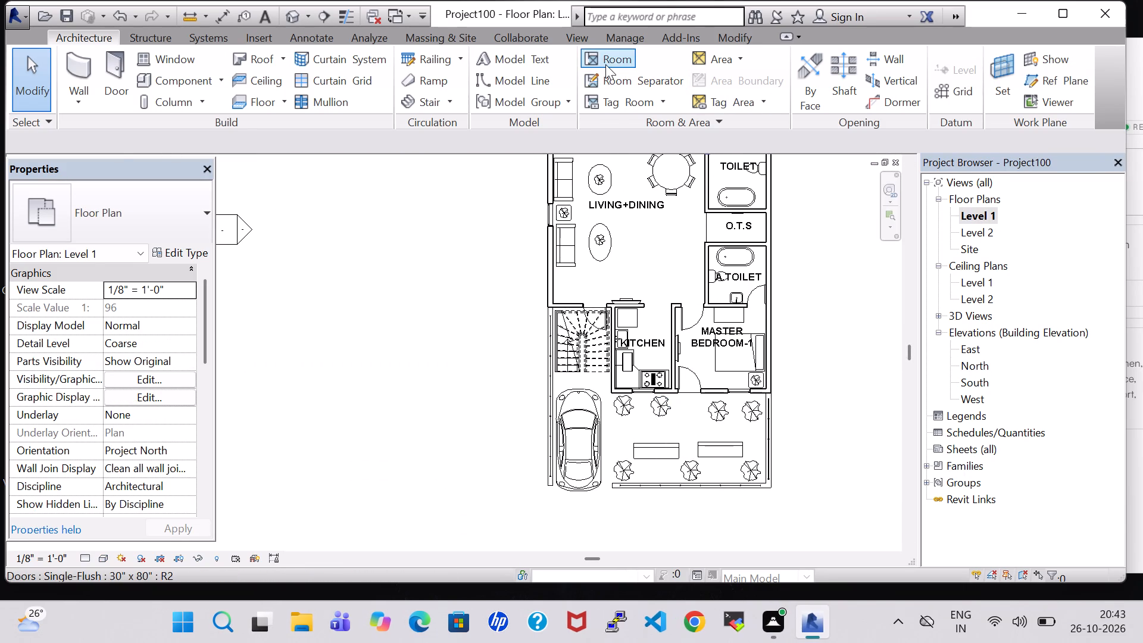
left_click(605, 64)
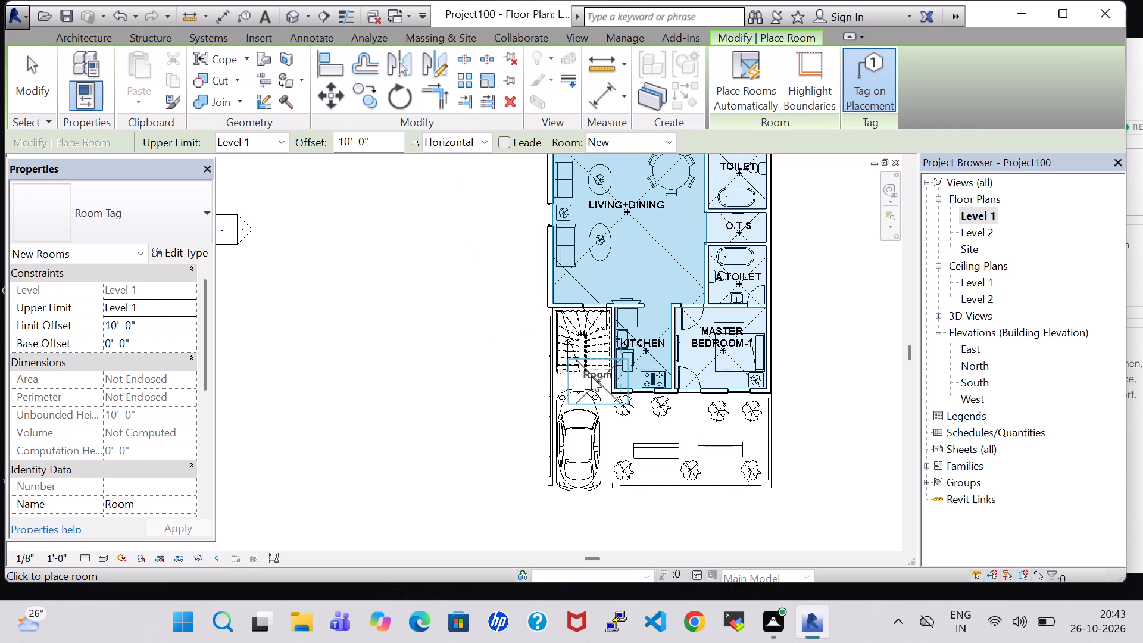
scroll(583, 388, "up", 3)
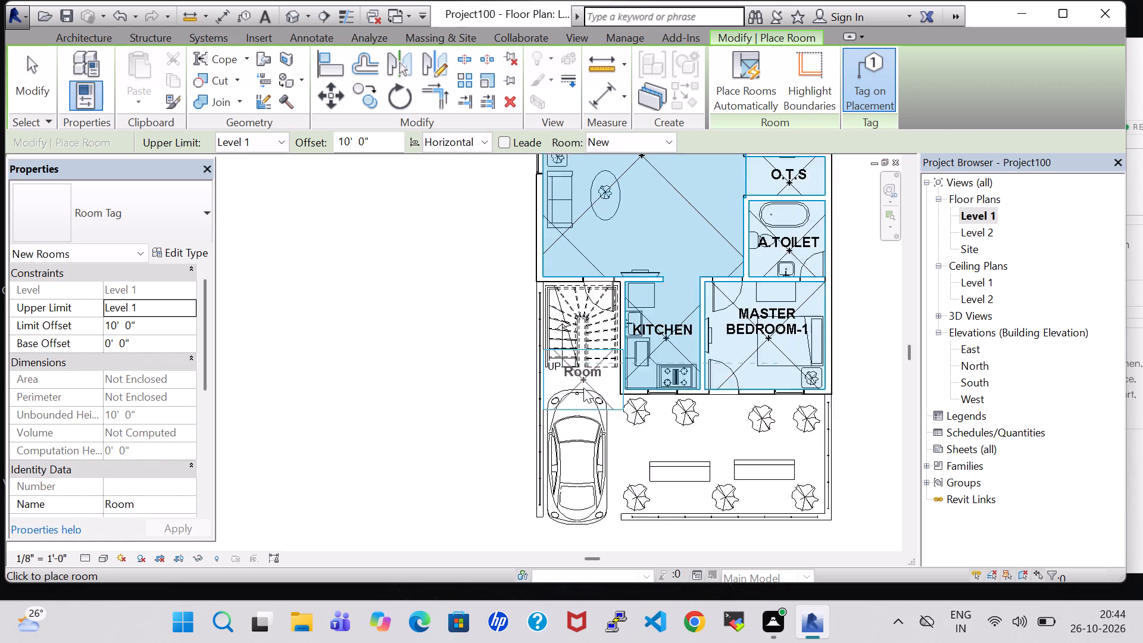
scroll(583, 388, "up", 2)
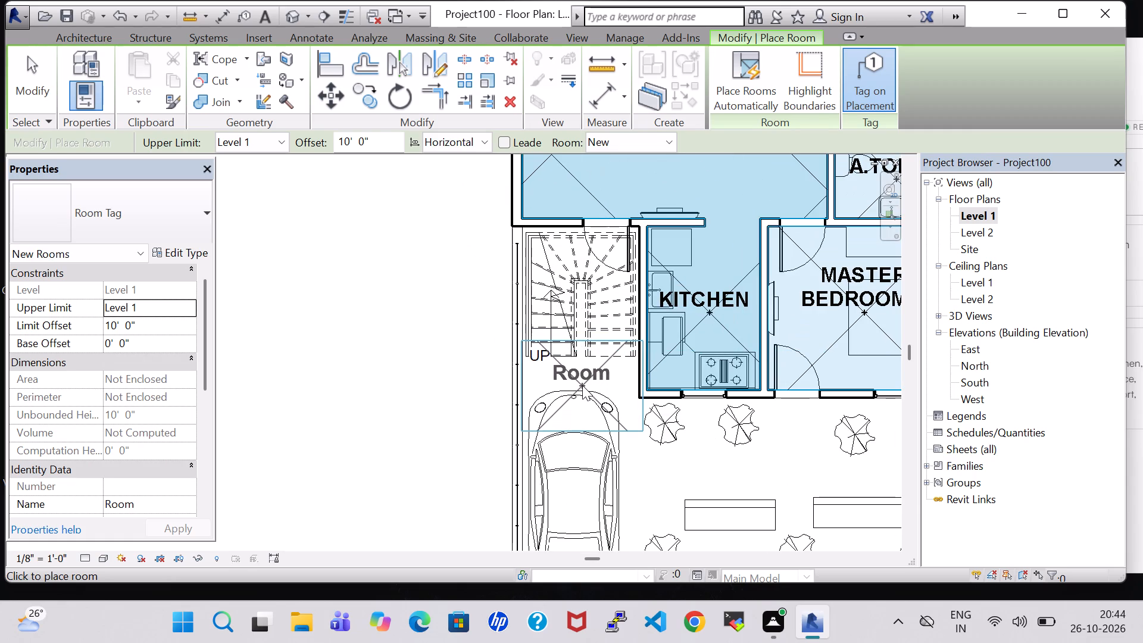
left_click(582, 385)
left_click(780, 453)
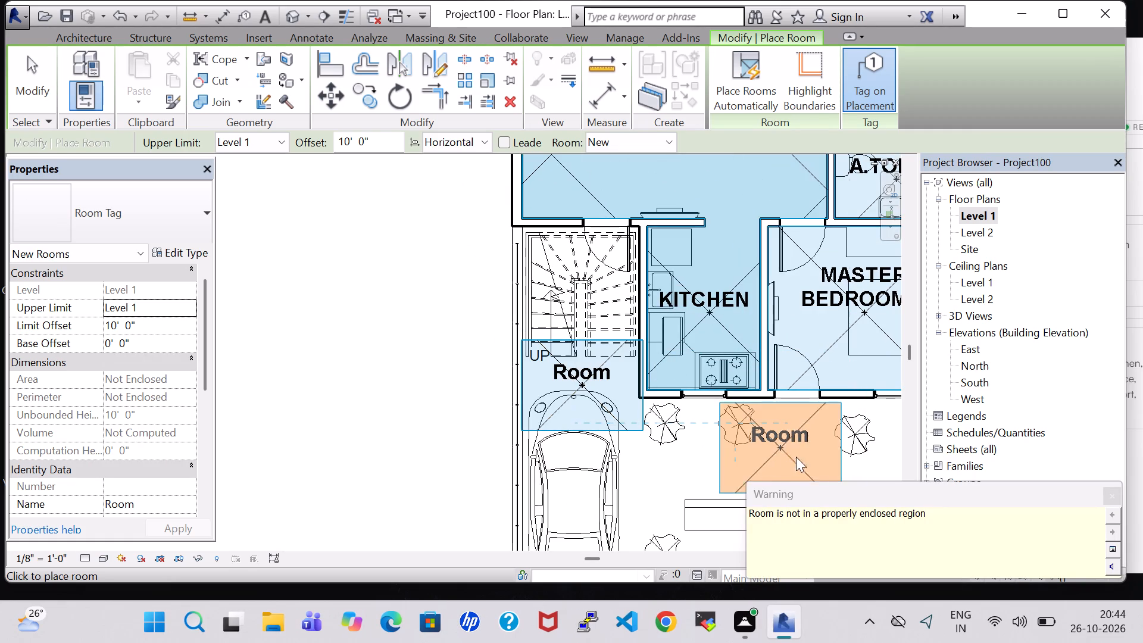
key("Escape")
key("Escape")
Rename the front yard's room as VARANDAH /LAWN through its tag.
double_click(779, 436)
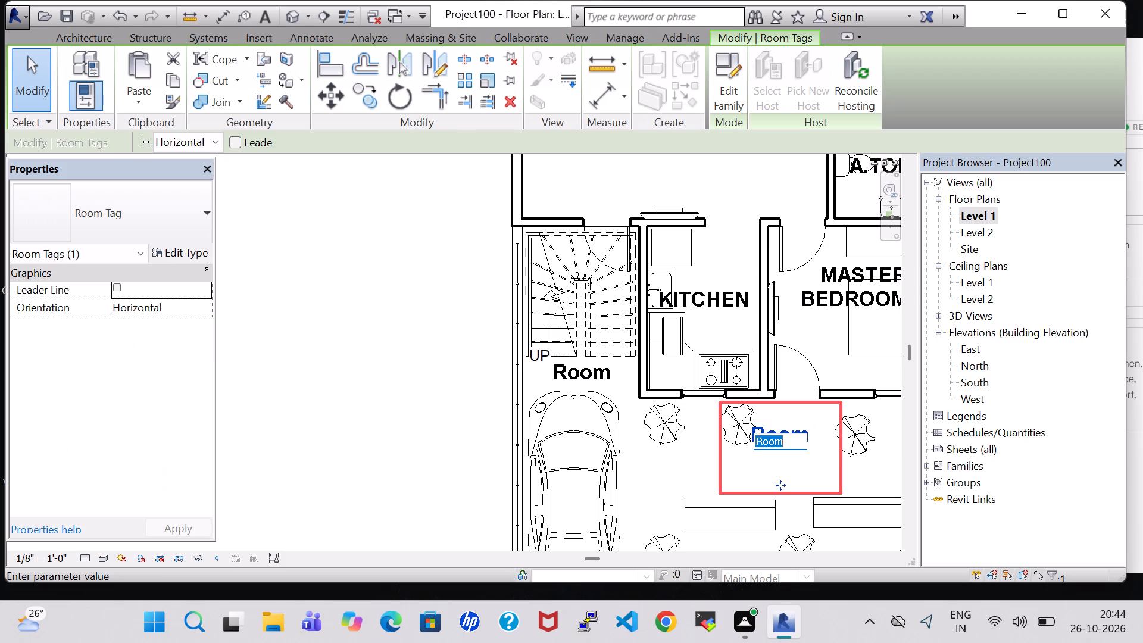
key("BackSpace")
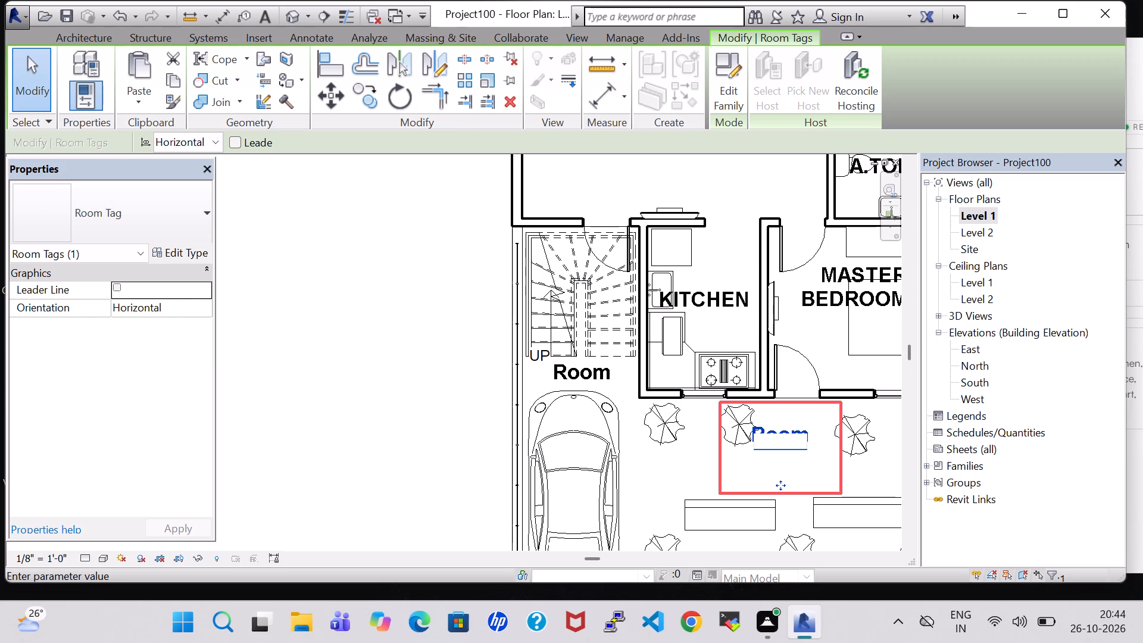
type("VARAN")
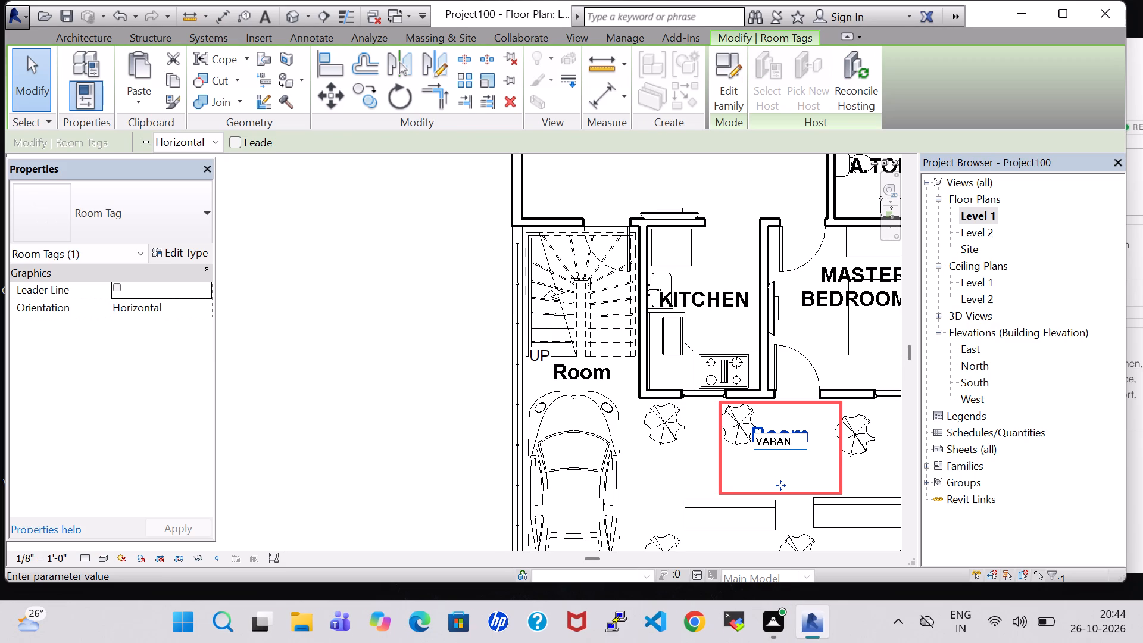
type("DAH")
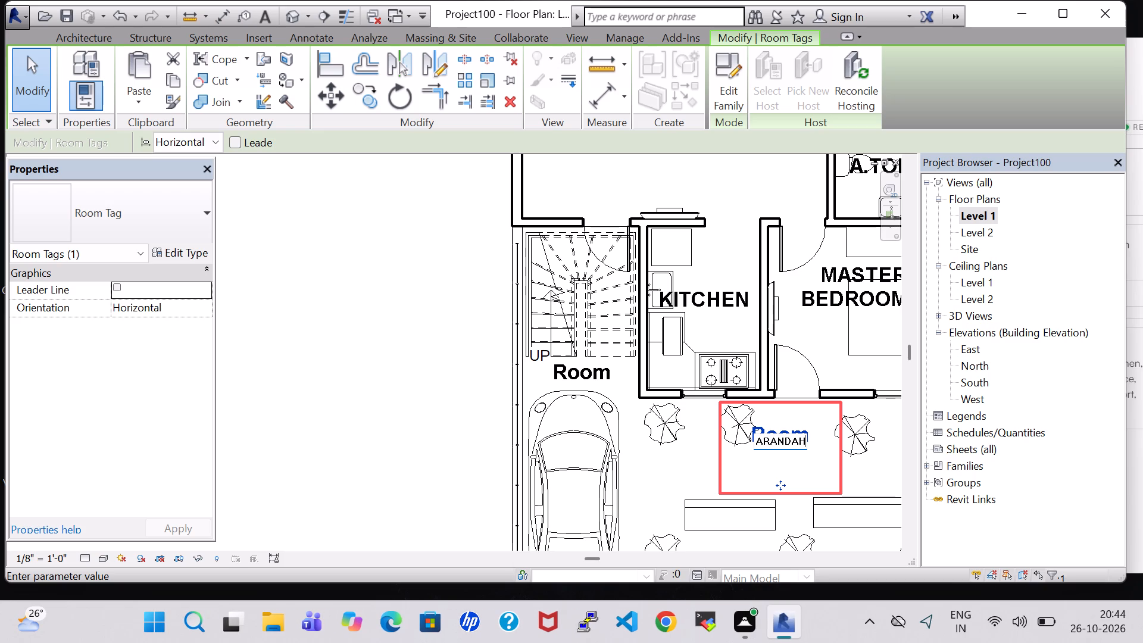
key("space")
key("slash")
type("LAW")
key("n")
key("Return")
Nudge the VARANDAH /LAWN tag toward the benches, into the space between them and the upper row of plants.
key("Down")
key("Down")
key("Down")
key("Down")
key("Down")
key("Down")
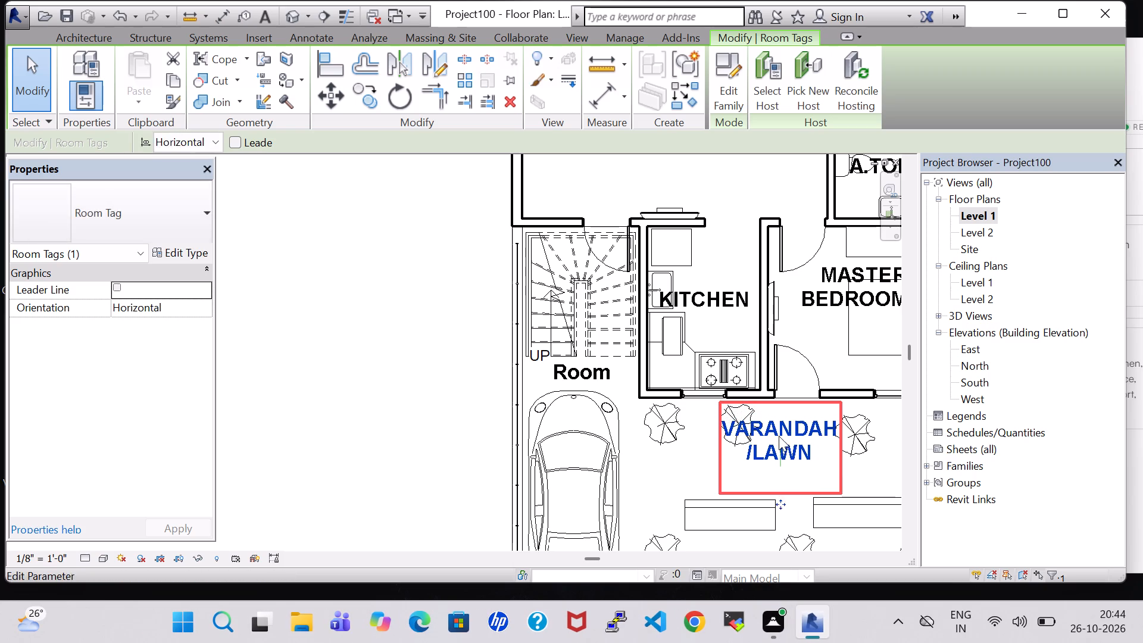
key("Down")
key("Down")
key("Down")
key("Down")
key("Down")
key("Down")
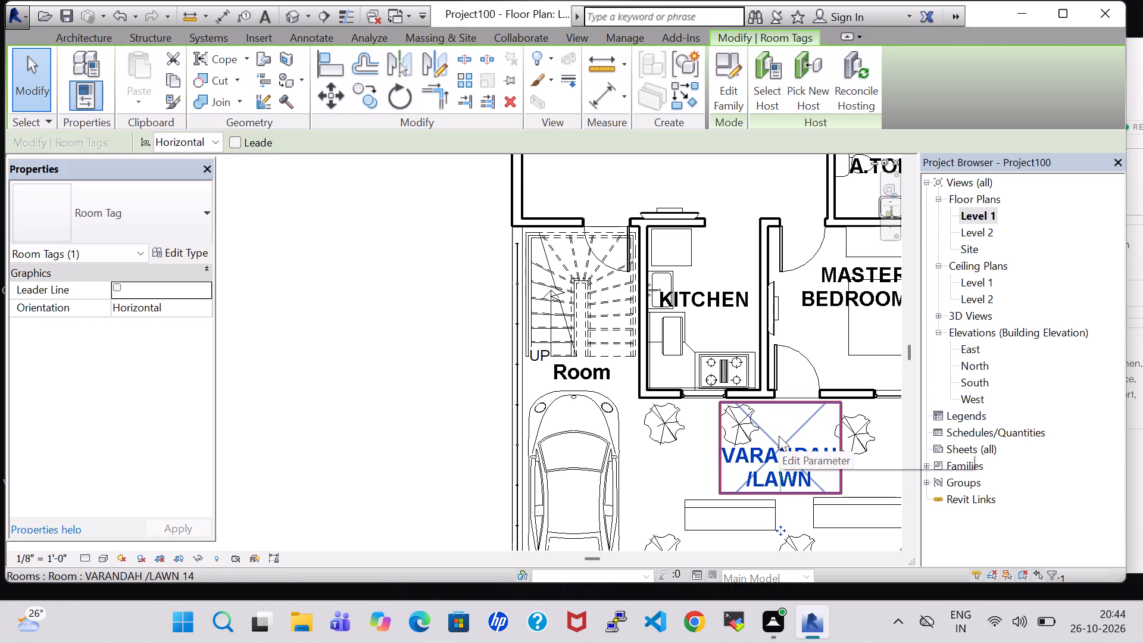
left_click(675, 471)
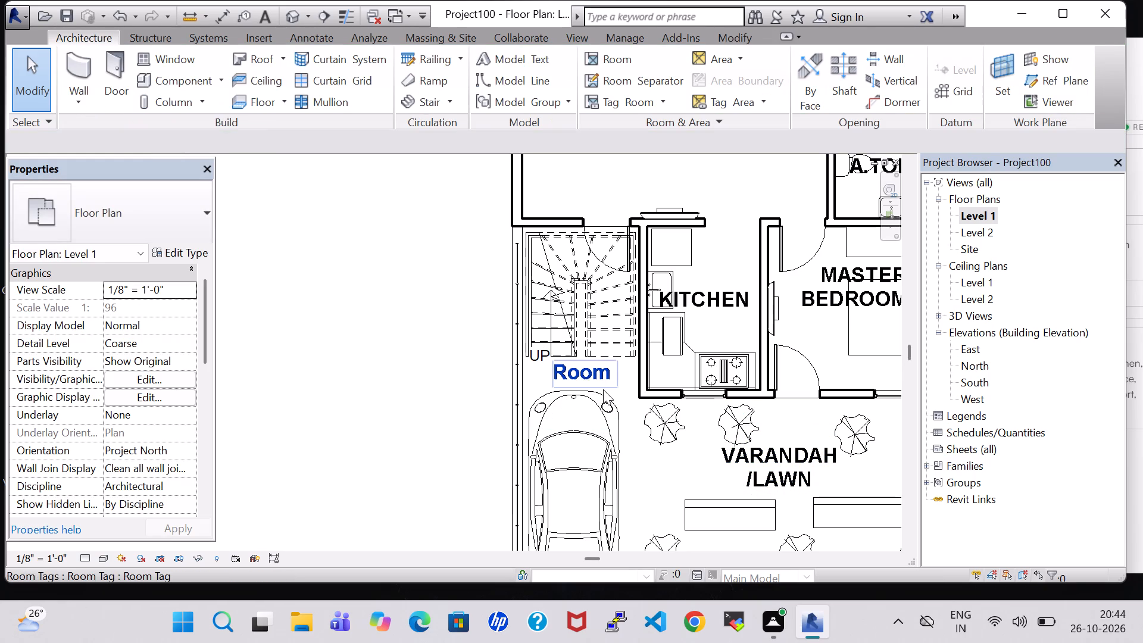
Rename the room between the stairs and the car as CAR PARKING through its tag.
left_click(580, 368)
left_click(580, 368)
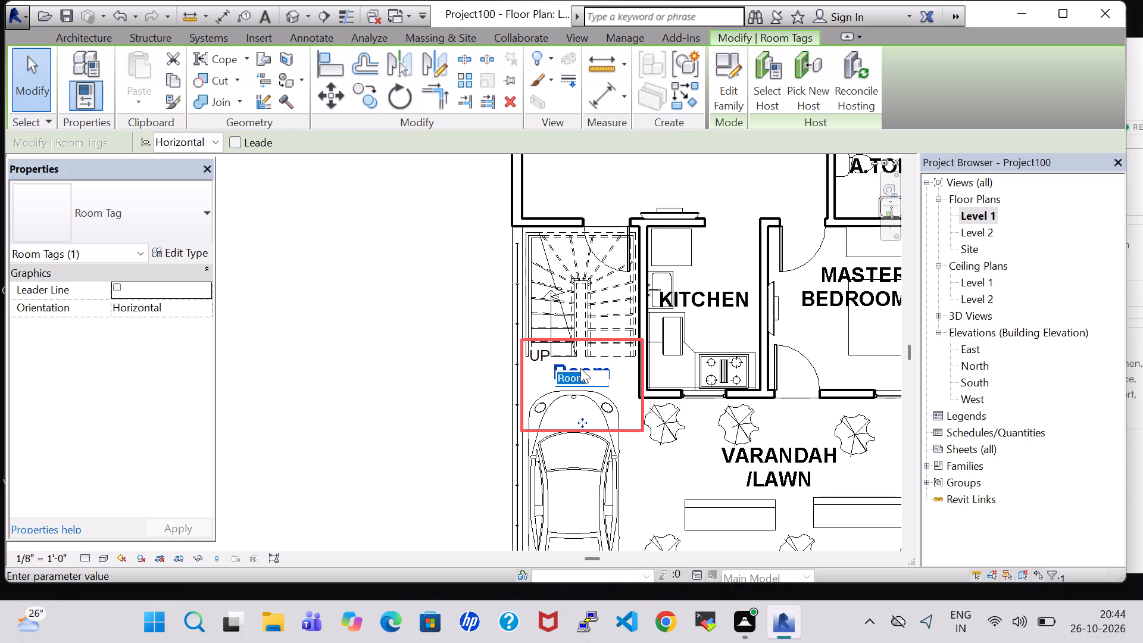
key("BackSpace")
type("CAR PARKING")
key("Return")
Nudge the CAR PARKING tag away from the stairs and slightly toward the yard, placing it over the middle of the car.
key("Down")
key("Down")
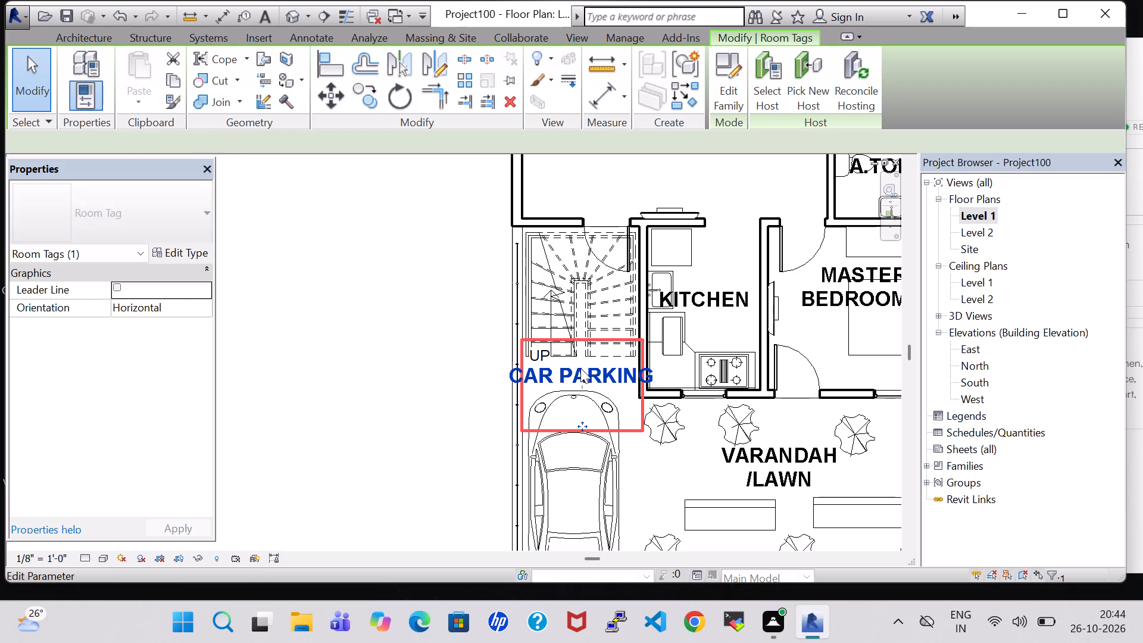
key("Down")
key("Down")
key("Down")
key("Down")
key("Down")
key("Down")
key("Down")
key("Down")
key("Down")
key("Down")
key("Down")
key("Down")
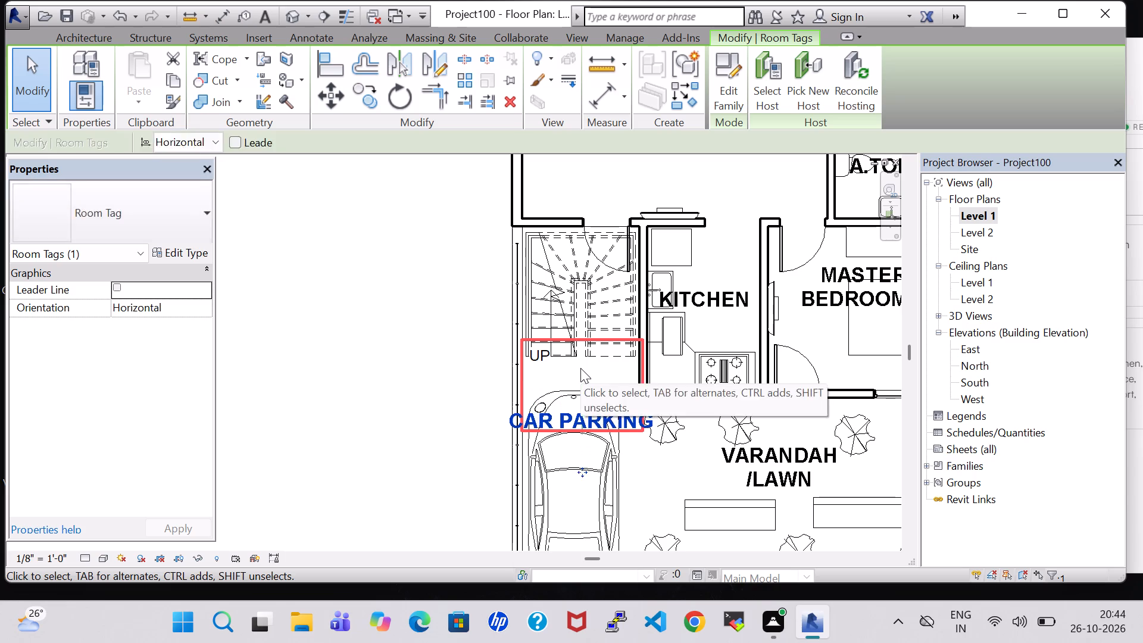
key("Down")
key("Down")
key("Down")
key("Down")
key("Down")
key("Down")
key("Down")
key("Down")
key("Down")
key("Down")
key("Down")
key("Down")
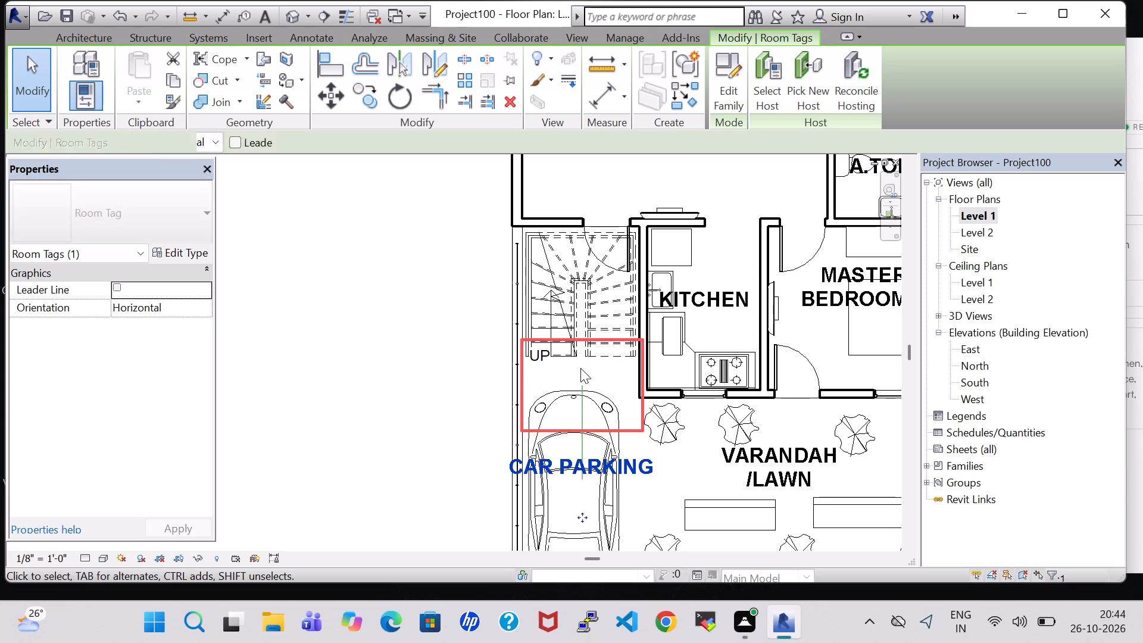
key("Down")
key("Right")
key("Right")
key("Down")
key("Down")
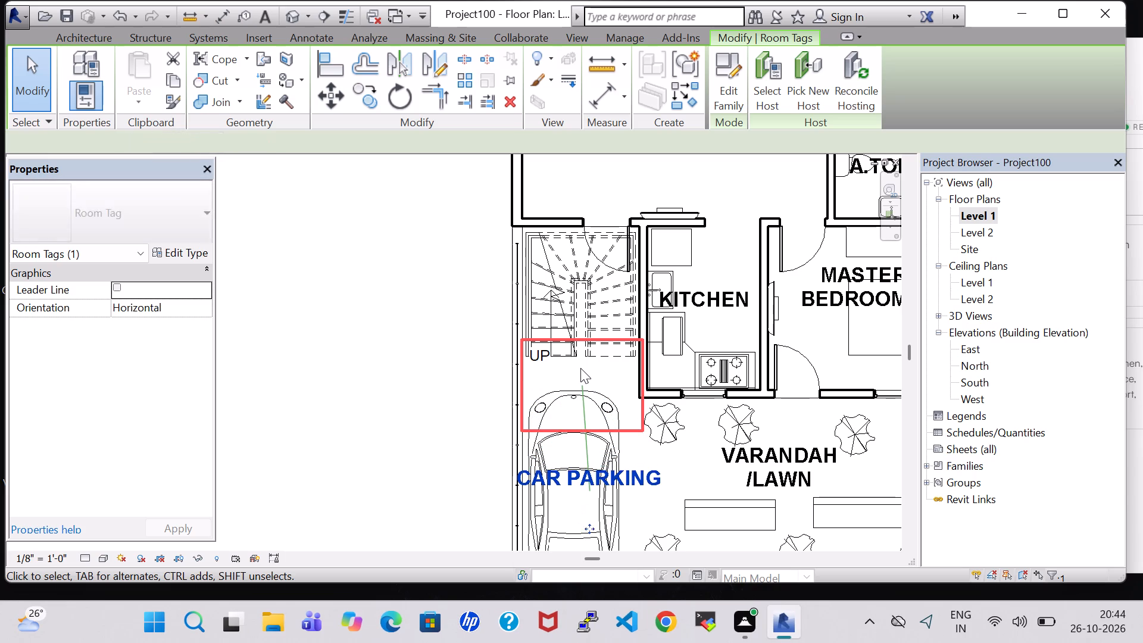
key("Down")
key("Down")
key("Down")
key("Down")
key("Down")
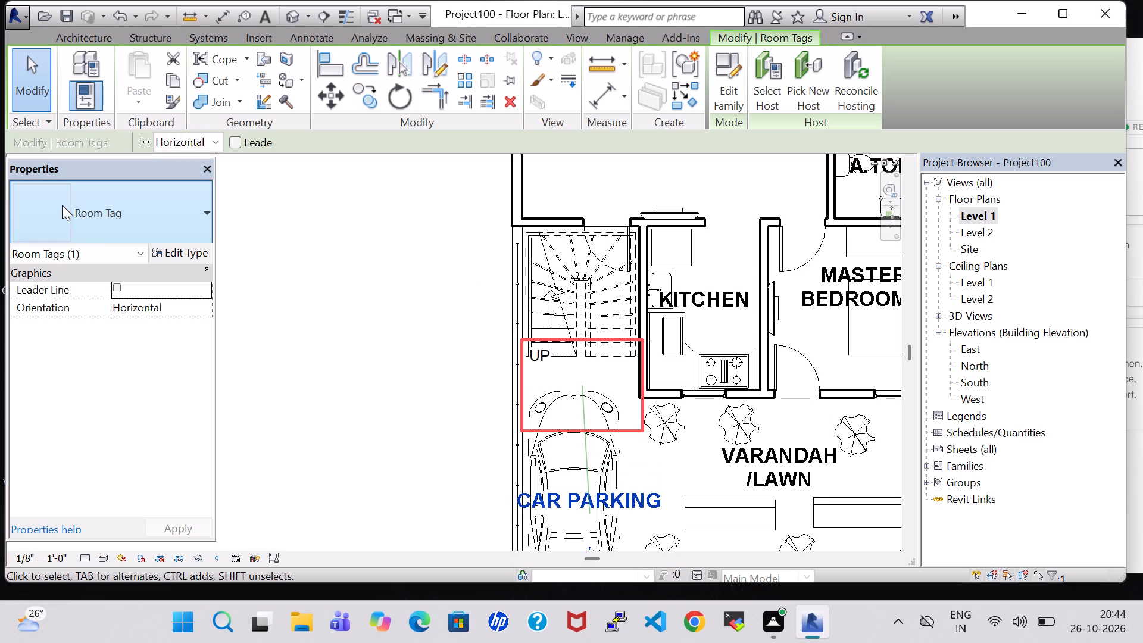
left_click(391, 293)
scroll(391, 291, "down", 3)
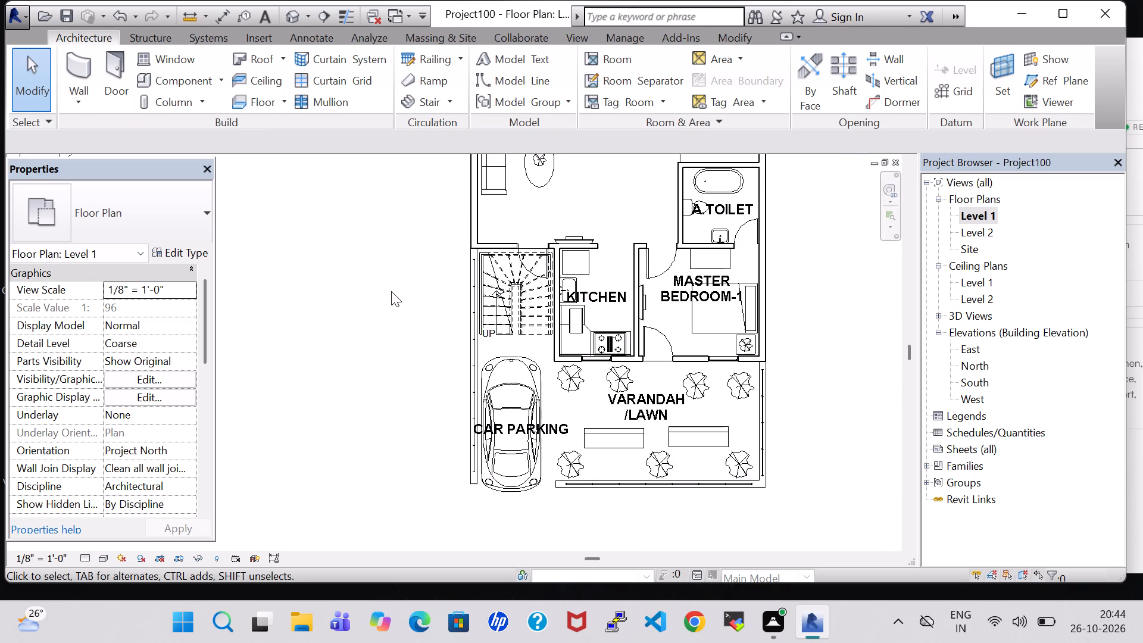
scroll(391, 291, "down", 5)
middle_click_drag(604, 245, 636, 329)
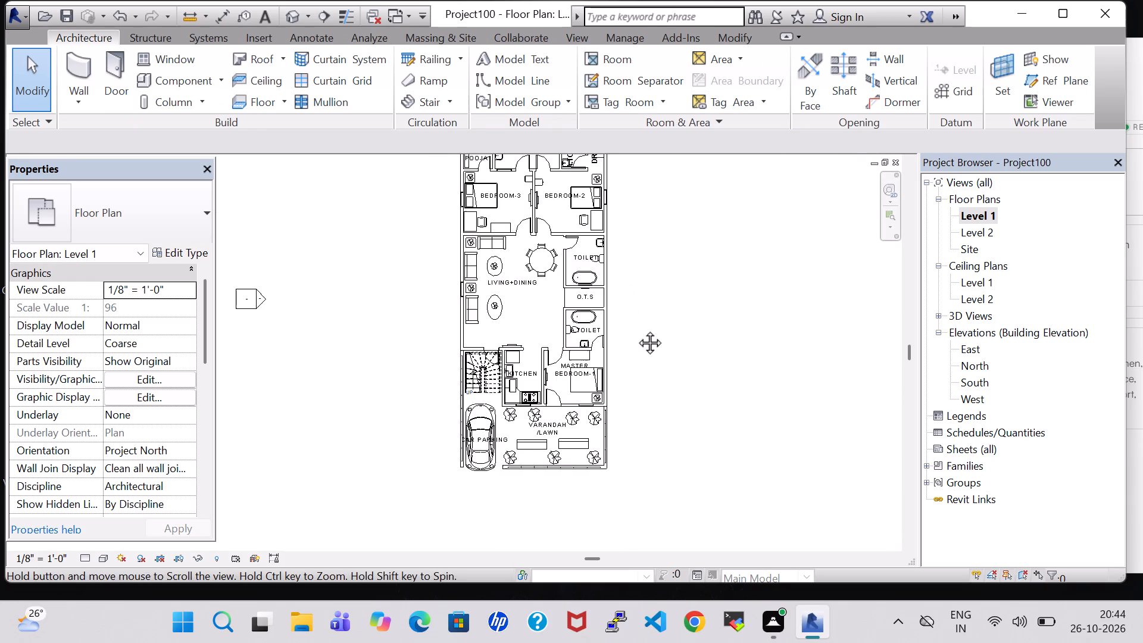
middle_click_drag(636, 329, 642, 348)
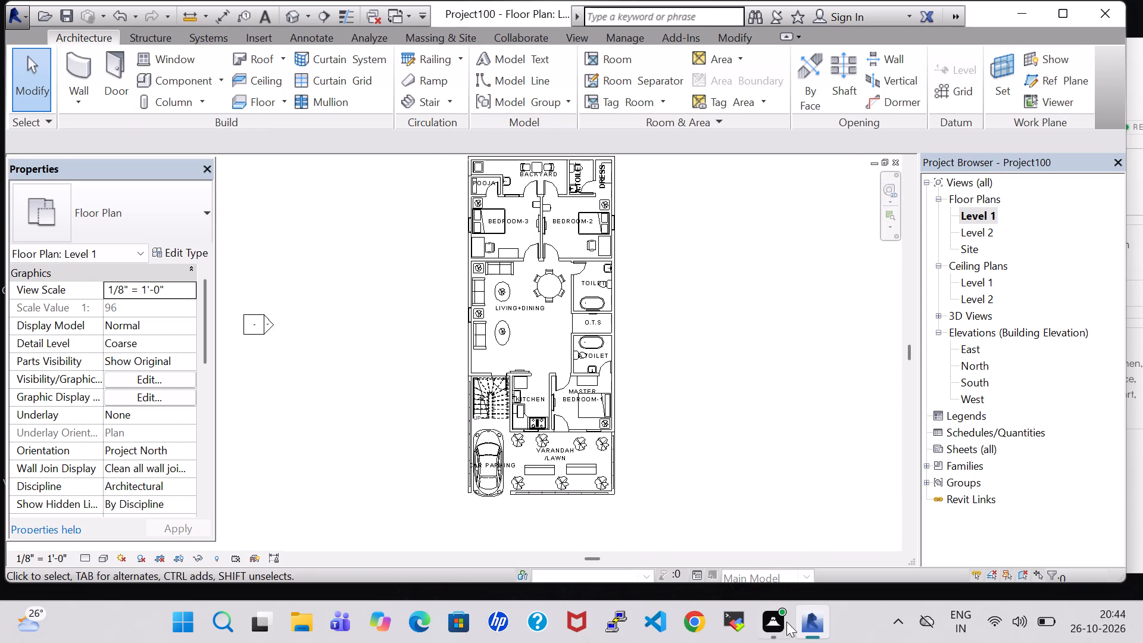
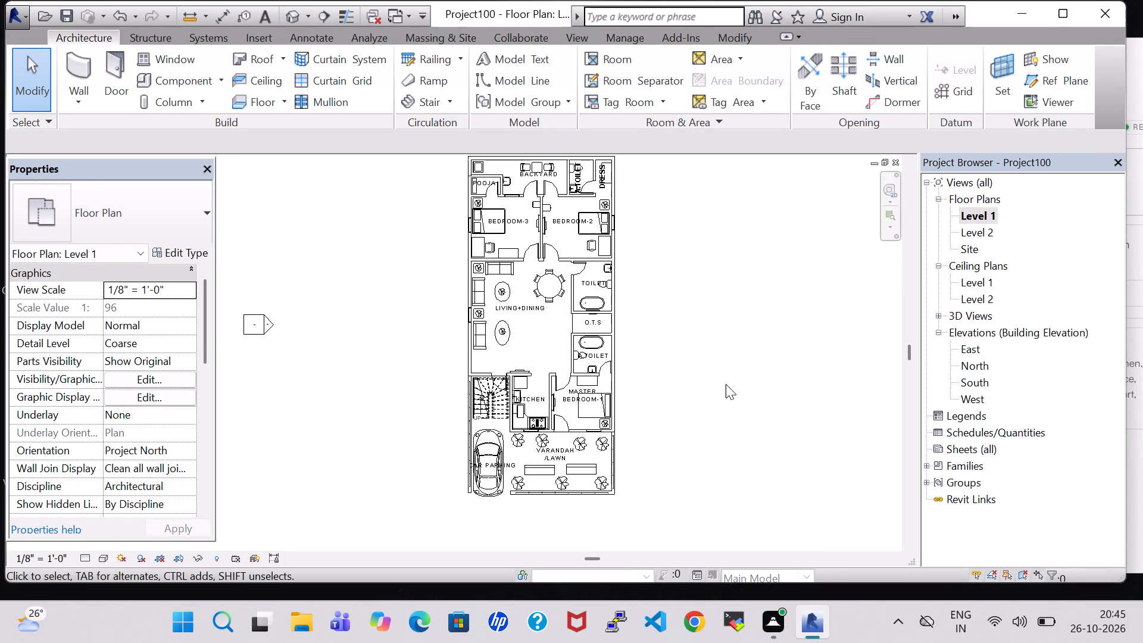
Examine the front yard, parked car, stairs and railed roof edge in the 3D view.
middle_click_drag(726, 384, 707, 351, "shift")
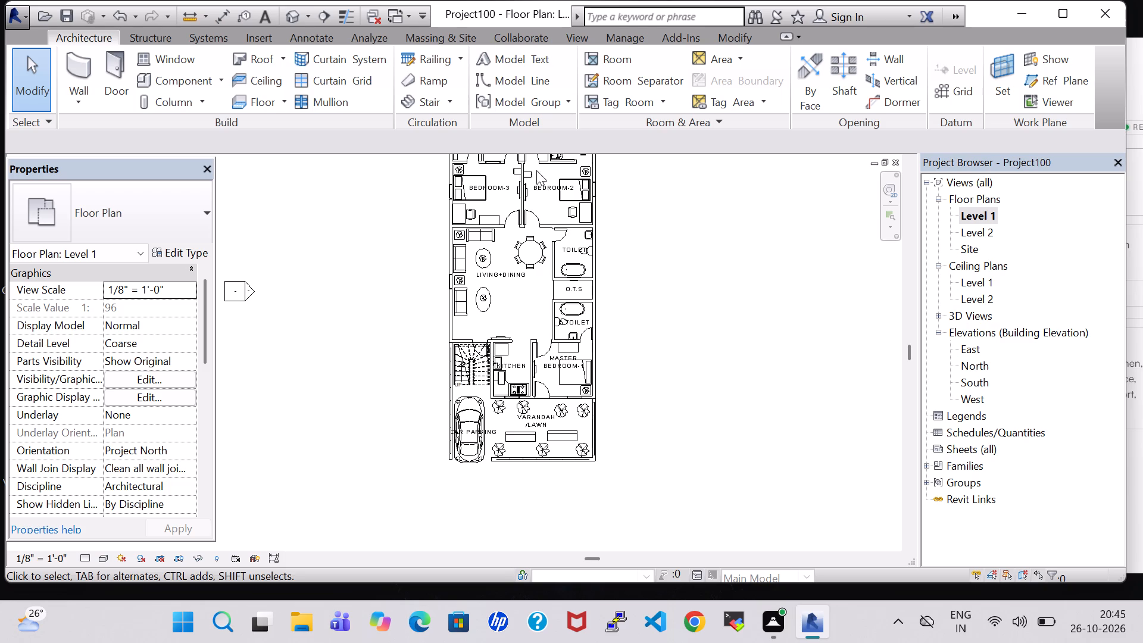
left_click(291, 20)
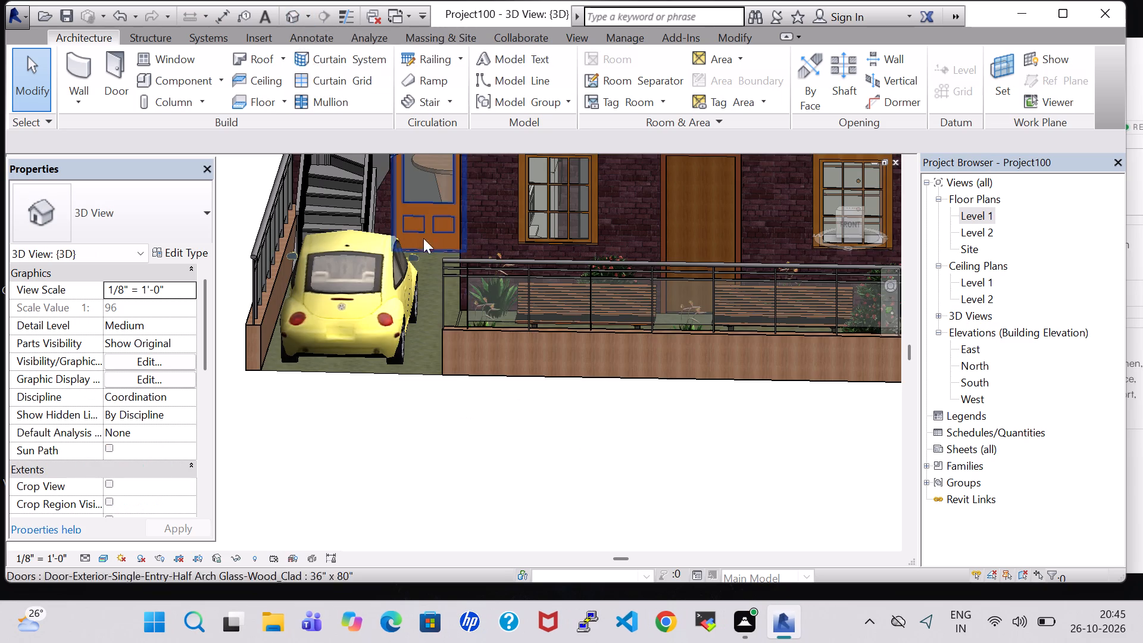
middle_click_drag(464, 420, 463, 458, "shift")
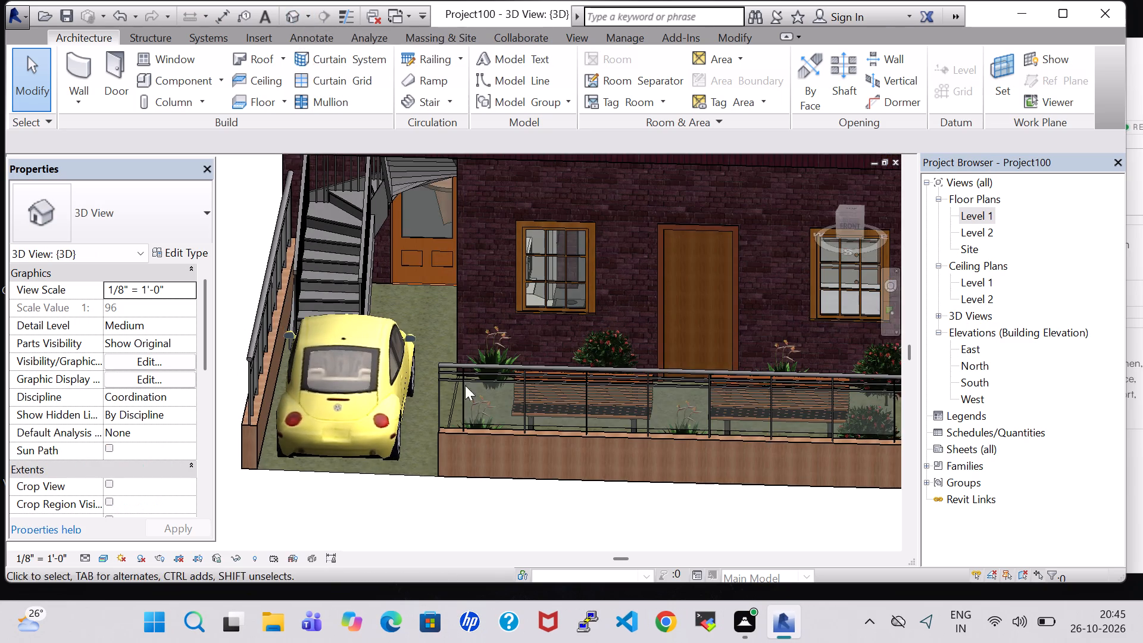
middle_click_drag(462, 282, 473, 366, "shift")
middle_click_drag(445, 442, 446, 379)
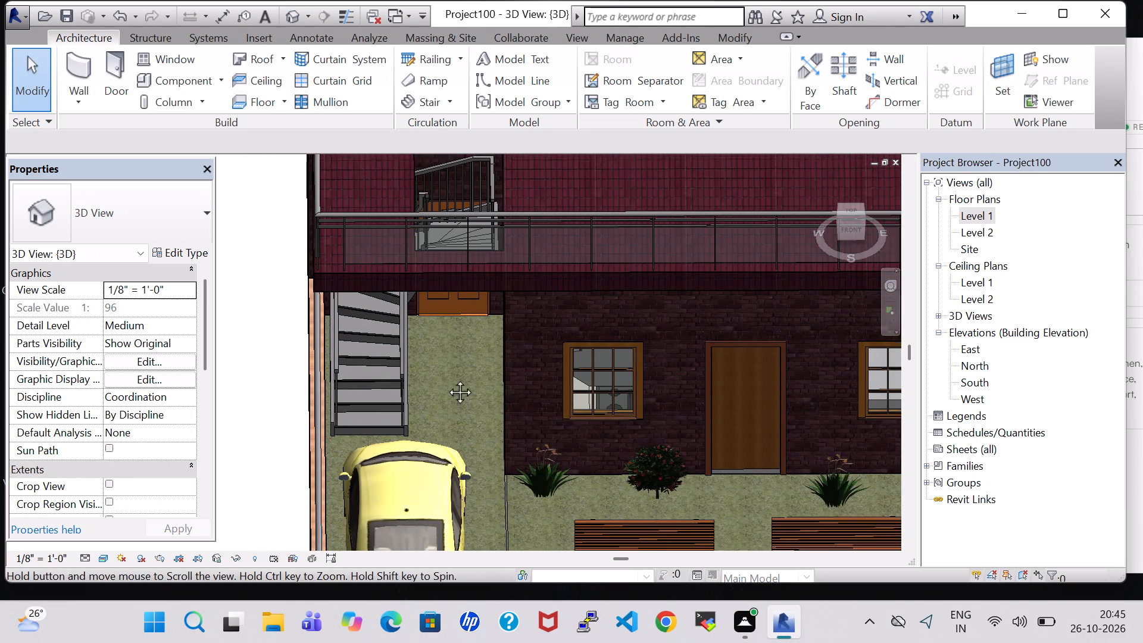
middle_click_drag(446, 379, 455, 363)
middle_click_drag(455, 348, 457, 369)
middle_click_drag(457, 369, 451, 269)
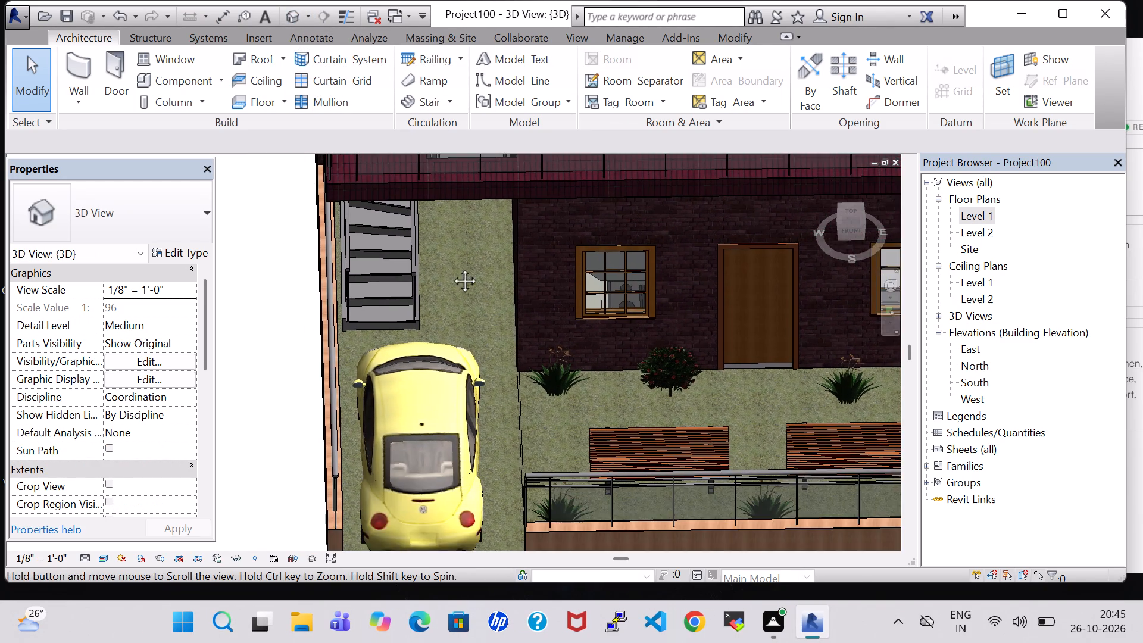
scroll(451, 267, "down", 2)
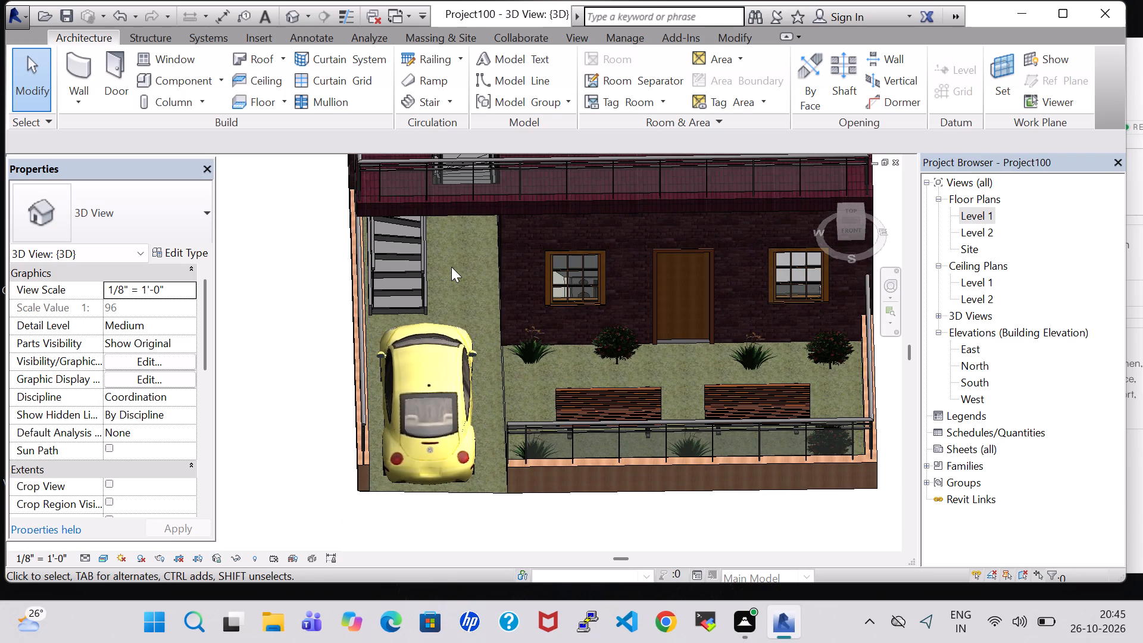
middle_click_drag(451, 267, 455, 294, "shift")
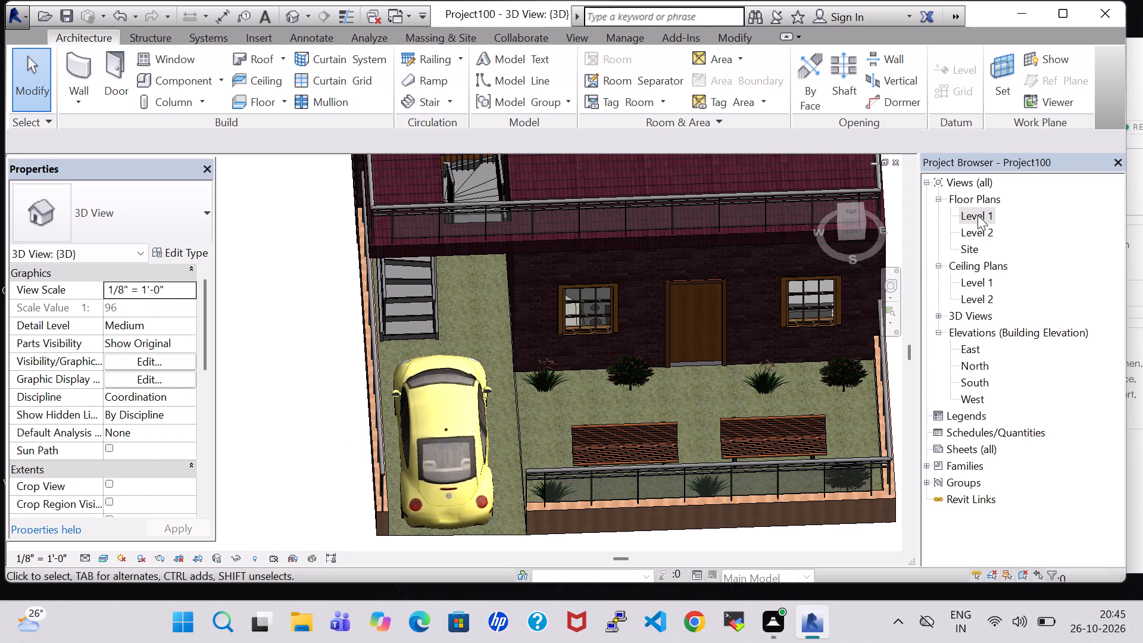
On the Level 1 floor plan, load the RPC Female family from the Entourage library folder as a component.
double_click(976, 211)
scroll(710, 276, "down", 1)
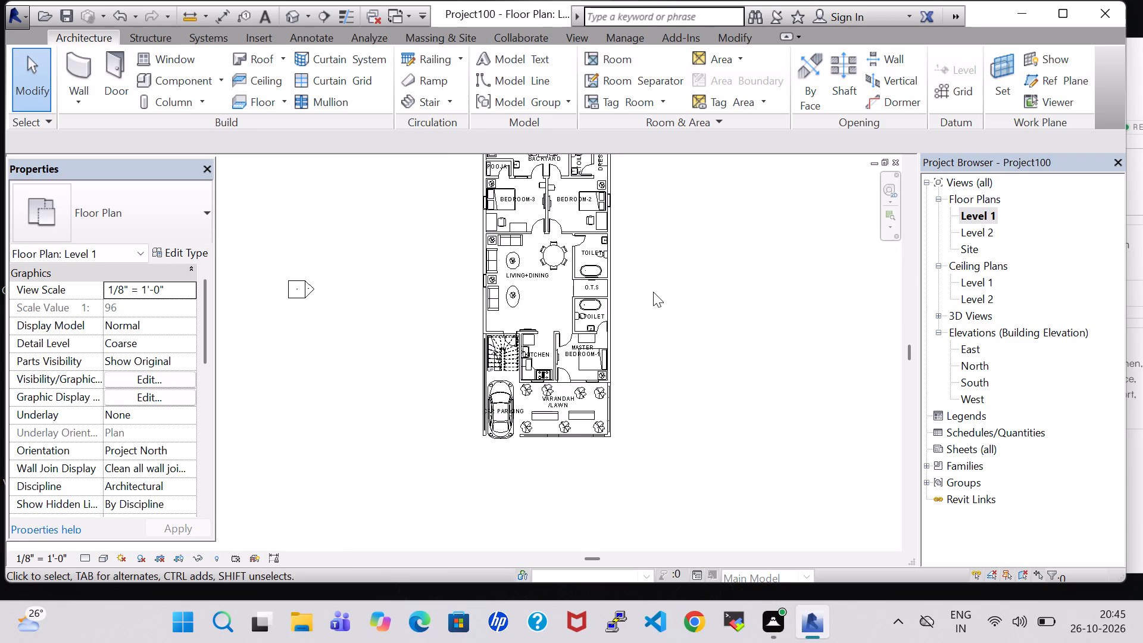
scroll(653, 292, "up", 8)
middle_click_drag(653, 292, 730, 347)
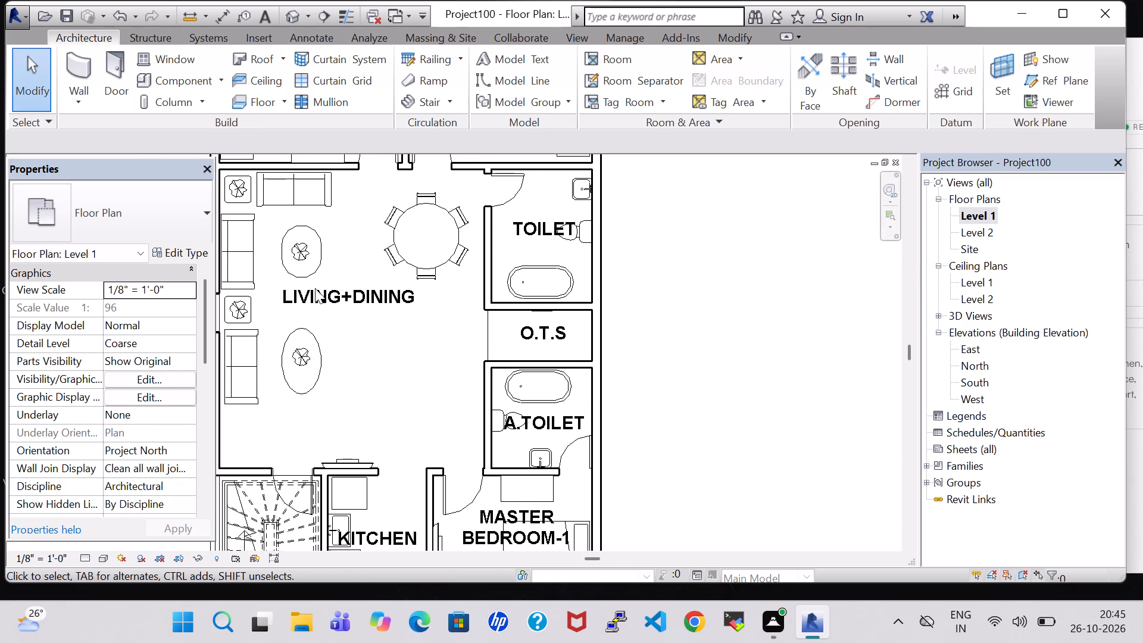
left_click(189, 82)
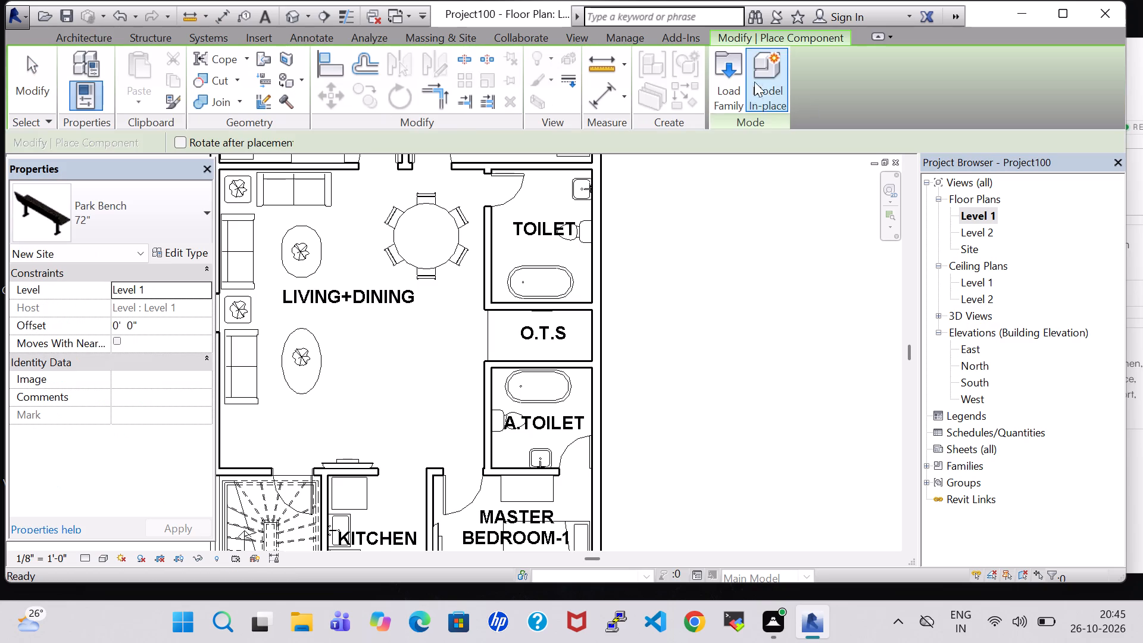
left_click(727, 77)
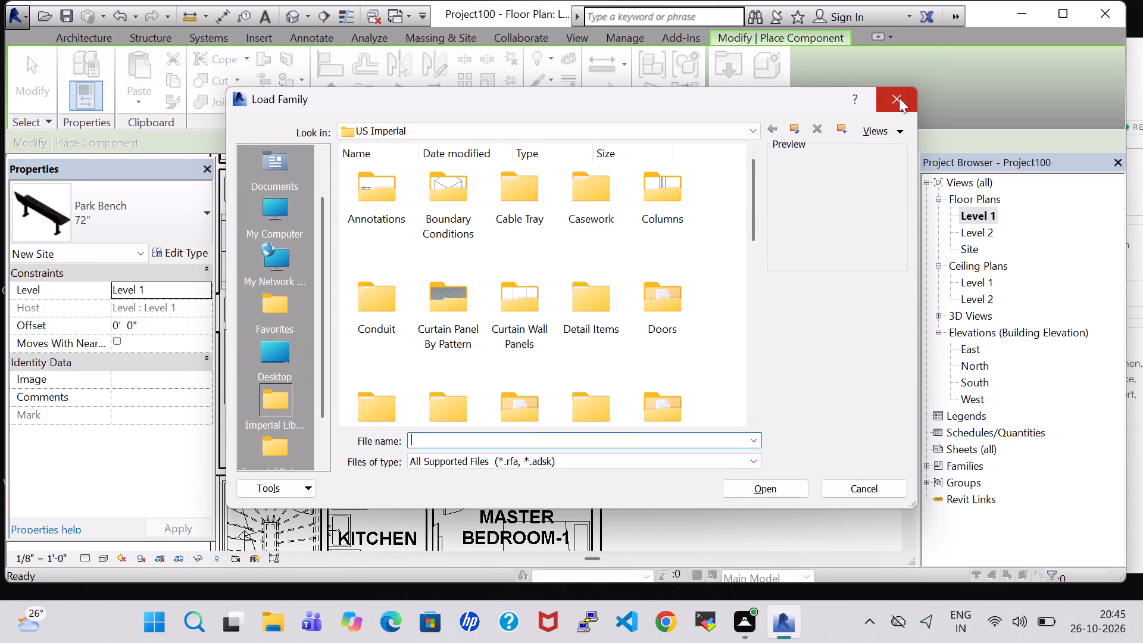
scroll(491, 298, "down", 2)
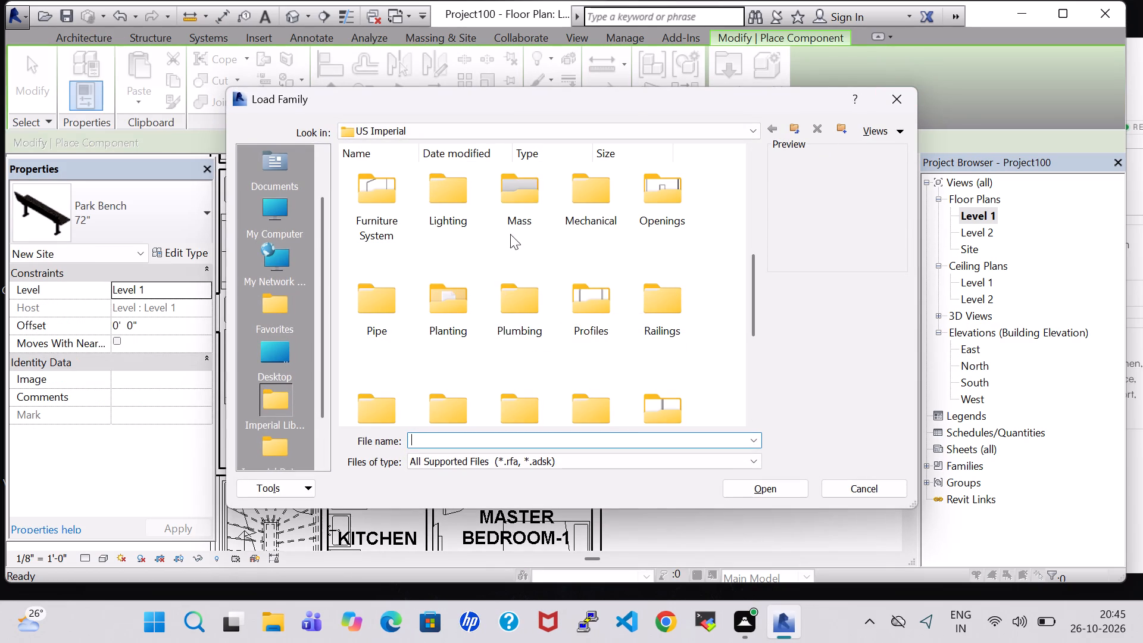
scroll(485, 241, "up", 4)
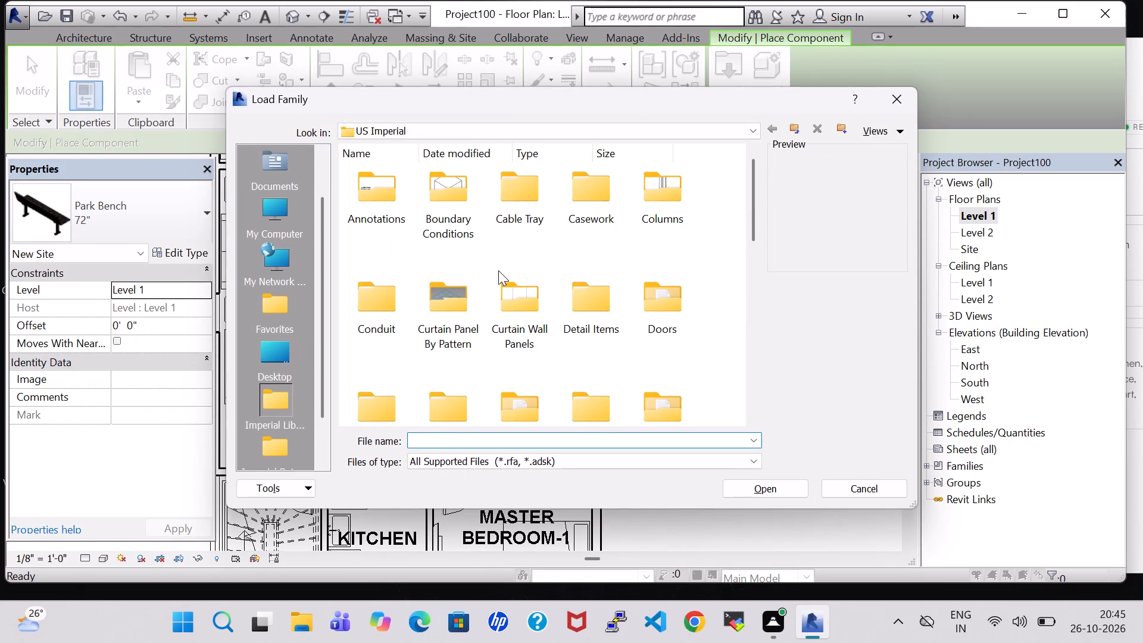
scroll(498, 270, "up", 2)
double_click(520, 401)
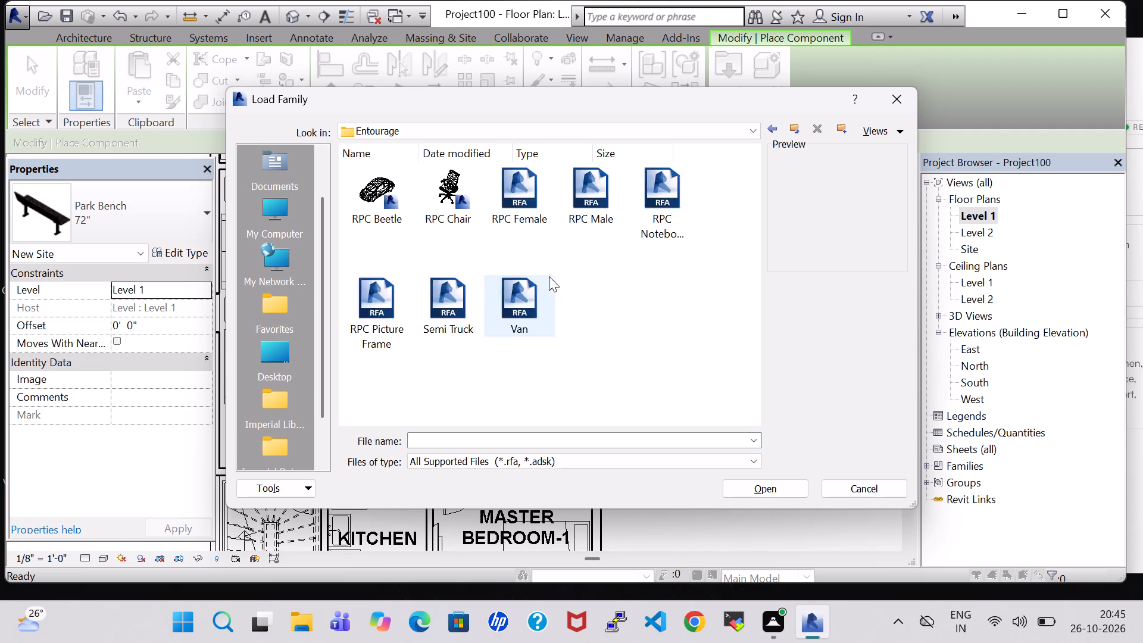
left_click(520, 196)
left_click(733, 486)
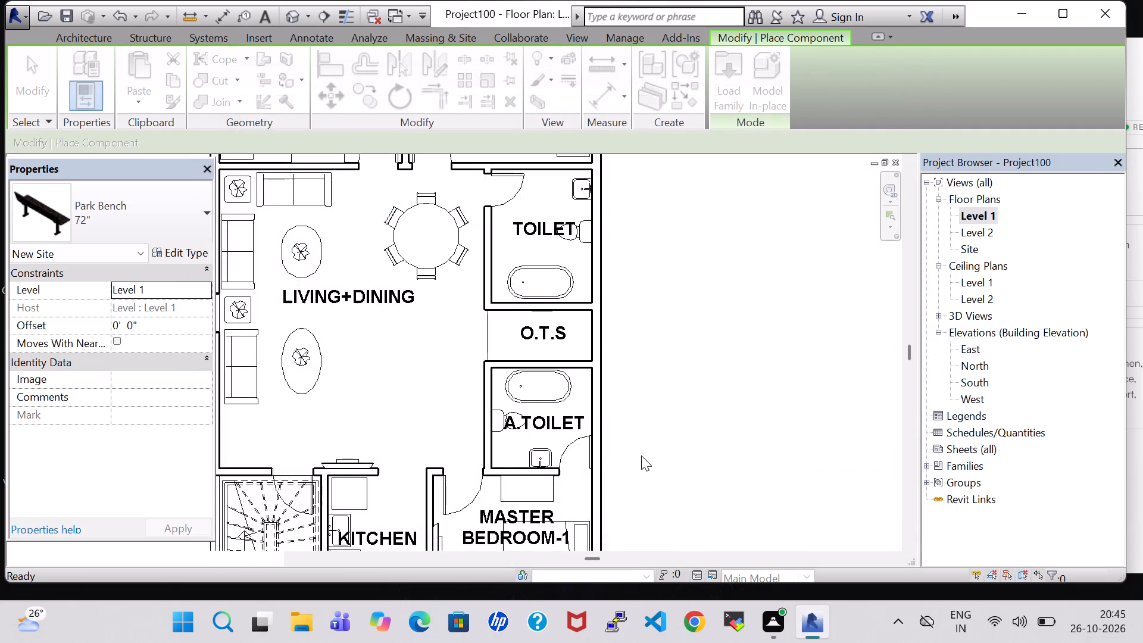
Place one RPC Female Cynthia on each of the three living-room sofas, rotated to face away from the sofa's back.
key("space")
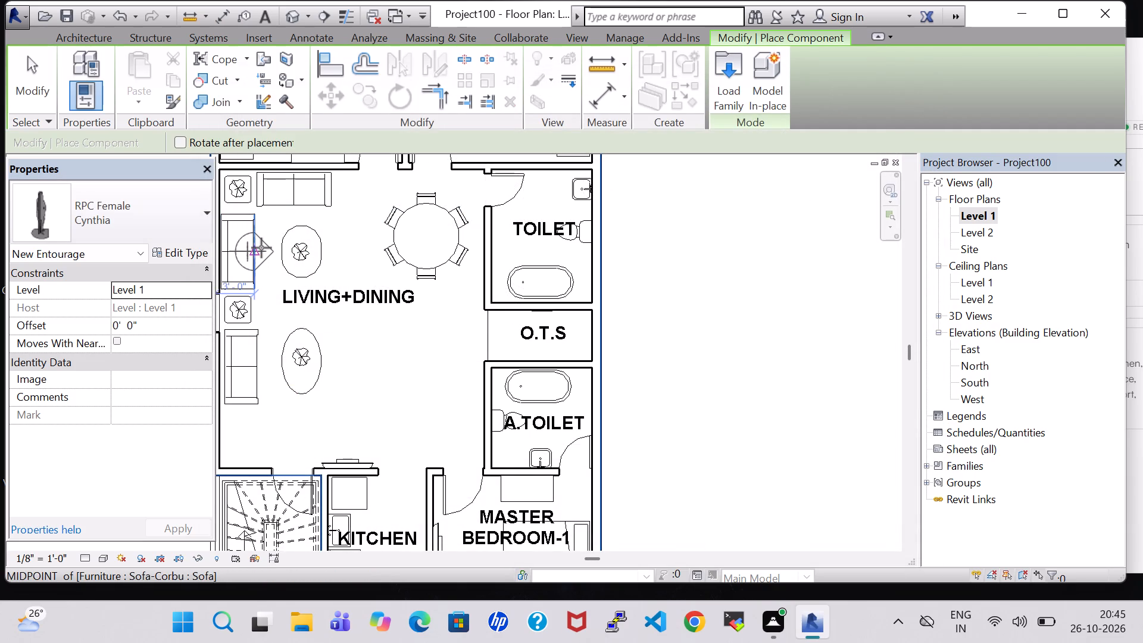
left_click(261, 248)
key("space")
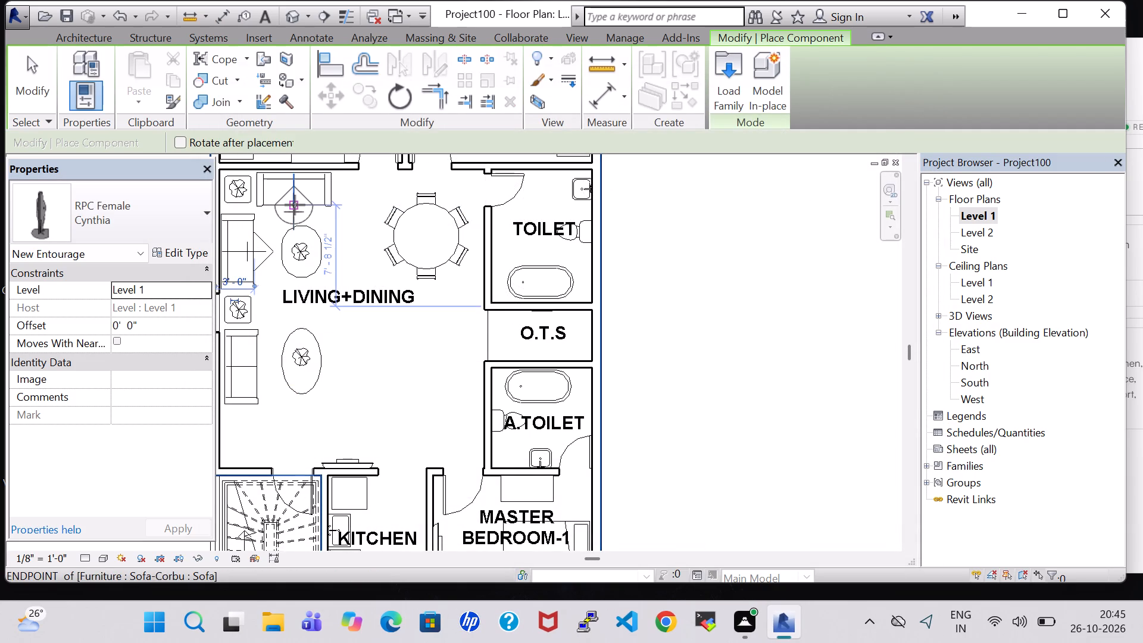
key("space")
key("space")
left_click(295, 205)
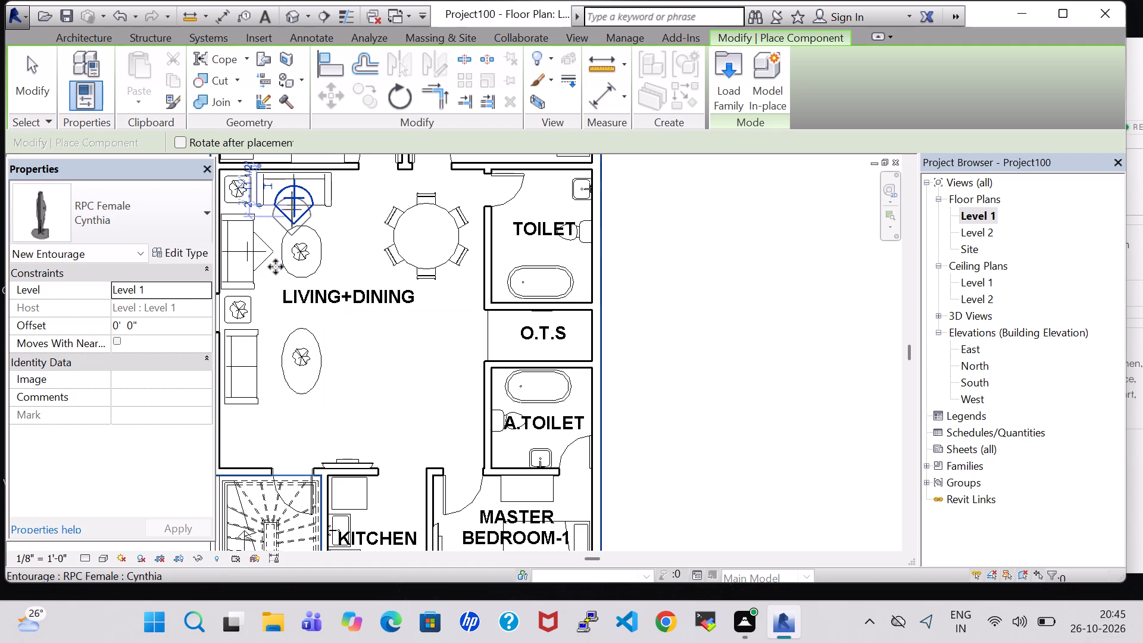
key("space")
left_click(266, 368)
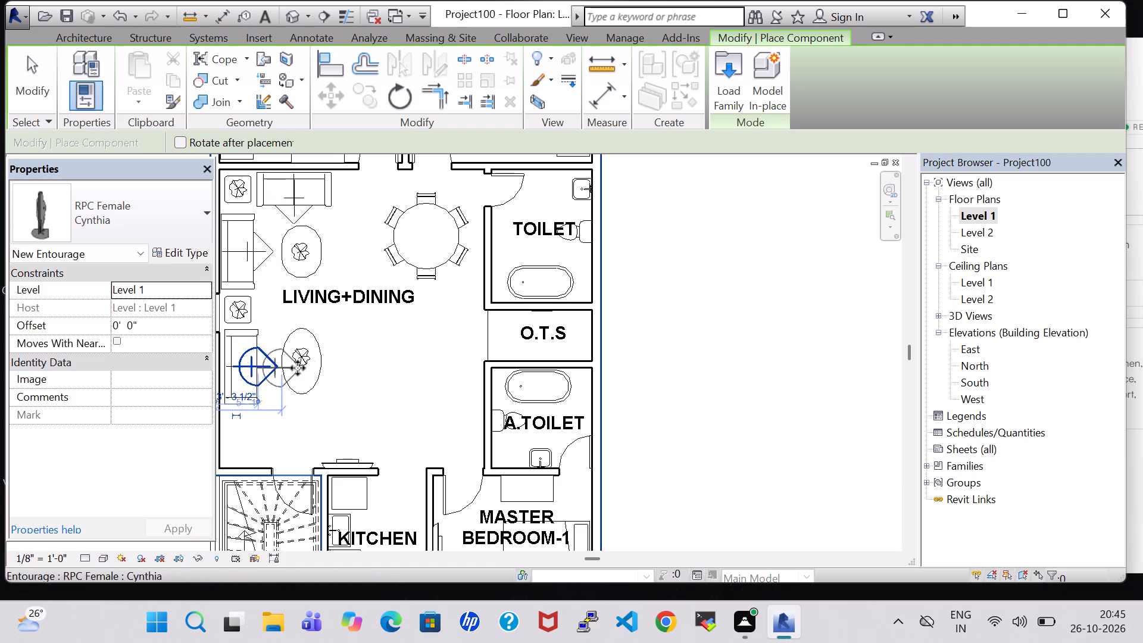
key("Escape")
key("Escape")
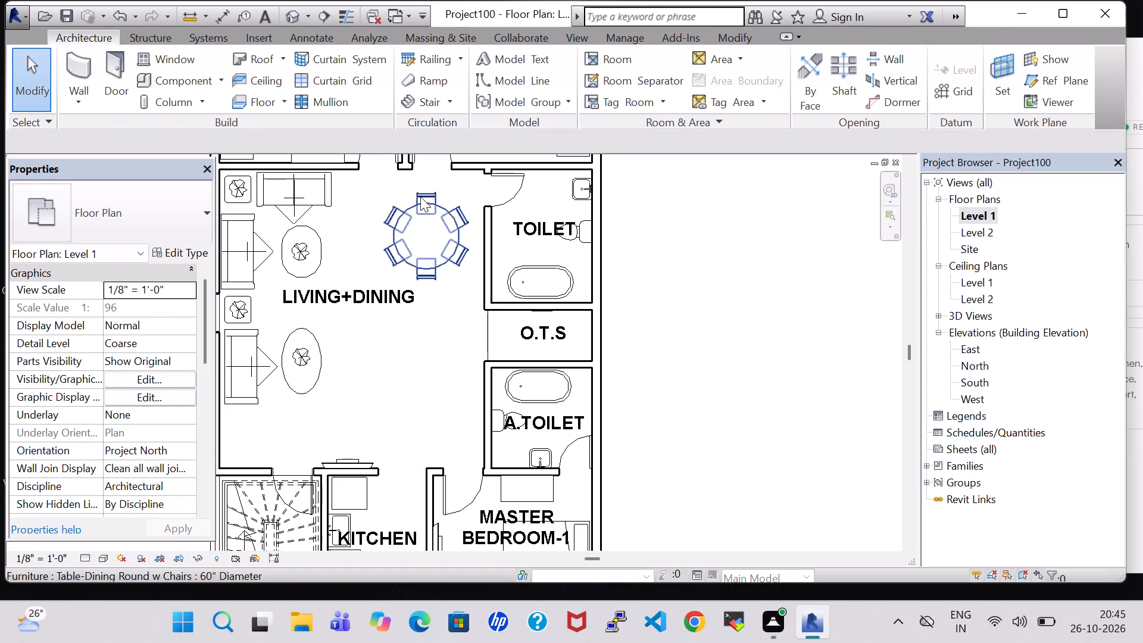
Hide the Roofs category in the 3D view through its visibility overrides.
left_click(287, 10)
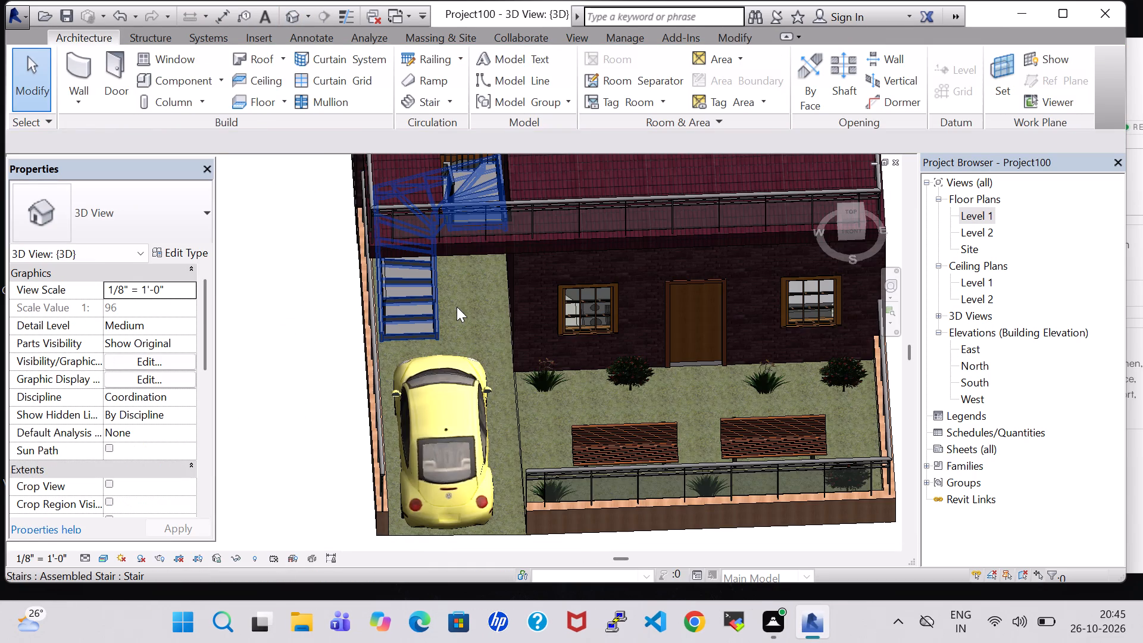
type("VG")
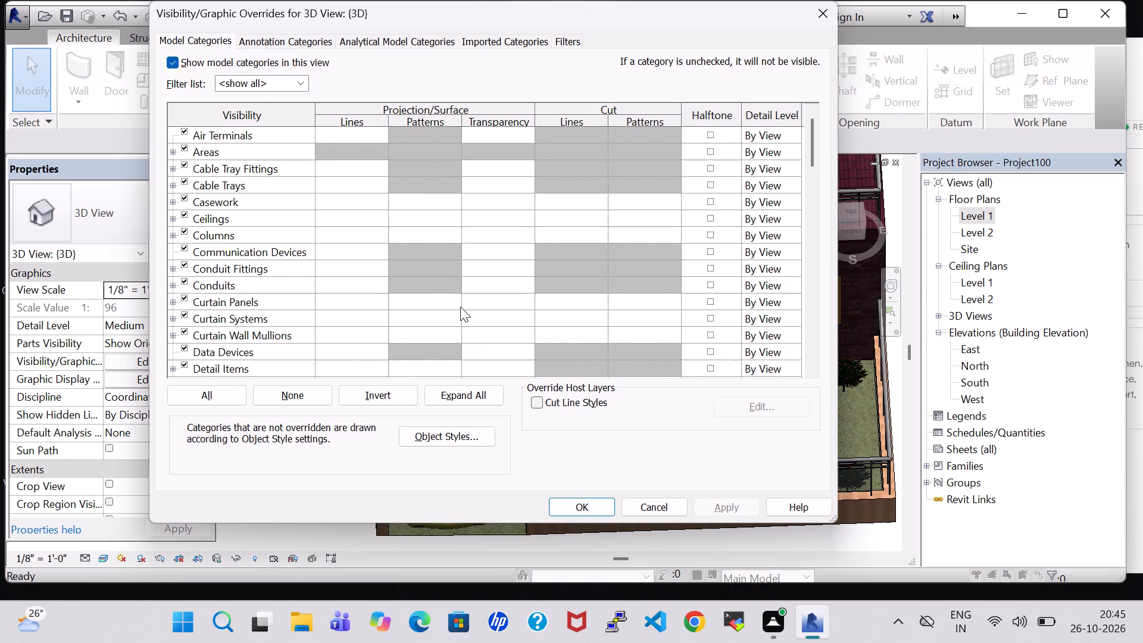
key("r")
scroll(286, 286, "down", 5)
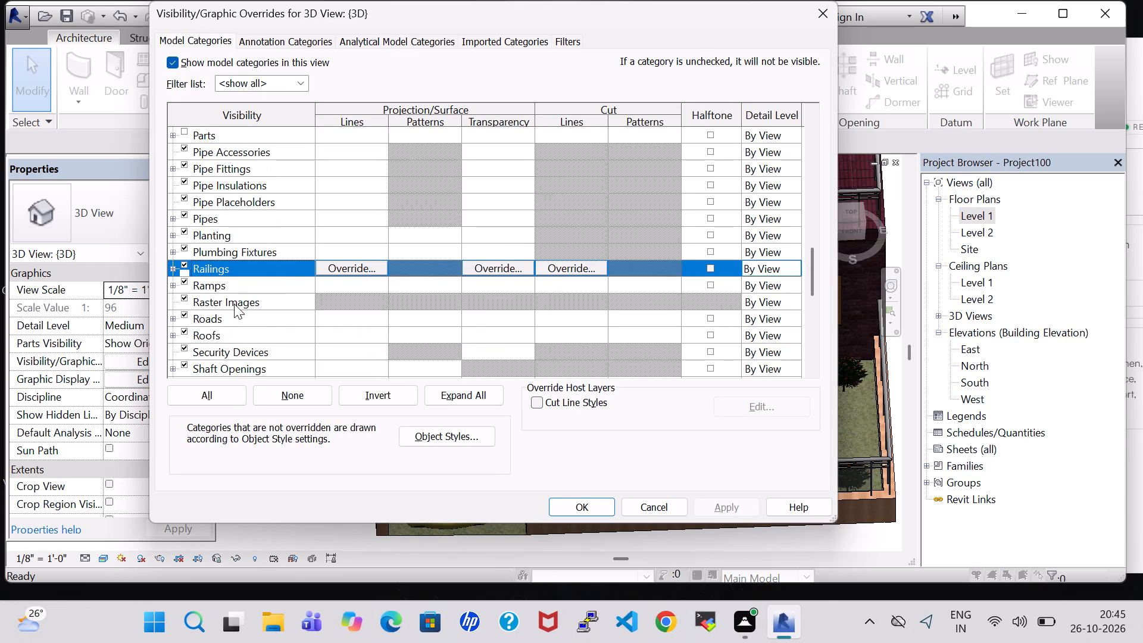
left_click(187, 331)
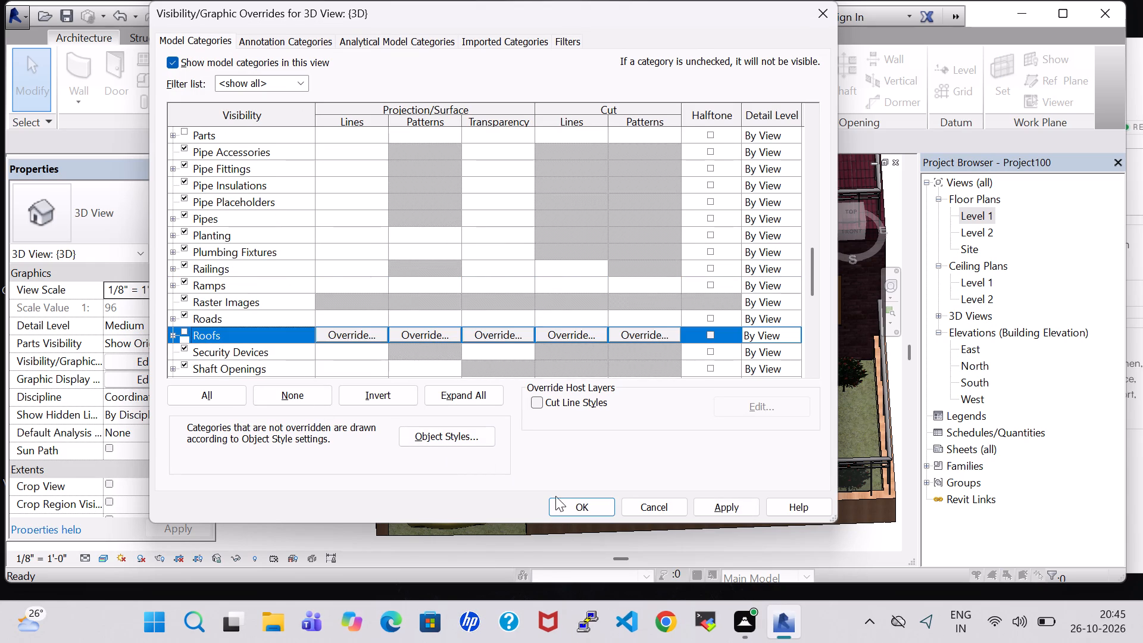
left_click(571, 505)
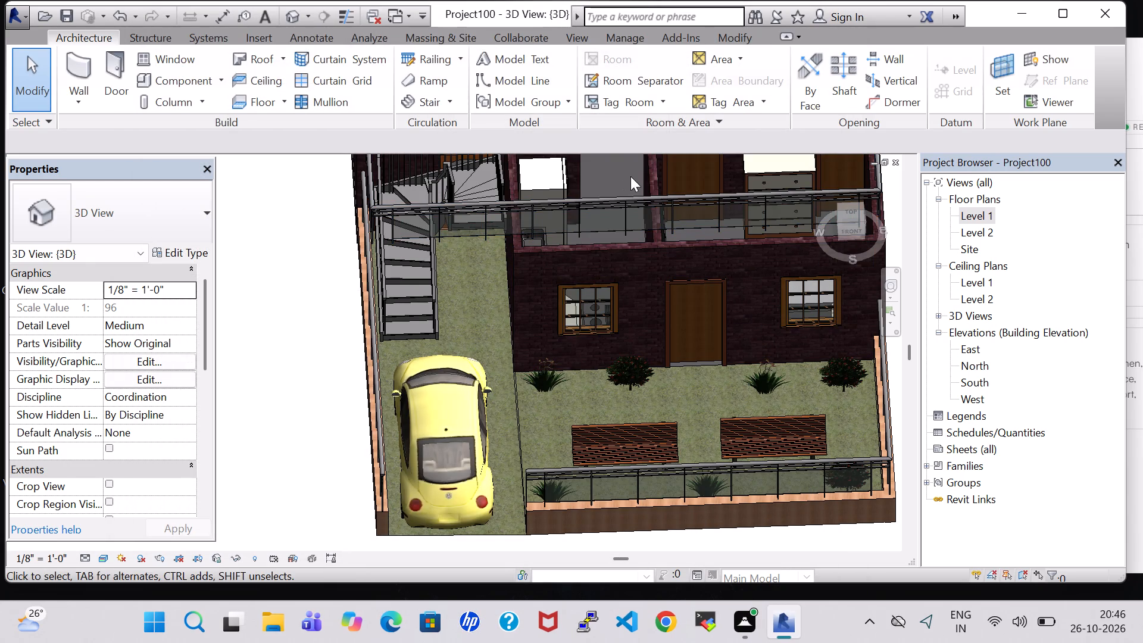
Nudge the seated woman on the sofa nearest the stairs about 5 inches toward the wooden oval table.
middle_click_drag(630, 176, 629, 341, "shift")
middle_click_drag(611, 235, 607, 326)
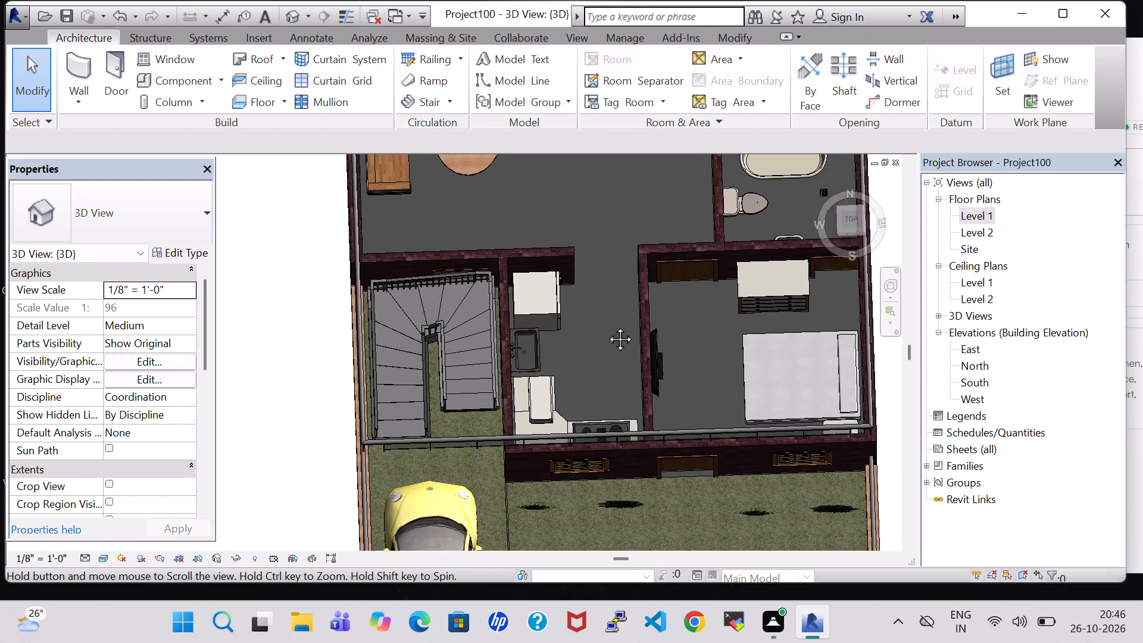
middle_click_drag(607, 326, 604, 424)
scroll(423, 341, "up", 7)
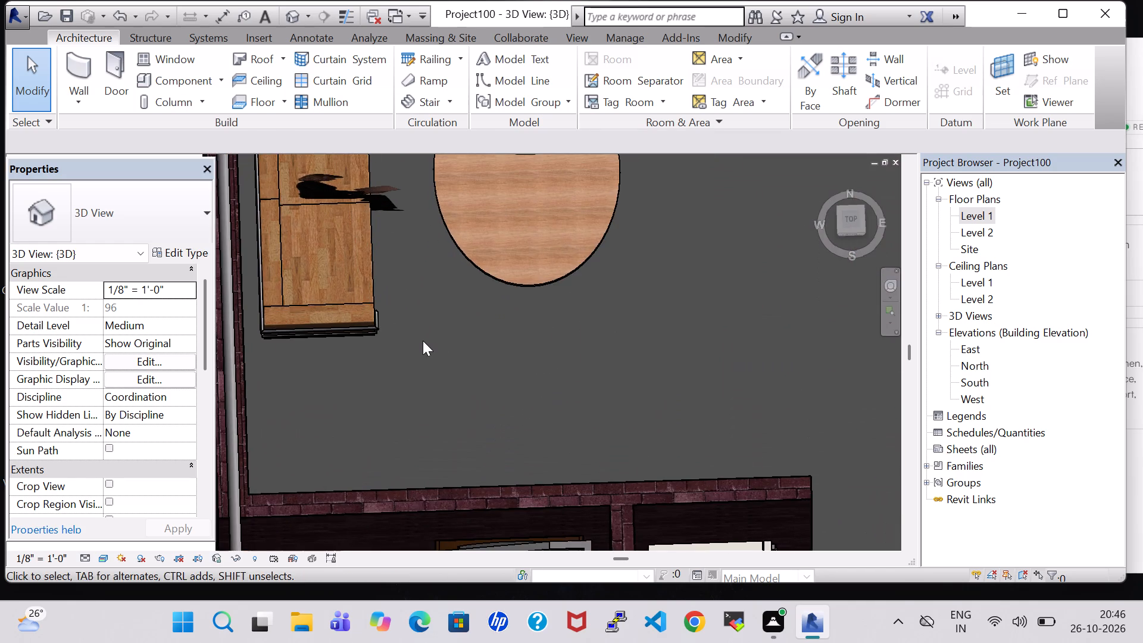
middle_click_drag(423, 341, 395, 252)
scroll(395, 247, "up", 1, "shift")
middle_click_drag(369, 196, 440, 359)
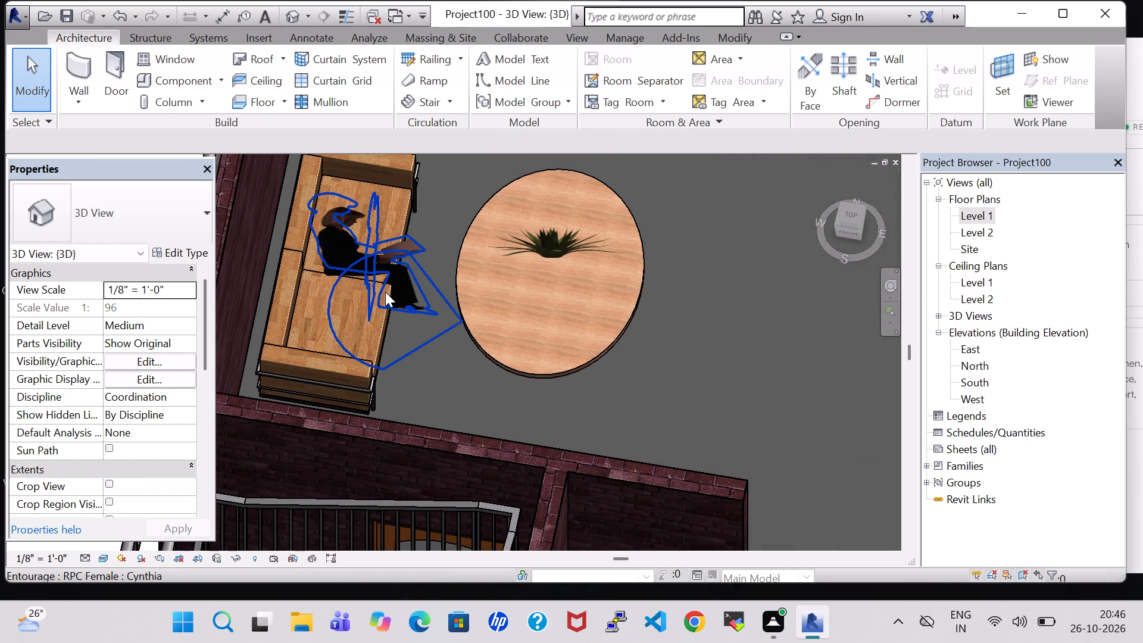
left_click(395, 287)
left_click(424, 352)
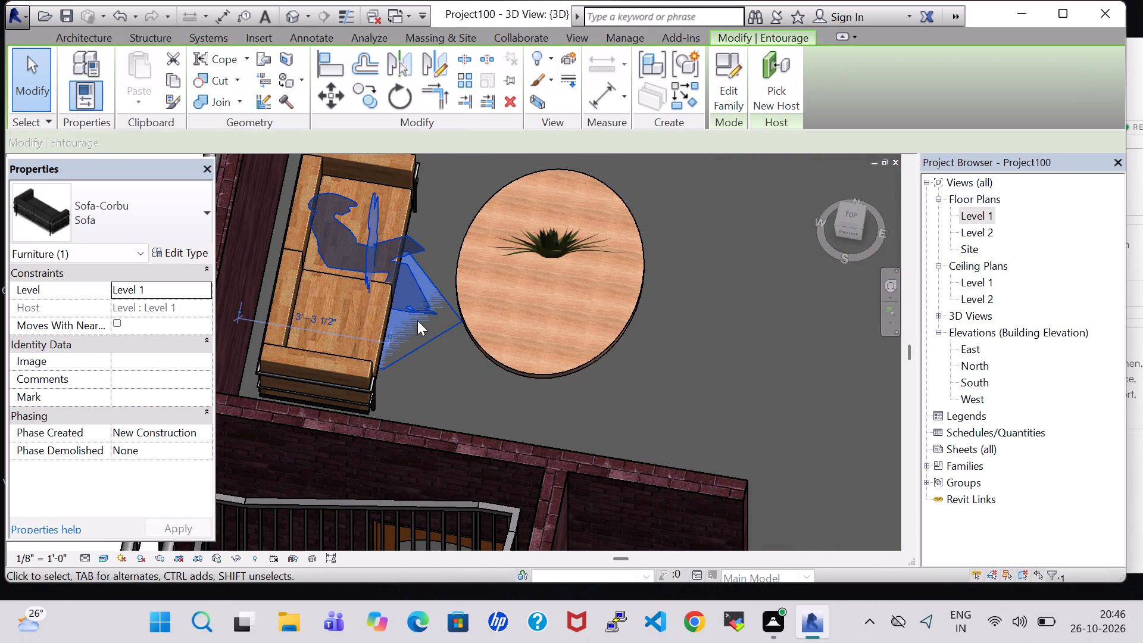
left_click(462, 369)
left_click(421, 291)
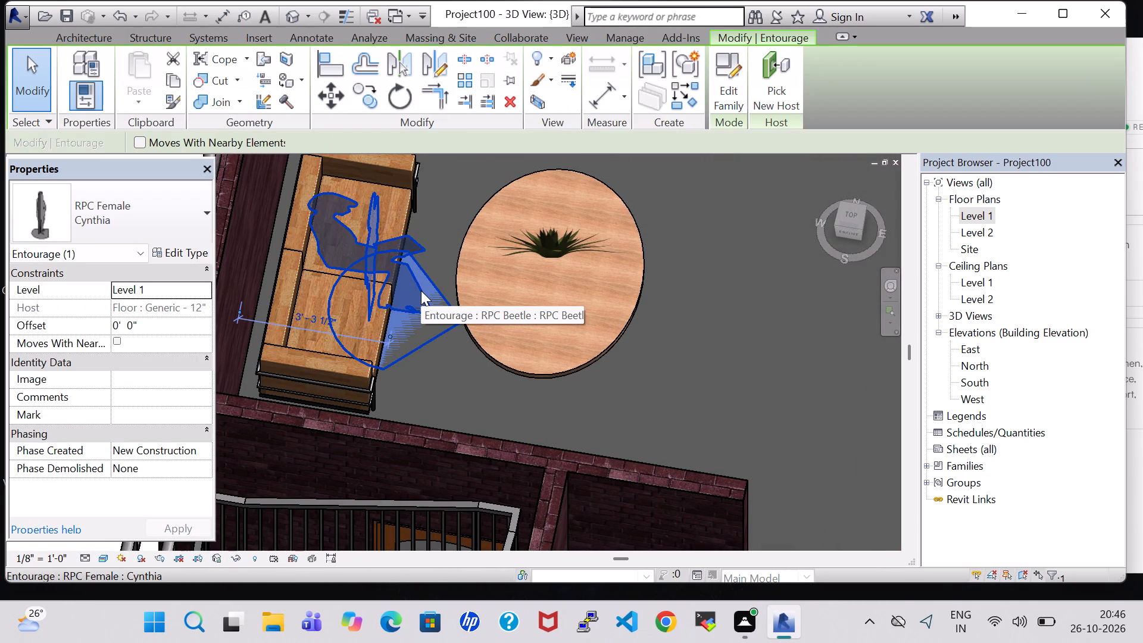
key("Right")
key("Right")
key("Right")
key("Right")
key("Right")
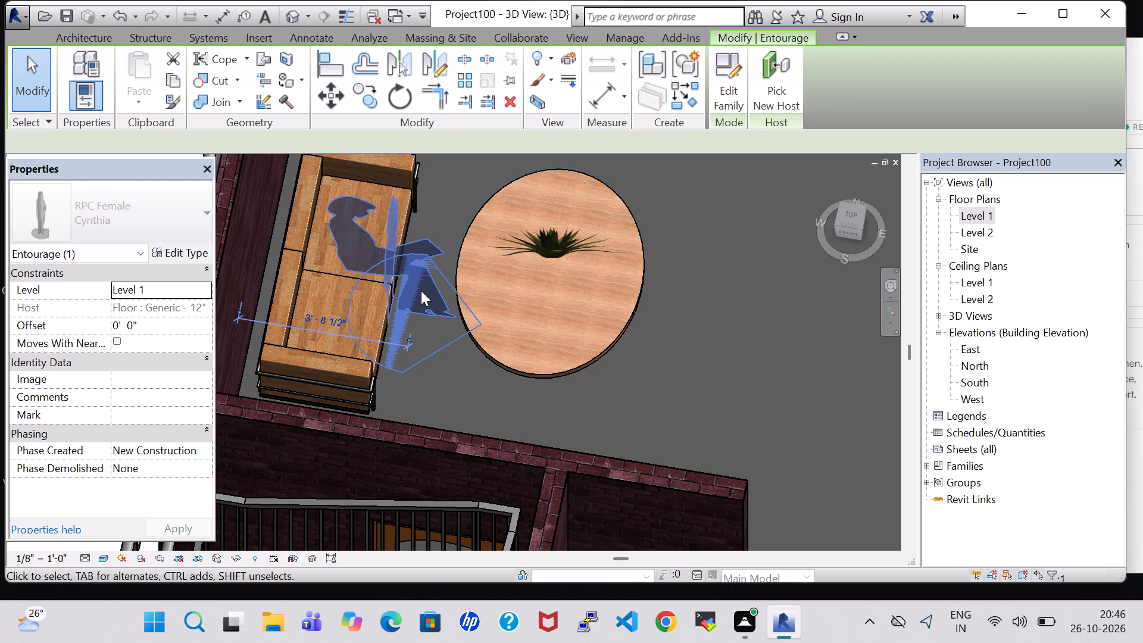
left_click(738, 213)
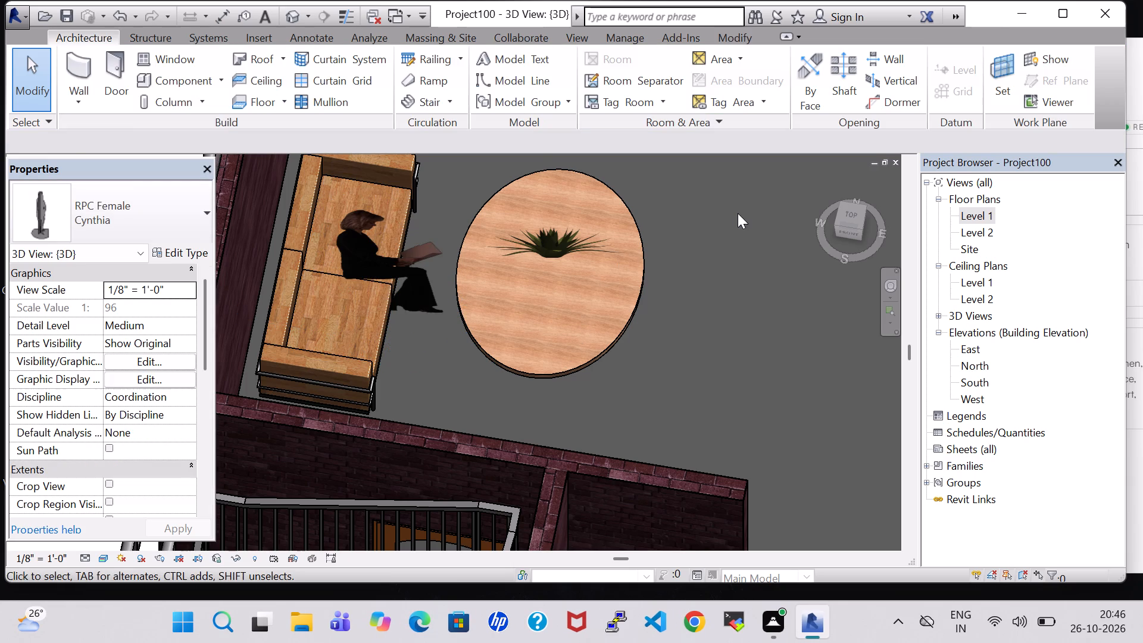
Nudge the seated woman on the sofa facing the glass coffee table about 6 inches toward that table.
middle_click_drag(733, 210, 755, 382)
middle_click_drag(635, 310, 643, 346)
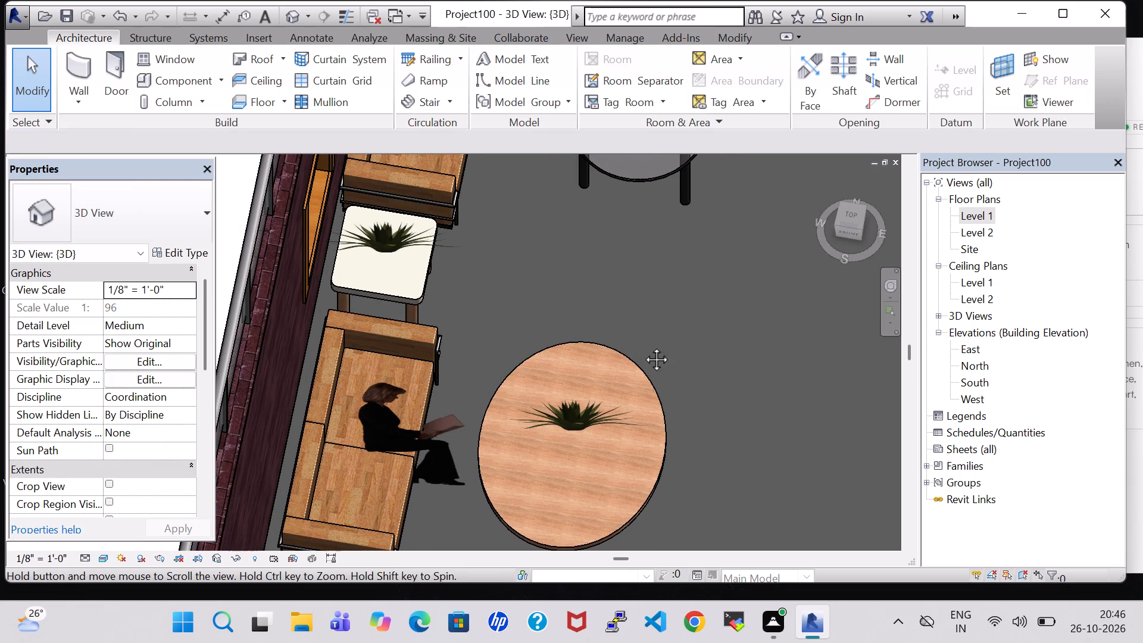
middle_click_drag(643, 346, 649, 463)
left_click(452, 216)
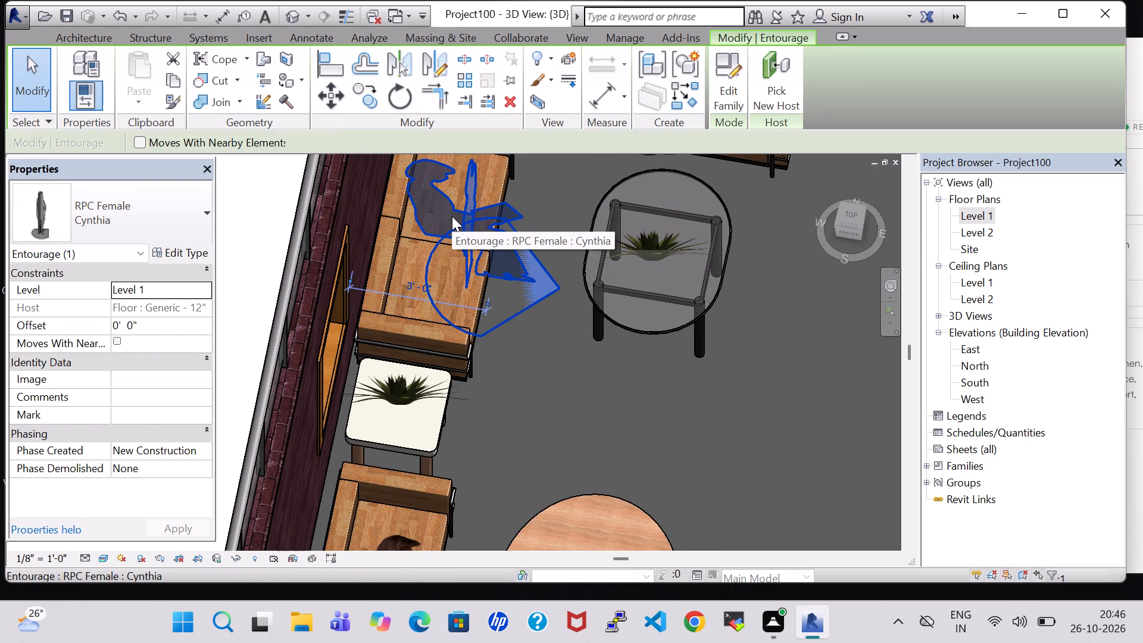
key("Right")
key("Right")
key("Right")
key("Right")
key("Right")
key("Right")
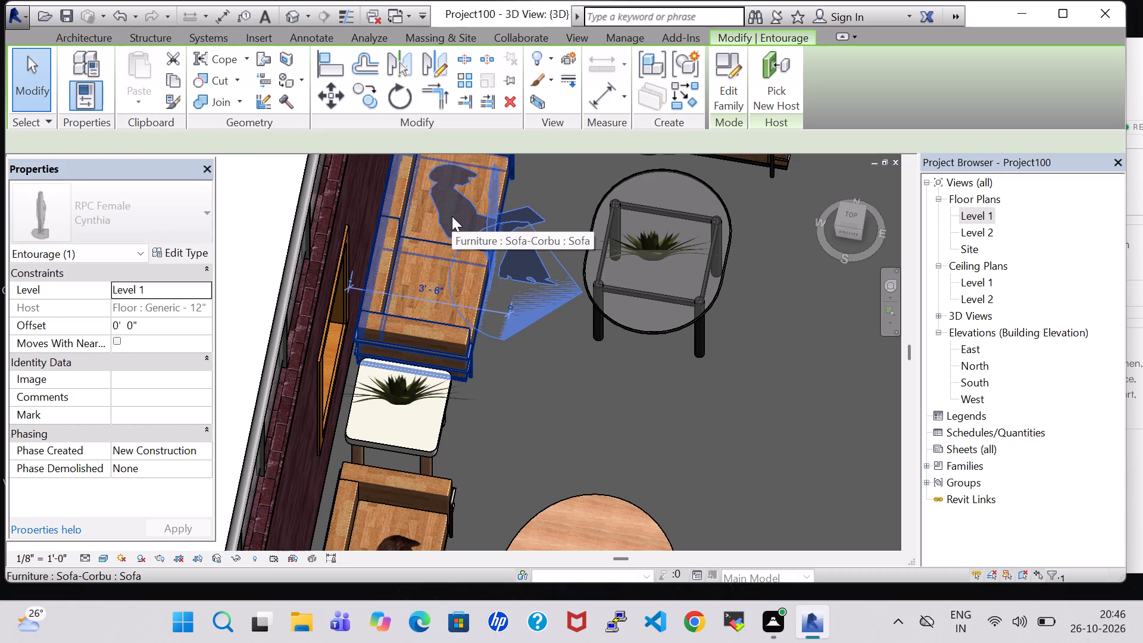
Nudge the seated woman on the window-wall sofa beside the glass table about 1 inch back toward the sofa's backrest.
key("Left")
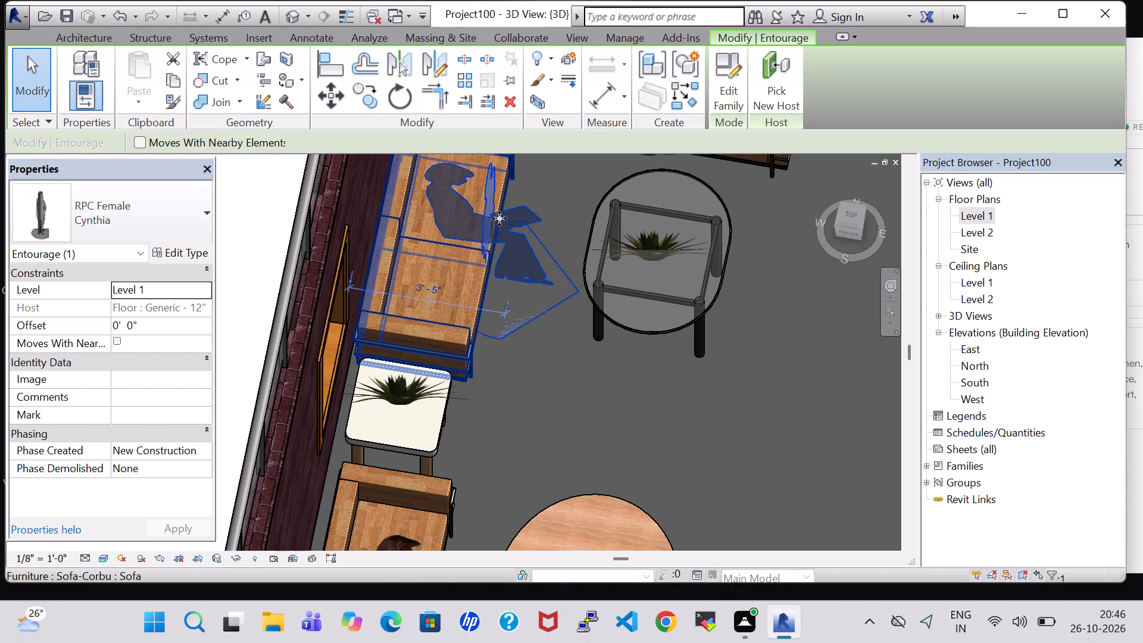
left_click(805, 297)
middle_click(805, 297)
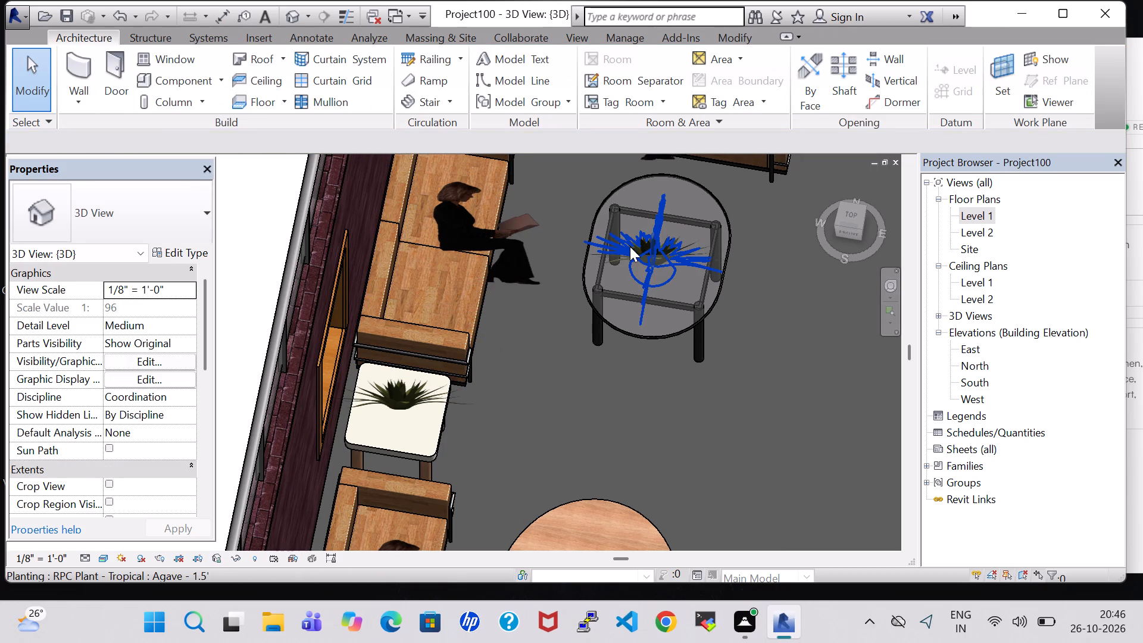
Examine the type properties of the glass-topped oval dining table under the agave plant.
left_click(632, 246)
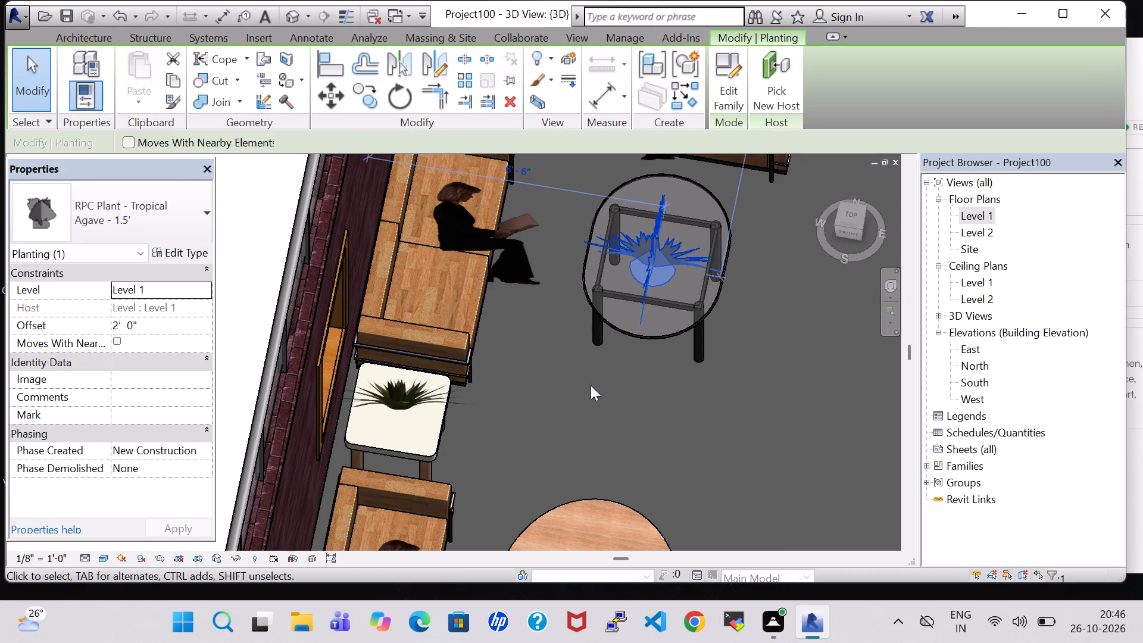
left_click(633, 333)
middle_click_drag(682, 396, 675, 354, "shift")
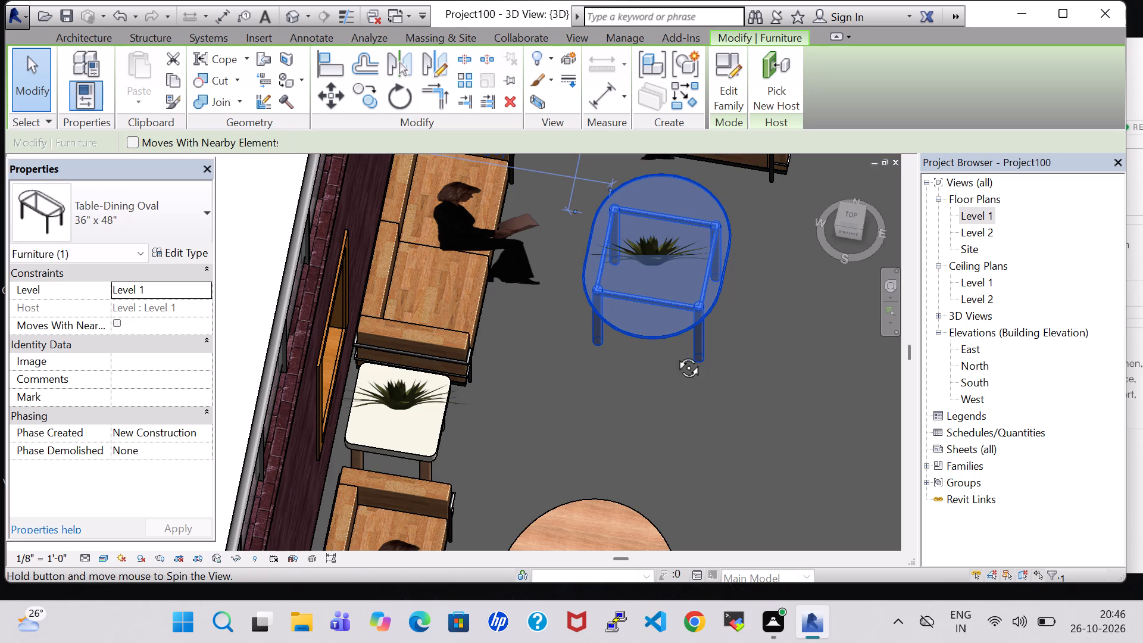
middle_click_drag(675, 354, 672, 241, "shift")
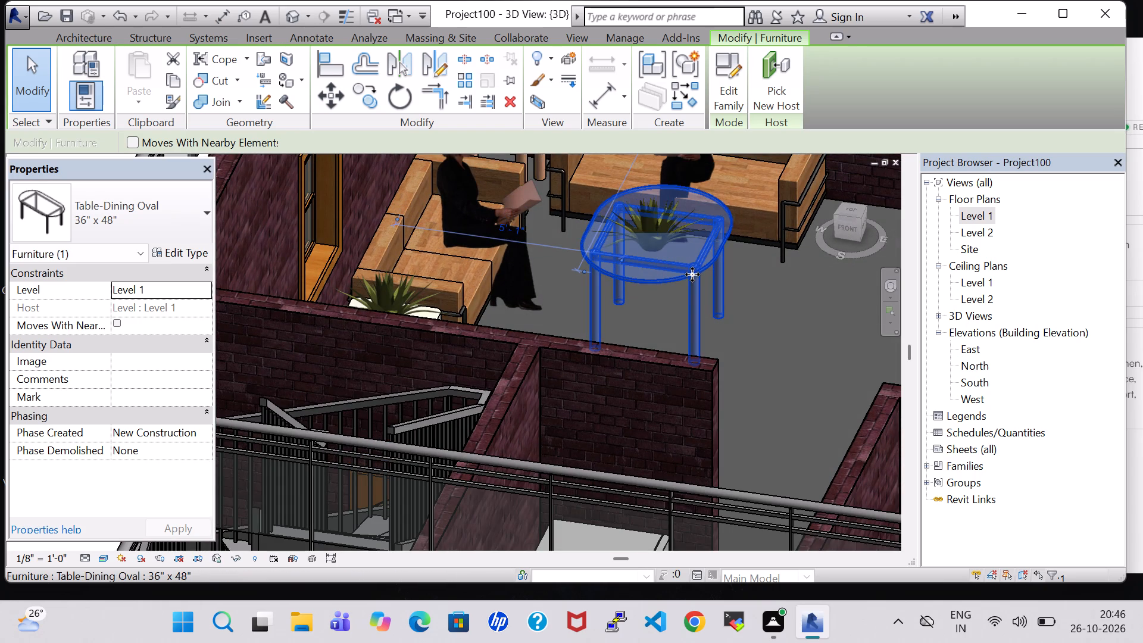
left_click(692, 274)
left_click(196, 249)
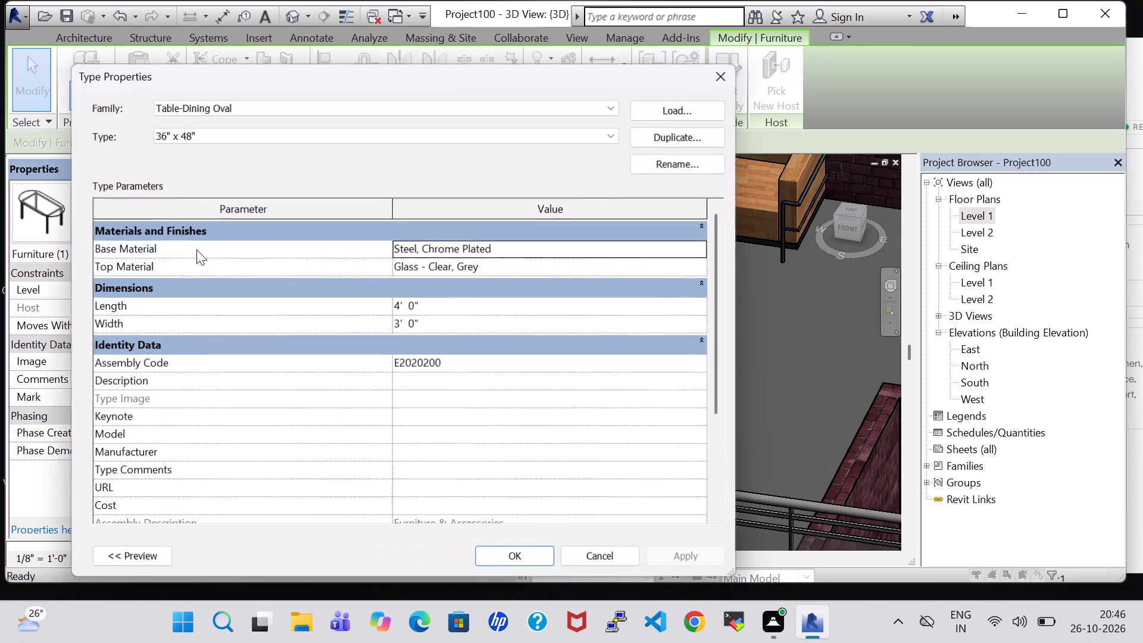
left_click(713, 76)
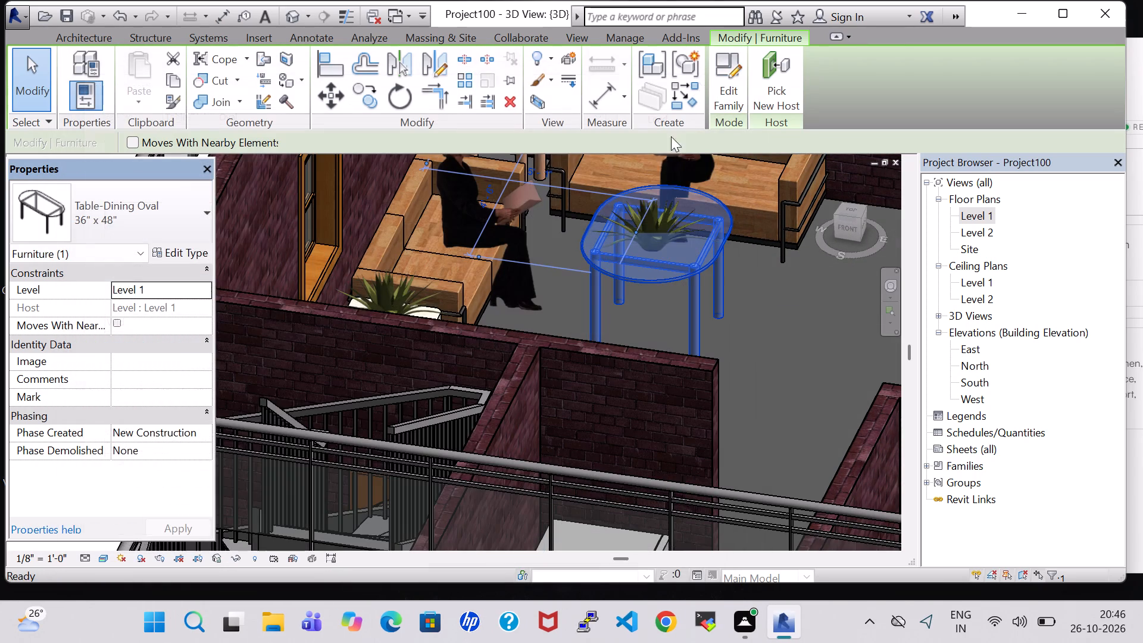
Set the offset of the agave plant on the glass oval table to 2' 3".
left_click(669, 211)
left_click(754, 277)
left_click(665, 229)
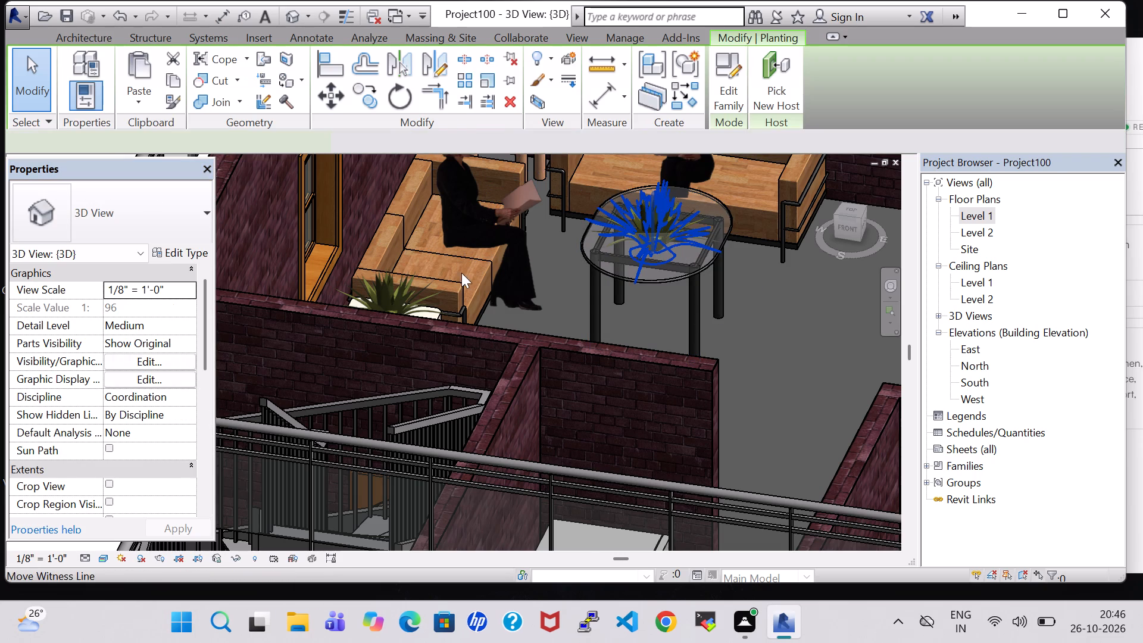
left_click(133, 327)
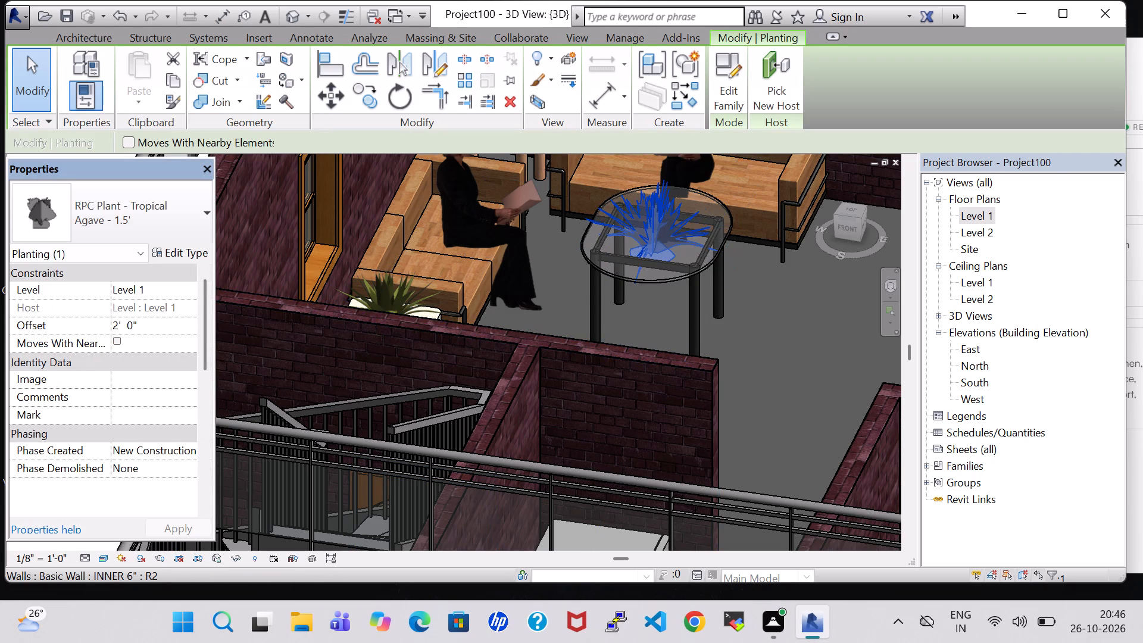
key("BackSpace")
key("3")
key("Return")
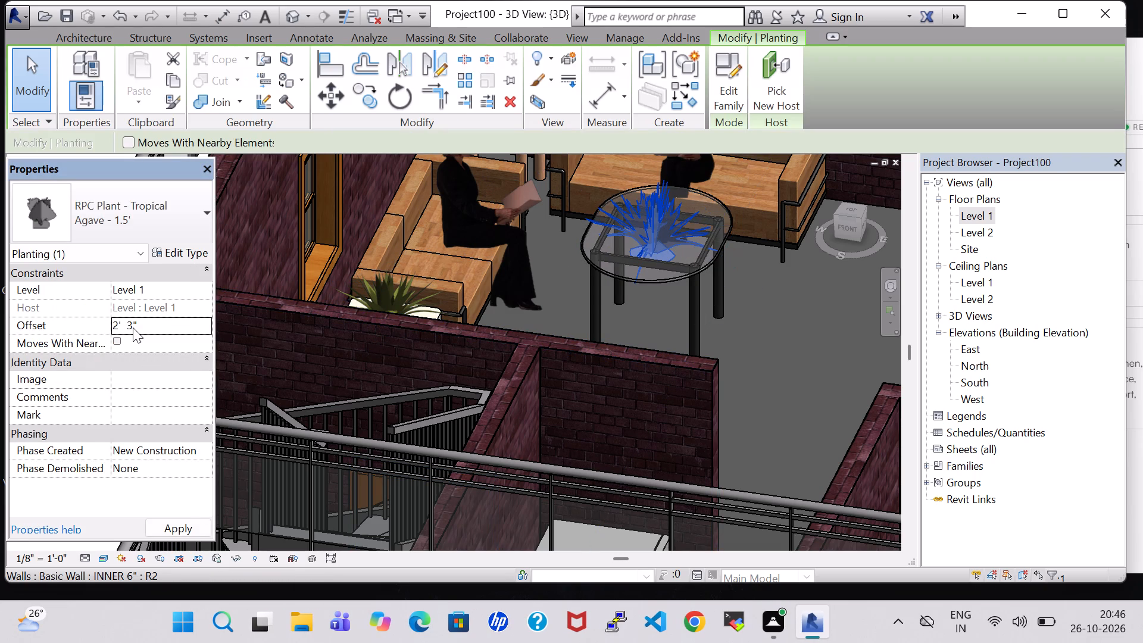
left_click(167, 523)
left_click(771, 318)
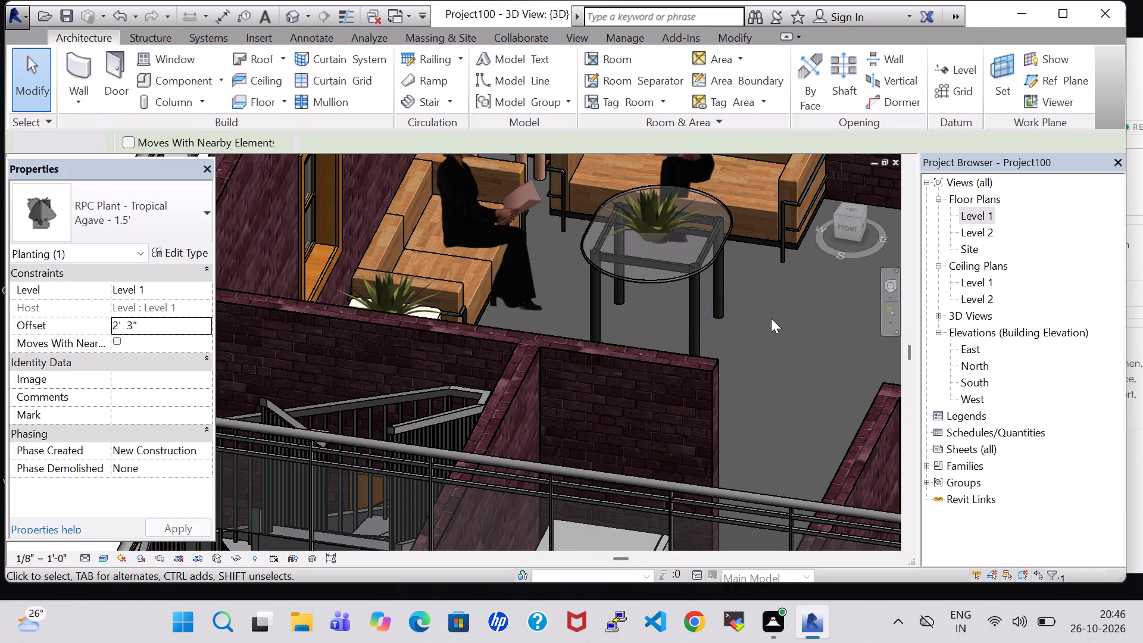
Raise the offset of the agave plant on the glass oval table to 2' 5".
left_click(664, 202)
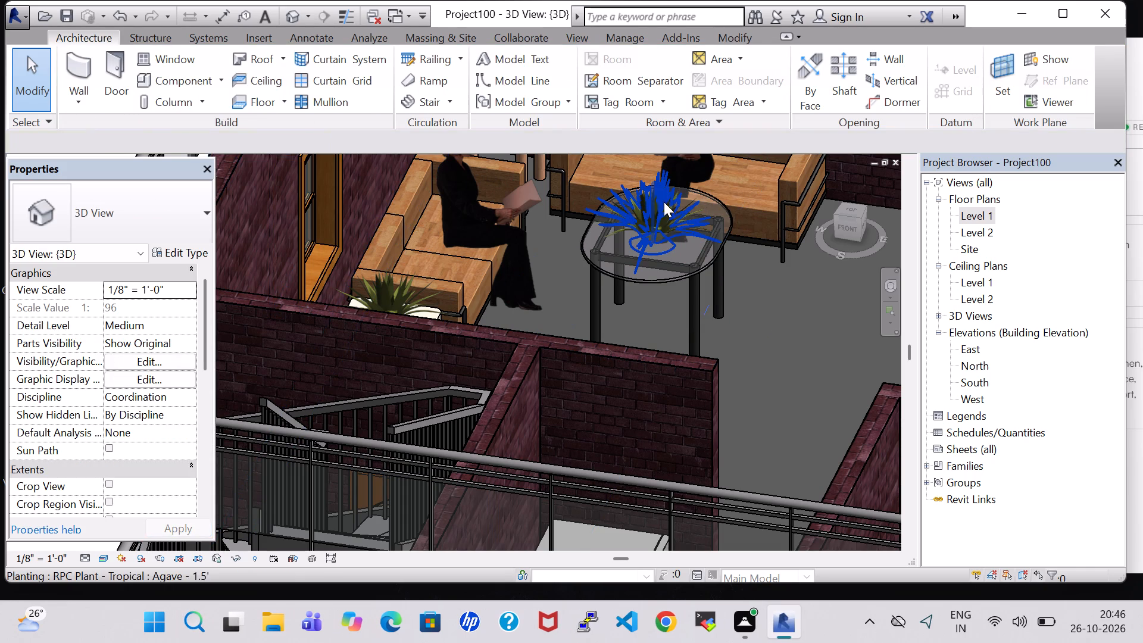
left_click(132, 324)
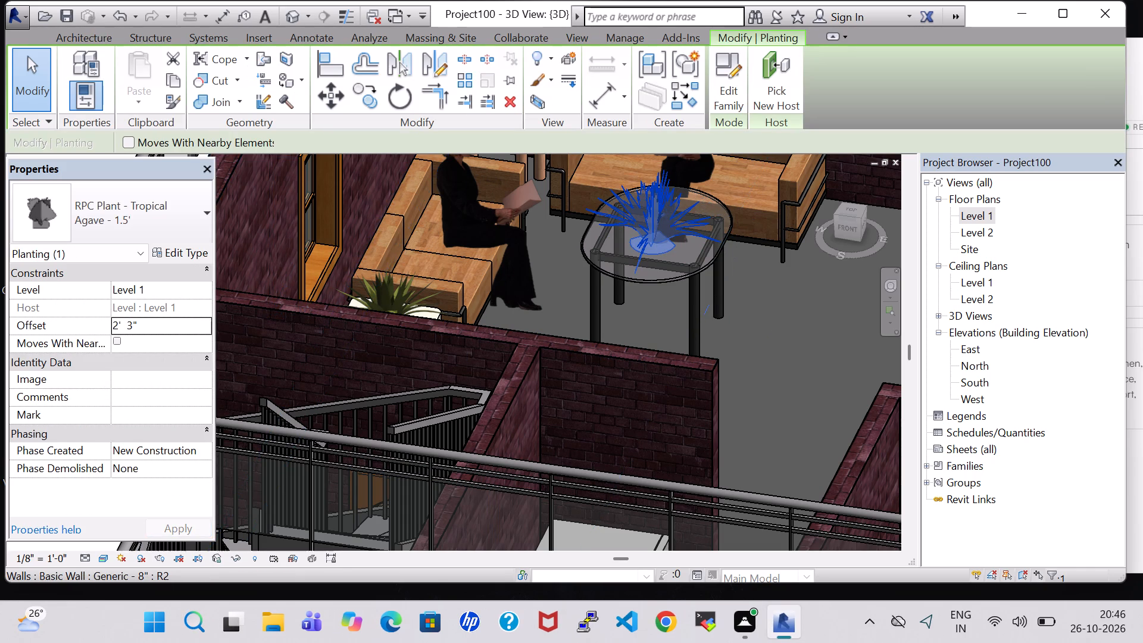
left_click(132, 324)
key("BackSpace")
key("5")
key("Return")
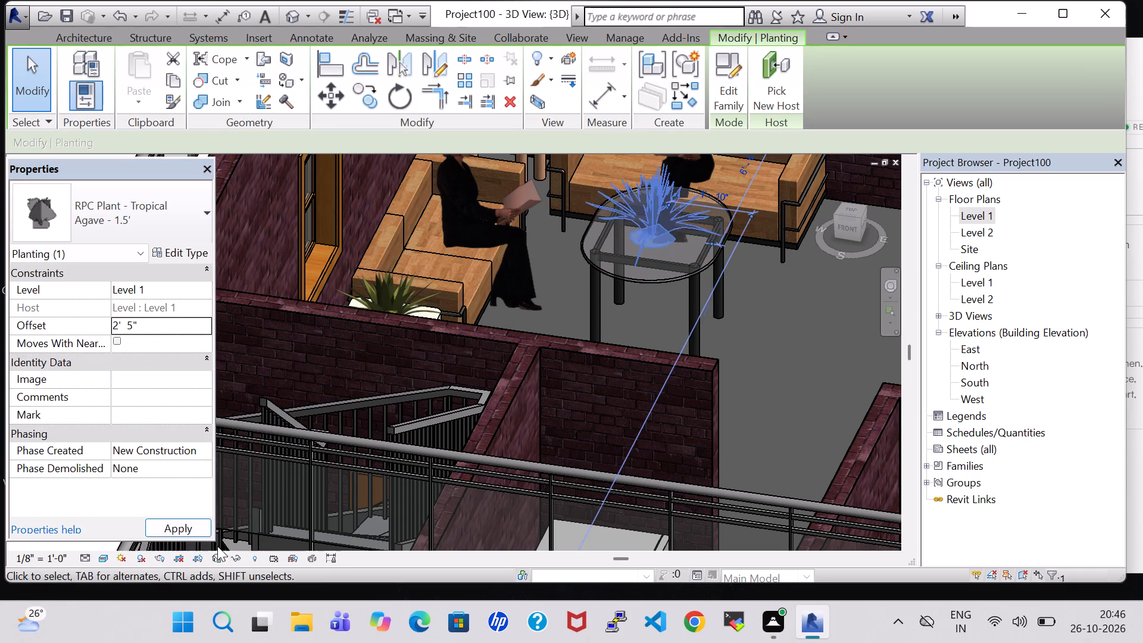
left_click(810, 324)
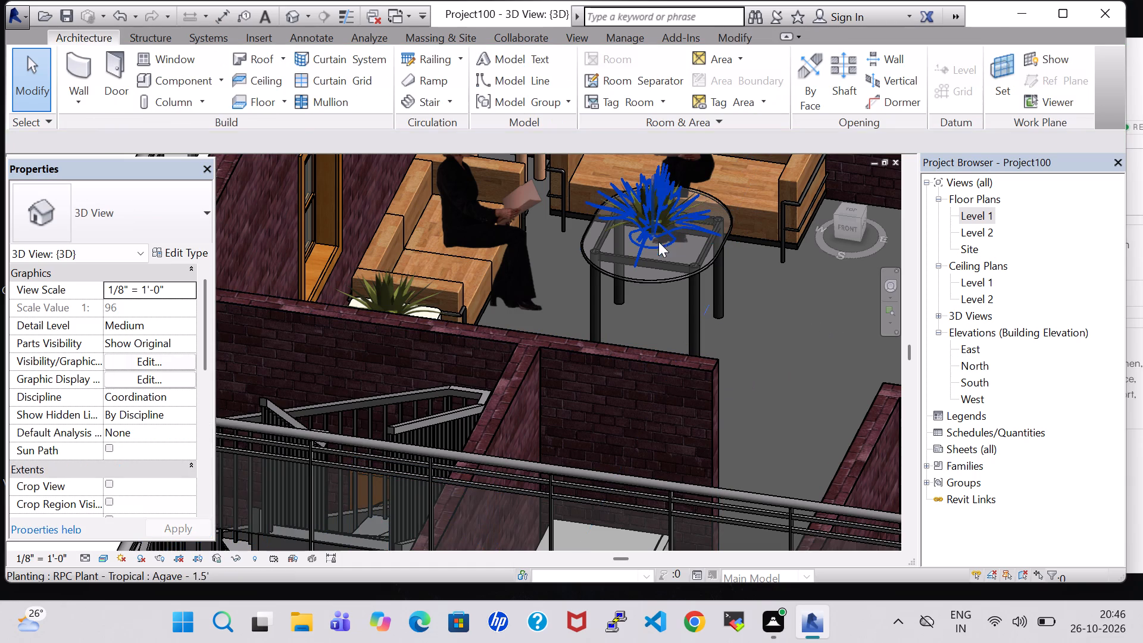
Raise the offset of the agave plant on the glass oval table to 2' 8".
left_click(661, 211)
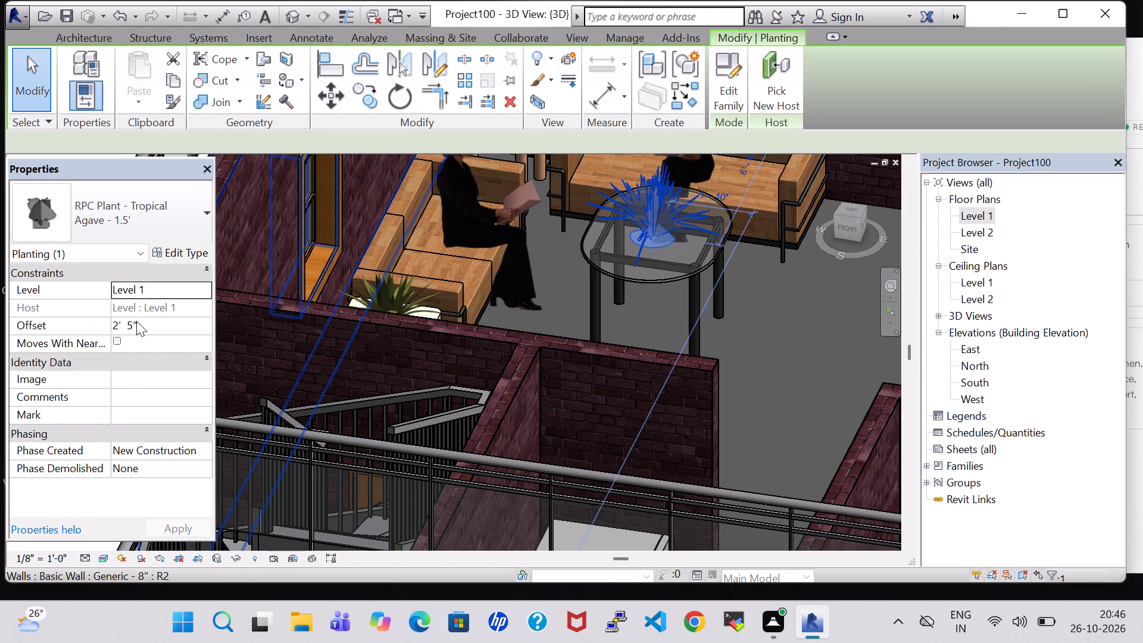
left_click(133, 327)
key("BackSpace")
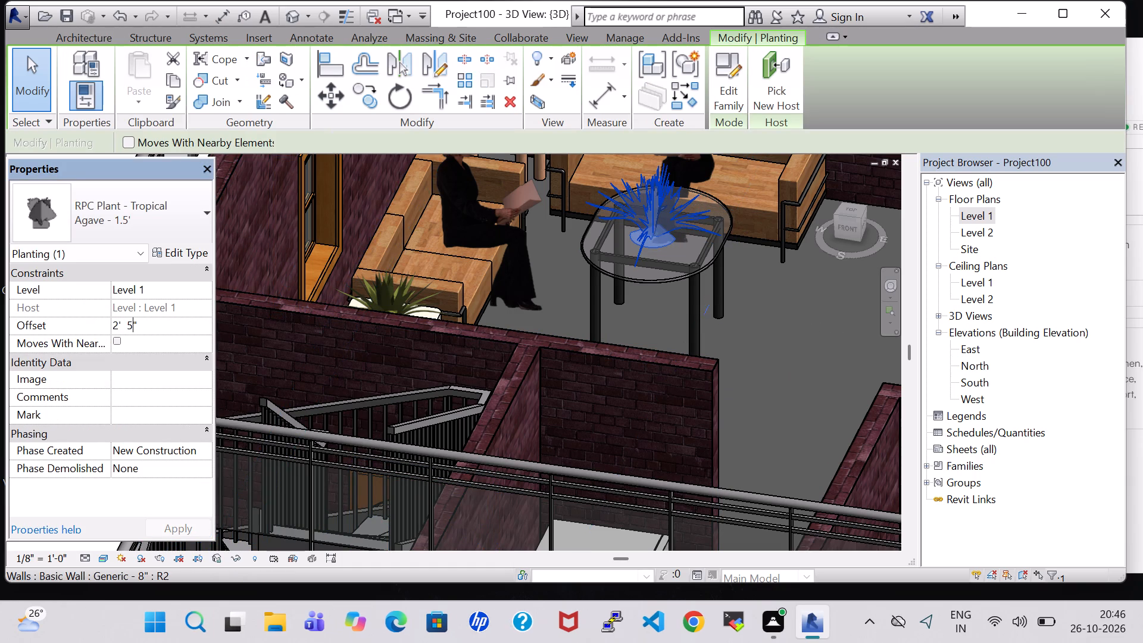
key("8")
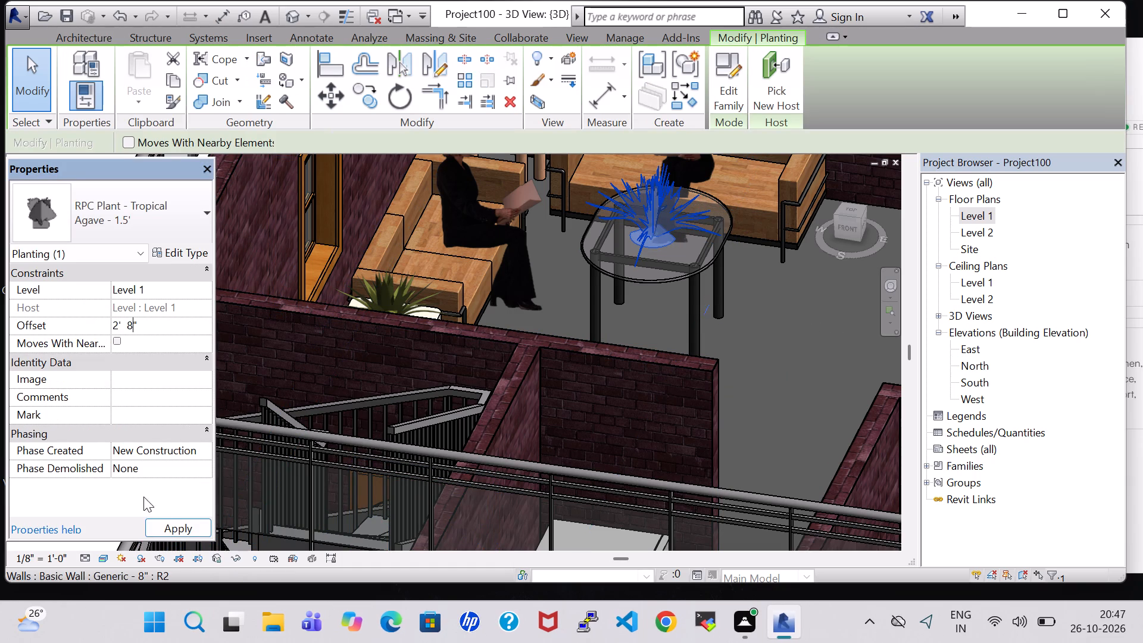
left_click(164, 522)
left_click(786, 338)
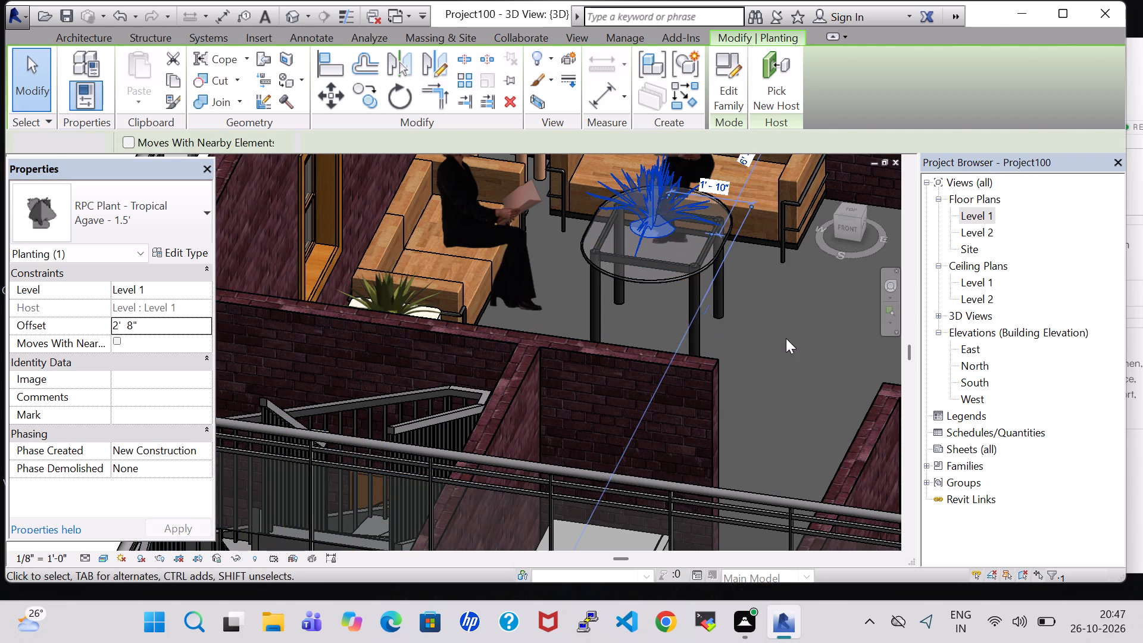
Set the offset of the agave plant on the glass oval table to 2' 6".
middle_click_drag(761, 320, 756, 285)
scroll(759, 308, "up", 1, "shift")
middle_click_drag(754, 273, 754, 270, "shift")
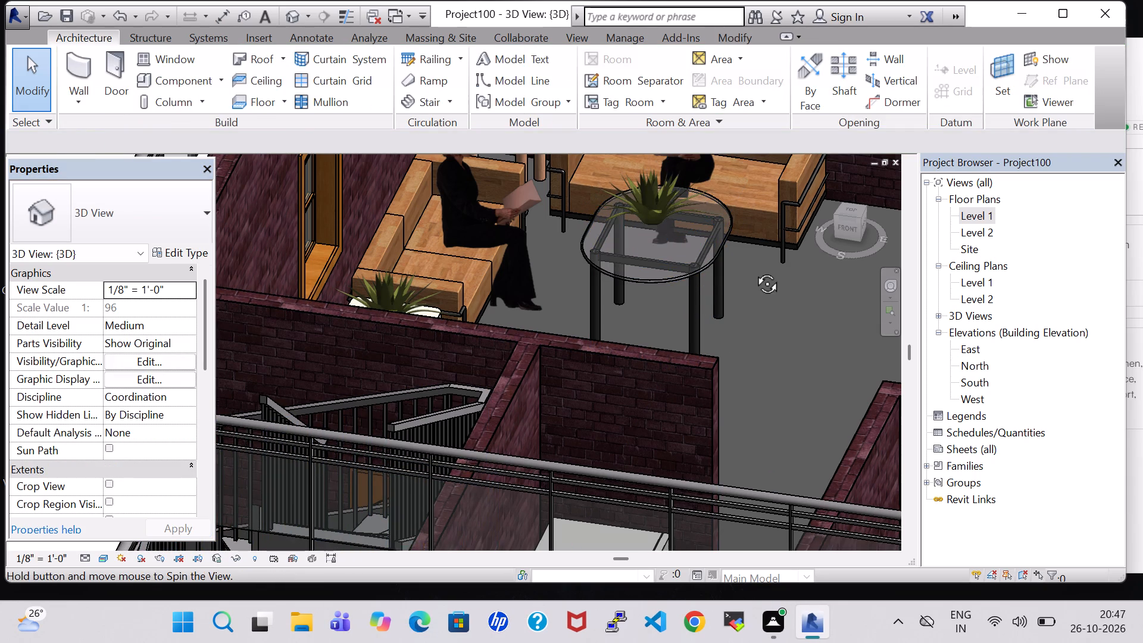
middle_click_drag(754, 270, 751, 263, "shift")
scroll(679, 228, "up", 5)
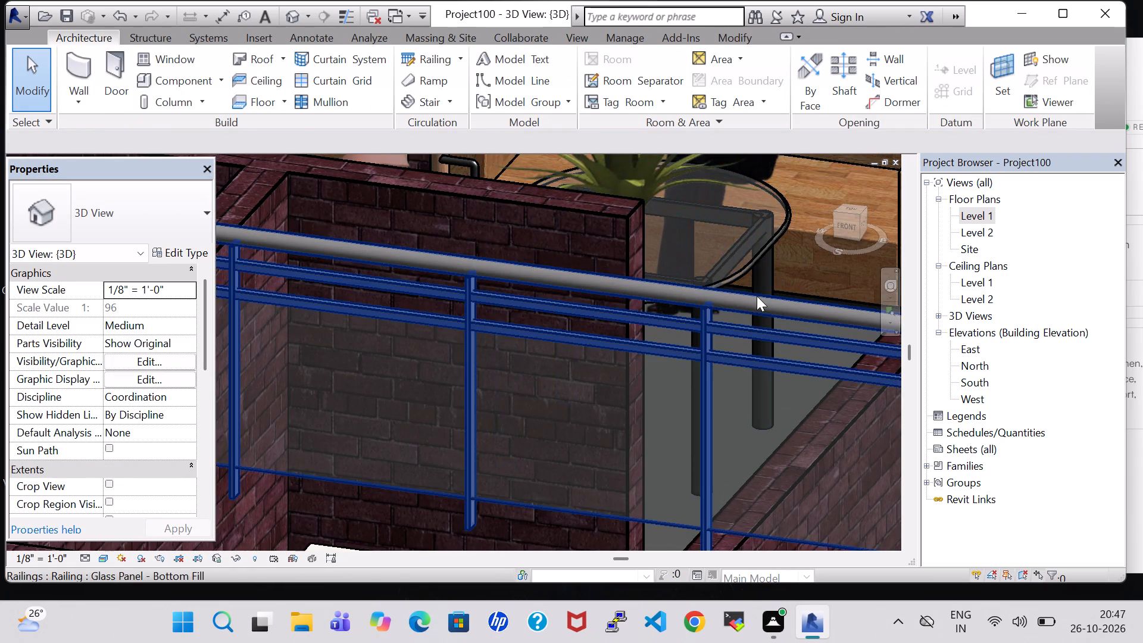
scroll(757, 296, "down", 4)
left_click(708, 210)
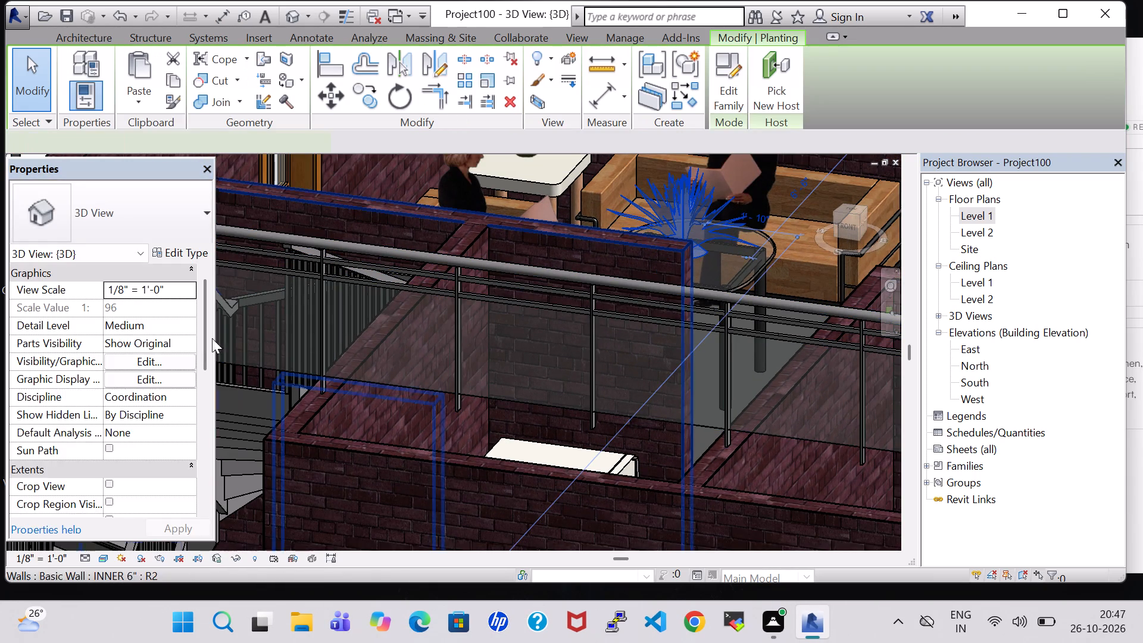
left_click(134, 327)
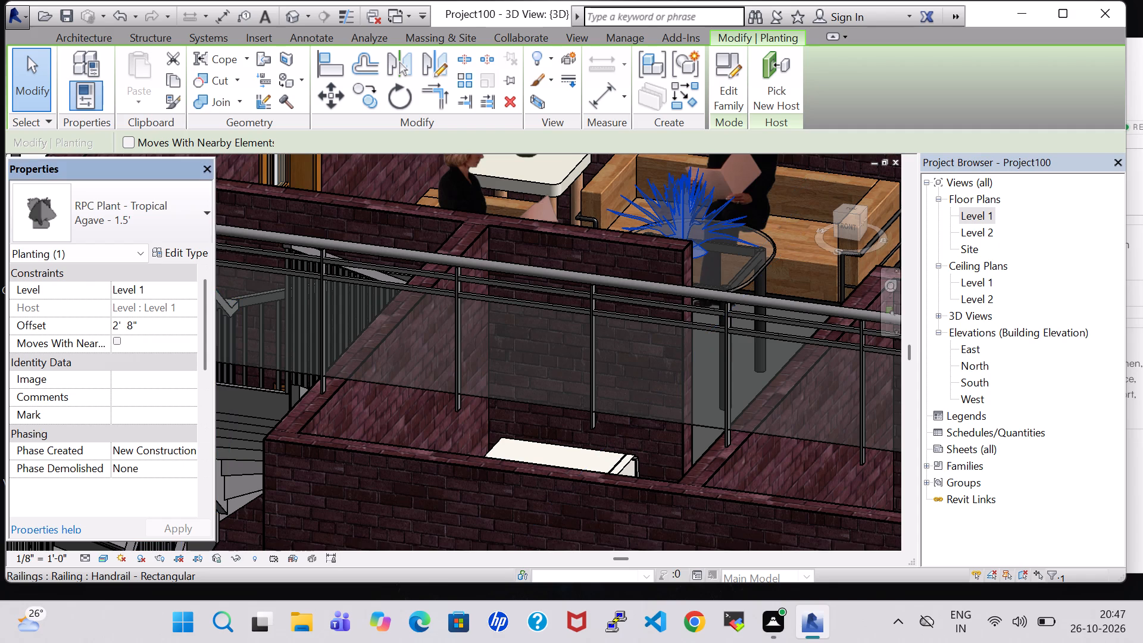
key("BackSpace")
key("6")
key("Return")
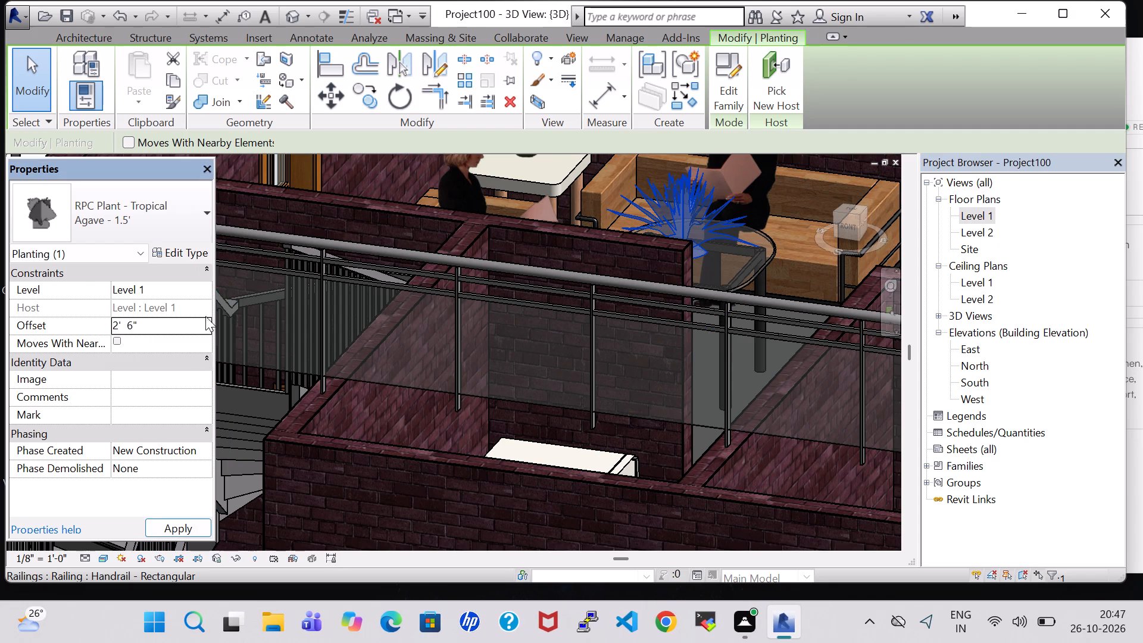
Nudge the agave plant on the white side table slightly toward the window wall and the sofa nearest the stairs.
scroll(735, 235, "down", 3)
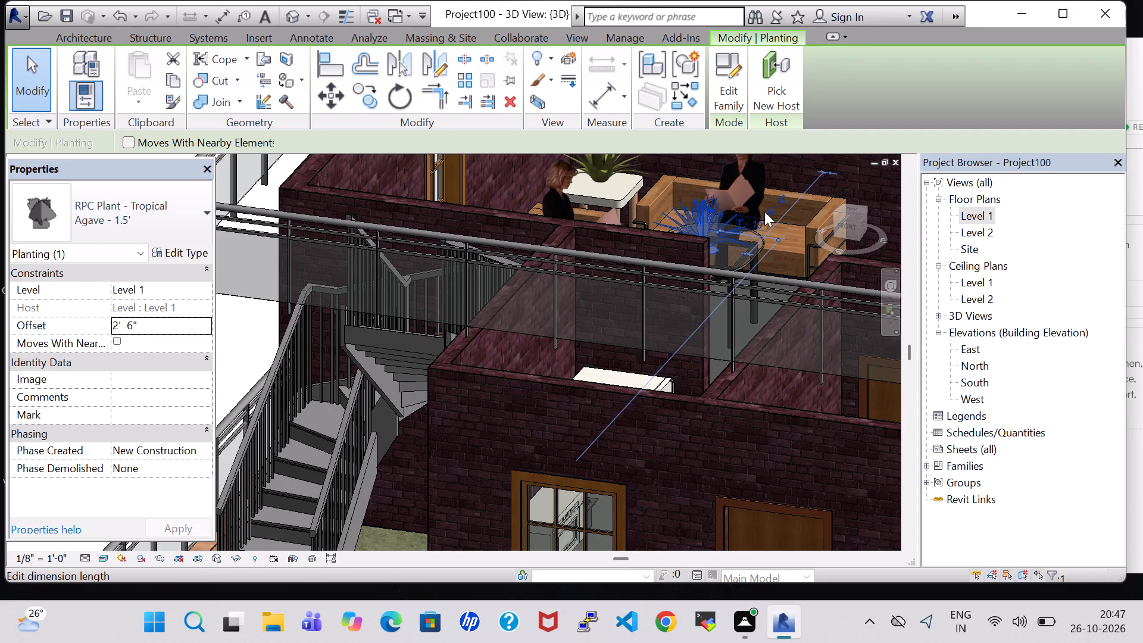
middle_click_drag(764, 211, 757, 358, "shift")
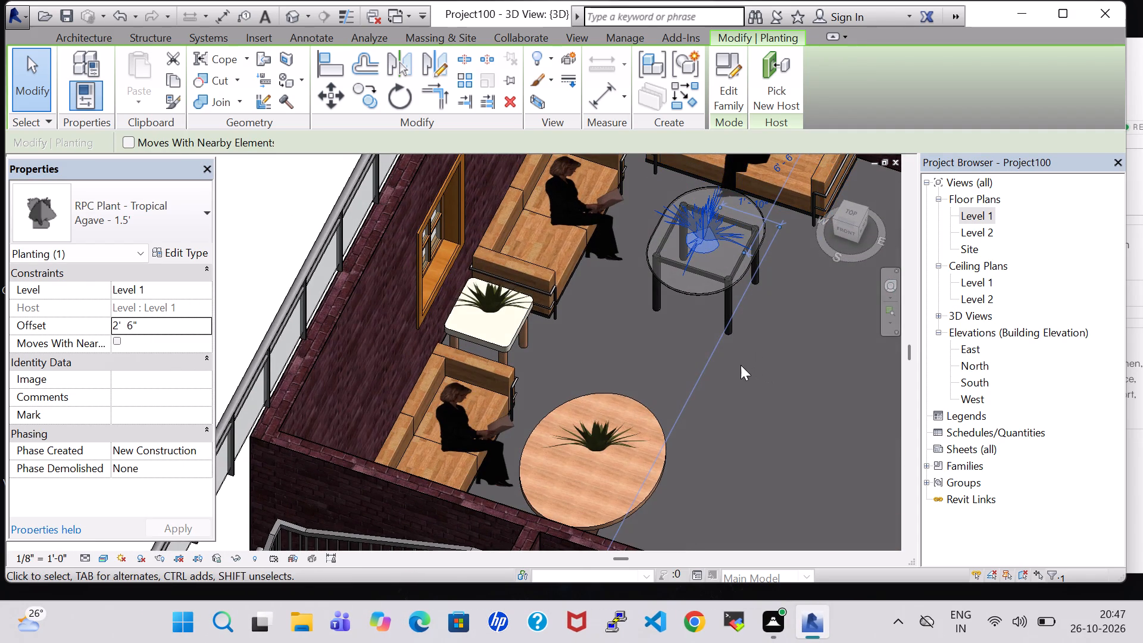
middle_click_drag(734, 369, 736, 333, "shift")
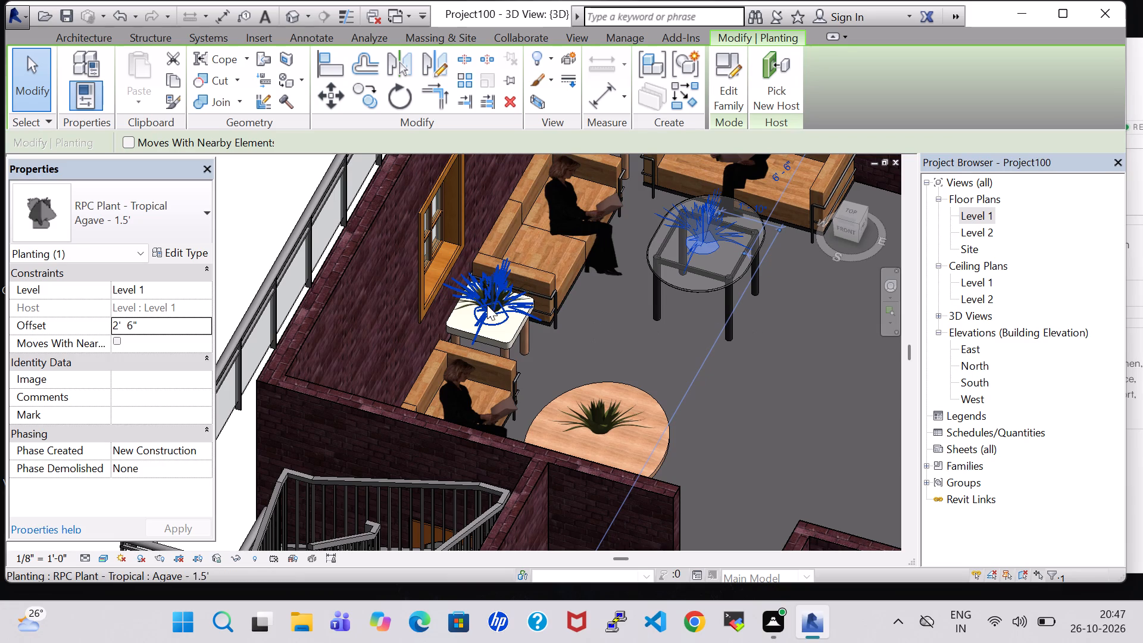
left_click(487, 305)
key("Left")
key("Down")
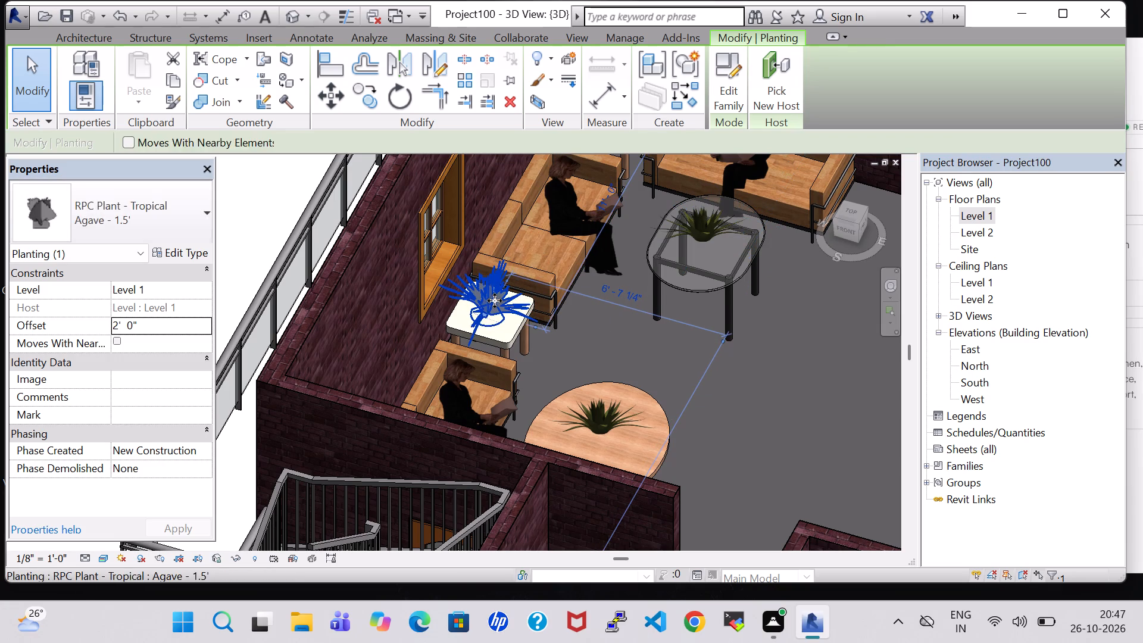
key("Down")
left_click(767, 356)
Inspect the living-room seating and tables, the stair area, and the kitchen around the refrigerator, sink and counter.
scroll(767, 356, "down", 2)
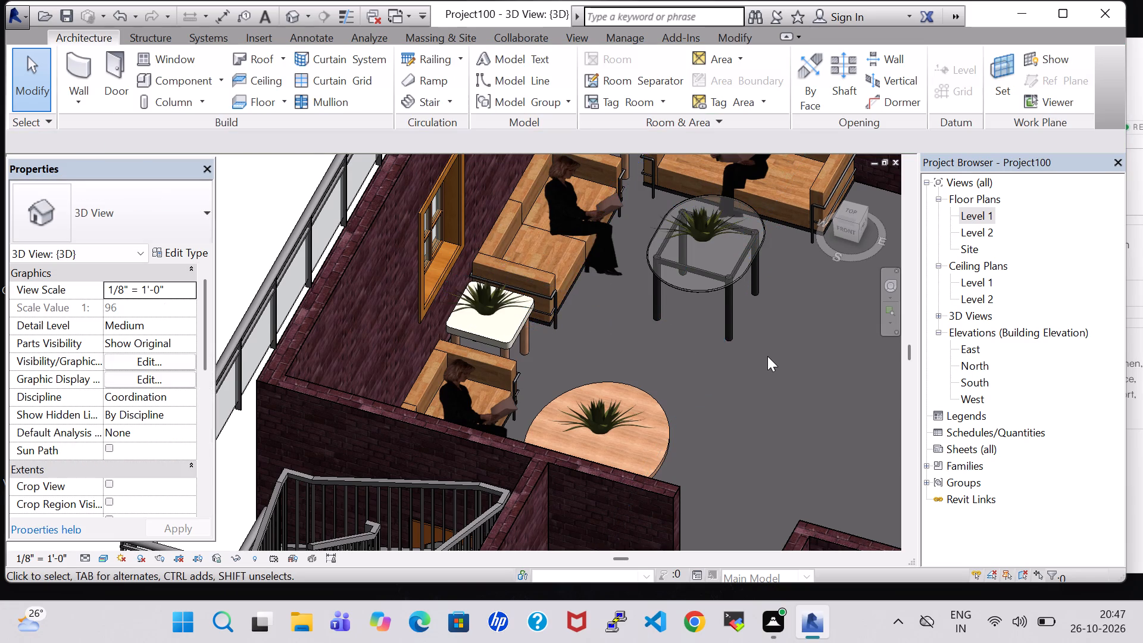
middle_click_drag(777, 339, 769, 405, "shift")
middle_click_drag(769, 405, 736, 330)
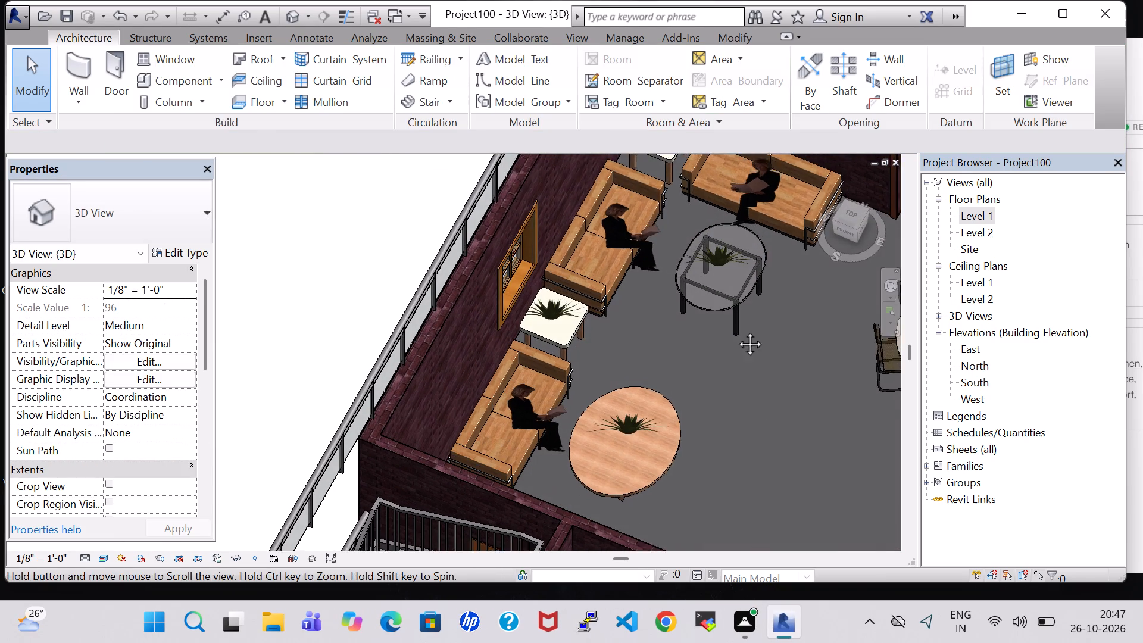
middle_click_drag(736, 330, 736, 290)
middle_click_drag(737, 284, 742, 260)
middle_click(742, 258)
middle_click_drag(683, 430, 703, 235)
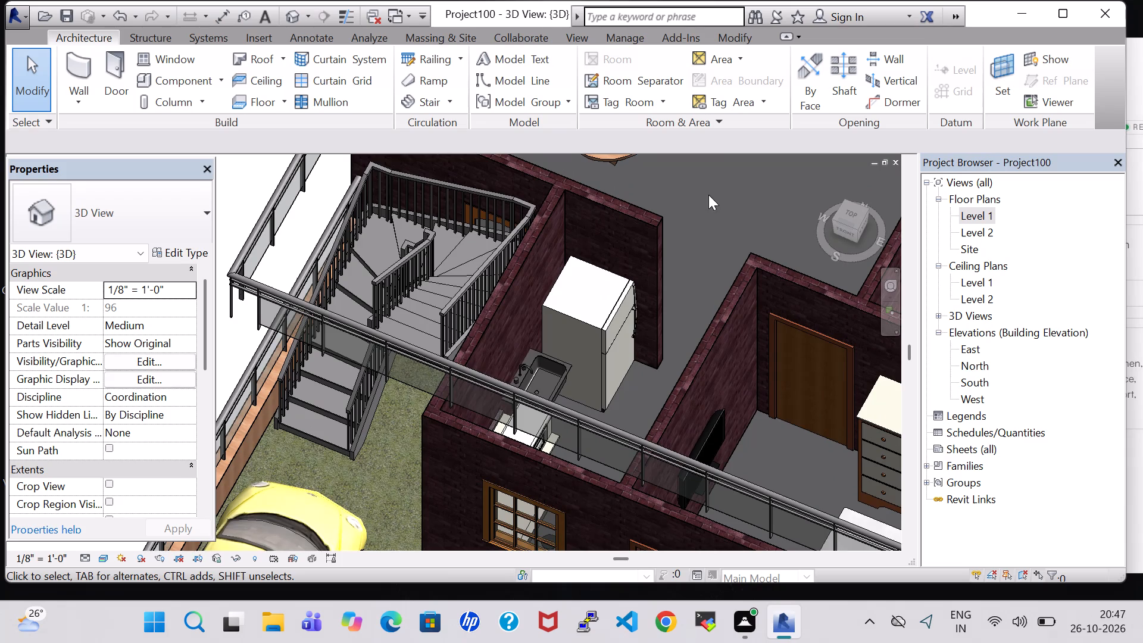
middle_click_drag(708, 195, 708, 293)
scroll(673, 479, "up", 1)
middle_click_drag(673, 479, 703, 320)
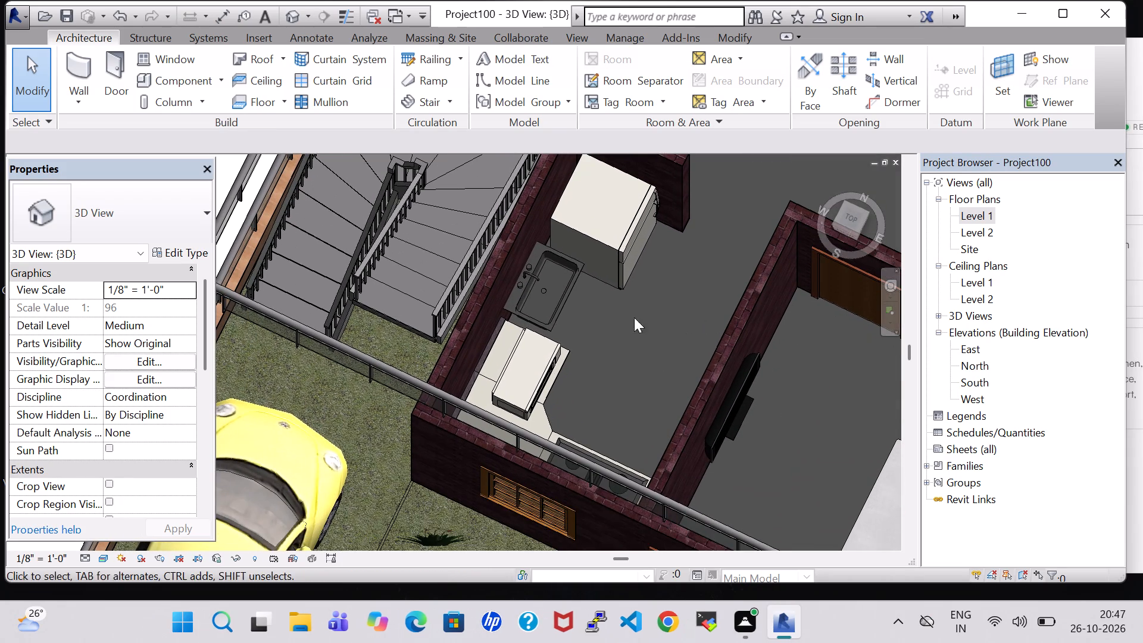
scroll(622, 342, "up", 4)
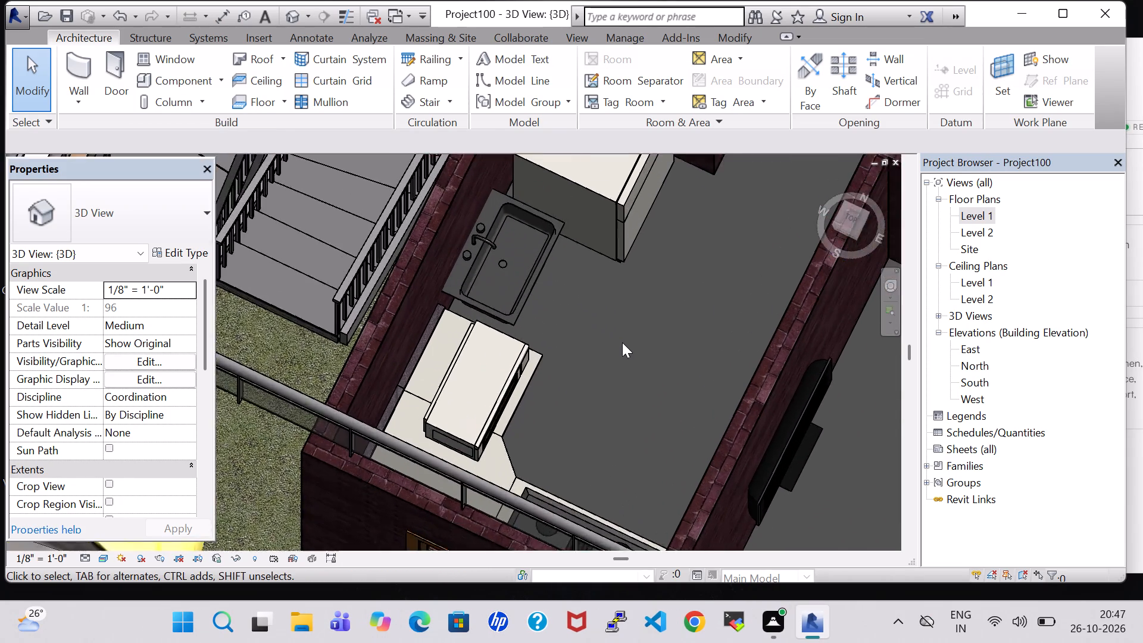
scroll(622, 342, "up", 1)
middle_click_drag(622, 342, 607, 319)
middle_click_drag(478, 279, 551, 351)
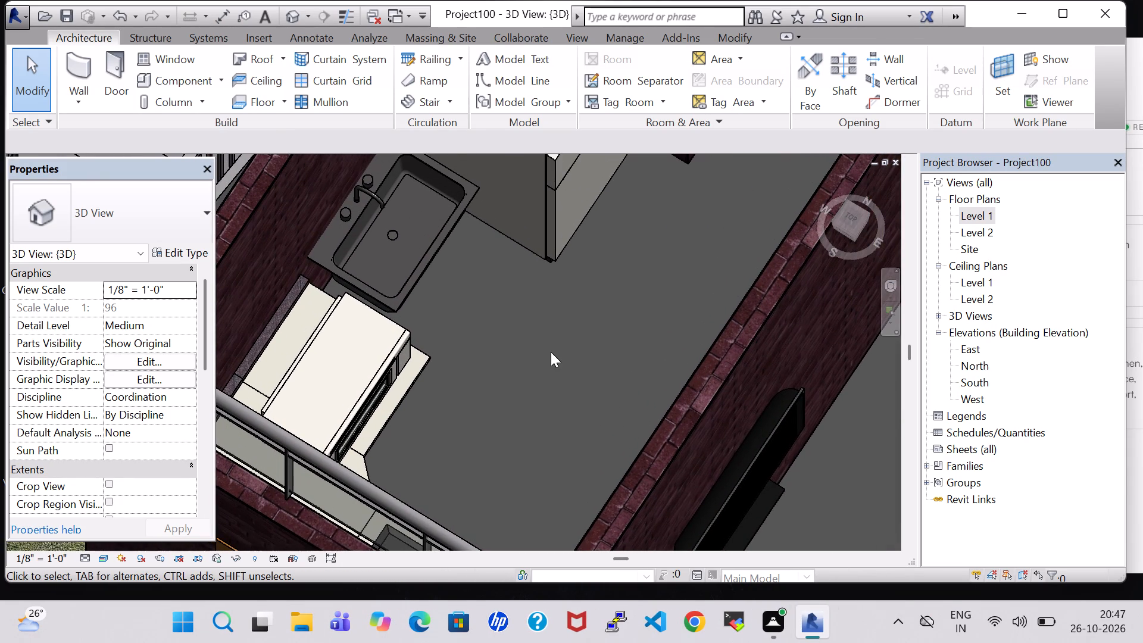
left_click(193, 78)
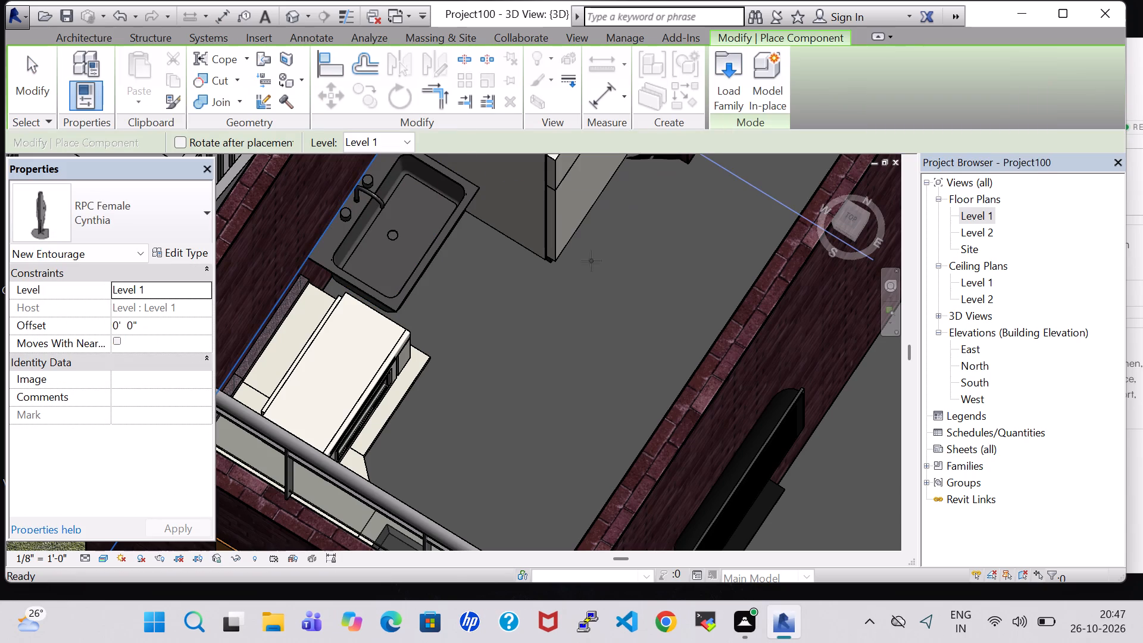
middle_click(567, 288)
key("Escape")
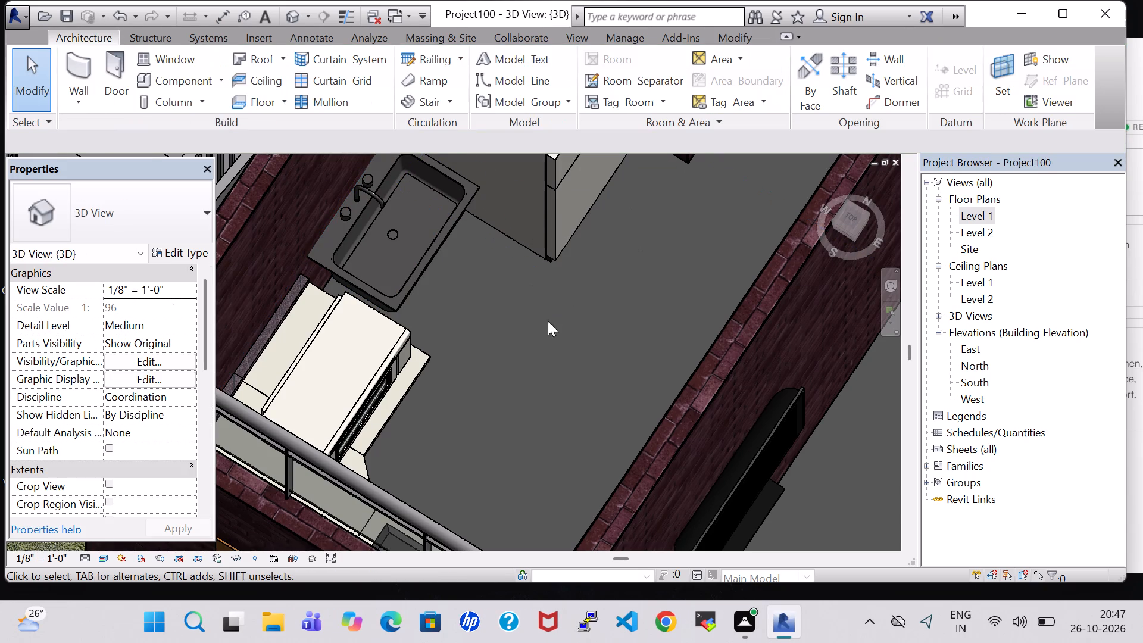
Inspect the kitchen cooktop, living and dining area and both bathrooms, including the elliptical mirror behind the washbasin in the bathroom nearer the kitchen.
middle_click_drag(514, 367, 558, 260)
middle_click_drag(558, 260, 550, 409, "shift")
middle_click_drag(550, 410, 548, 409)
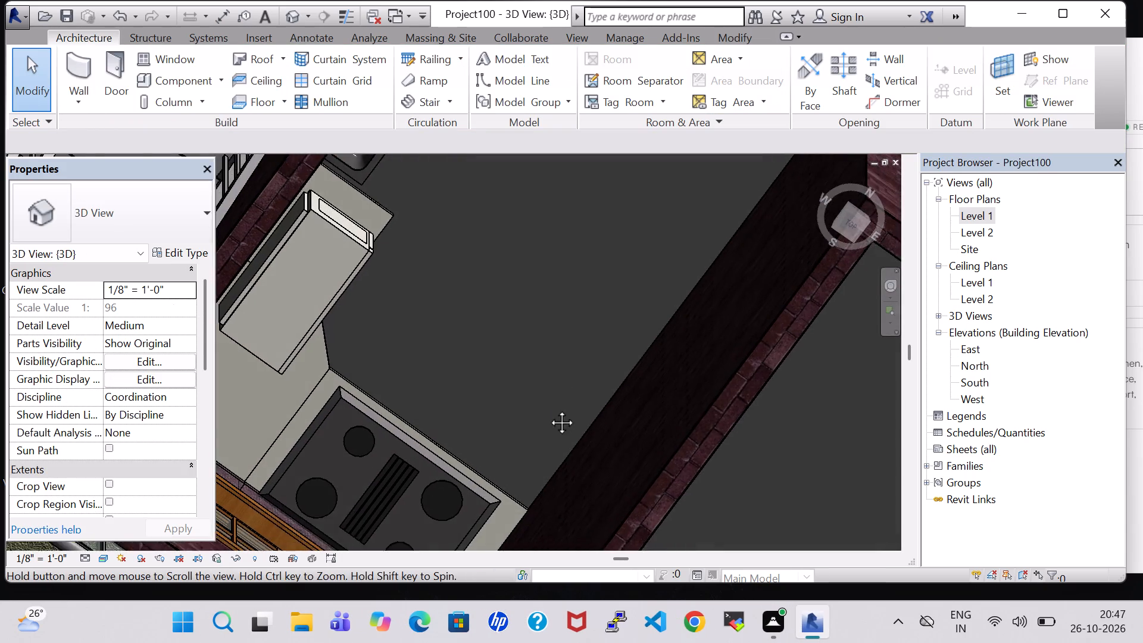
middle_click_drag(548, 409, 546, 339)
middle_click_drag(546, 333, 483, 480)
scroll(529, 411, "down", 5)
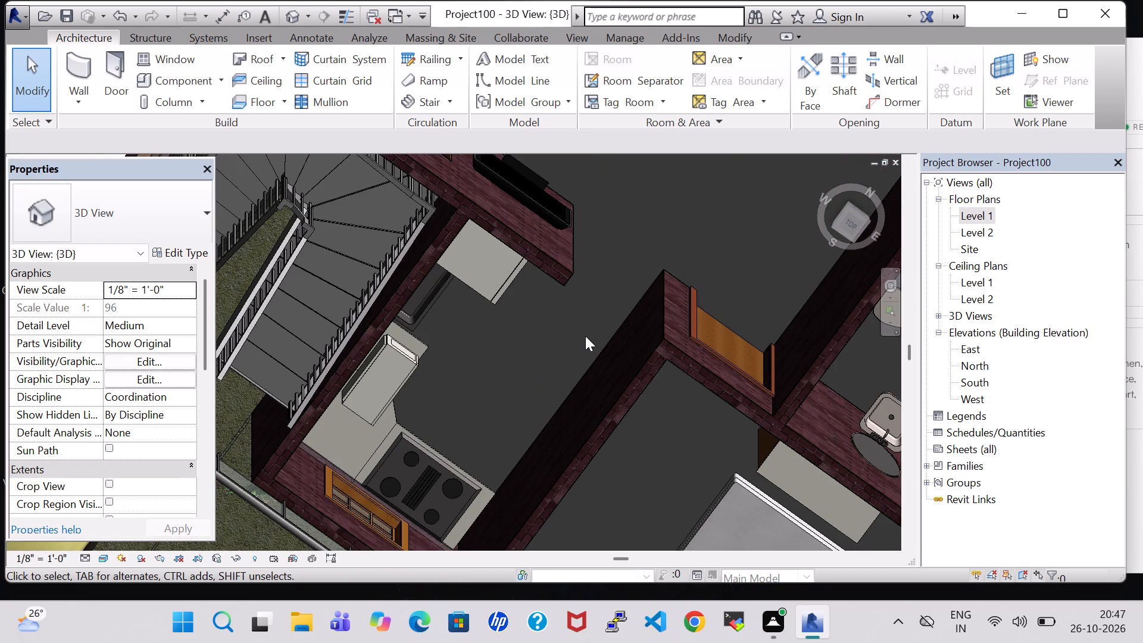
middle_click_drag(585, 336, 462, 494)
scroll(577, 349, "down", 5)
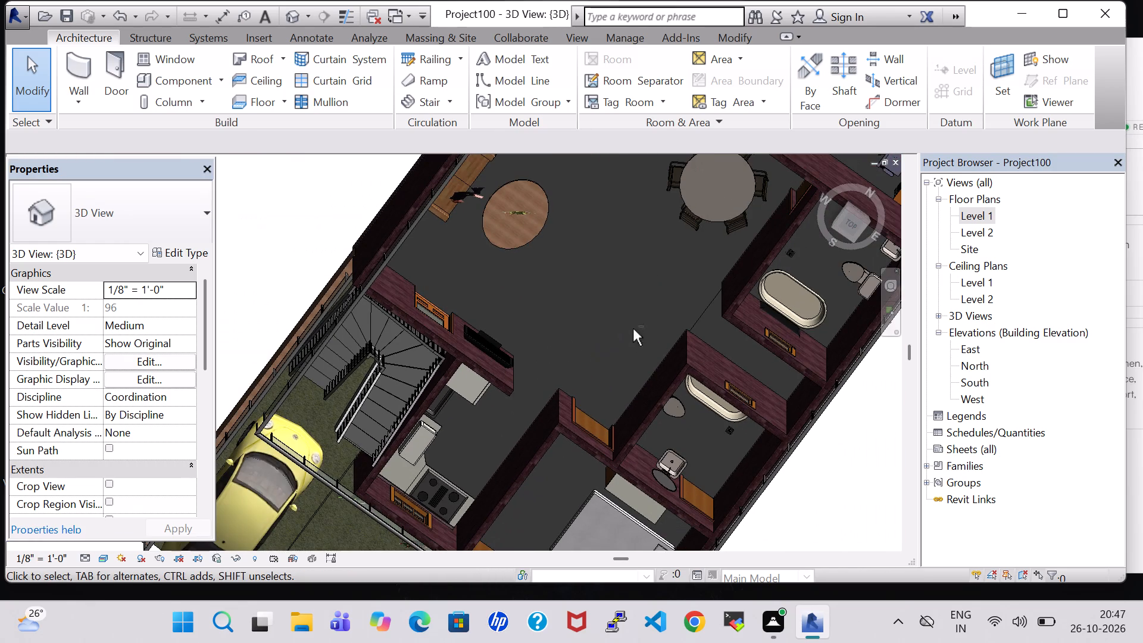
middle_click_drag(633, 329, 630, 287, "shift")
middle_click_drag(626, 226, 594, 375)
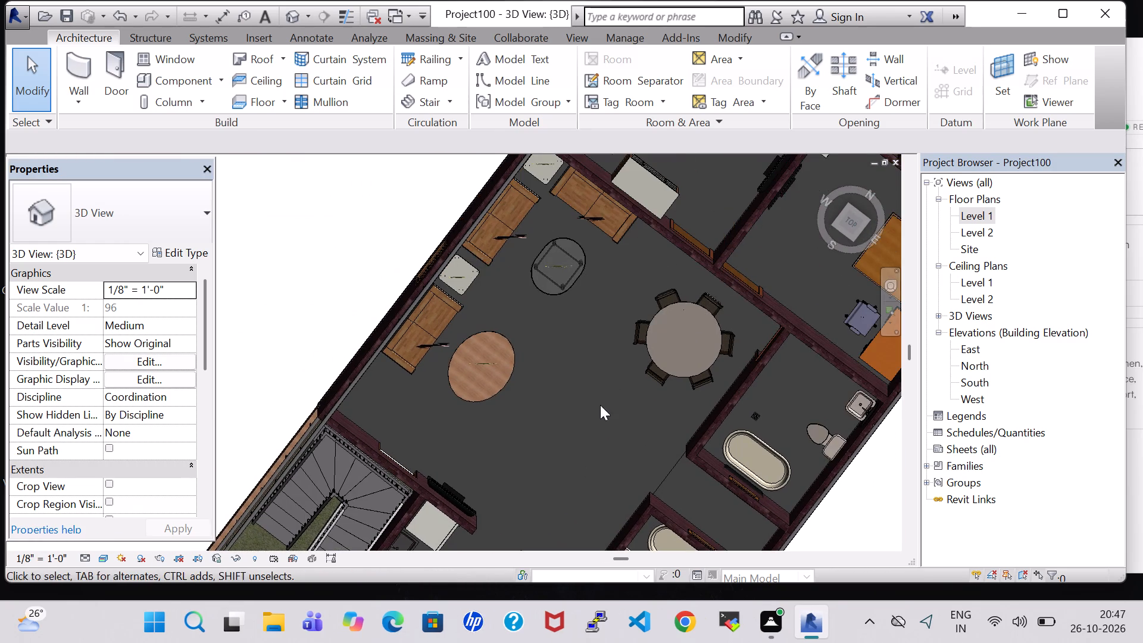
middle_click_drag(600, 405, 563, 269)
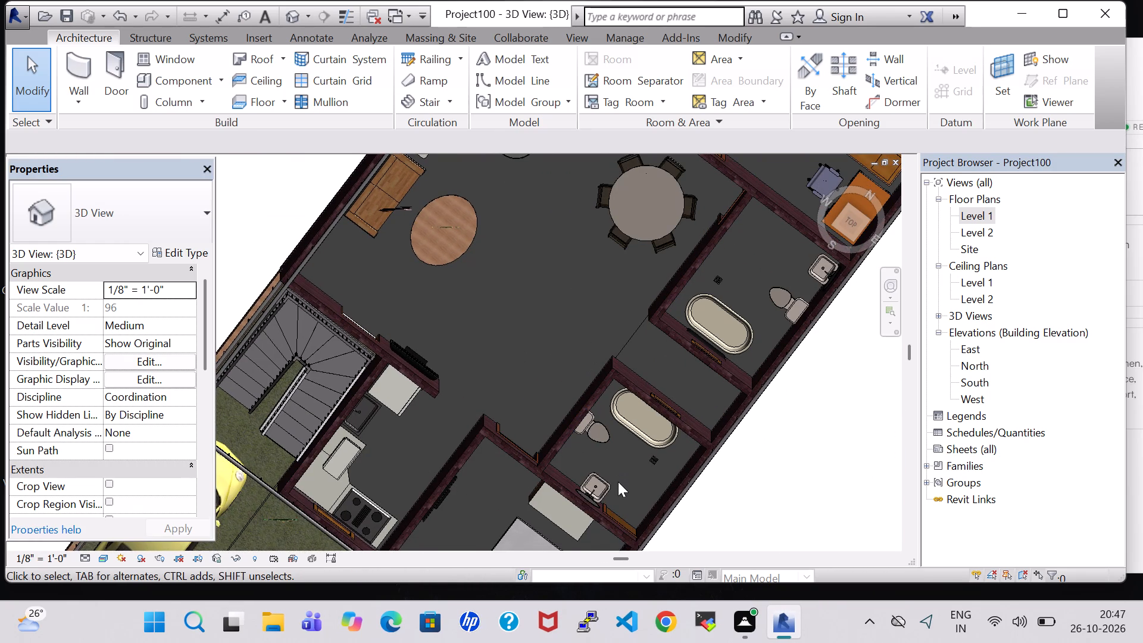
scroll(618, 482, "up", 2)
left_click(586, 510)
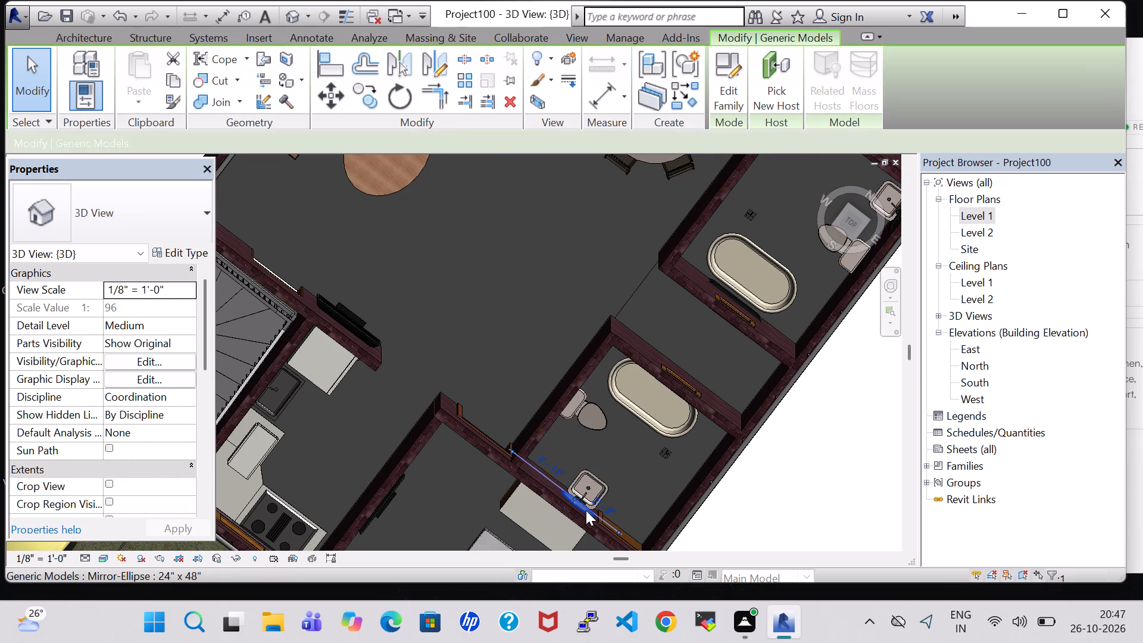
left_click(627, 442)
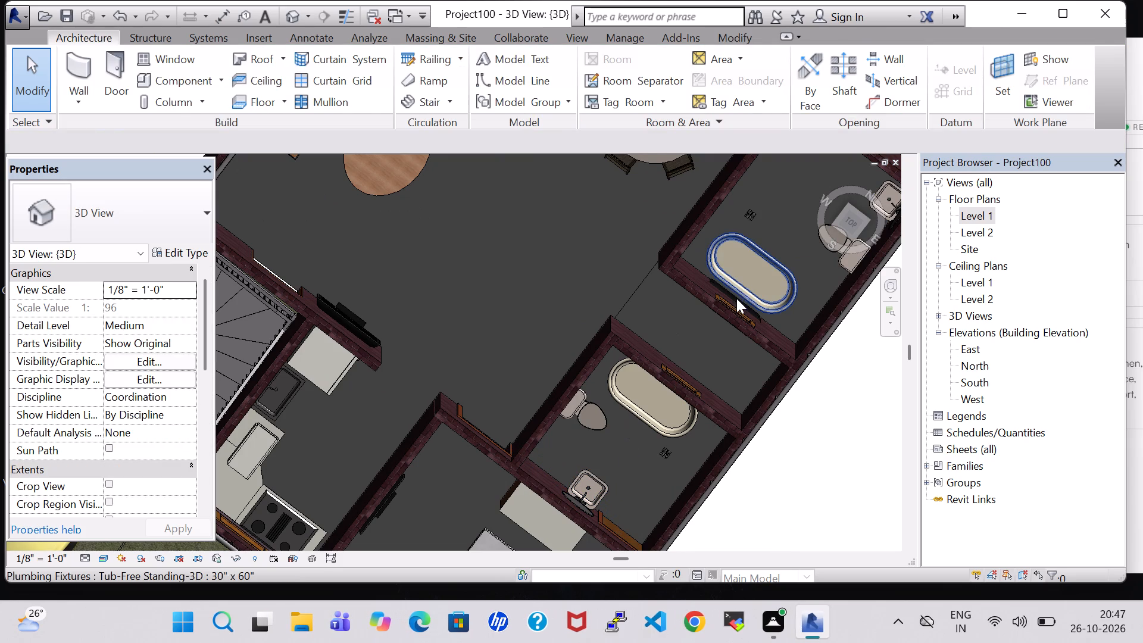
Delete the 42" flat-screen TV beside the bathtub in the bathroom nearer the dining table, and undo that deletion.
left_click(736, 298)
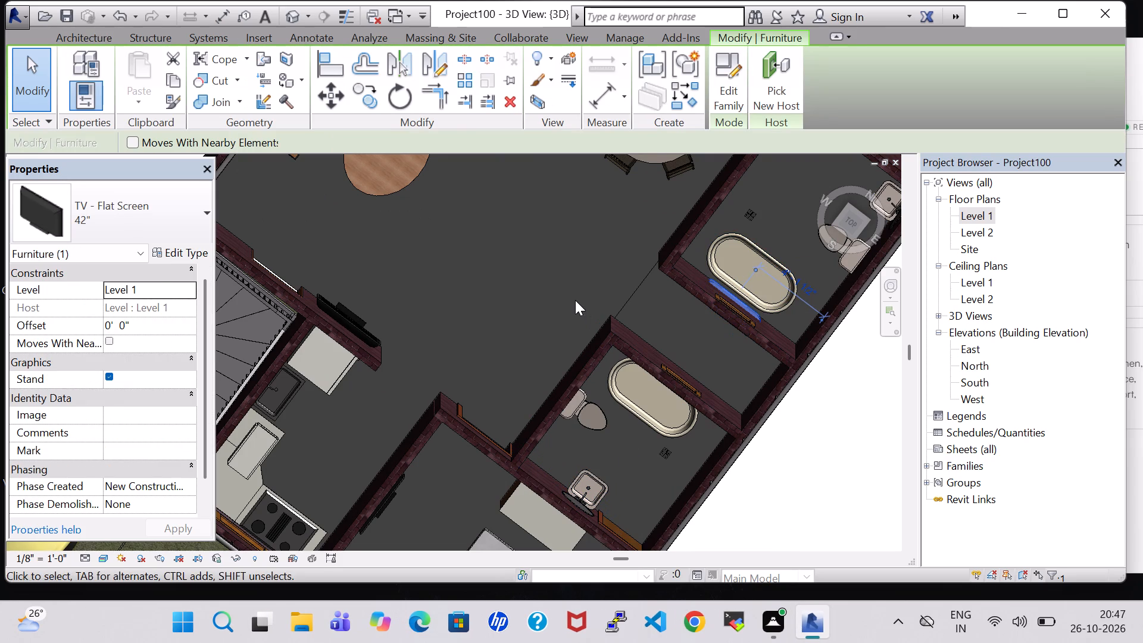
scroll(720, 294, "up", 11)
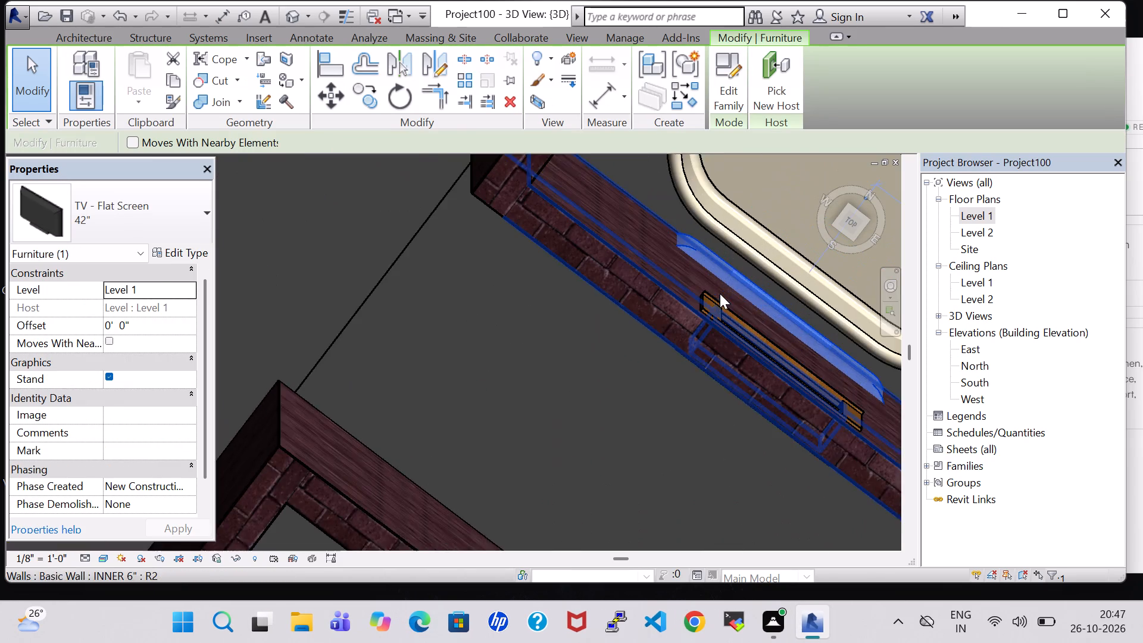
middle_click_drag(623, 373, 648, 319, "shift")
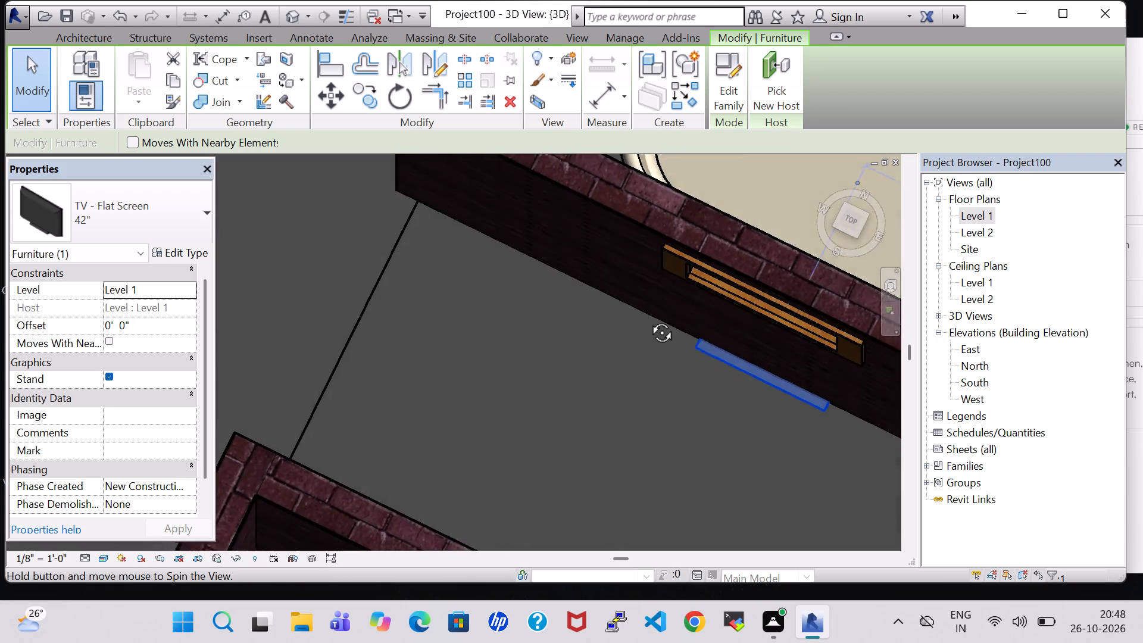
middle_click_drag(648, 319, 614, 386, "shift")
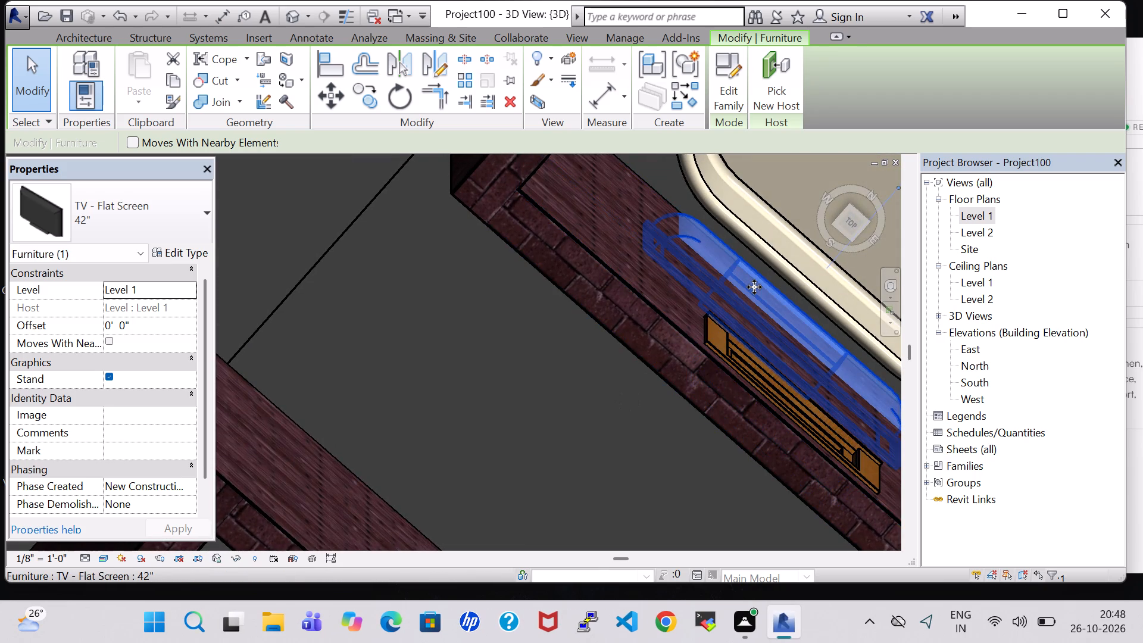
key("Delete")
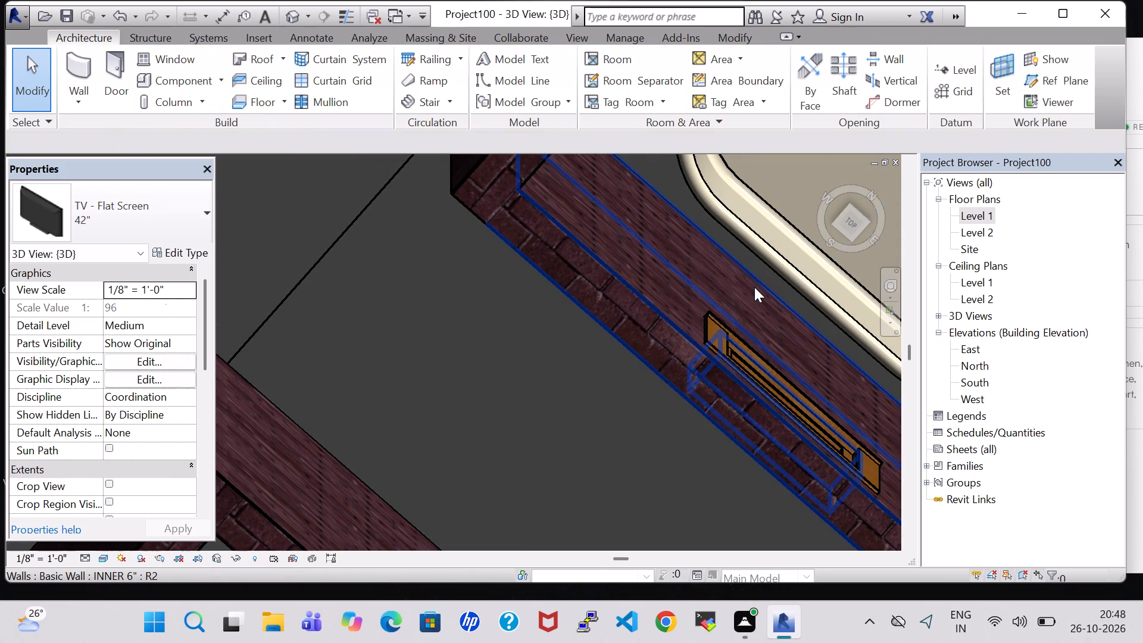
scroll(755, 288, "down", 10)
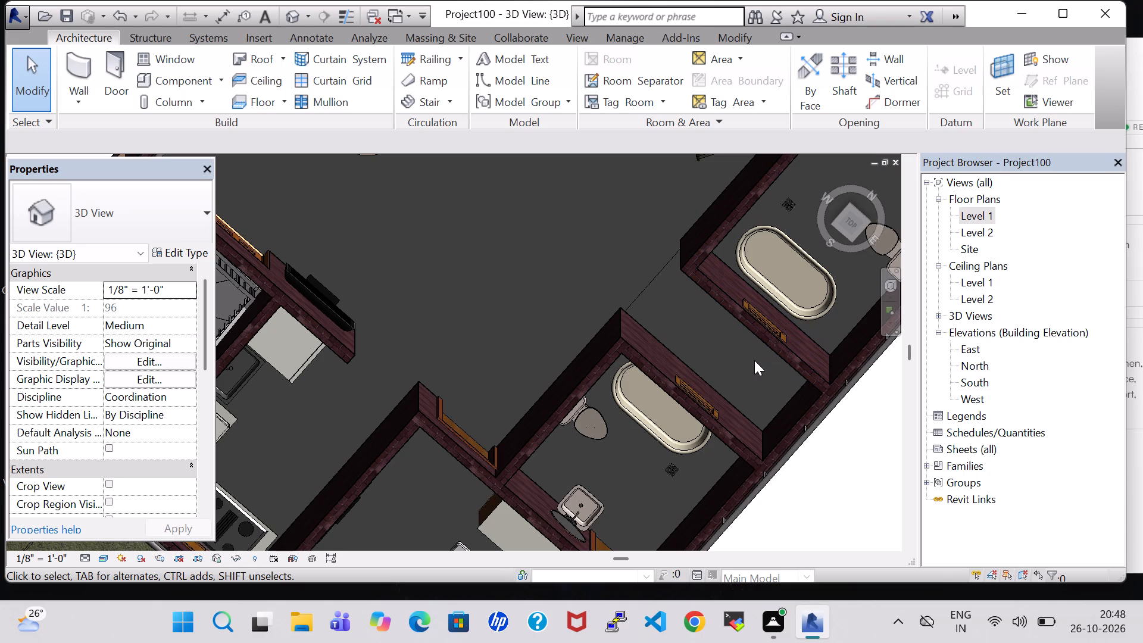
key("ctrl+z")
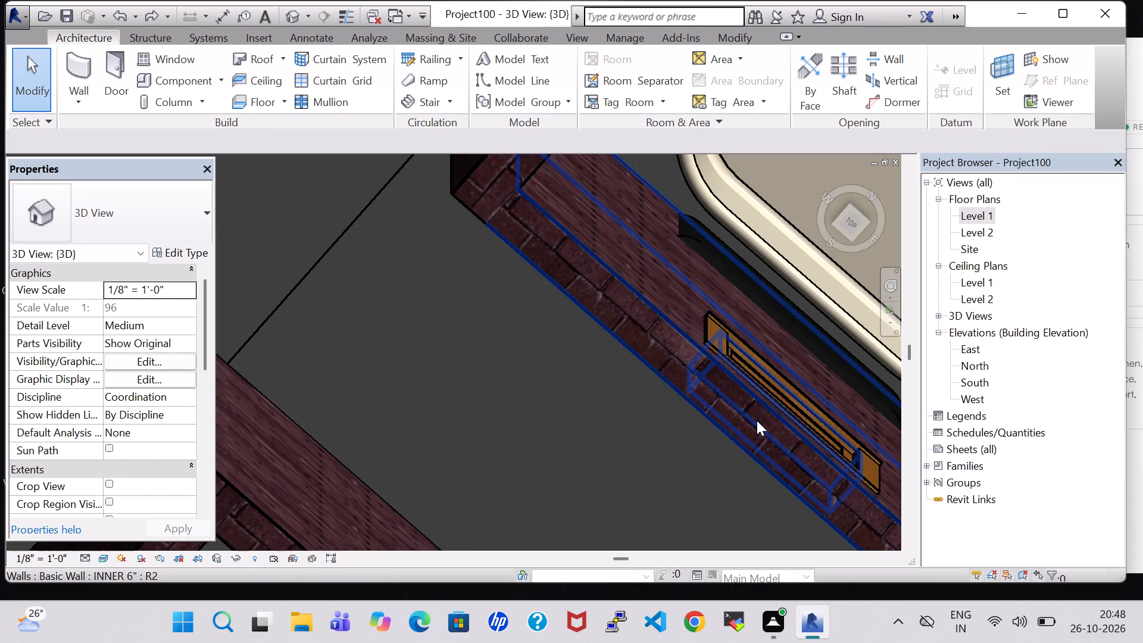
Delete the 42" flat-screen TV beside the bathtub in the bathroom nearer the dining table.
left_click(755, 279)
key("Delete")
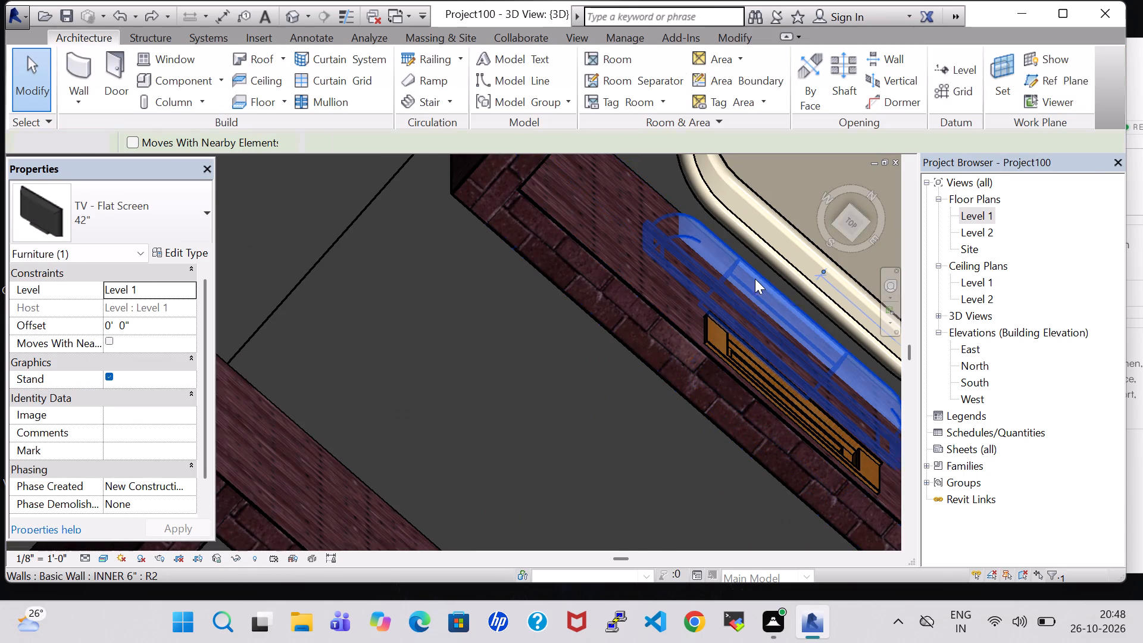
Inspect the bathroom near the dining table, including its elliptical mirror, and the furniture layout of the adjoining bedrooms.
scroll(691, 267, "down", 10)
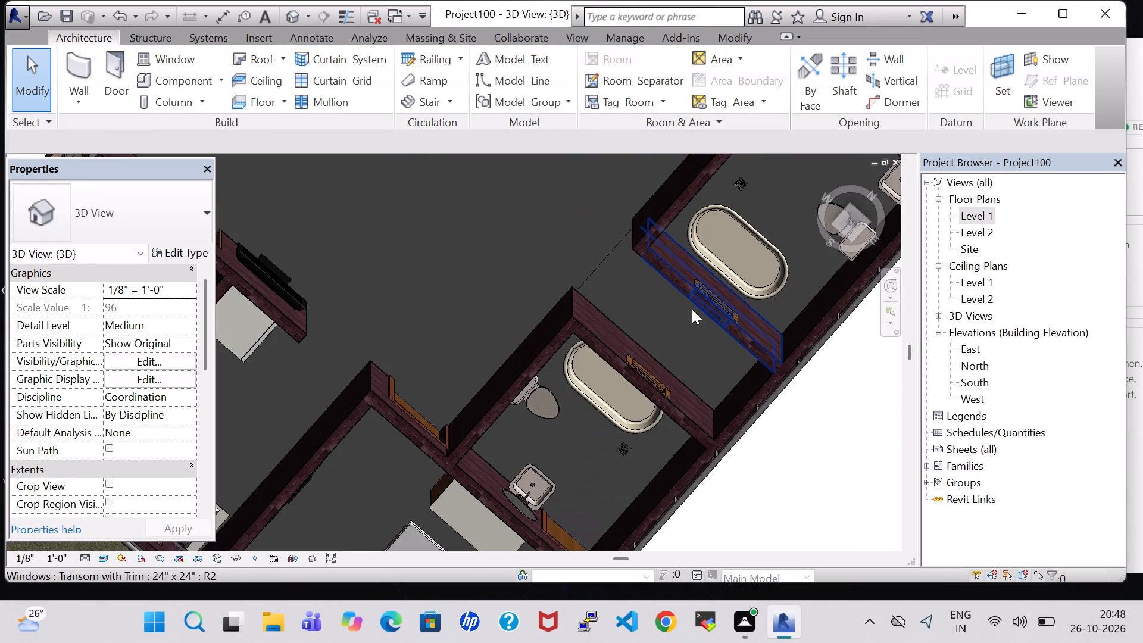
middle_click_drag(692, 309, 507, 423)
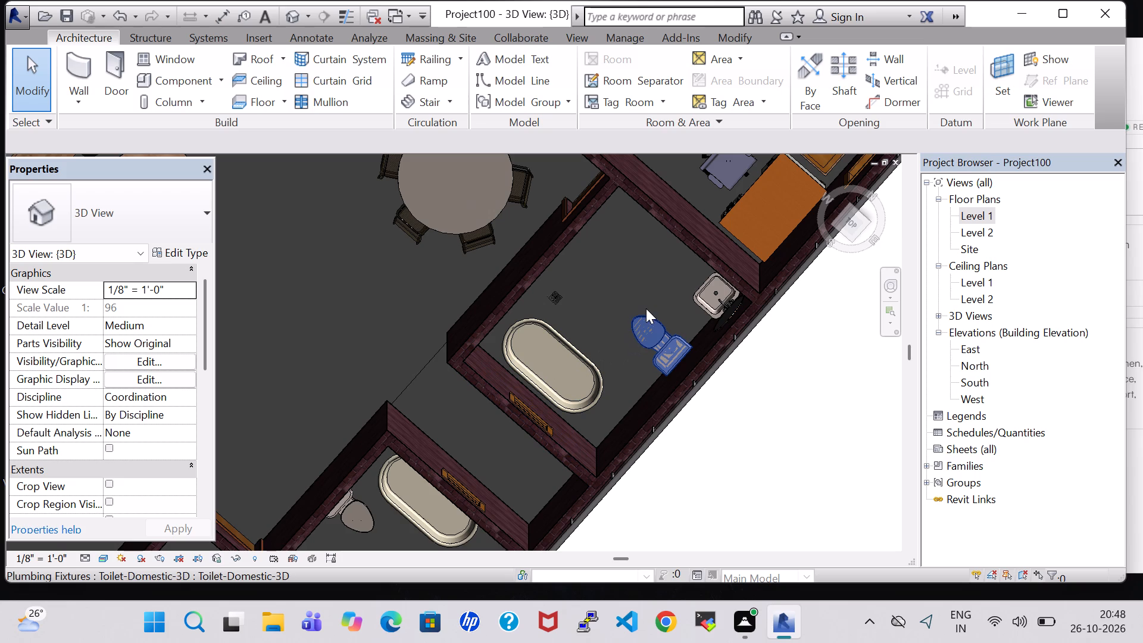
scroll(647, 297, "up", 5)
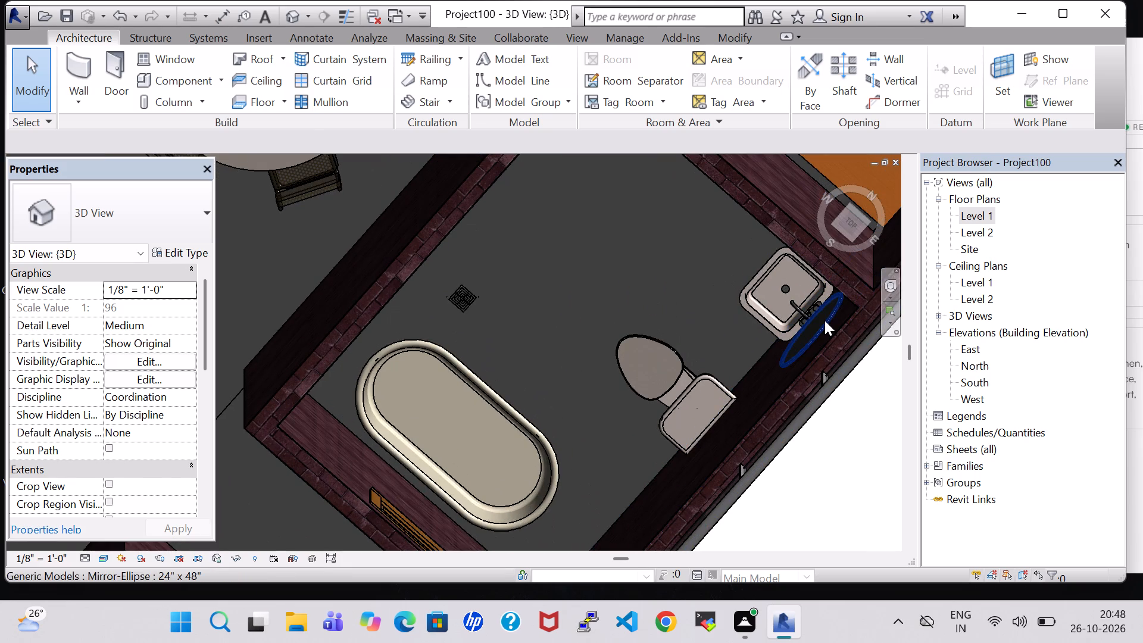
left_click(825, 320)
left_click(658, 248)
scroll(658, 248, "down", 4)
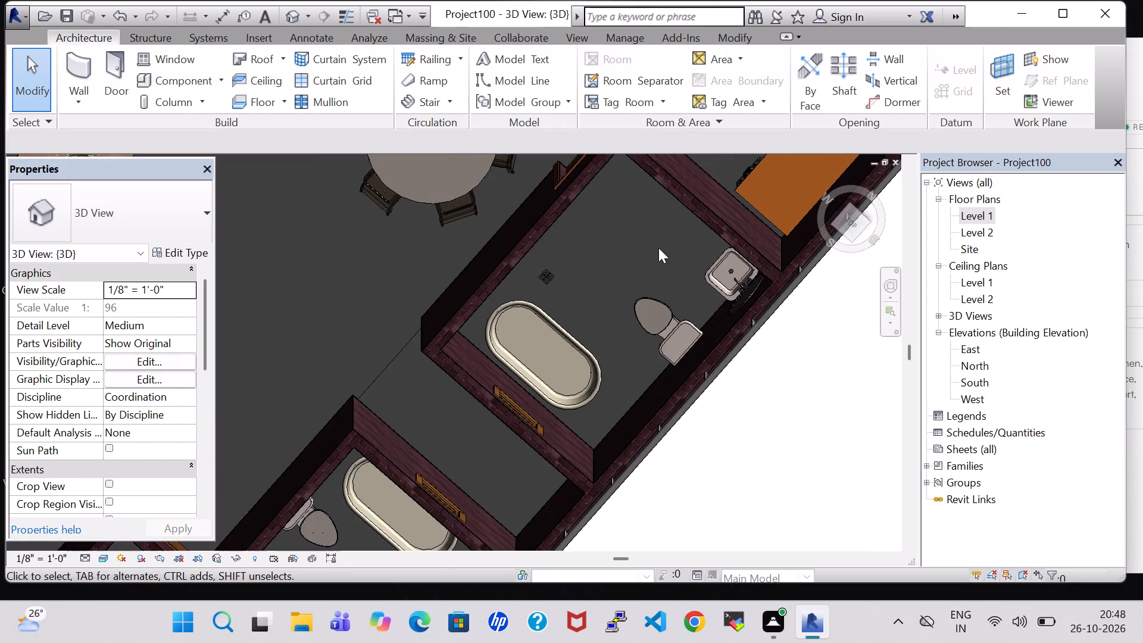
middle_click_drag(658, 251, 533, 433)
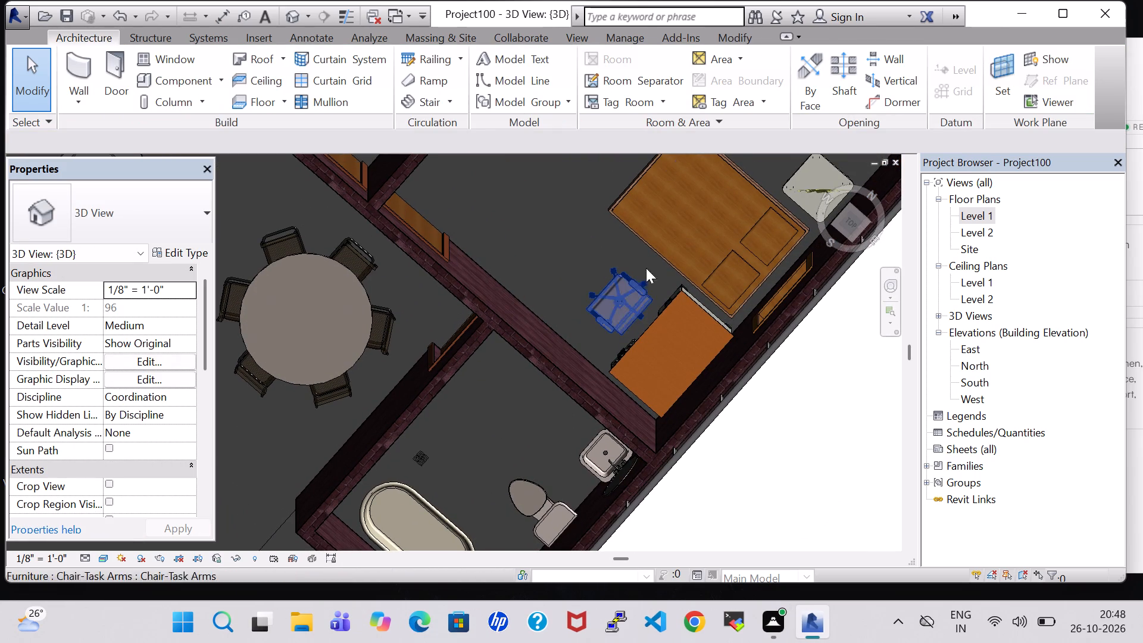
middle_click_drag(680, 244, 666, 344)
middle_click_drag(727, 252, 630, 347)
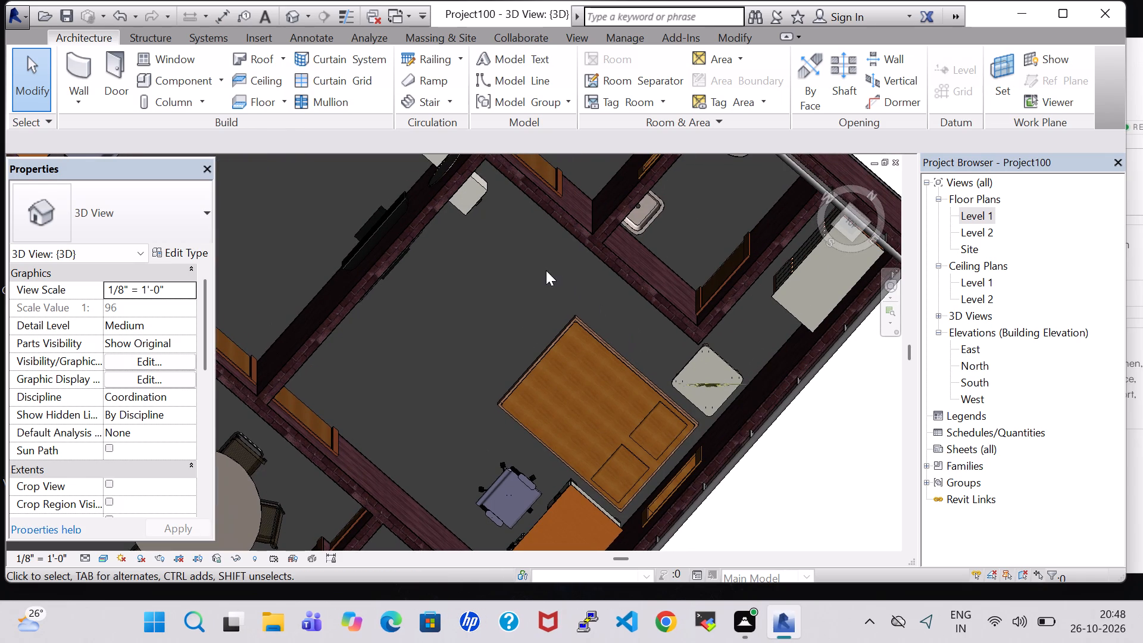
middle_click_drag(510, 270, 466, 162)
middle_click_drag(624, 365, 628, 385)
middle_click_drag(628, 386, 556, 394)
Load the rectangular table family from the Tables library folder and leave component placement.
left_click(171, 89)
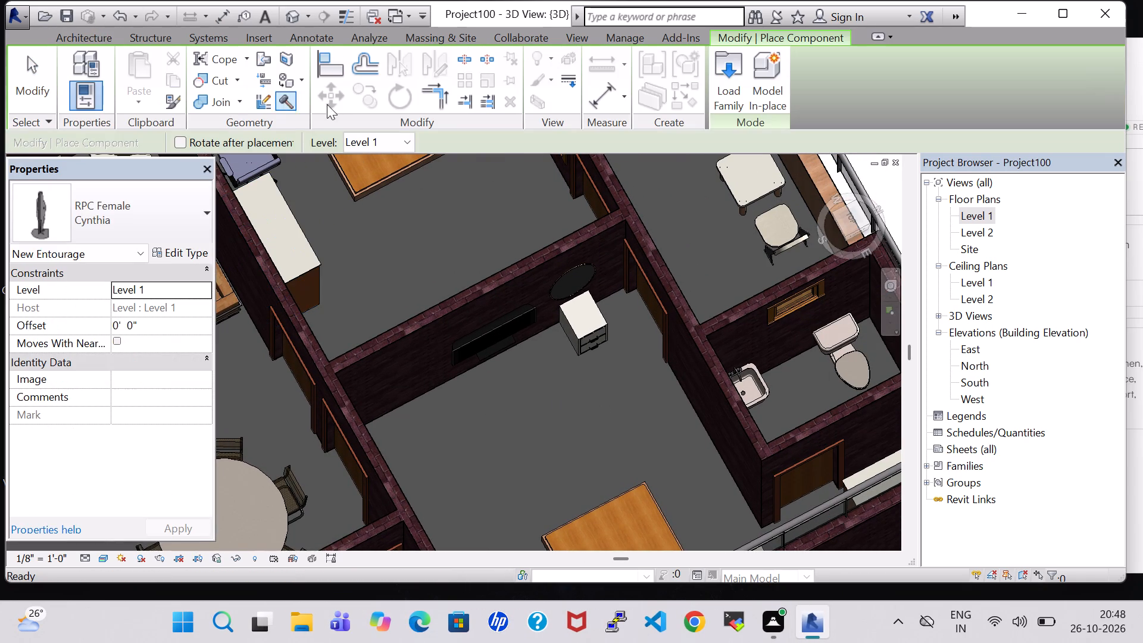
left_click(720, 88)
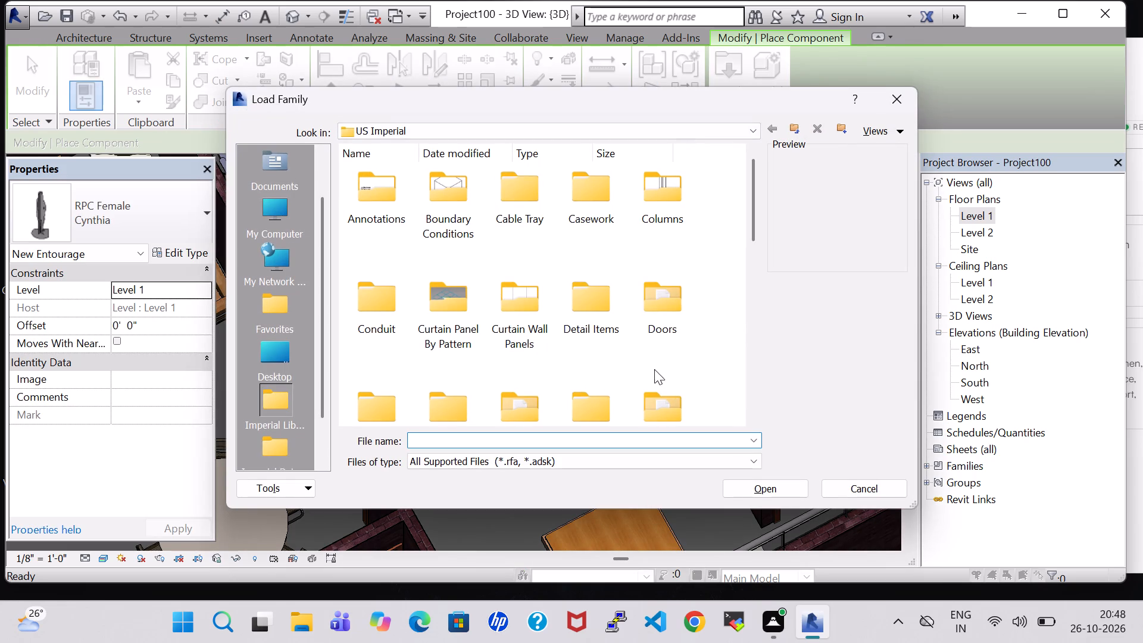
double_click(661, 390)
double_click(594, 208)
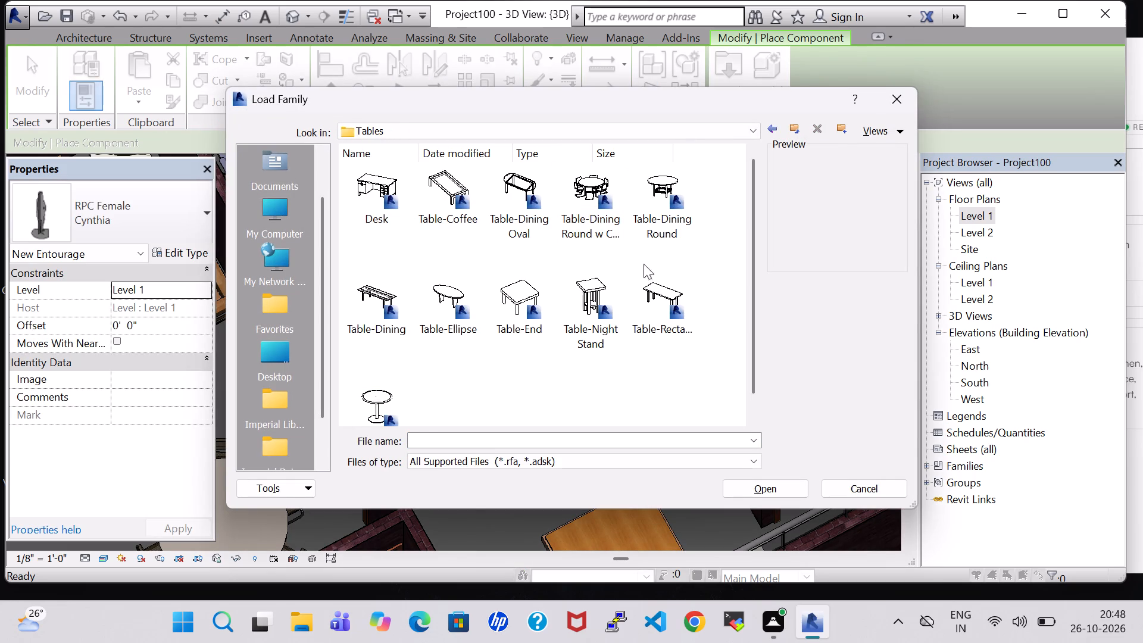
left_click(657, 291)
left_click(767, 490)
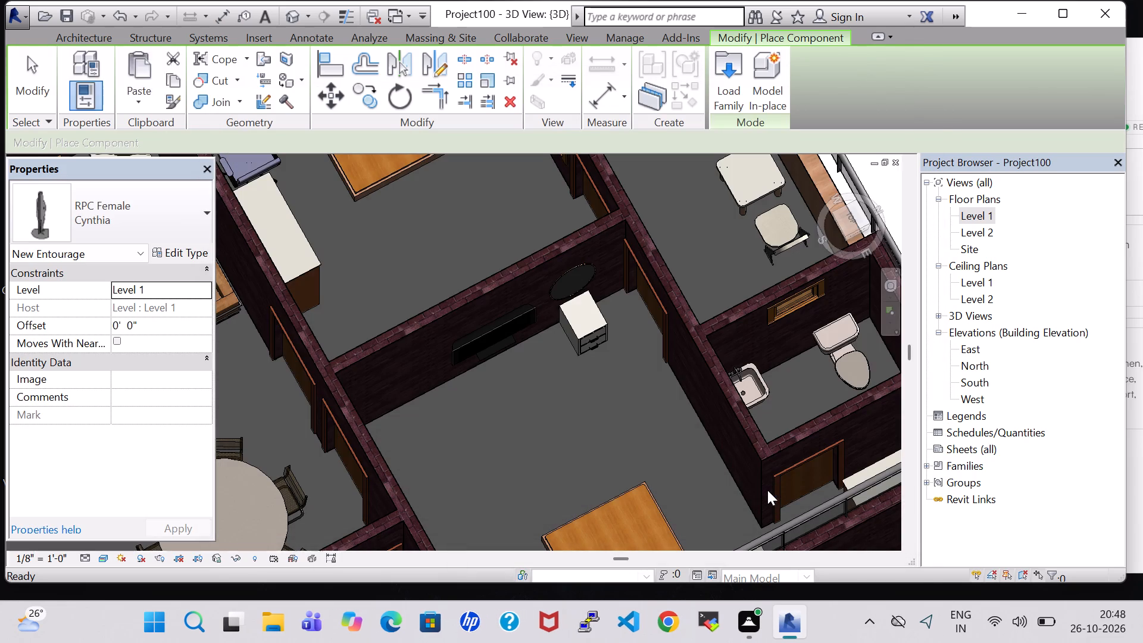
key("Escape")
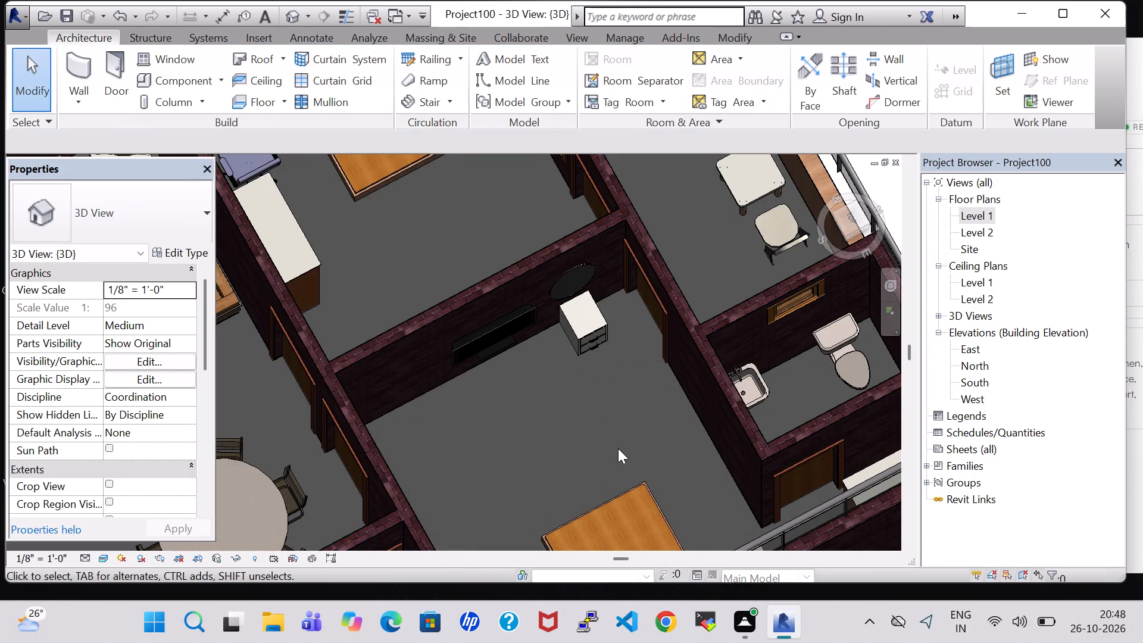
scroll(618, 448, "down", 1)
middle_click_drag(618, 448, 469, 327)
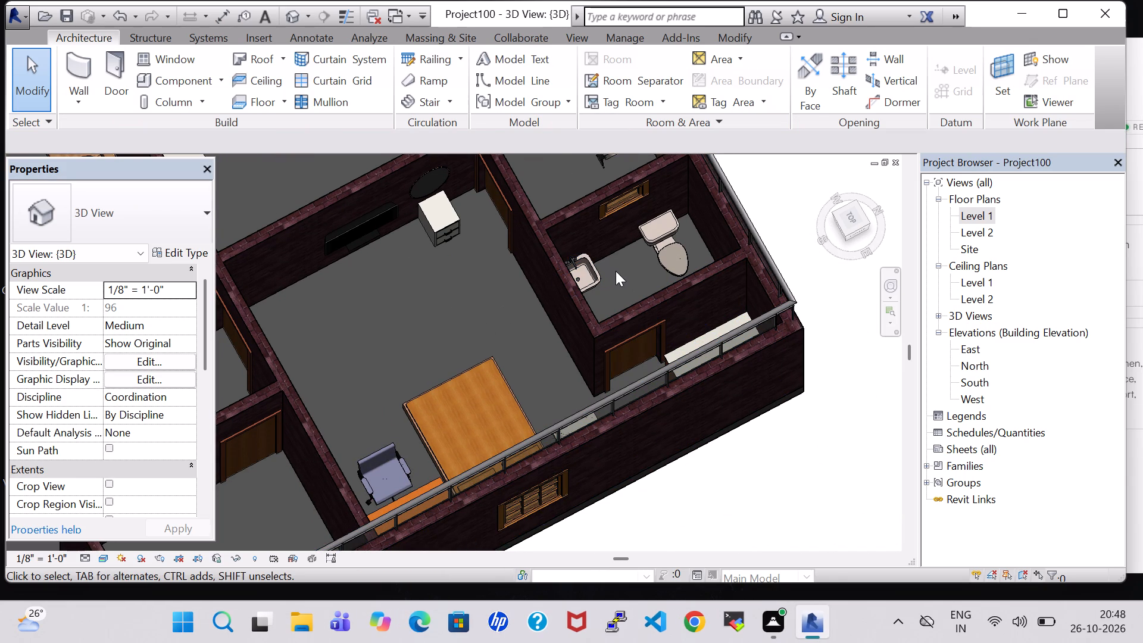
Examine the small bathroom with the toilet and sink, and the adjoining wash area with its table and two chairs.
middle_click_drag(616, 271, 619, 335, "shift")
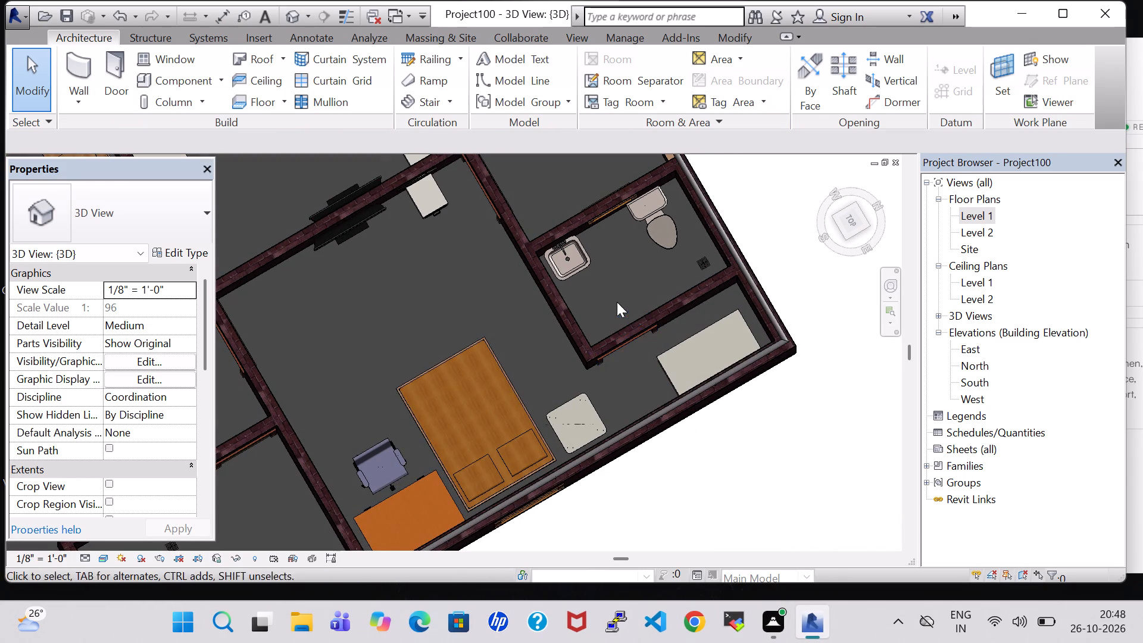
middle_click_drag(617, 302, 632, 481)
middle_click_drag(515, 283, 589, 397)
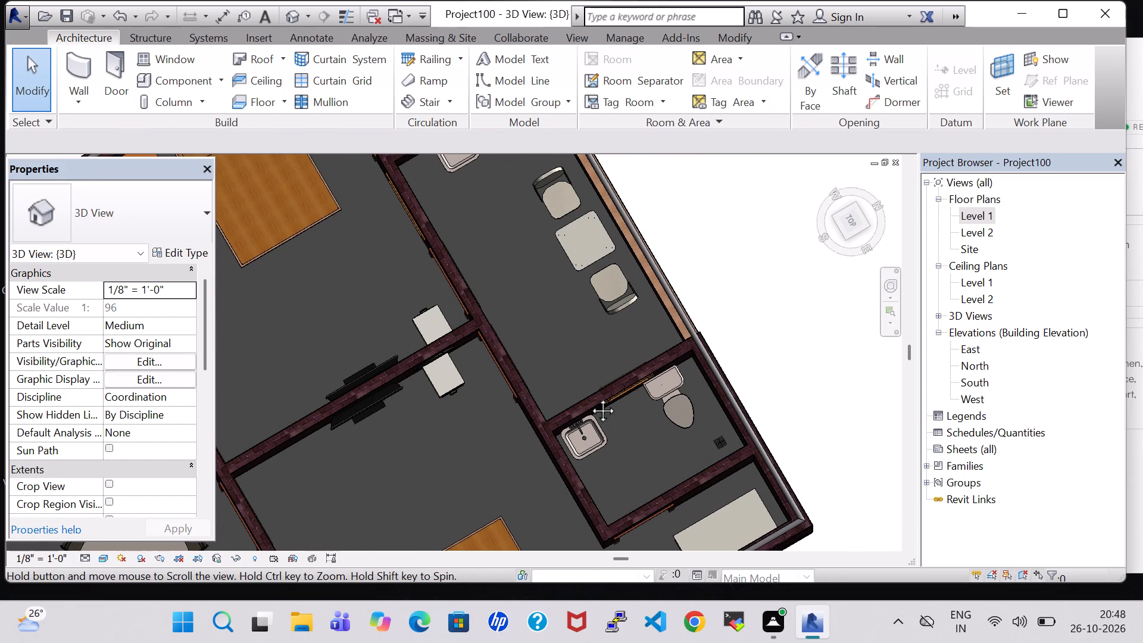
middle_click_drag(589, 397, 599, 442)
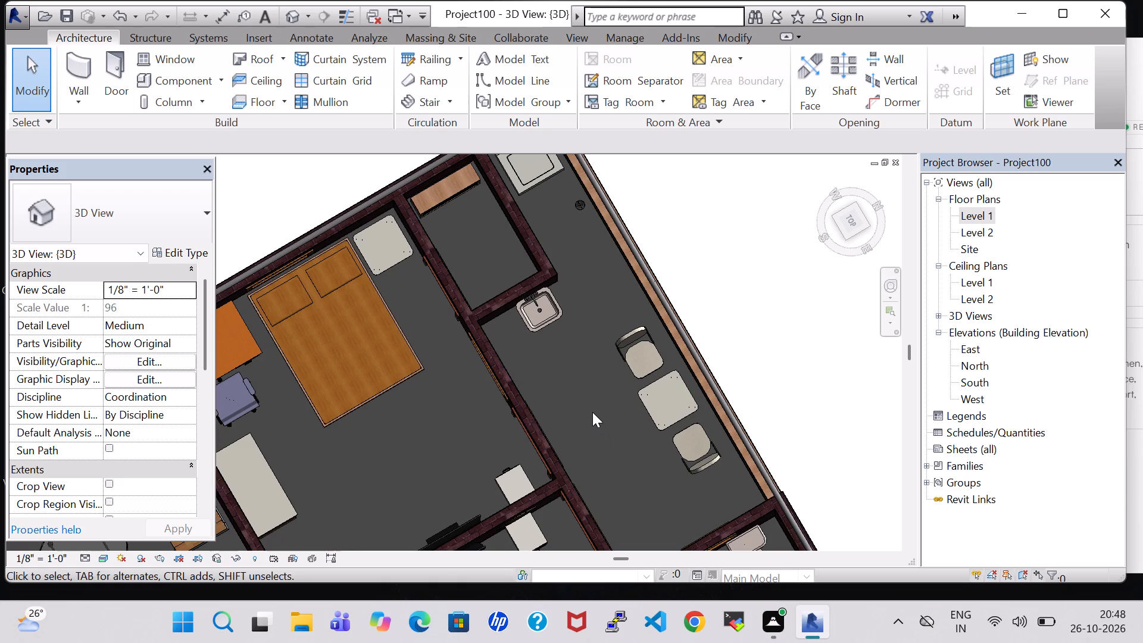
middle_click_drag(592, 412, 613, 476)
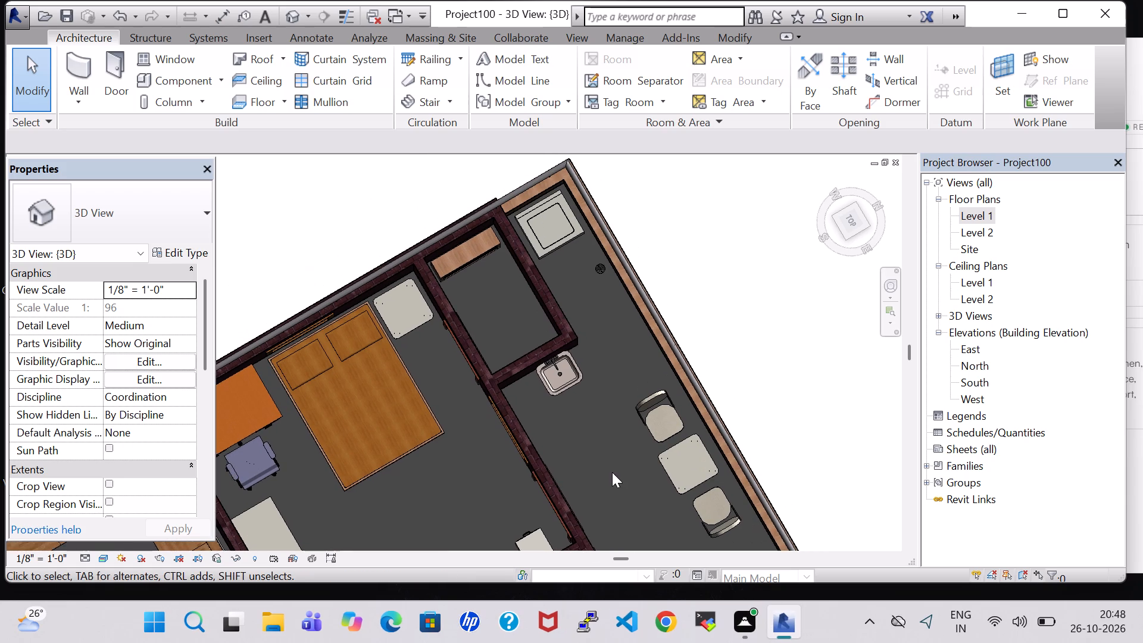
middle_click(588, 418)
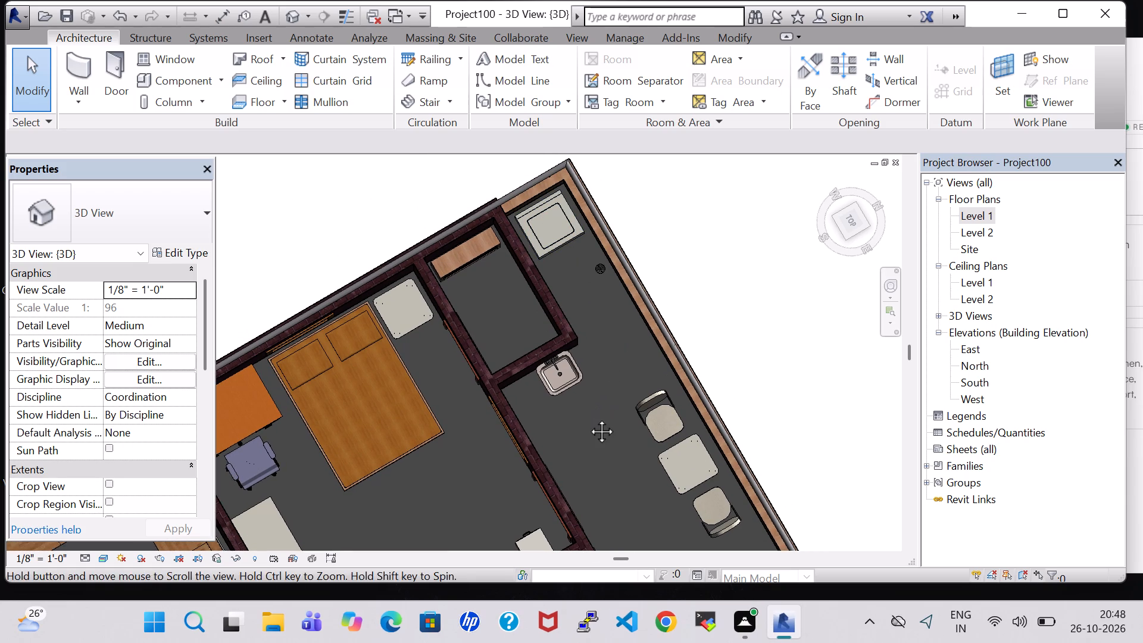
middle_click_drag(438, 396, 498, 347)
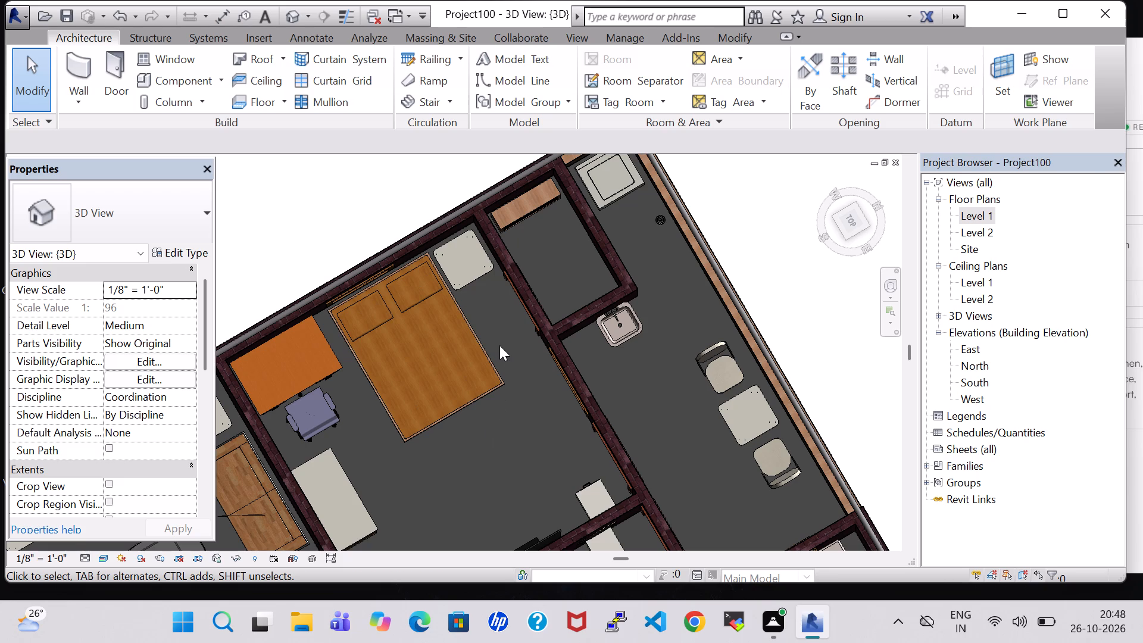
middle_click_drag(499, 345, 495, 219, "shift")
Examine the bedroom beside the living room, including its window, queen bed, desk, wardrobe and plant-topped side table.
middle_click_drag(481, 489, 538, 464)
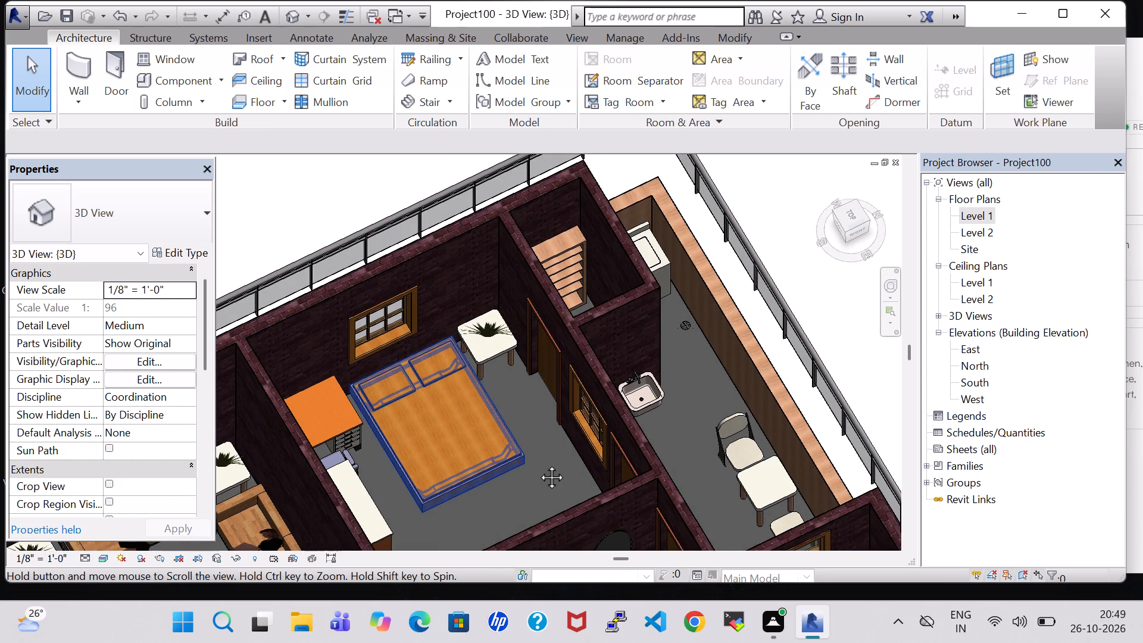
middle_click_drag(538, 464, 672, 403)
middle_click_drag(666, 411, 653, 417, "shift")
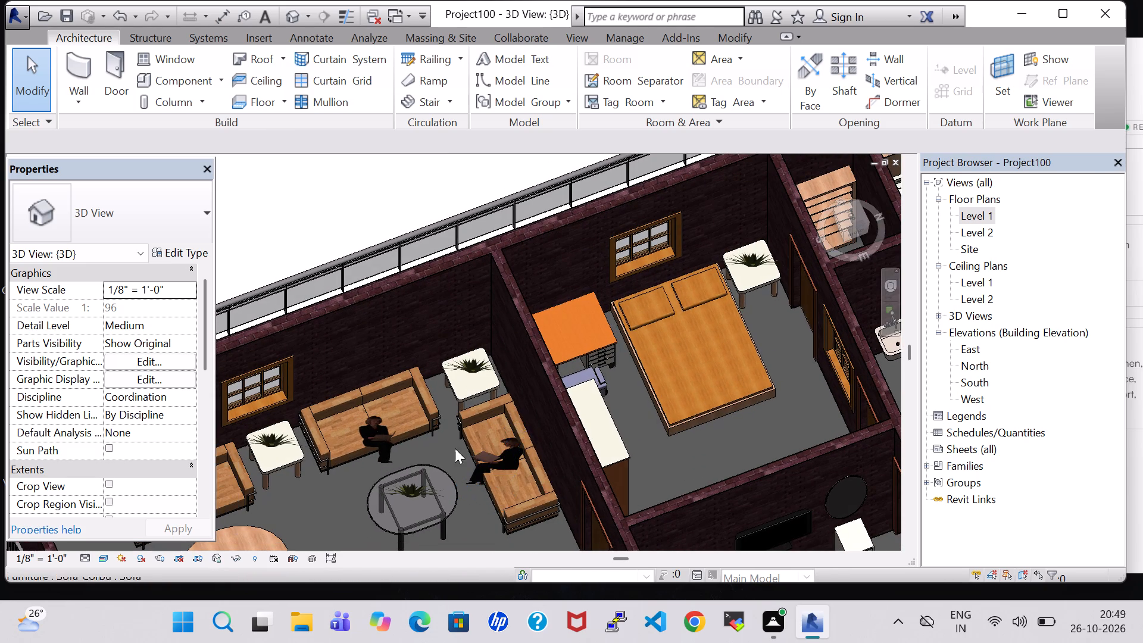
scroll(756, 349, "up", 6)
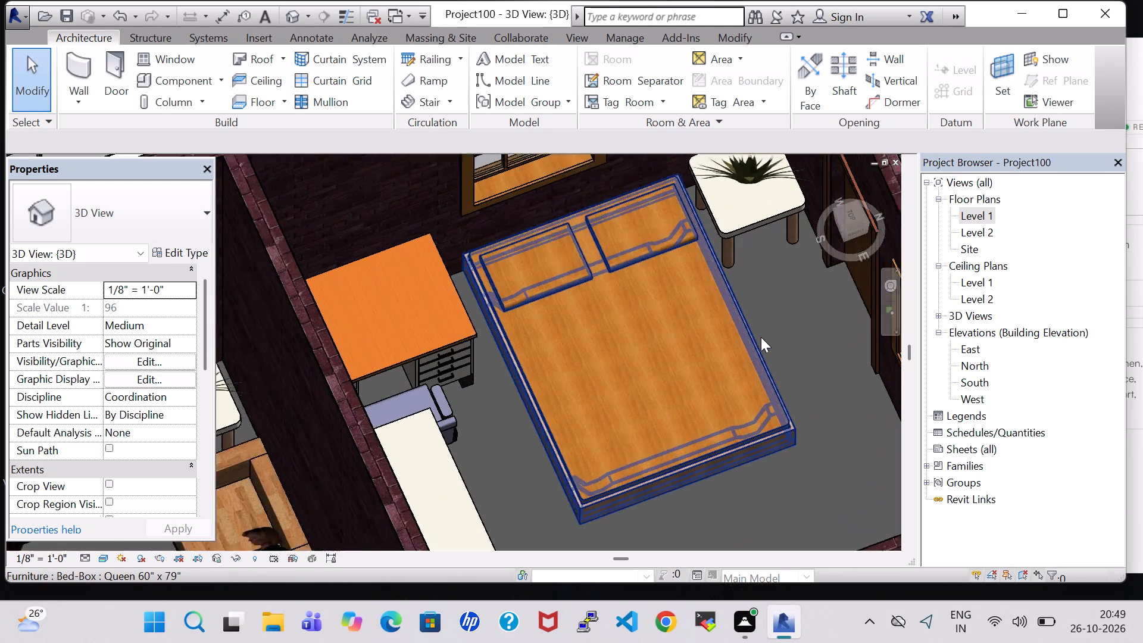
middle_click_drag(785, 335, 782, 259)
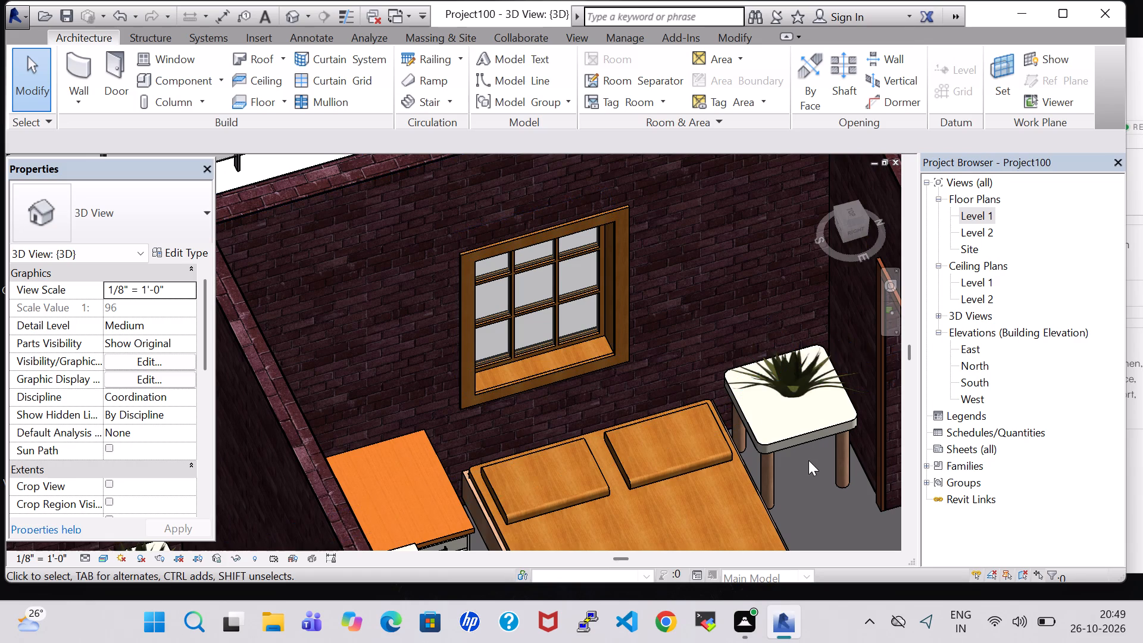
scroll(813, 475, "down", 3)
middle_click_drag(813, 475, 813, 496, "shift")
middle_click_drag(813, 496, 755, 391)
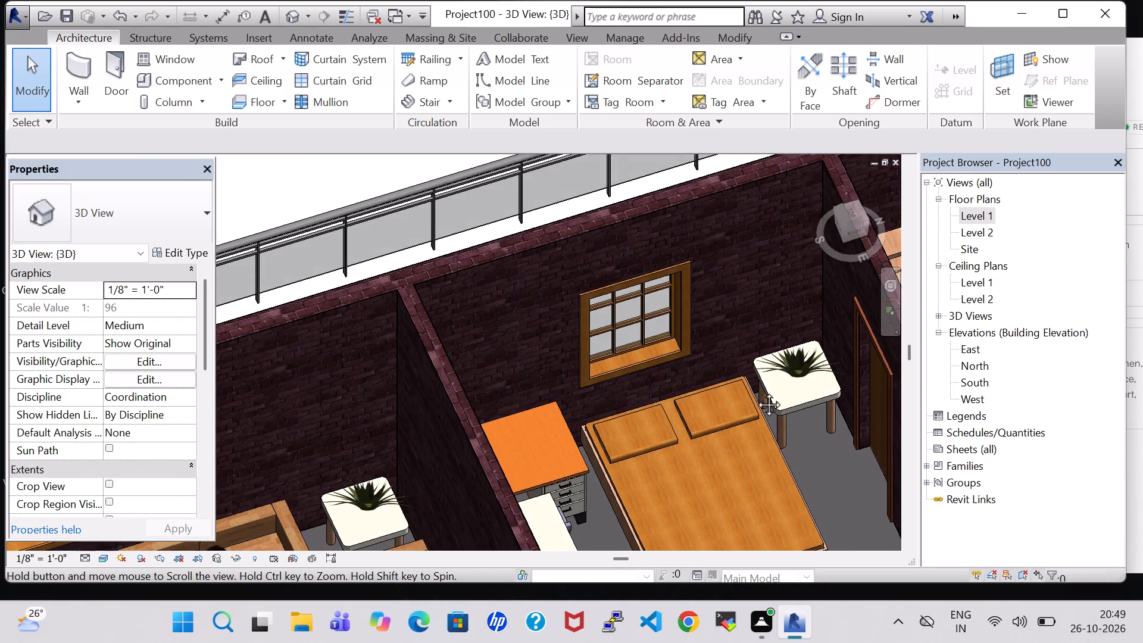
middle_click_drag(755, 391, 731, 317)
middle_click_drag(631, 316, 632, 353, "shift")
middle_click_drag(516, 271, 566, 320)
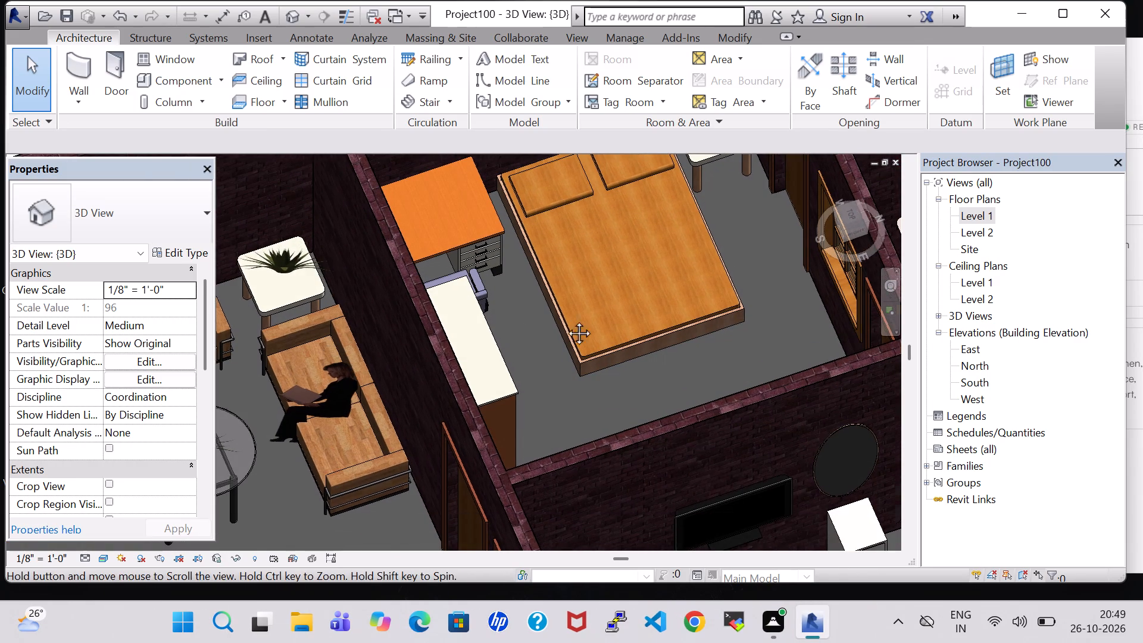
middle_click_drag(566, 320, 573, 329)
middle_click_drag(573, 330, 579, 372, "shift")
Examine the living room's sofas, seated people, coffee tables and plants, along with the desk area of the adjoining bedroom.
middle_click_drag(588, 385, 505, 373)
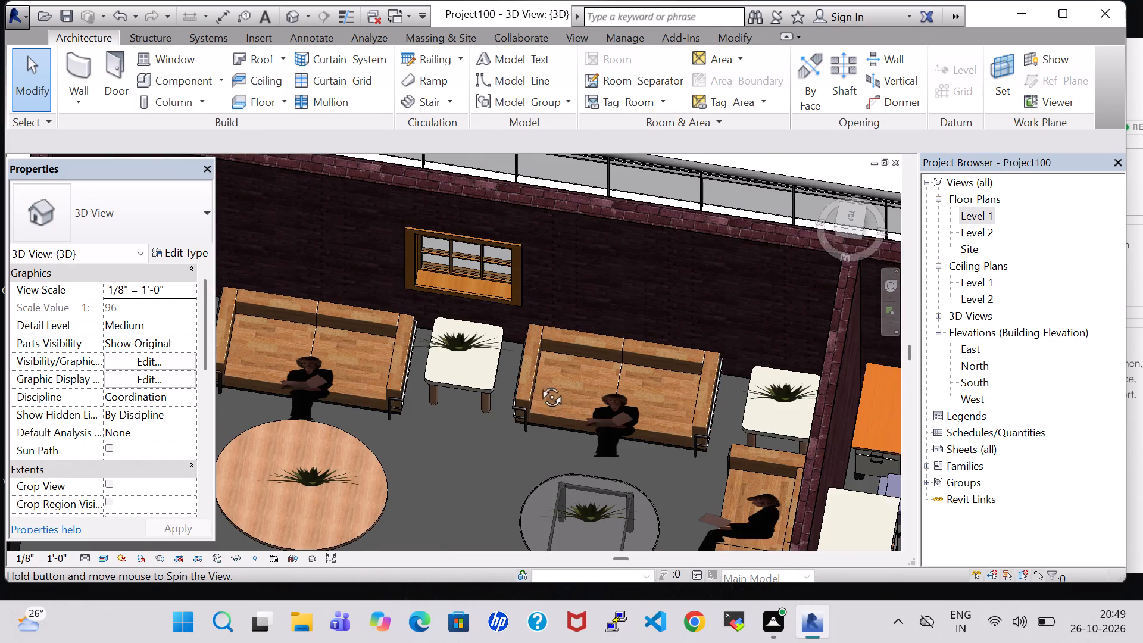
middle_click_drag(645, 443, 345, 286)
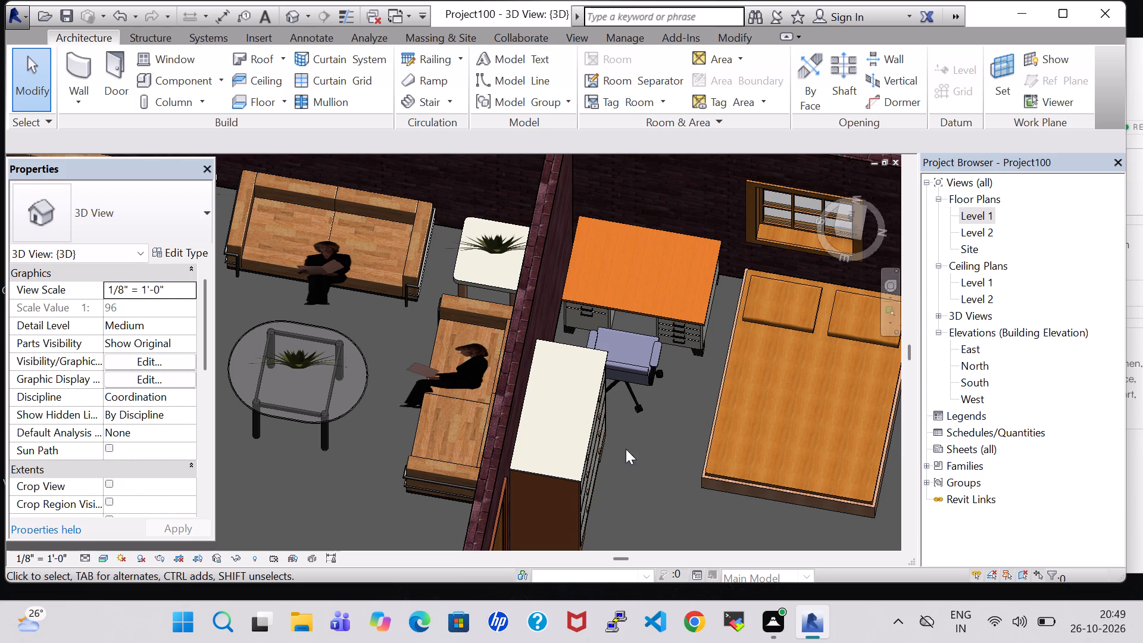
middle_click_drag(626, 449, 696, 452)
middle_click_drag(697, 452, 705, 453)
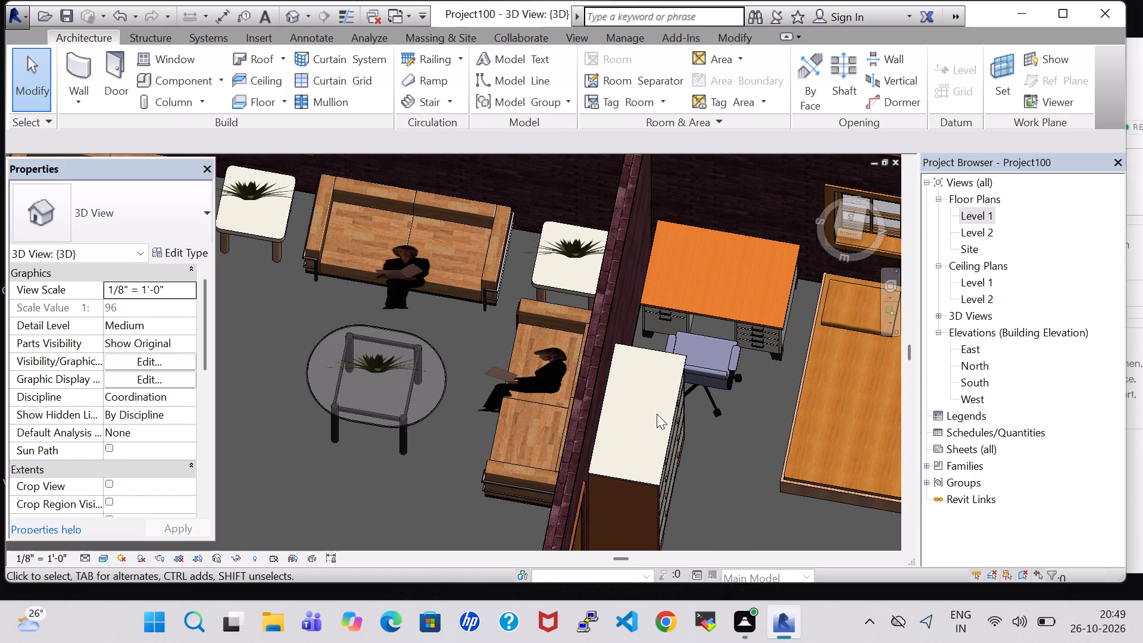
scroll(532, 417, "down", 3)
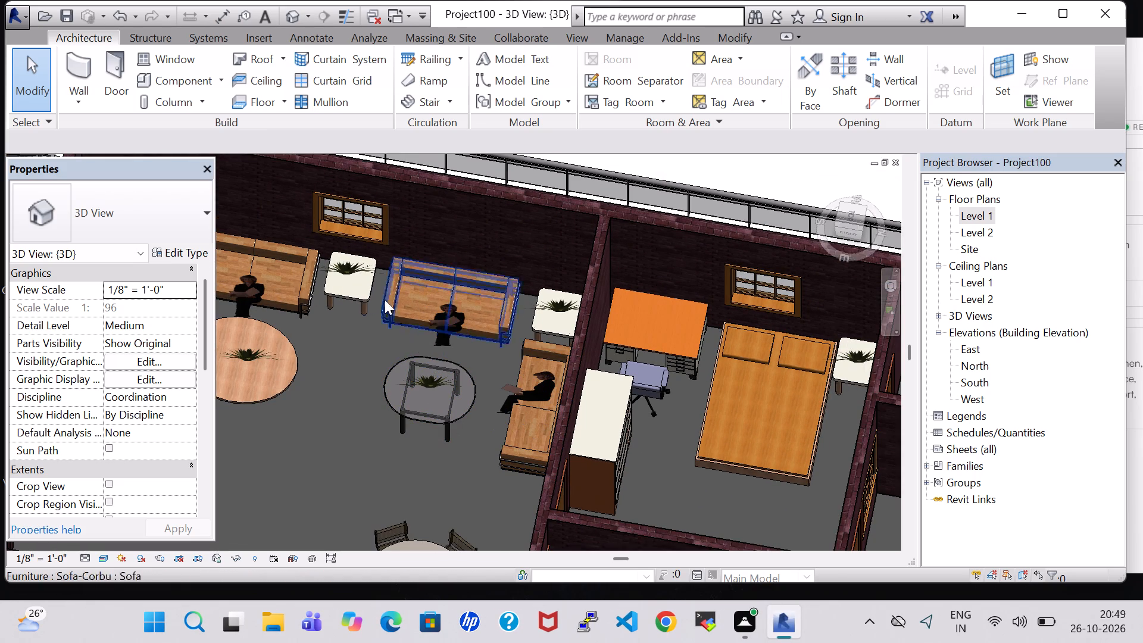
middle_click_drag(359, 424, 611, 436)
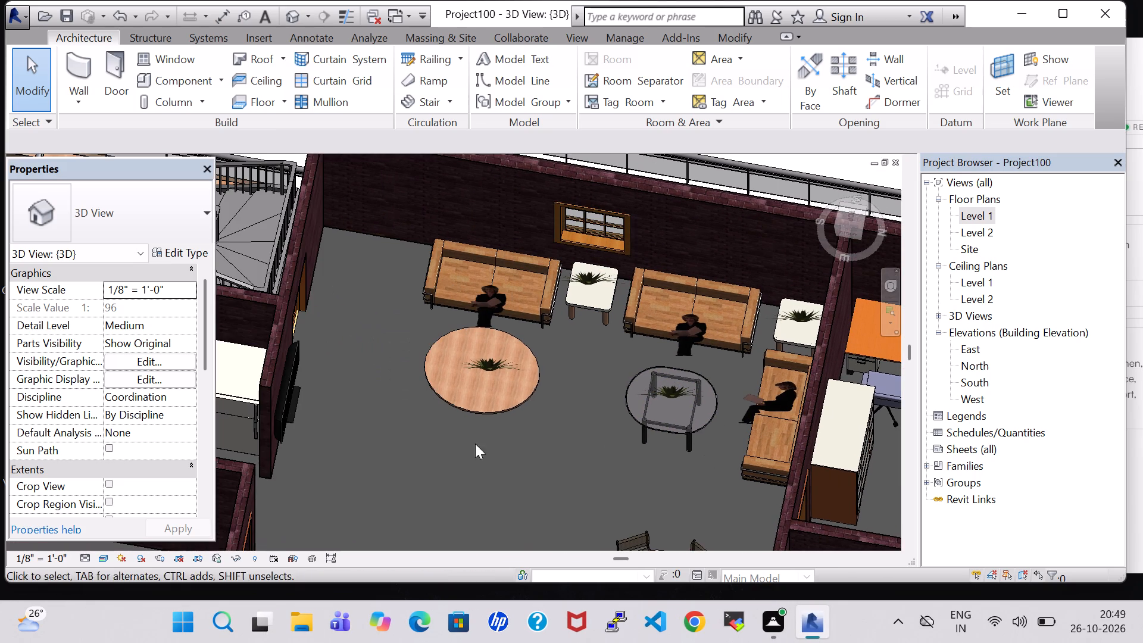
middle_click(446, 455)
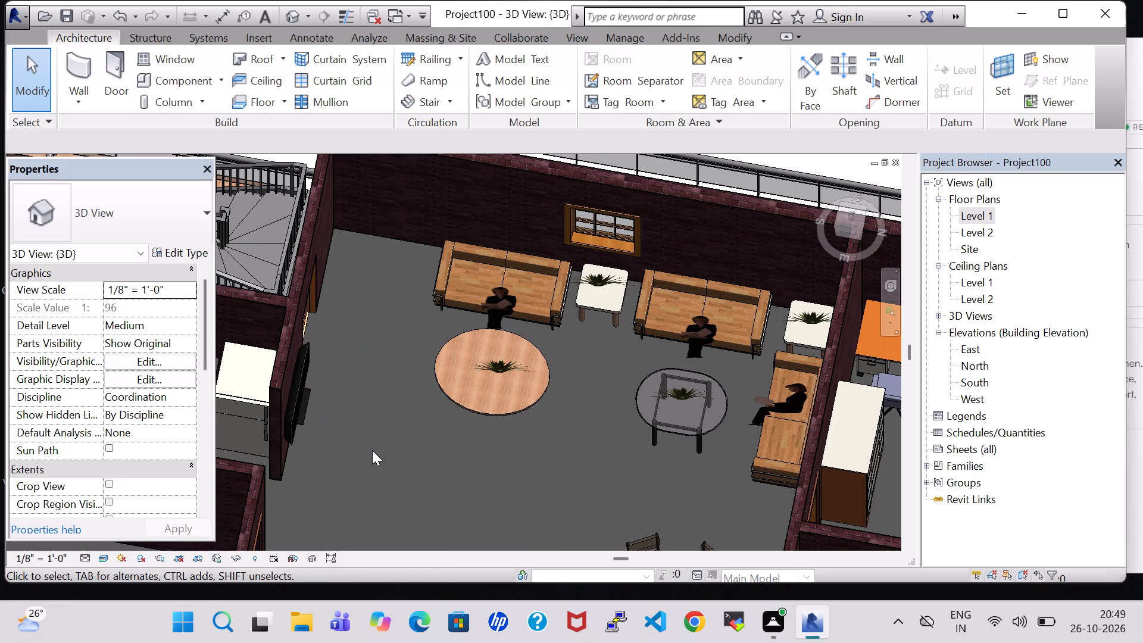
Set the offset of the 46" flat-screen TV on the living room's kitchen-side wall to 3' 3".
middle_click_drag(372, 450, 338, 426, "shift")
left_click(396, 372)
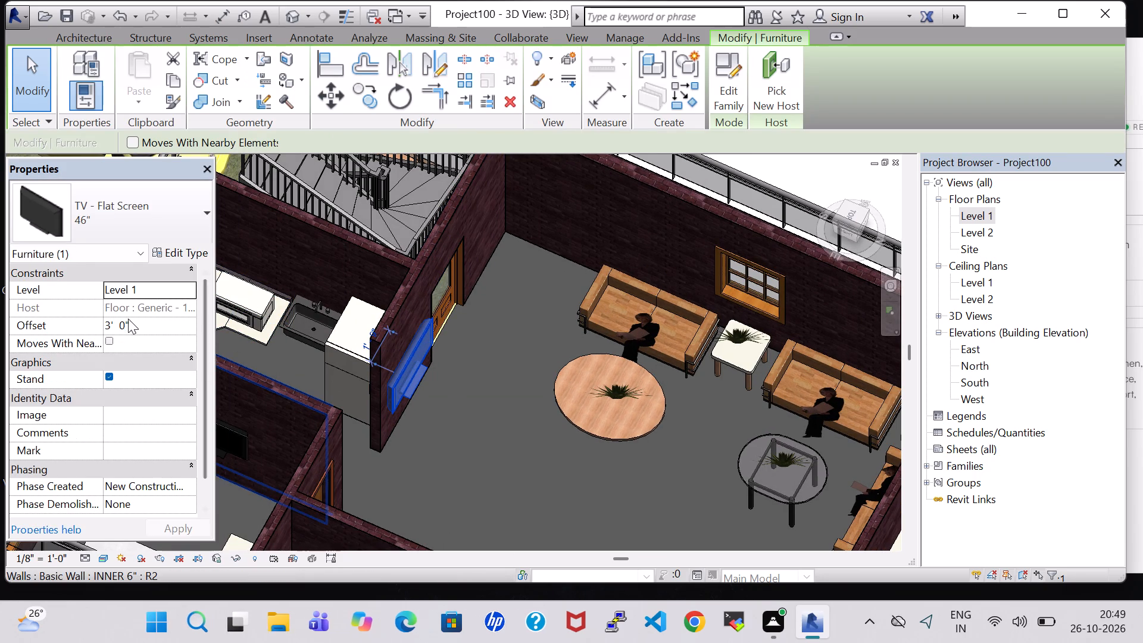
triple_click(123, 326)
left_click(123, 329)
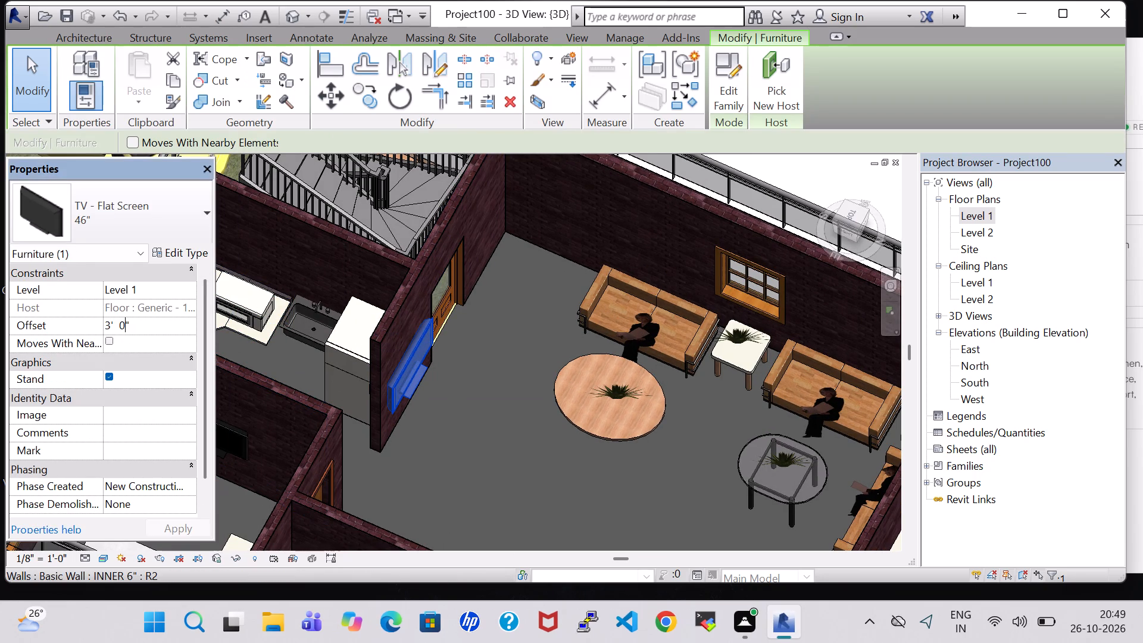
key("BackSpace")
key("3")
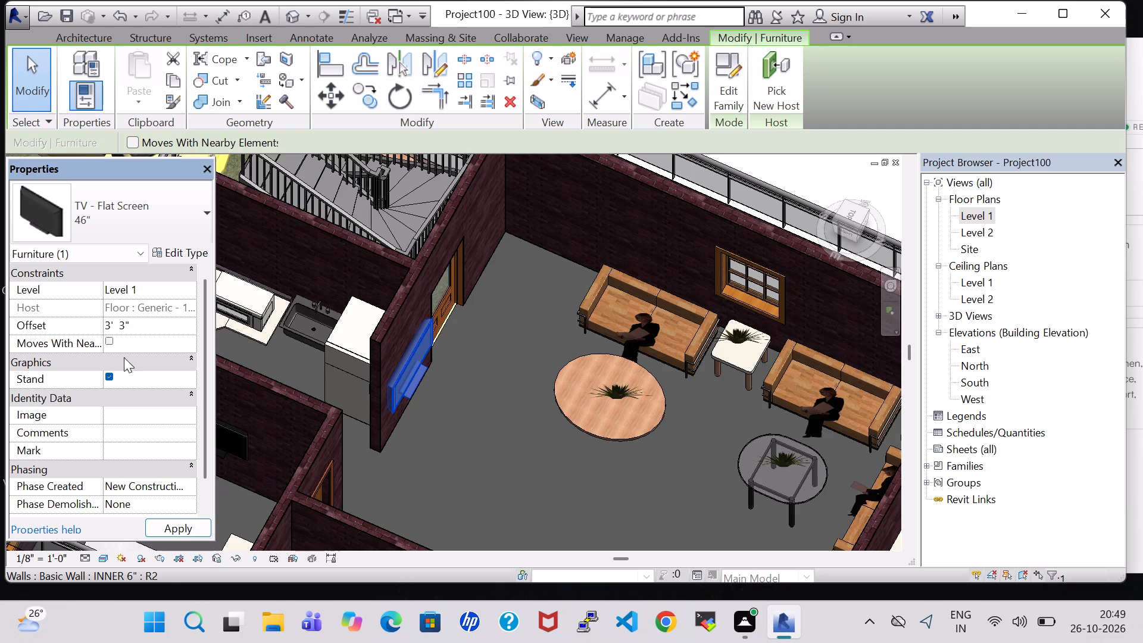
left_click(162, 521)
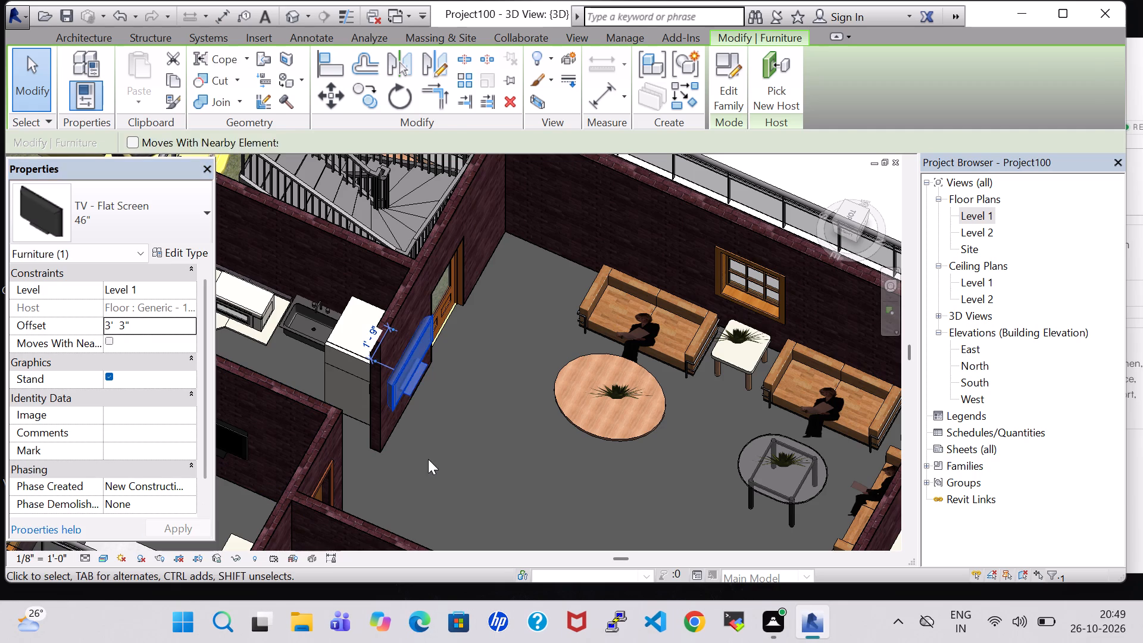
left_click(428, 459)
Review the living and dining area and both bathtub bathrooms in 3D, and check the layout on the Level 1 floor plan.
middle_click(464, 410, "shift")
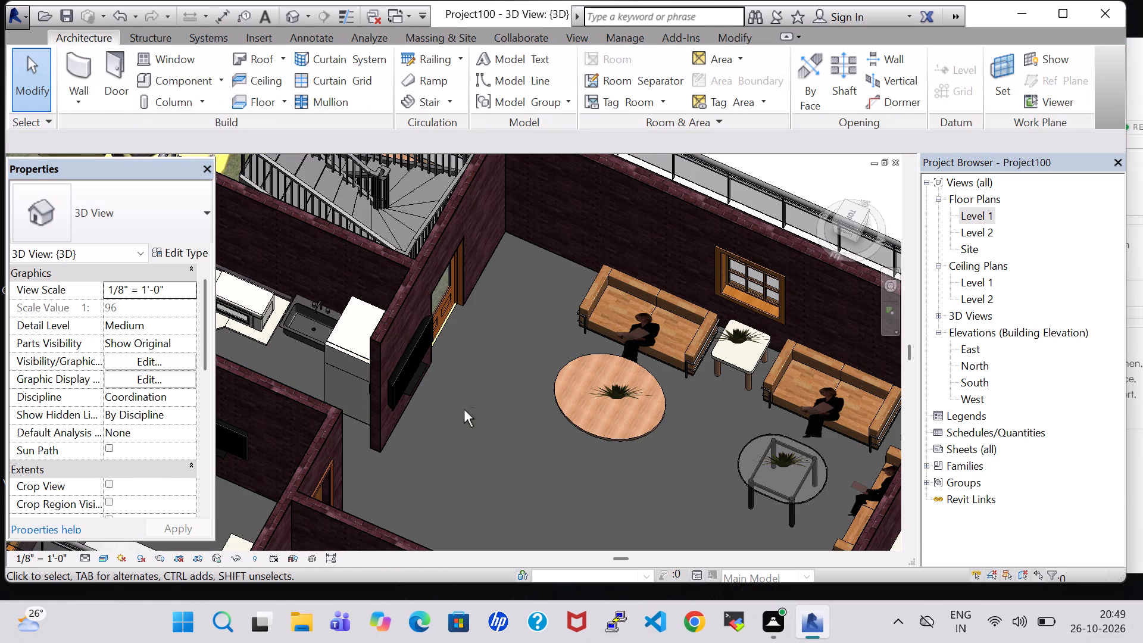
middle_click_drag(464, 423, 464, 474, "shift")
middle_click_drag(464, 474, 494, 373)
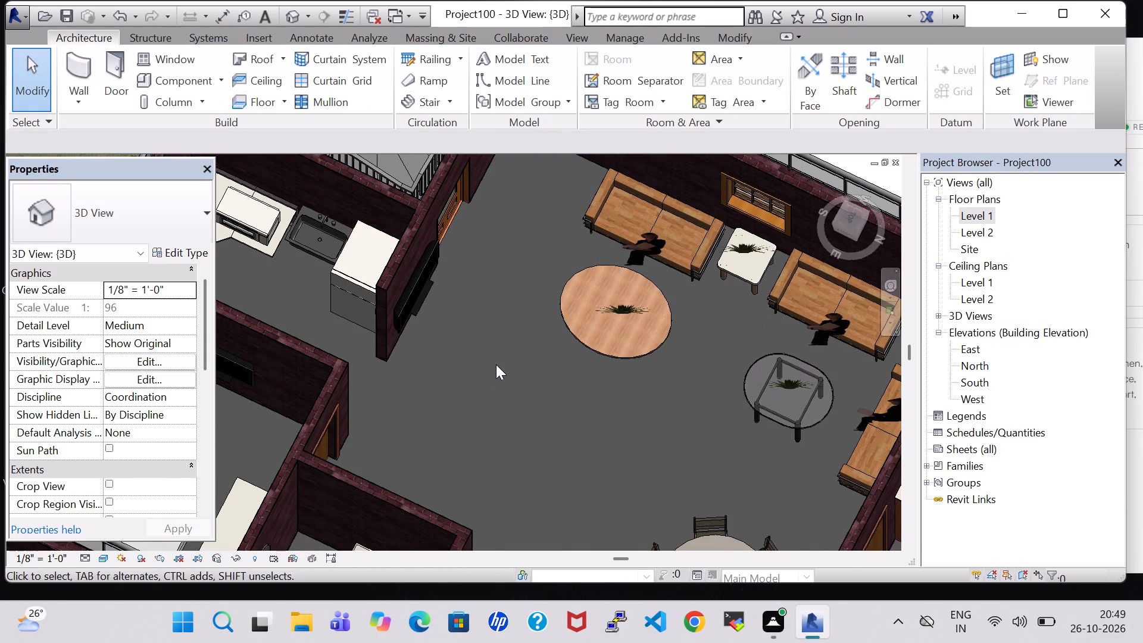
middle_click_drag(496, 364, 496, 402, "shift")
middle_click_drag(538, 458, 549, 331)
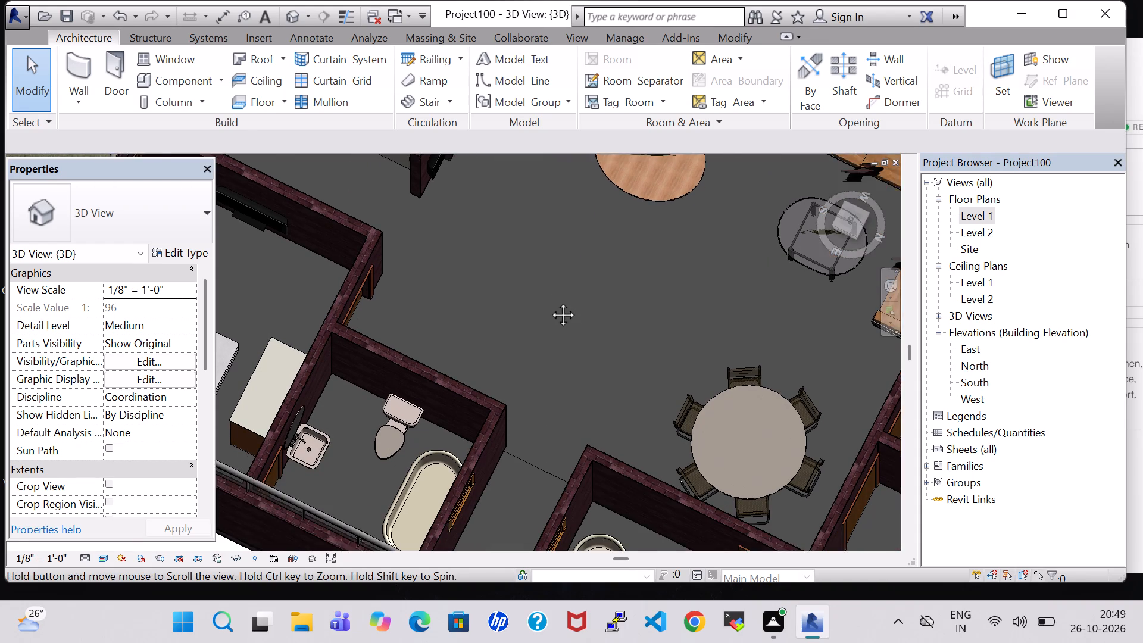
scroll(551, 305, "down", 2)
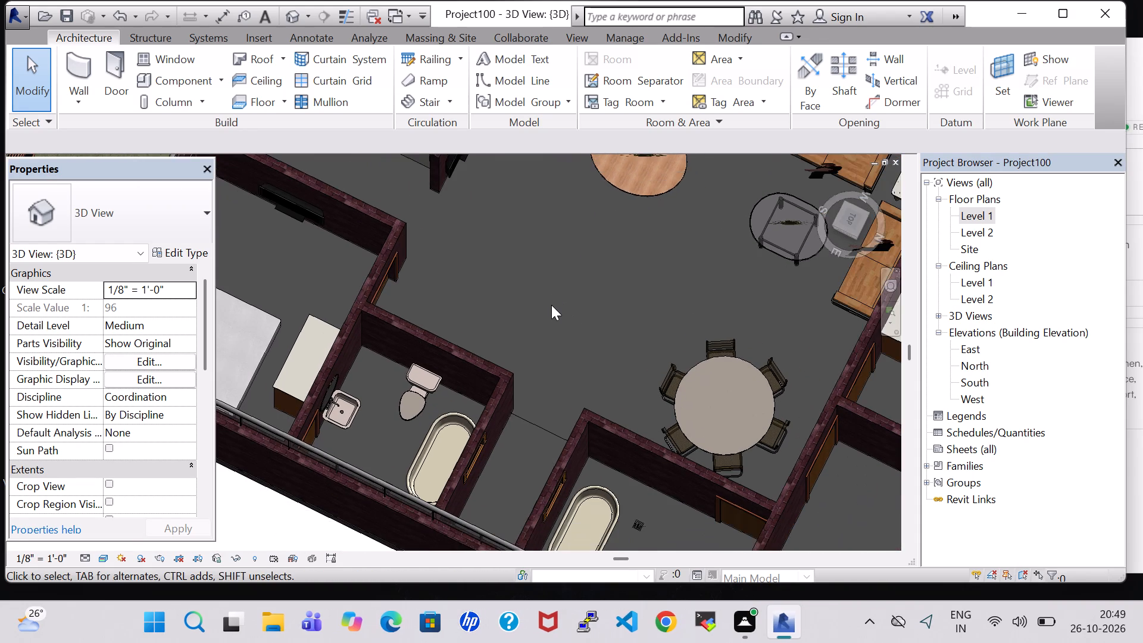
double_click(985, 212)
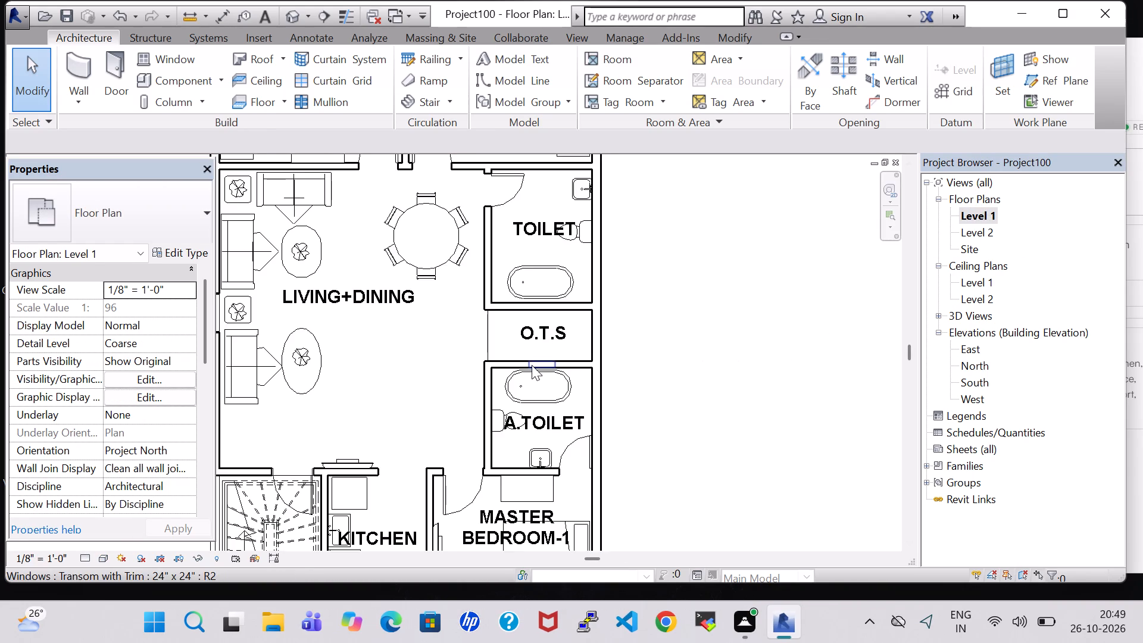
scroll(532, 366, "down", 3)
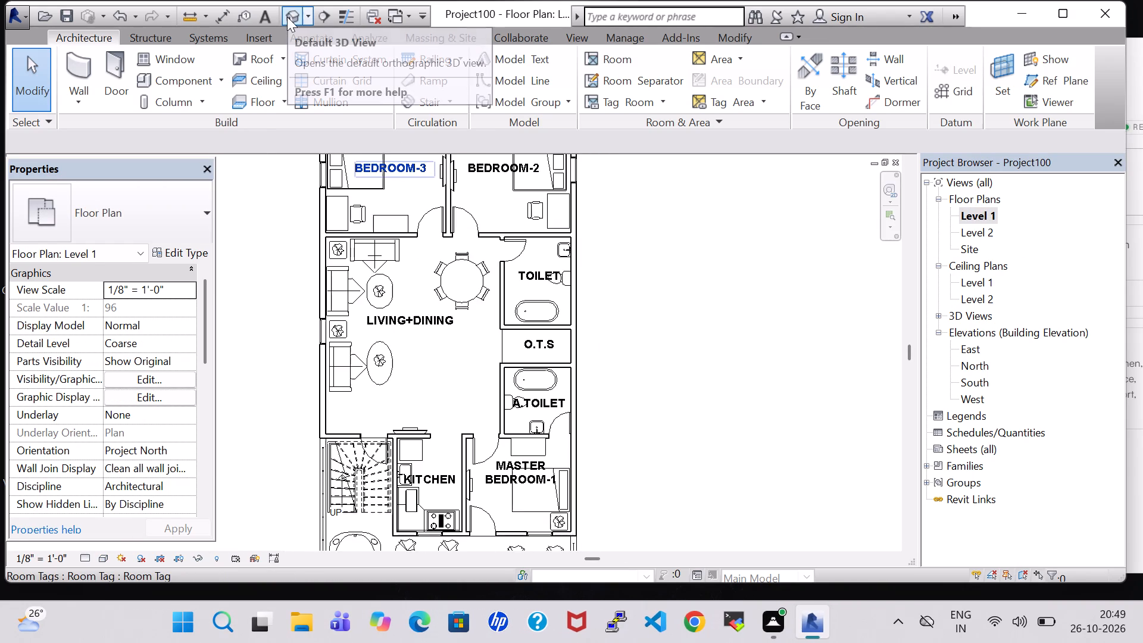
left_click(287, 17)
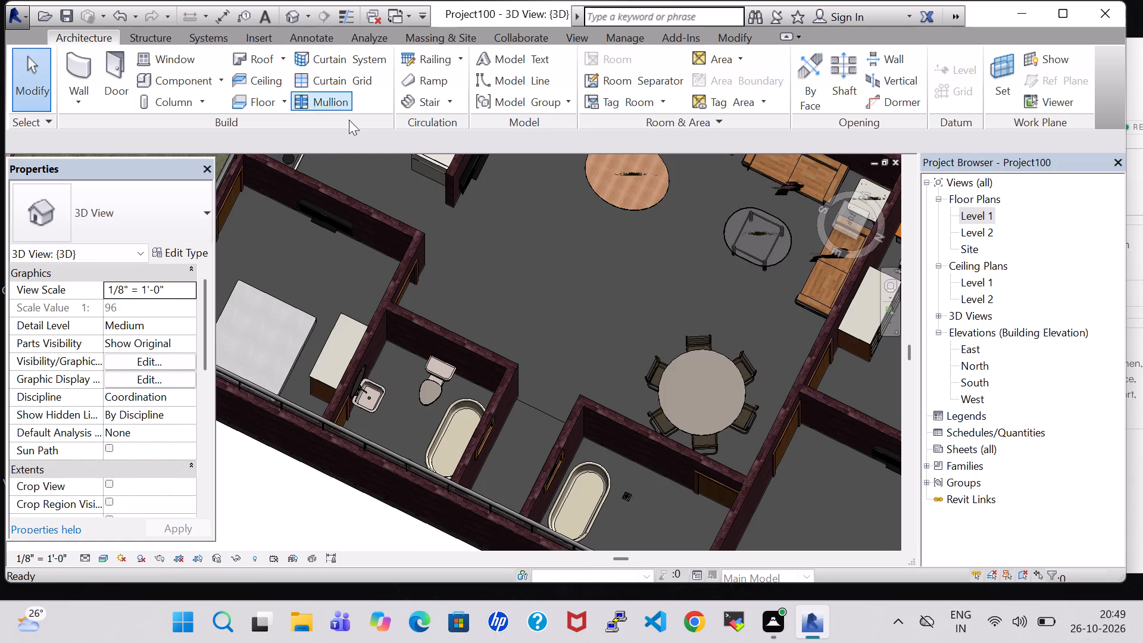
Orient the 3D view to the front of the house and turn on visibility of the Roofs category.
scroll(543, 329, "down", 8)
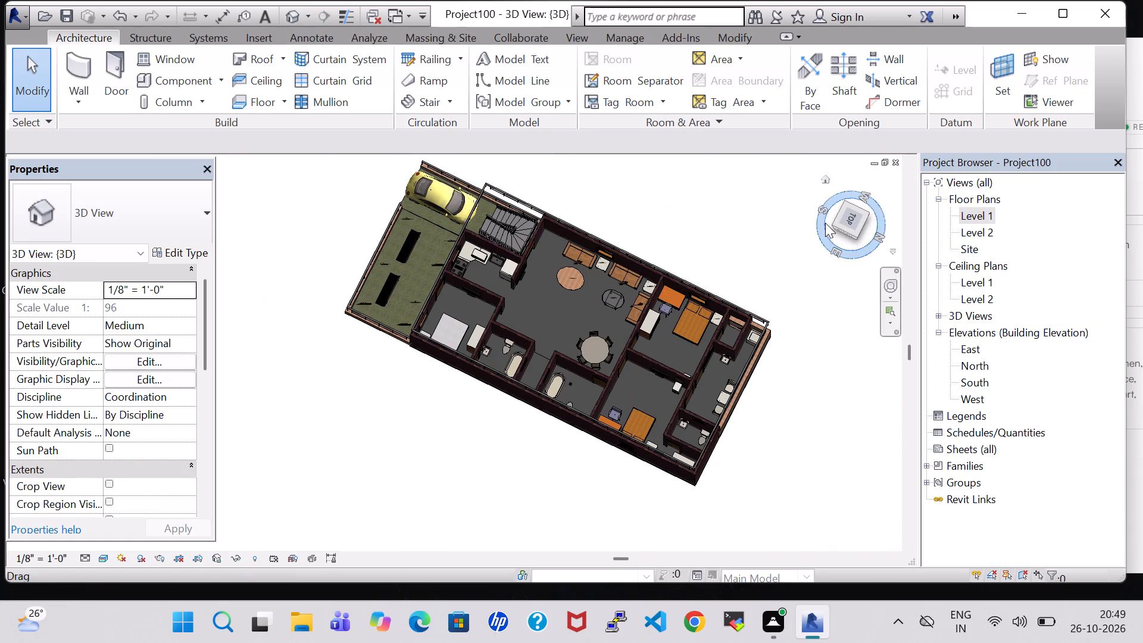
left_click(825, 211)
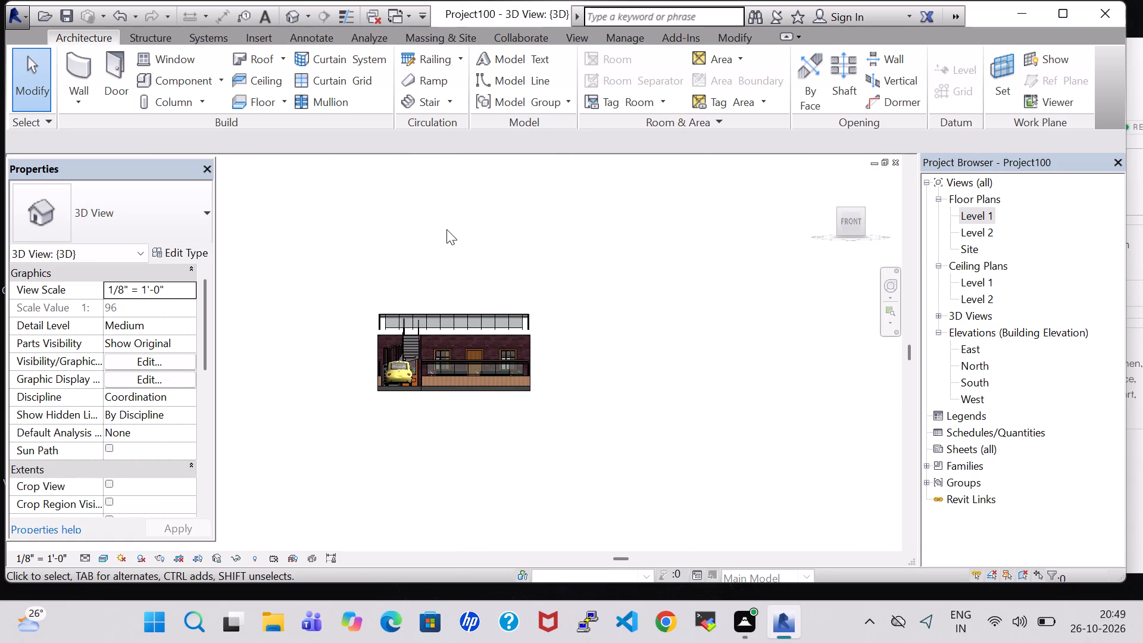
type("VG")
key("r")
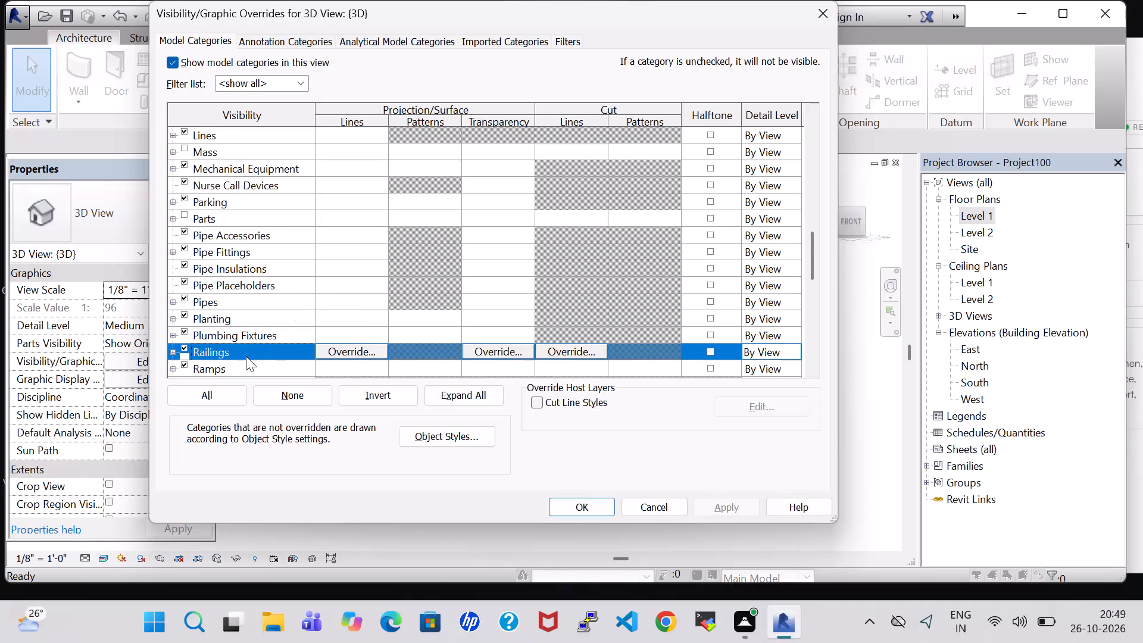
scroll(246, 356, "down", 4)
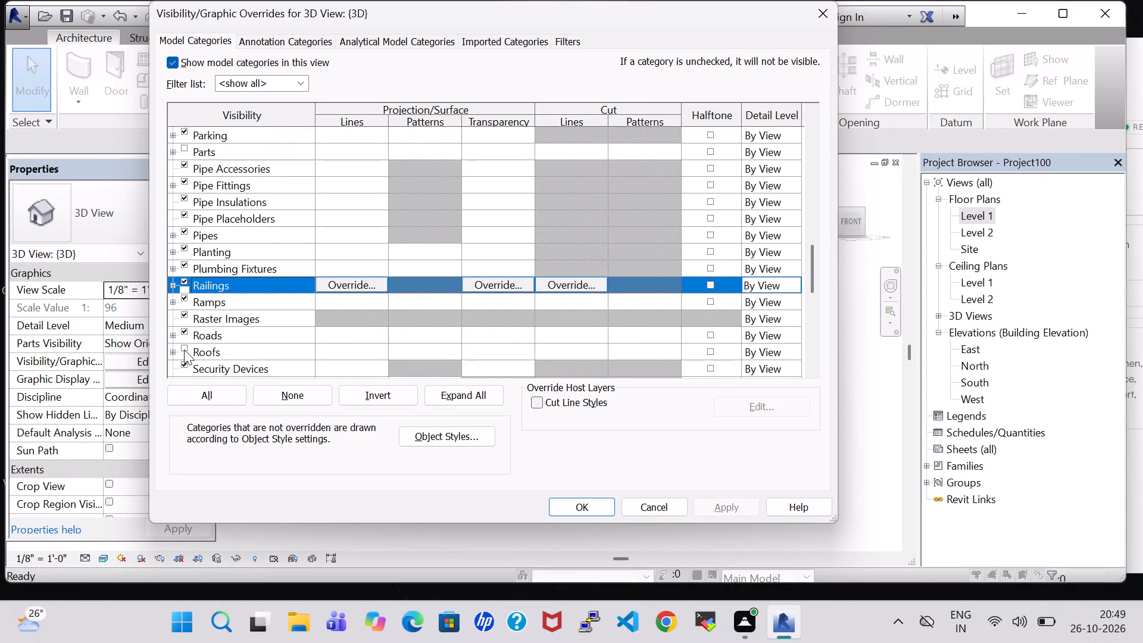
left_click(184, 349)
left_click(586, 504)
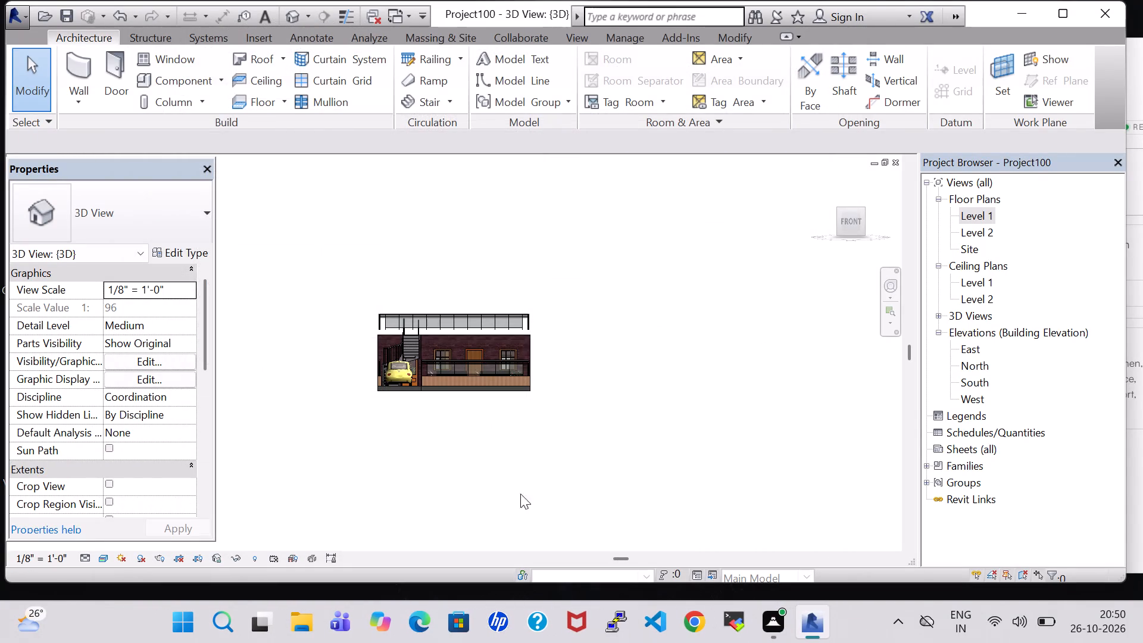
Examine the front of the house from slightly above, including the roof, its railings, the staircase and the parked car.
scroll(551, 385, "up", 5)
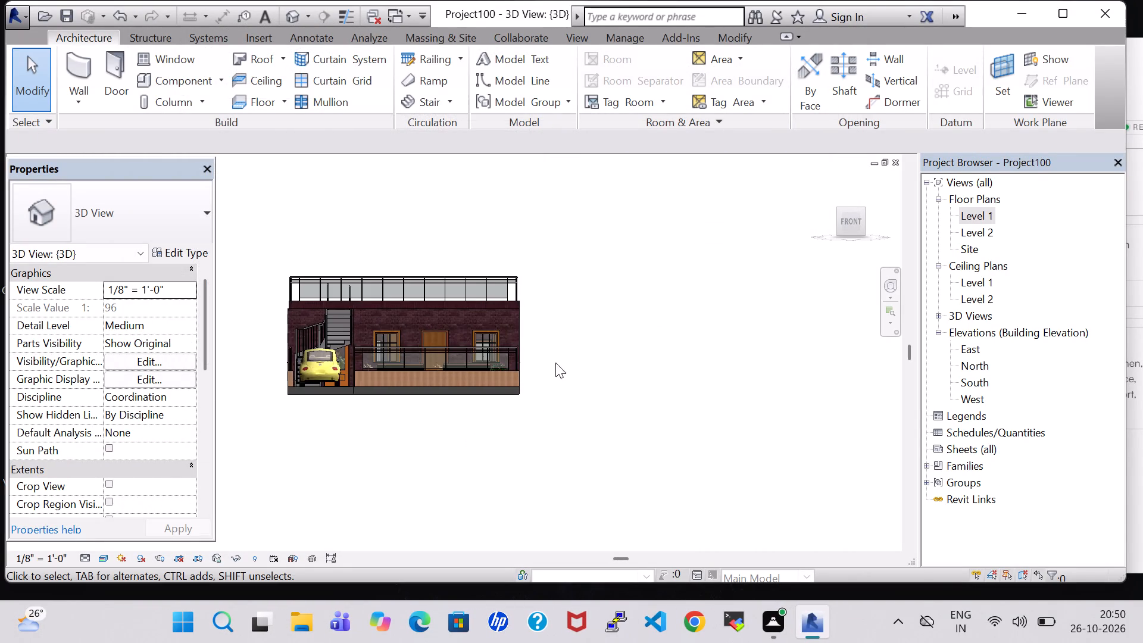
middle_click_drag(563, 339, 560, 386, "shift")
middle_click_drag(561, 354, 595, 365)
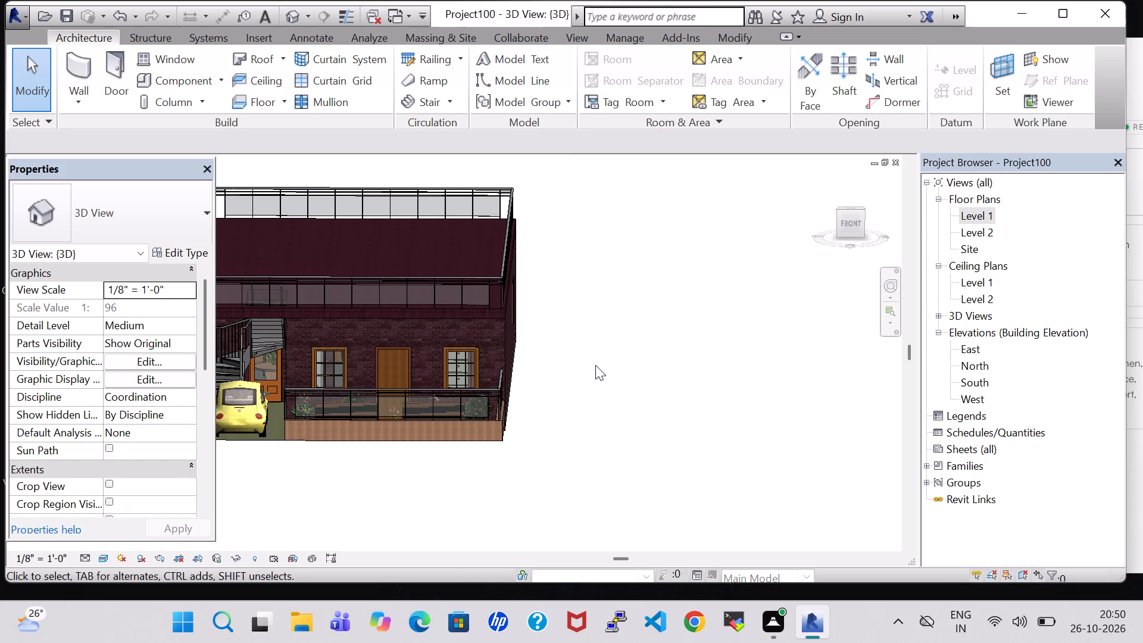
middle_click_drag(595, 365, 644, 377)
middle_click_drag(647, 377, 655, 379)
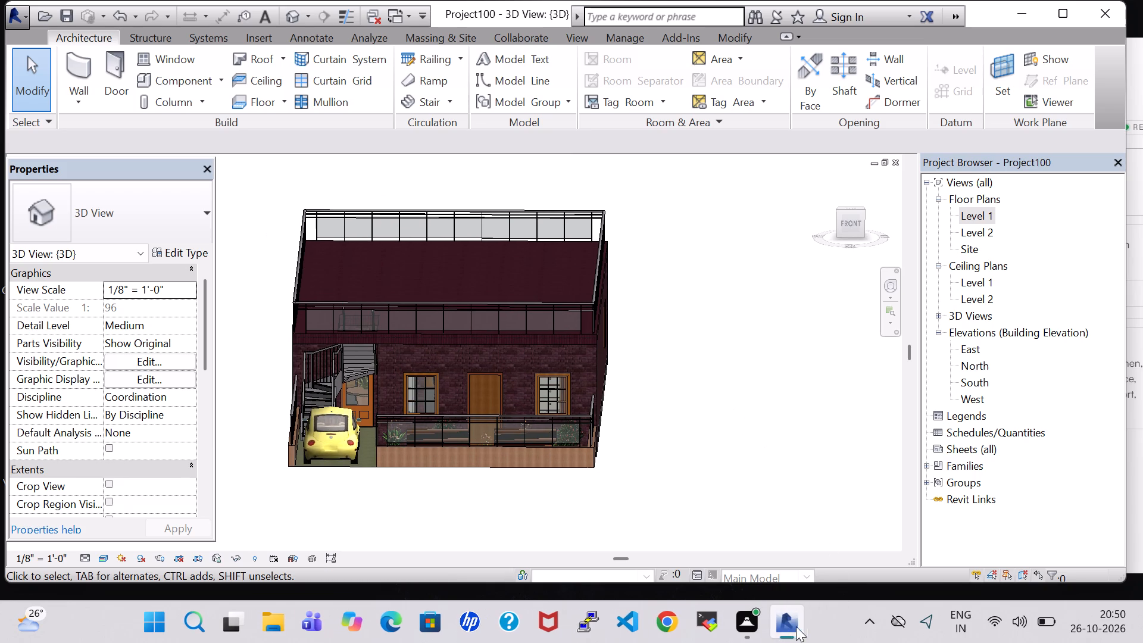